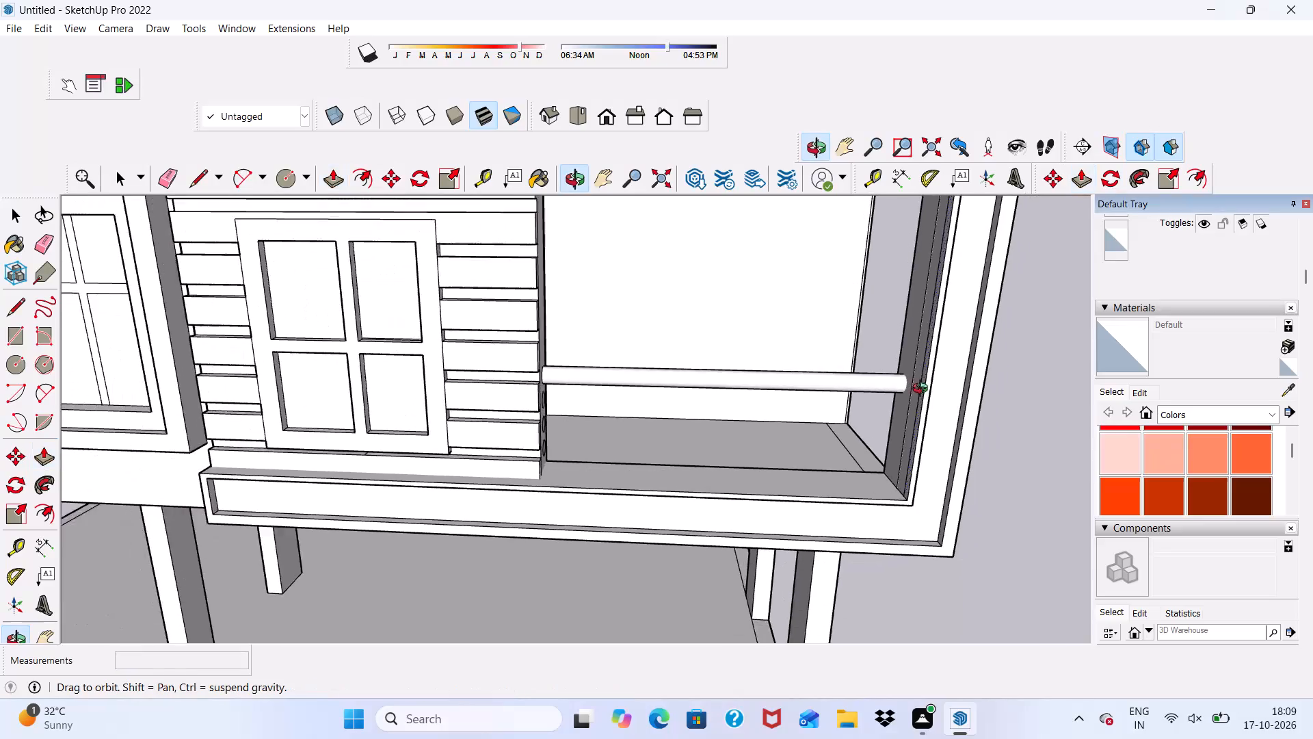
Push/Pull the second circle from the top on the wall-end face about 8' 11 1/4" to the corner column as a round rail.
{"action": "scroll", "coordinate": [589, 345], "scroll_direction": "up", "scroll_amount": 5}
{"action": "scroll", "coordinate": [544, 446], "scroll_direction": "up", "scroll_amount": 2}
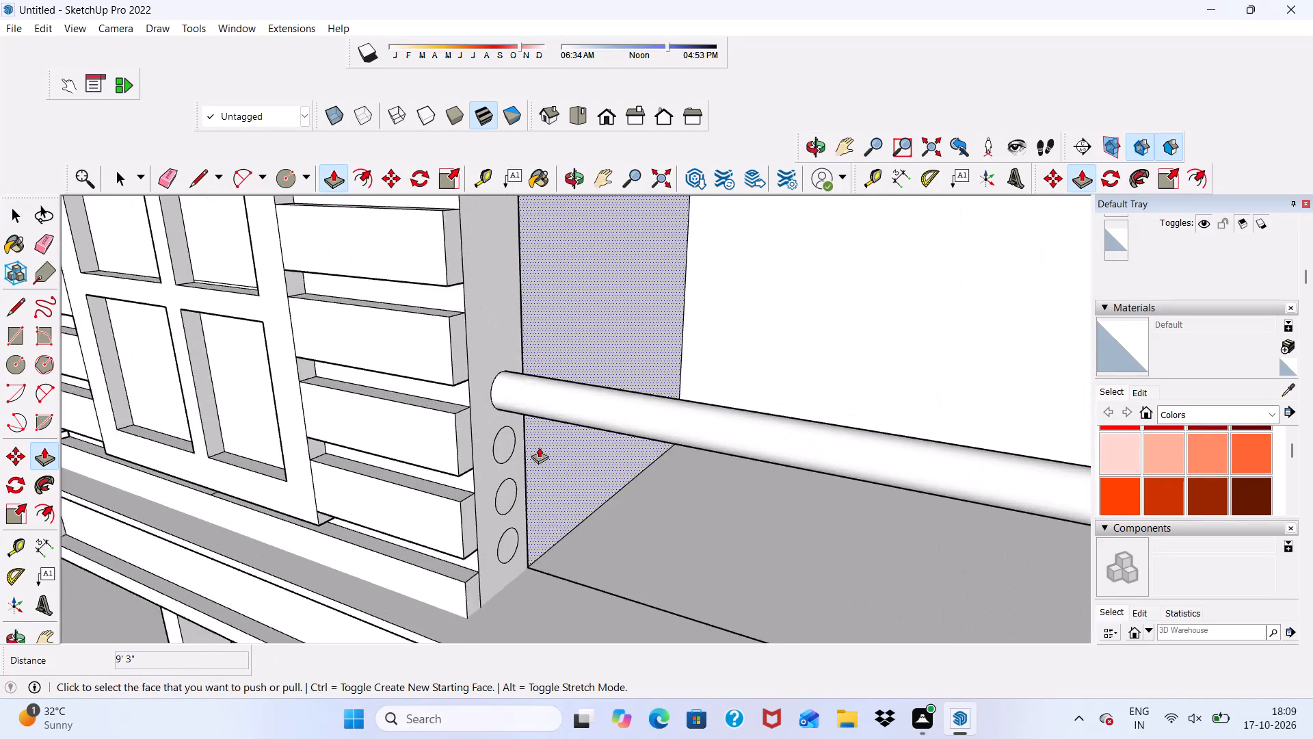
{"action": "scroll", "coordinate": [539, 447], "scroll_direction": "up", "scroll_amount": 1}
{"action": "left_click", "coordinate": [503, 445]}
{"action": "scroll", "coordinate": [531, 441], "scroll_direction": "down", "scroll_amount": 3}
{"action": "scroll", "coordinate": [714, 411], "scroll_direction": "down", "scroll_amount": 5}
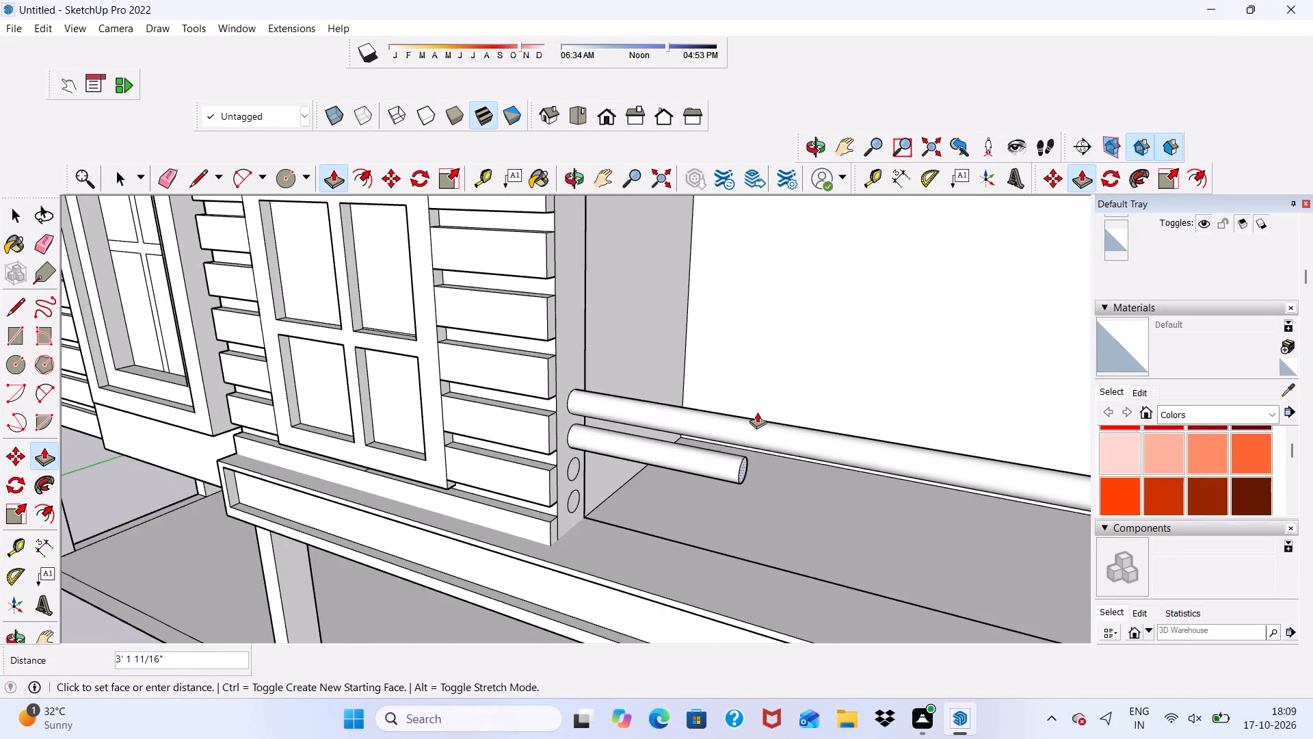
{"action": "scroll", "coordinate": [642, 403], "scroll_direction": "down", "scroll_amount": 10}
{"action": "scroll", "coordinate": [802, 439], "scroll_direction": "up", "scroll_amount": 5}
{"action": "middle_click_drag", "start_coordinate": [802, 439], "coordinate": [952, 411]}
{"action": "scroll", "coordinate": [881, 406], "scroll_direction": "up", "scroll_amount": 4}
{"action": "left_click", "coordinate": [862, 379]}
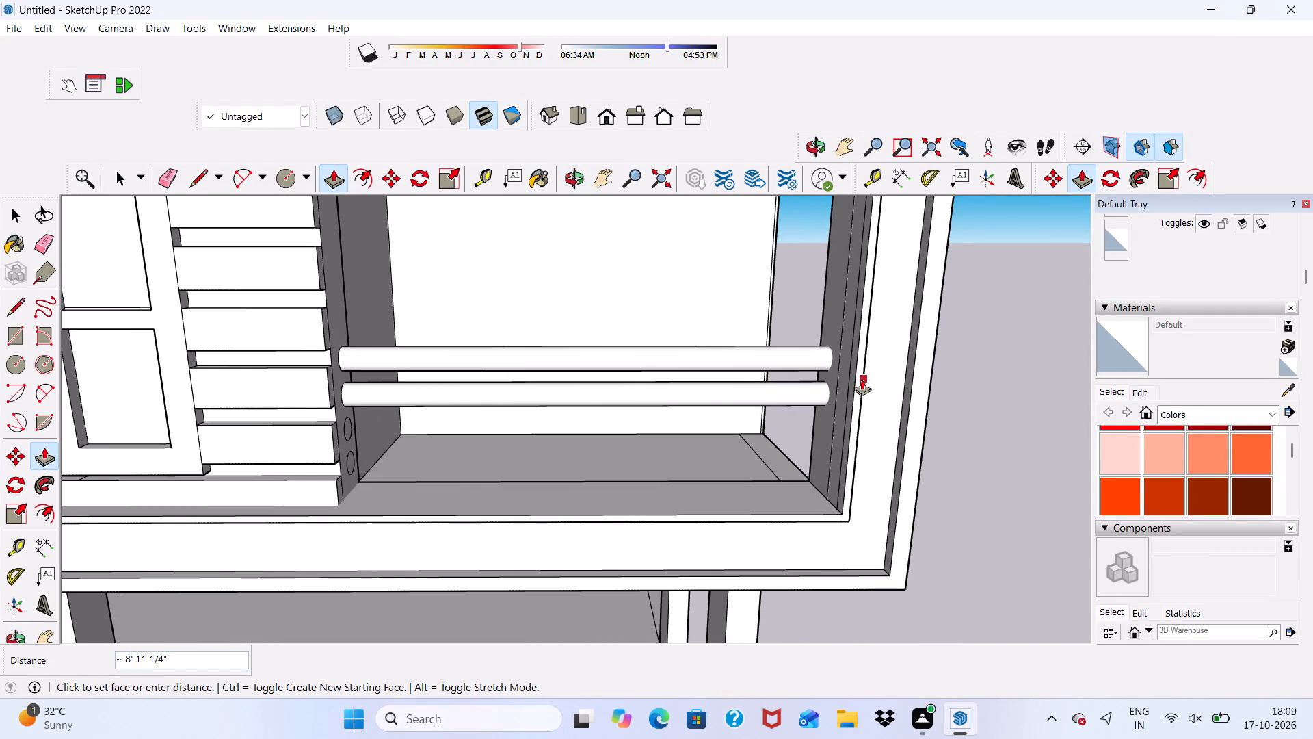
Push/Pull the third circle from the top on the wall-end face about 9' 7 5/16" across the balcony opening as a round rail.
{"action": "middle_click_drag", "start_coordinate": [788, 410], "coordinate": [665, 429]}
{"action": "scroll", "coordinate": [374, 391], "scroll_direction": "up", "scroll_amount": 8}
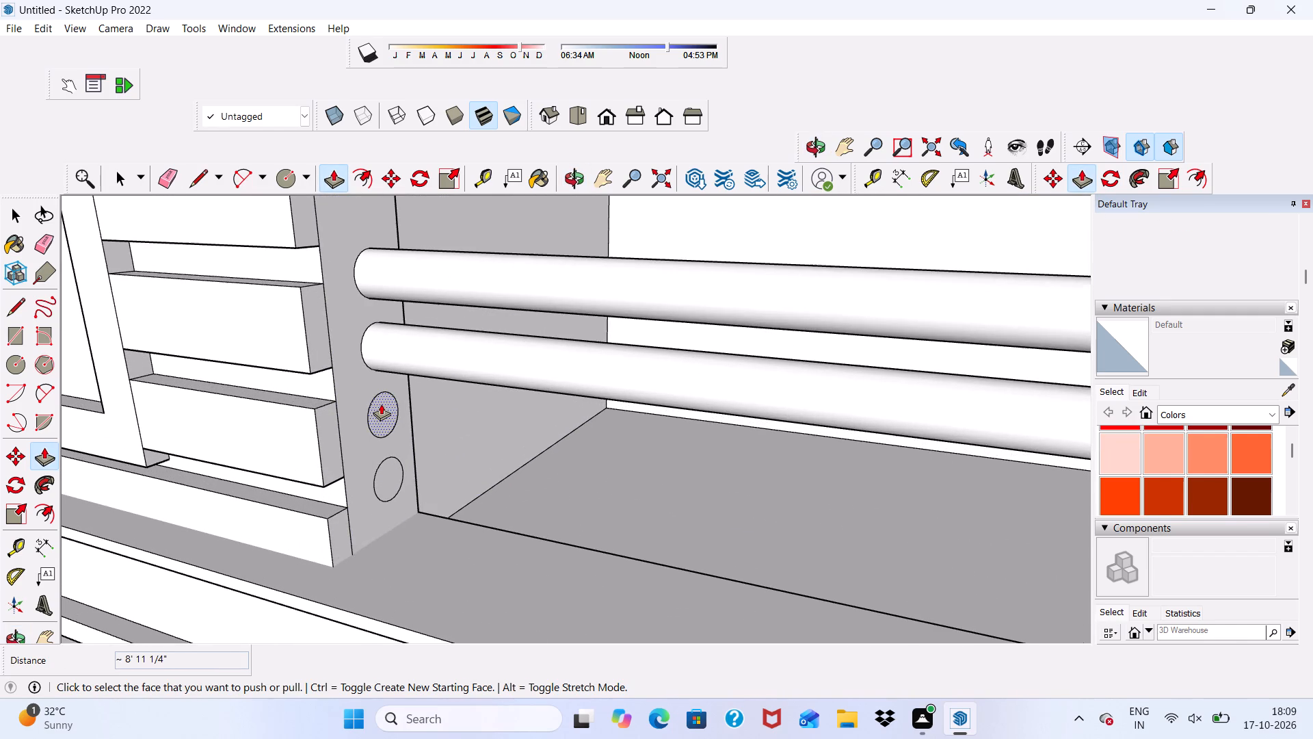
{"action": "left_click", "coordinate": [381, 404]}
{"action": "scroll", "coordinate": [519, 411], "scroll_direction": "down", "scroll_amount": 4}
{"action": "scroll", "coordinate": [446, 378], "scroll_direction": "down", "scroll_amount": 5}
{"action": "middle_click_drag", "start_coordinate": [730, 433], "coordinate": [796, 437]}
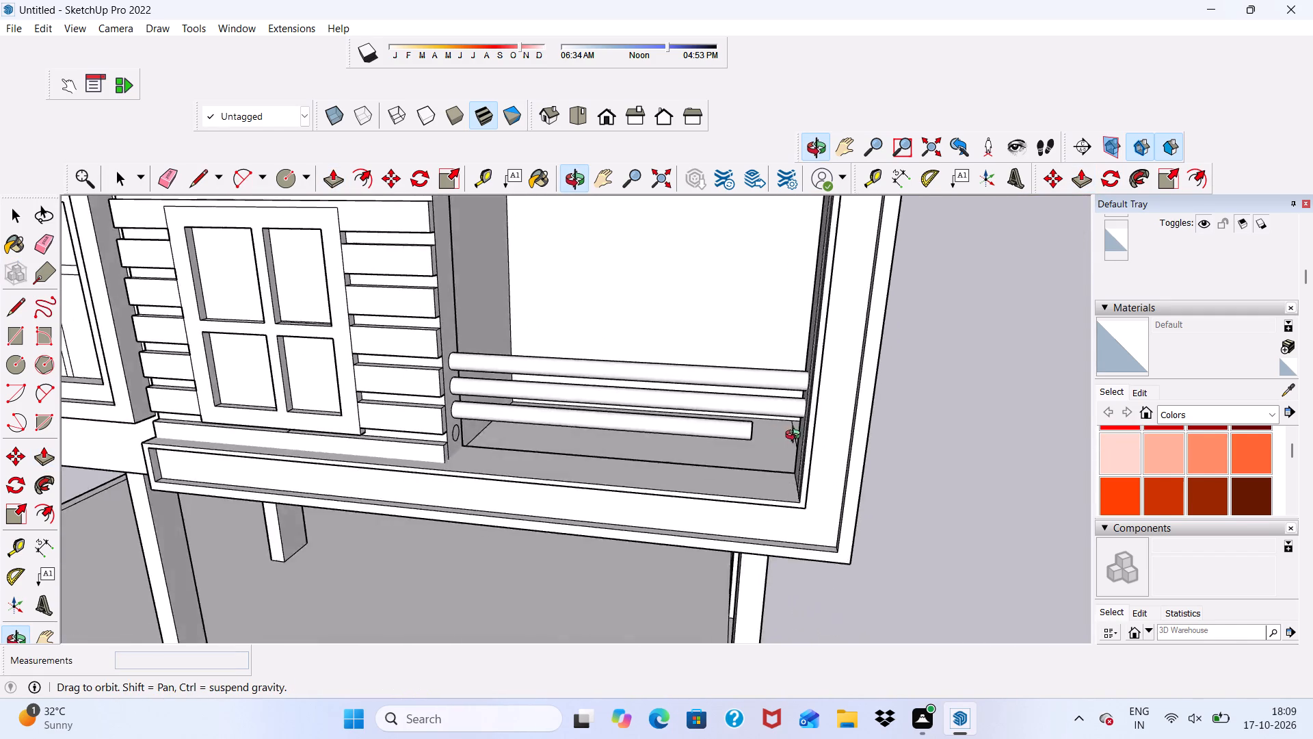
{"action": "middle_click_drag", "start_coordinate": [796, 437], "coordinate": [866, 432]}
{"action": "scroll", "coordinate": [860, 426], "scroll_direction": "up", "scroll_amount": 4}
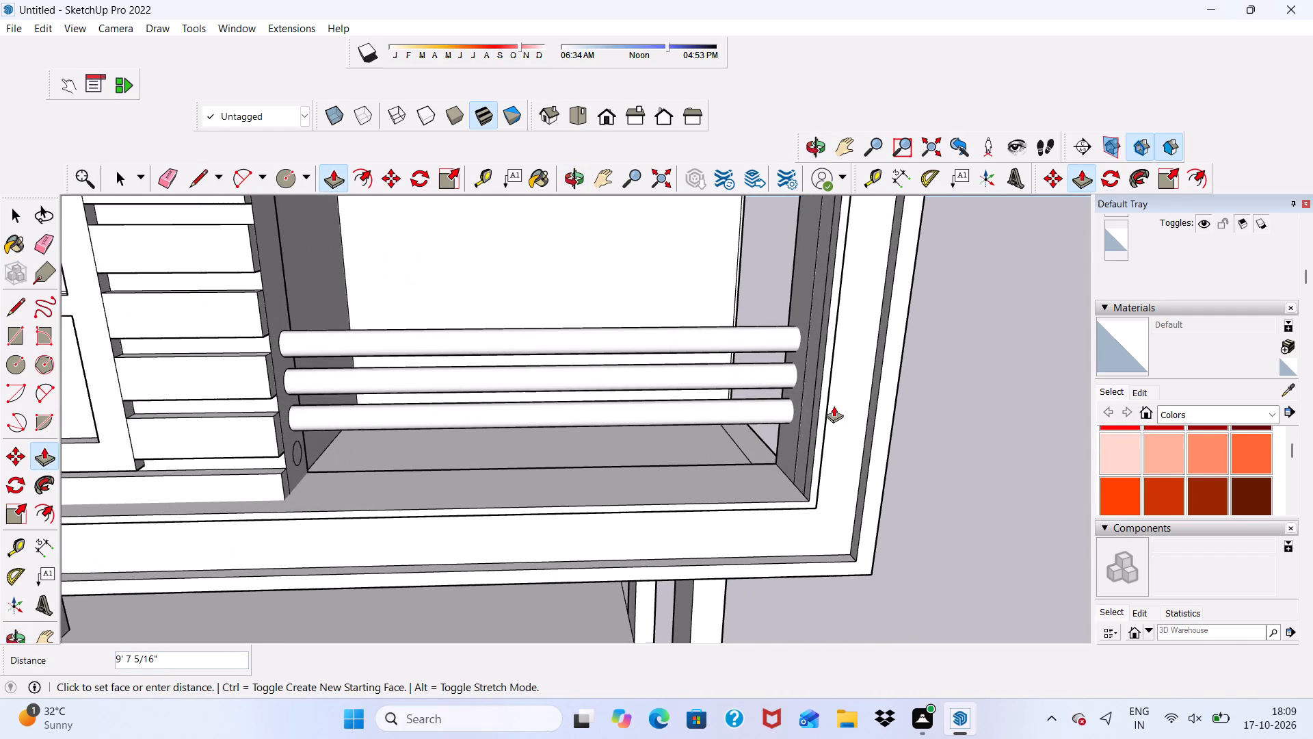
{"action": "left_click", "coordinate": [834, 406]}
Push/Pull the lowest circle on the wall-end face about 9' 7 1/16" to the corner column as the fourth round rail.
{"action": "scroll", "coordinate": [780, 426], "scroll_direction": "down", "scroll_amount": 2}
{"action": "middle_click_drag", "start_coordinate": [739, 450], "coordinate": [554, 497]}
{"action": "scroll", "coordinate": [554, 495], "scroll_direction": "down", "scroll_amount": 1}
{"action": "scroll", "coordinate": [339, 380], "scroll_direction": "up", "scroll_amount": 5}
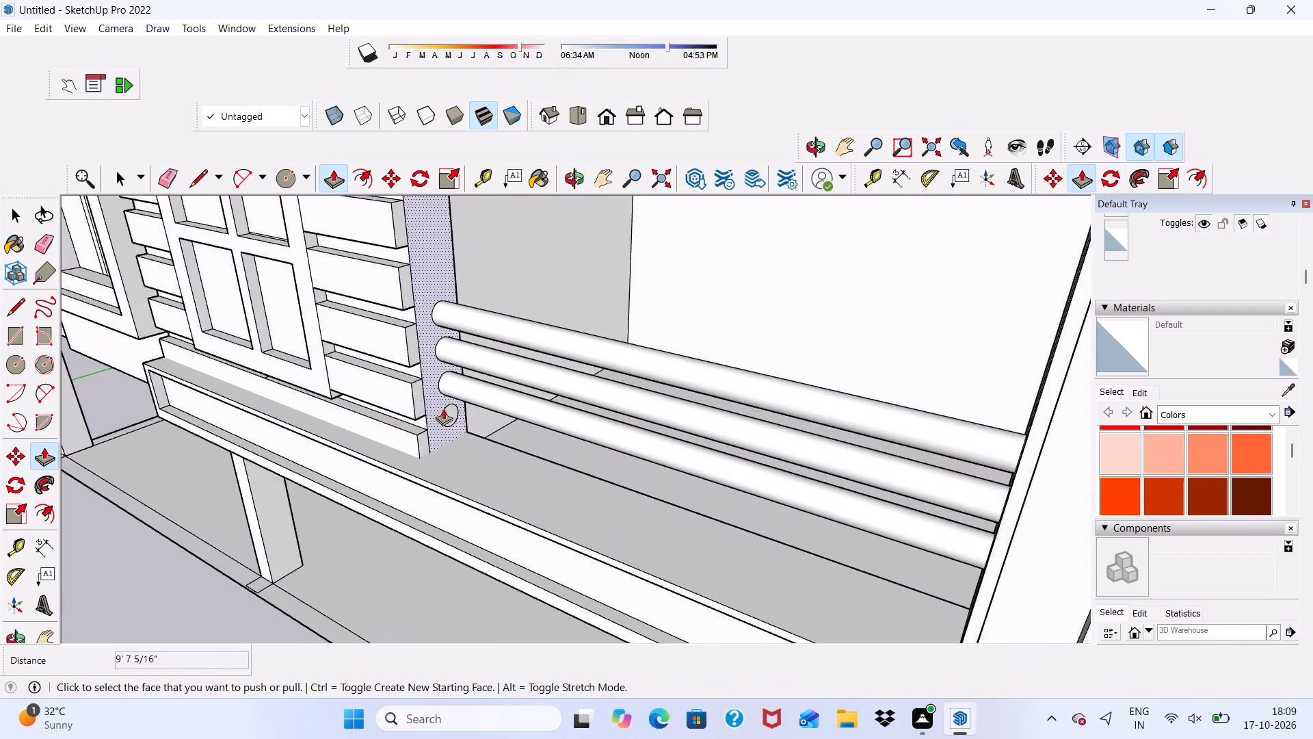
{"action": "scroll", "coordinate": [443, 409], "scroll_direction": "up", "scroll_amount": 3}
{"action": "left_click", "coordinate": [445, 413]}
{"action": "scroll", "coordinate": [498, 422], "scroll_direction": "down", "scroll_amount": 11}
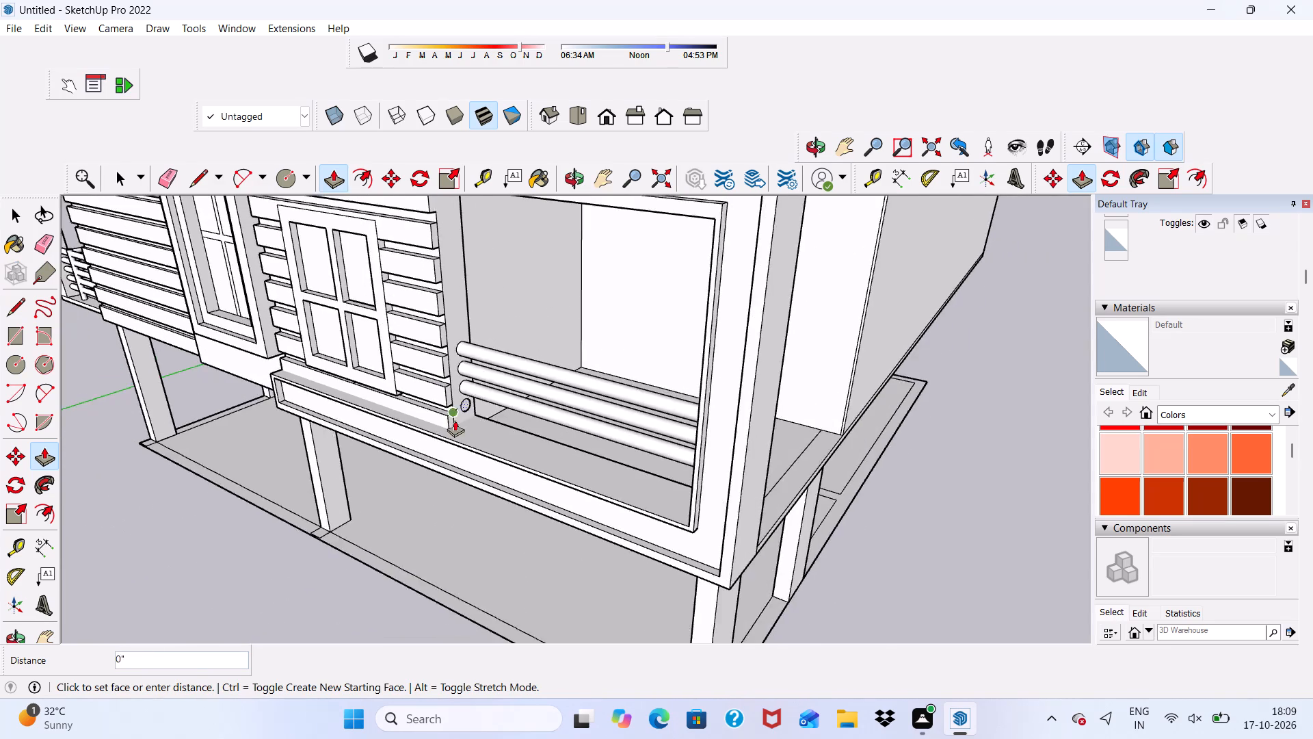
{"action": "middle_click_drag", "start_coordinate": [455, 420], "coordinate": [583, 419]}
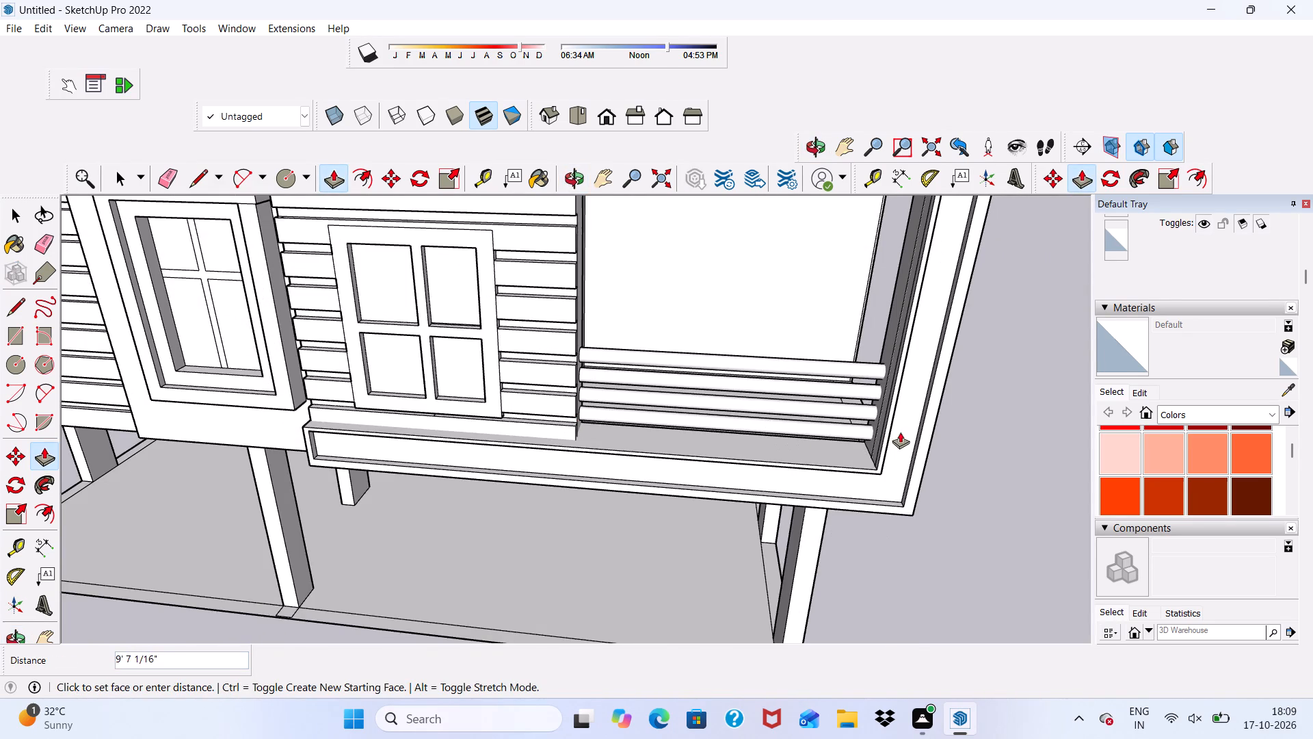
{"action": "left_click", "coordinate": [900, 432]}
{"action": "key", "text": "space"}
Draw a circle of about 3 7/16" radius on the balcony floor in front of the rails, near the corner column.
{"action": "left_click", "coordinate": [288, 183]}
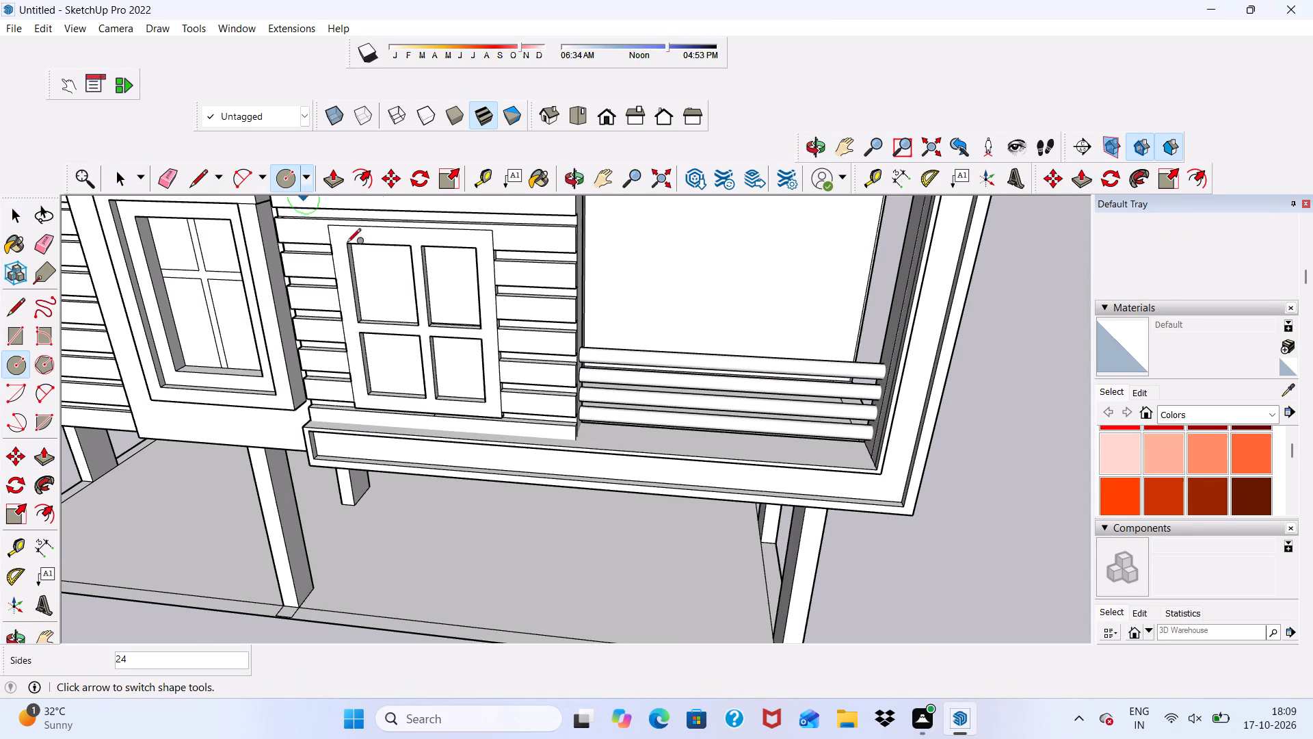
{"action": "scroll", "coordinate": [748, 424], "scroll_direction": "up", "scroll_amount": 3}
{"action": "scroll", "coordinate": [713, 367], "scroll_direction": "down", "scroll_amount": 7}
{"action": "middle_click_drag", "start_coordinate": [628, 372], "coordinate": [629, 452]}
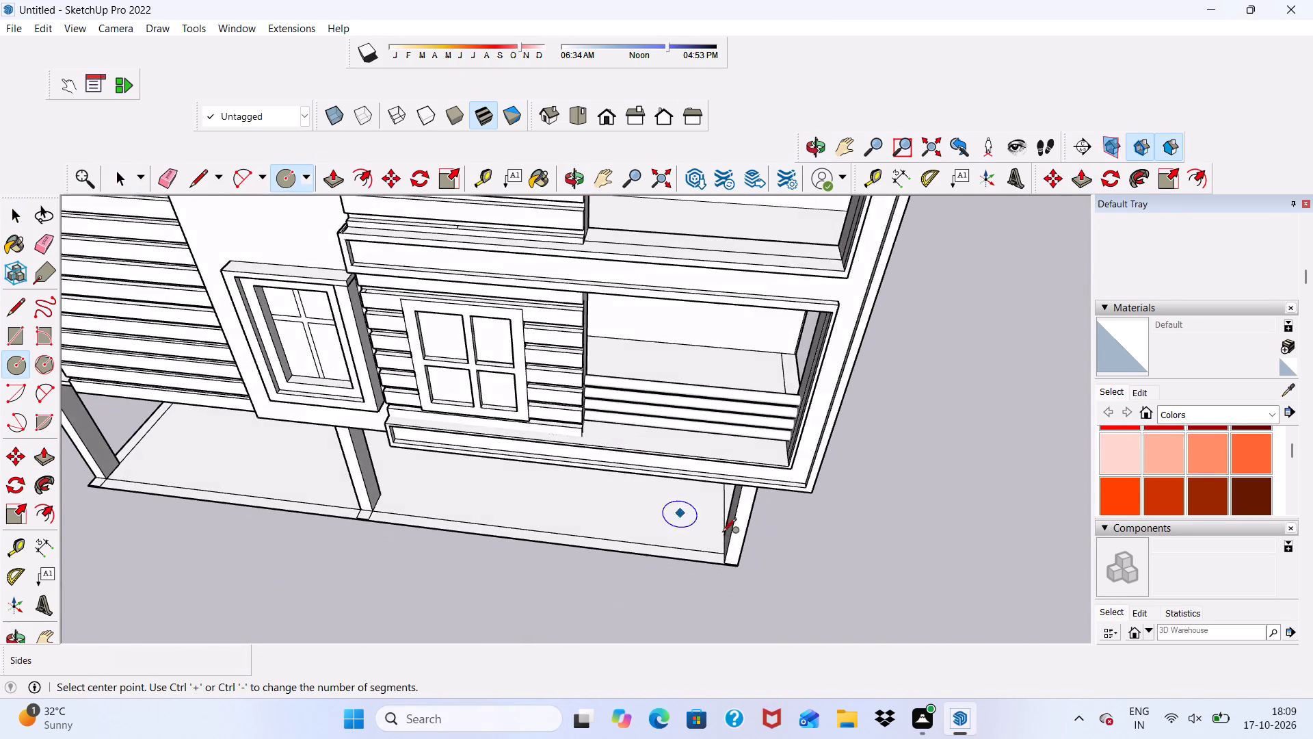
{"action": "scroll", "coordinate": [741, 532], "scroll_direction": "up", "scroll_amount": 4}
{"action": "scroll", "coordinate": [776, 417], "scroll_direction": "up", "scroll_amount": 5}
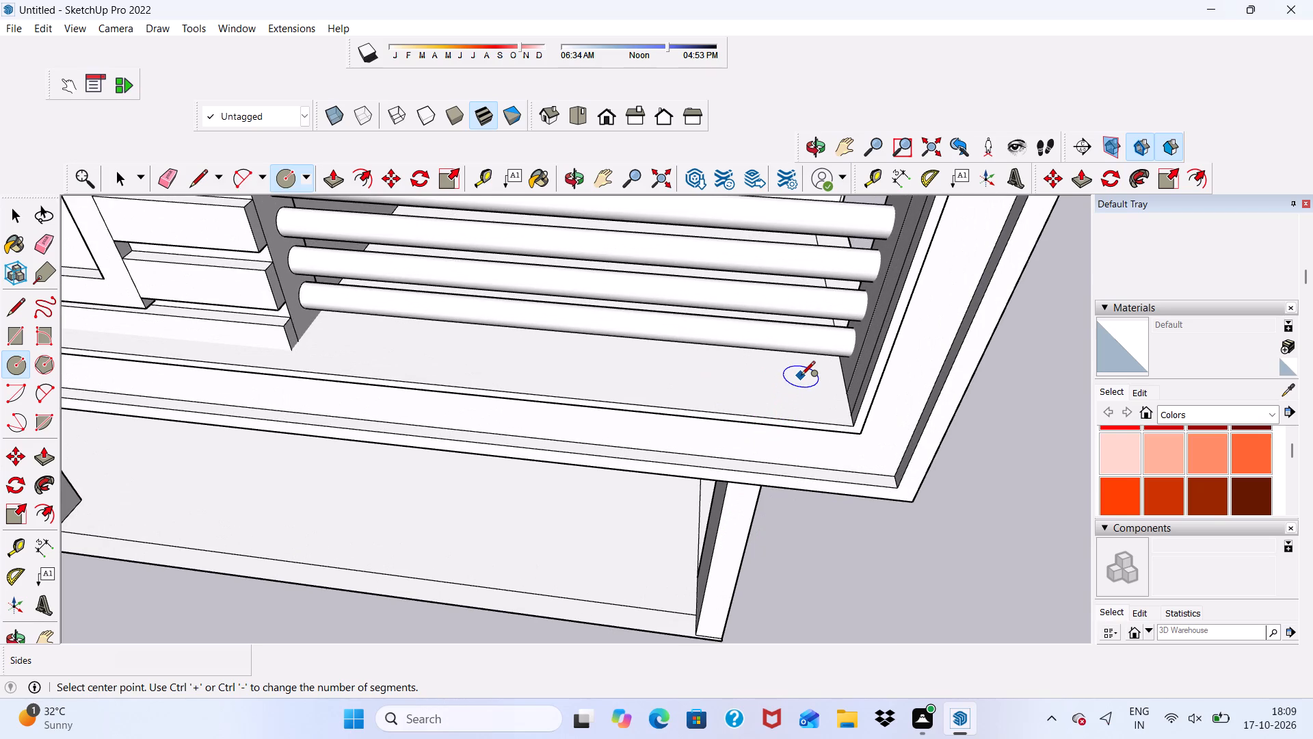
{"action": "left_click", "coordinate": [801, 376]}
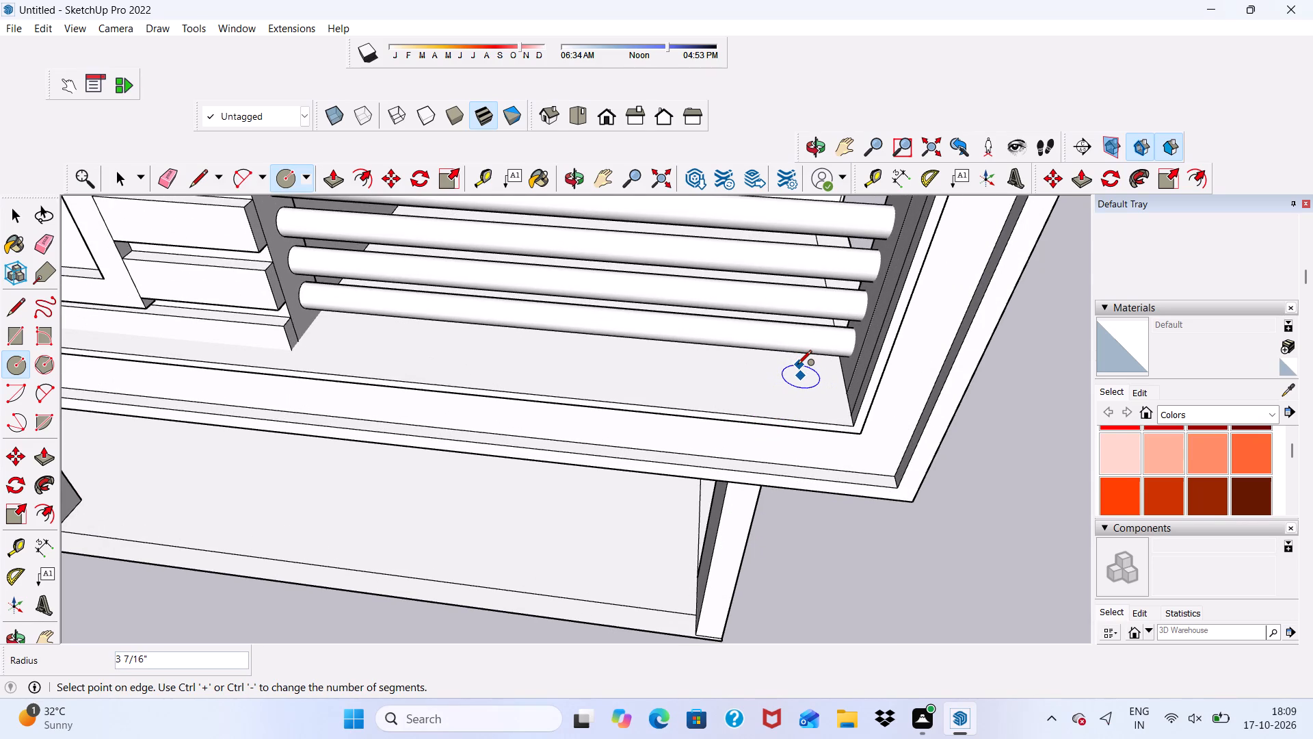
{"action": "left_click", "coordinate": [797, 365]}
{"action": "key", "text": "space"}
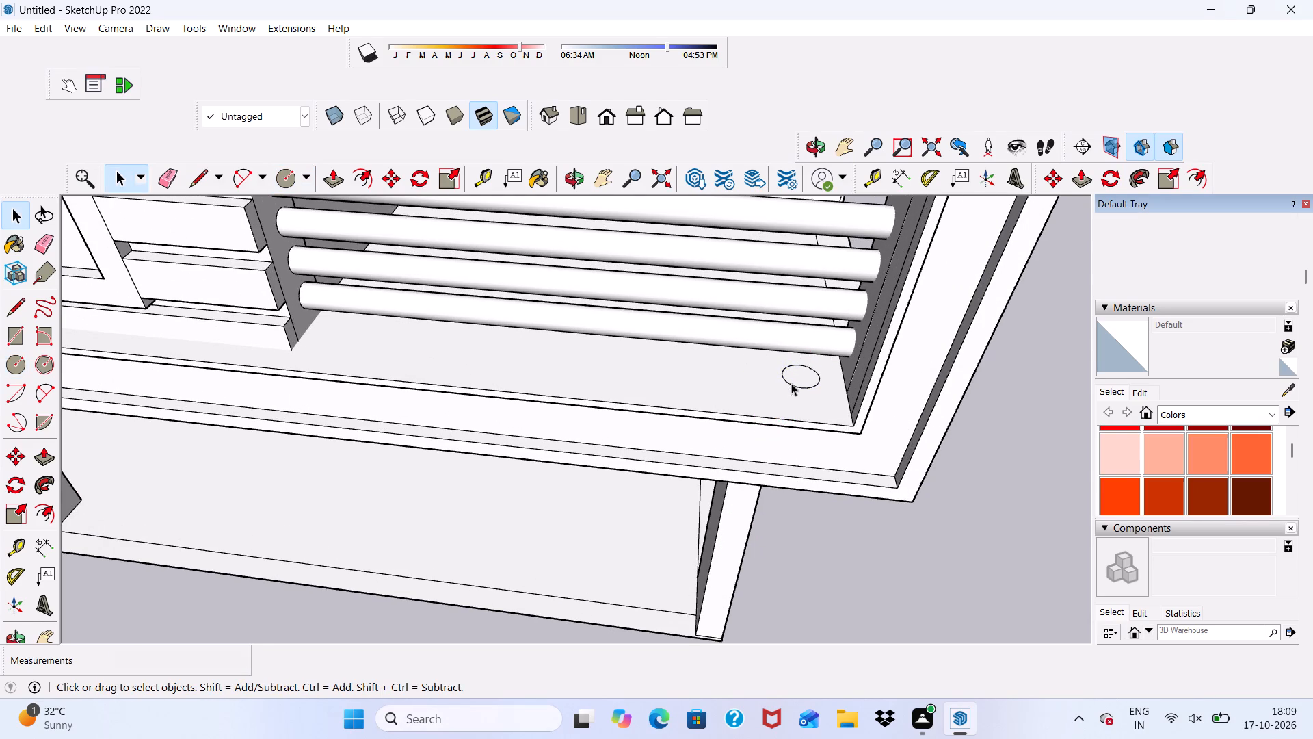
Copy the floor circle twice along the red axis towards the wall end, about 3' 4 5/8" and a further 3' 6 9/16".
{"action": "double_click", "coordinate": [793, 378]}
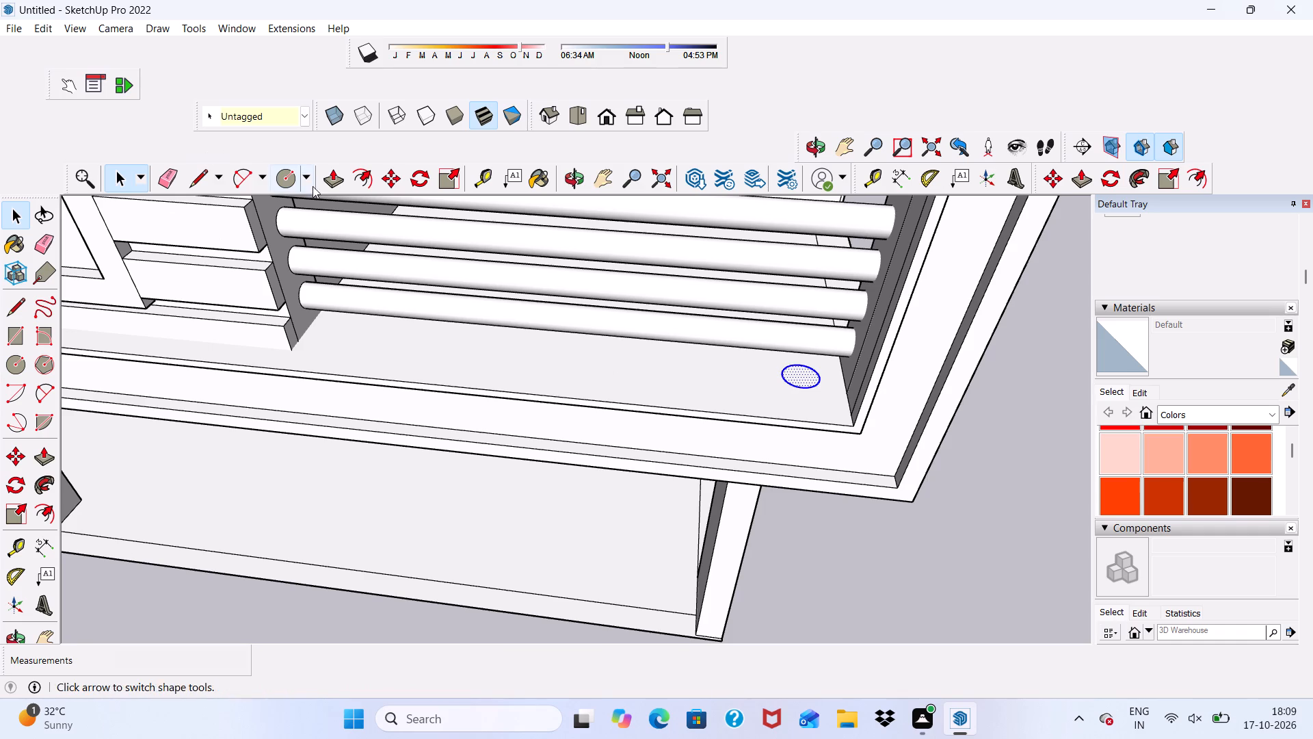
{"action": "left_click", "coordinate": [392, 175]}
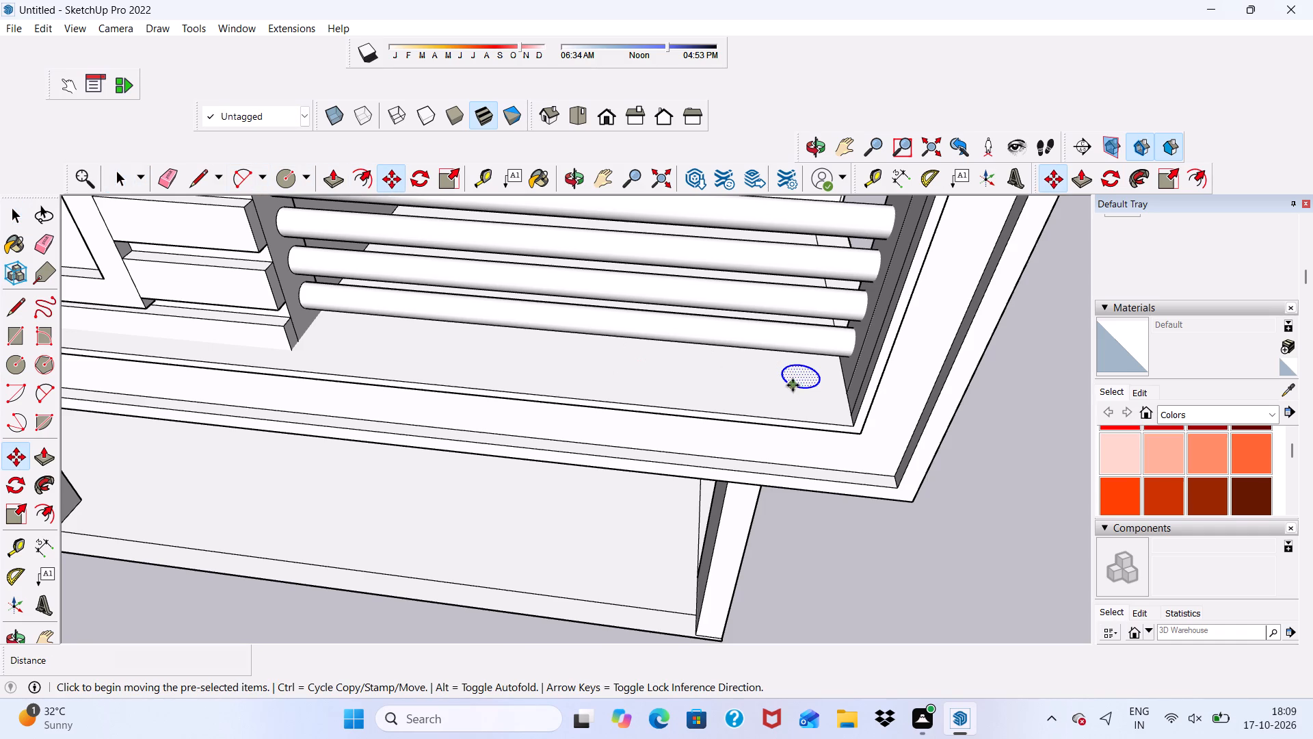
{"action": "left_click", "coordinate": [793, 383]}
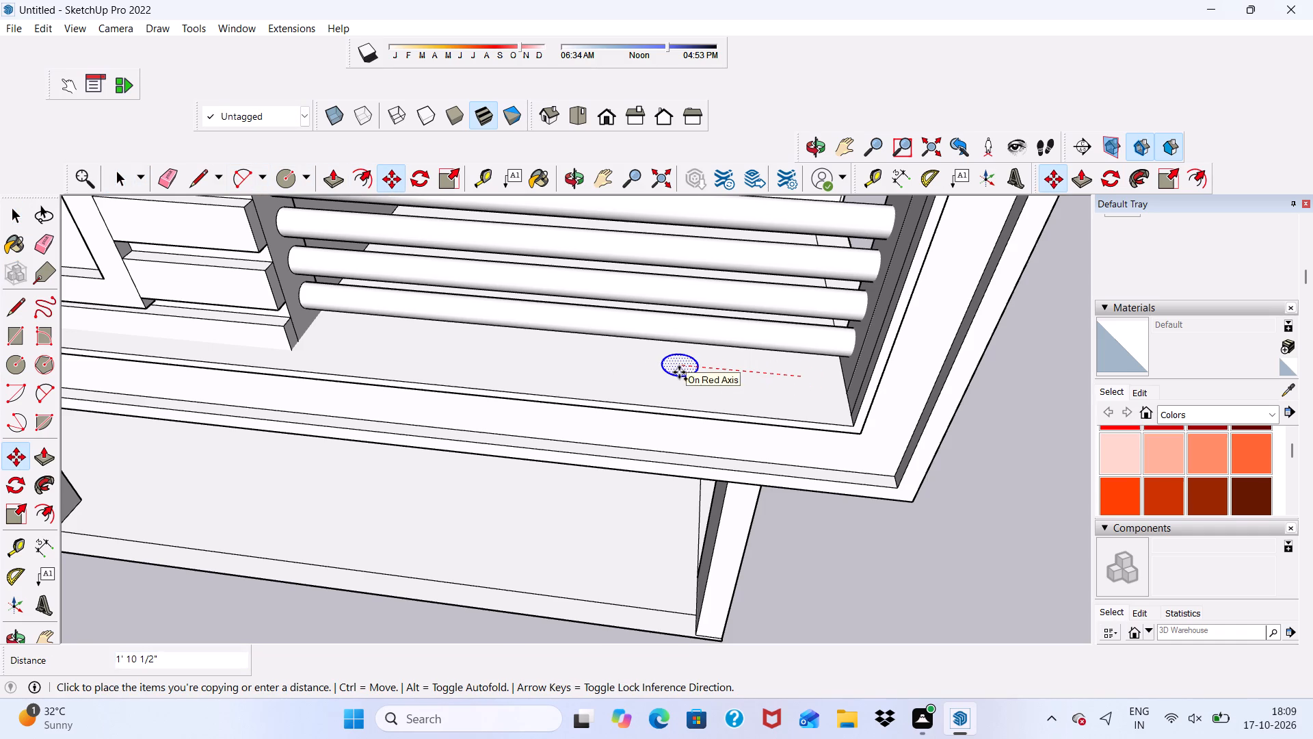
{"action": "left_click", "coordinate": [585, 359]}
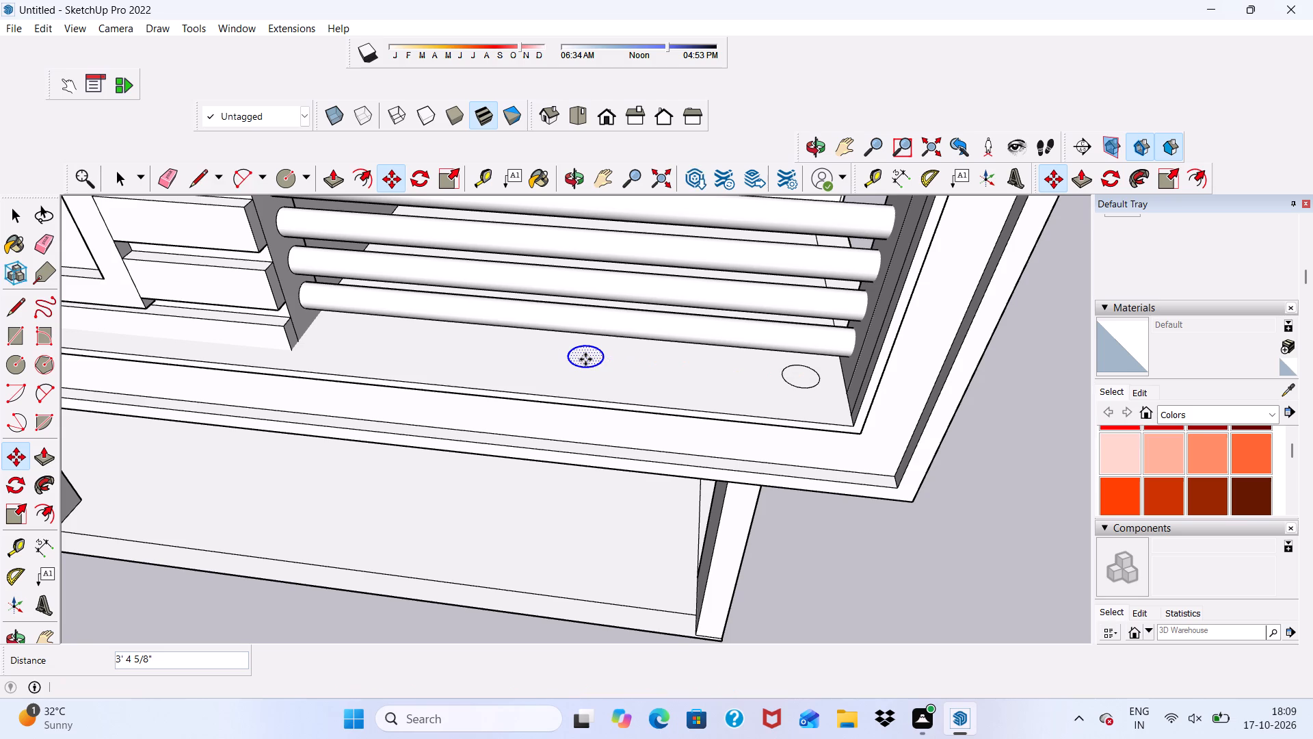
{"action": "left_click", "coordinate": [585, 359]}
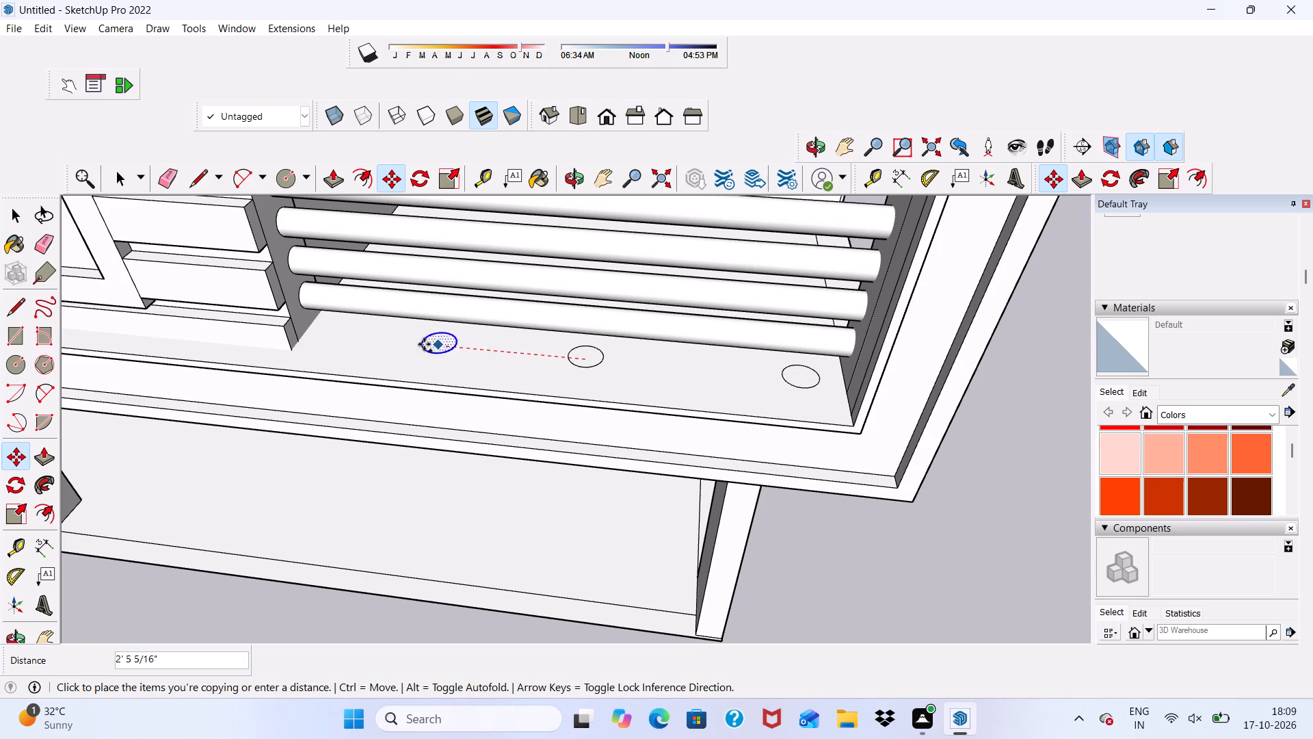
{"action": "left_click", "coordinate": [374, 340]}
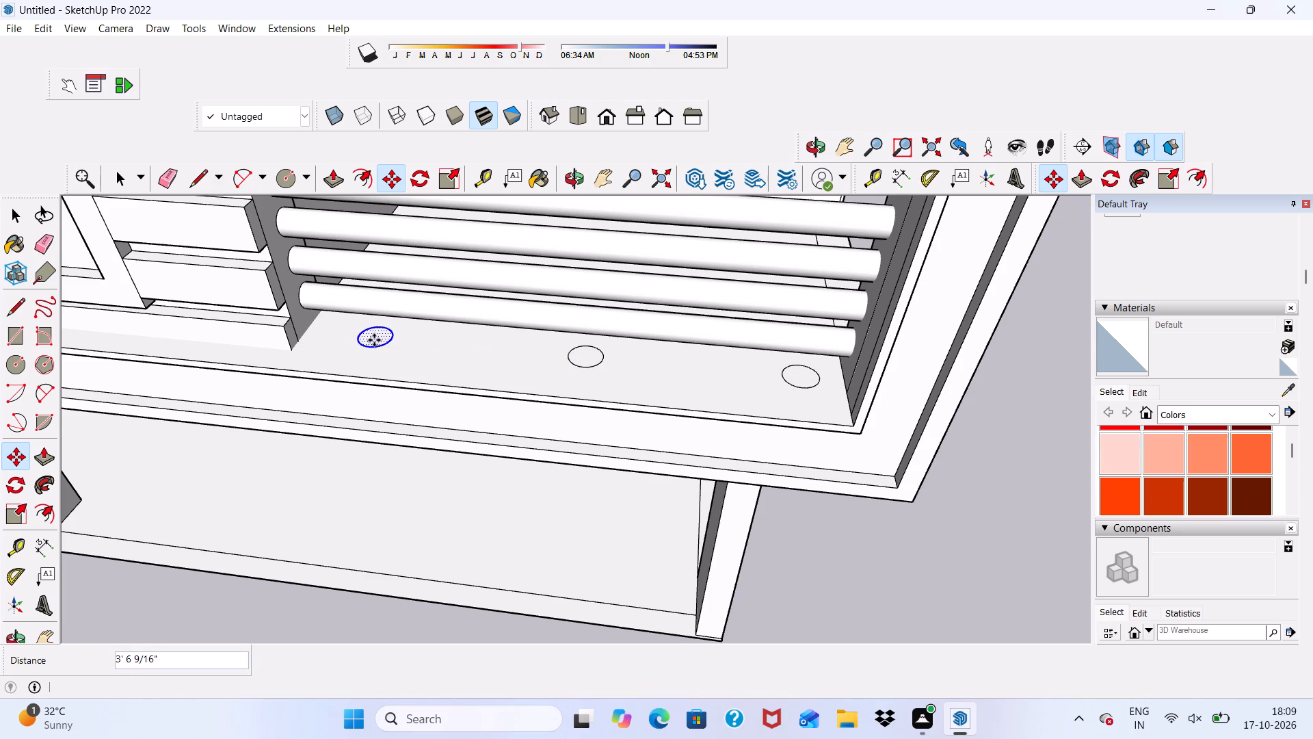
{"action": "key", "text": "space"}
Push/Pull the floor circle nearest the wall end up about 3' 1 3/16" as a round railing post.
{"action": "left_click", "coordinate": [333, 176]}
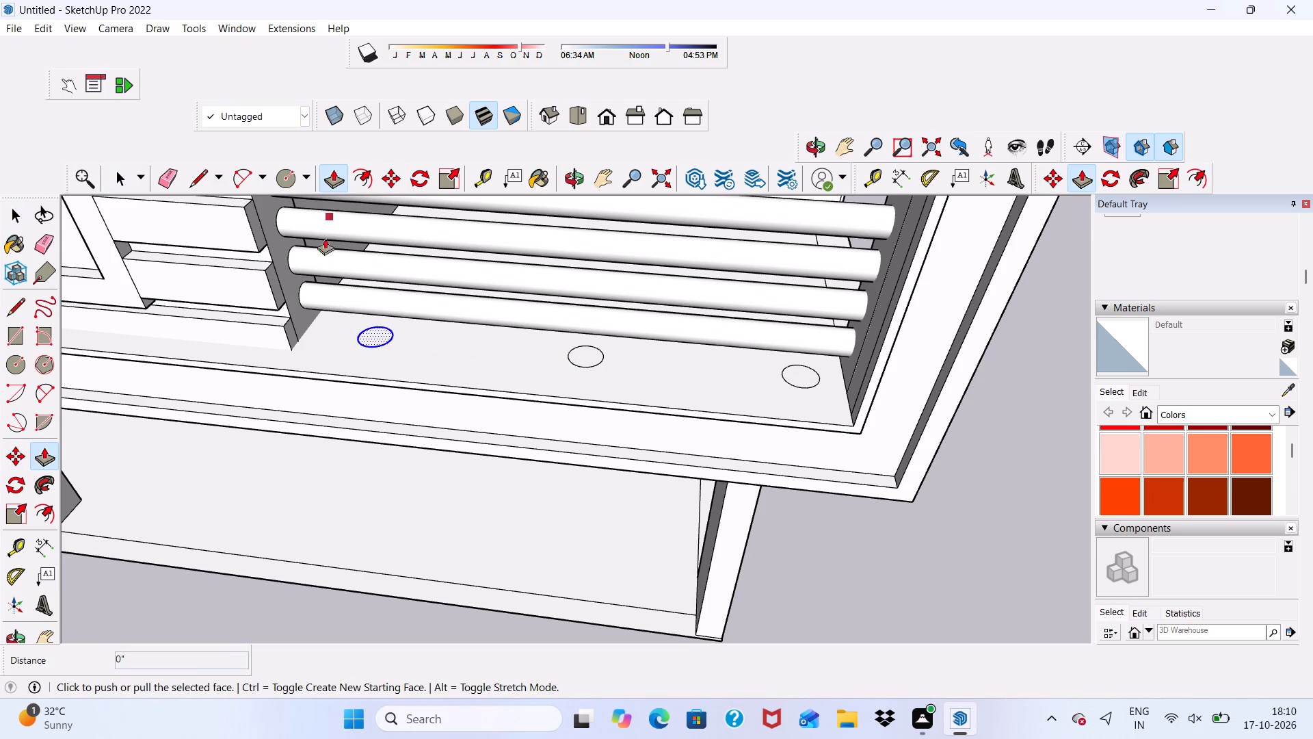
{"action": "left_click", "coordinate": [367, 330]}
{"action": "scroll", "coordinate": [361, 279], "scroll_direction": "down", "scroll_amount": 12}
{"action": "scroll", "coordinate": [380, 222], "scroll_direction": "up", "scroll_amount": 5}
{"action": "left_click", "coordinate": [380, 222]}
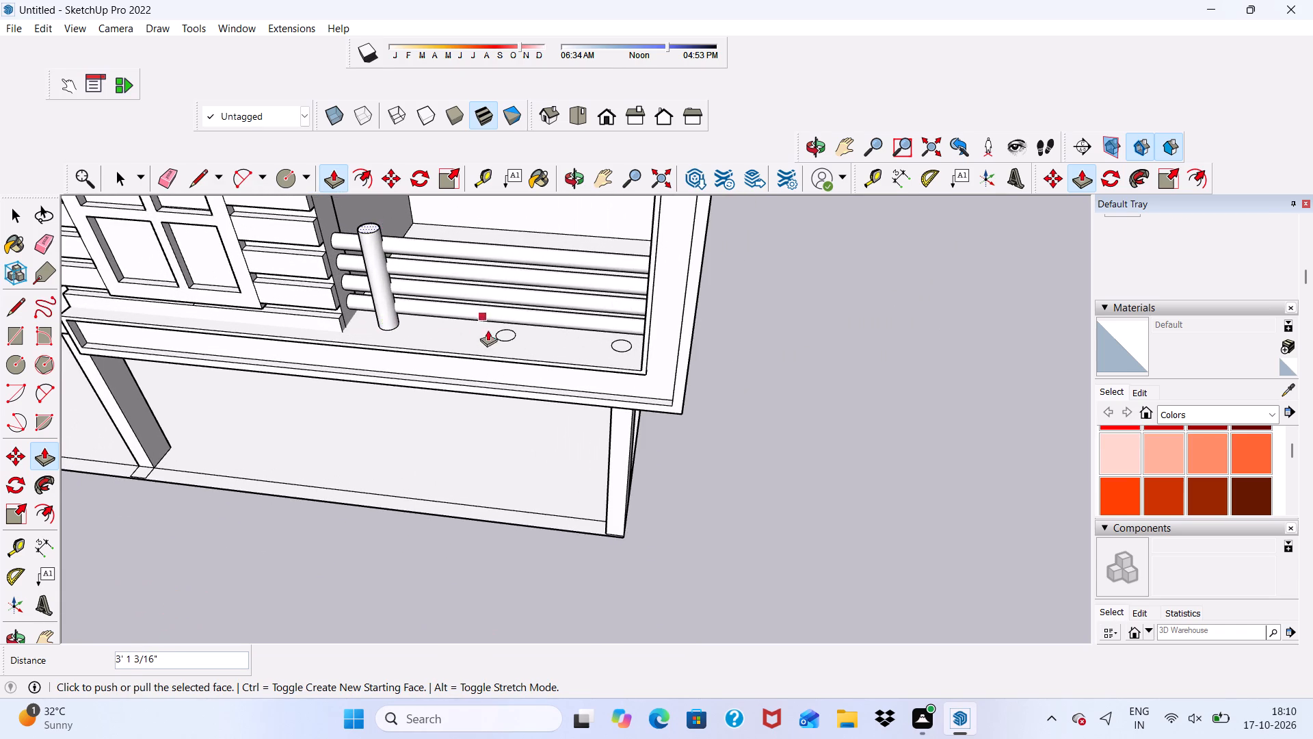
Push/Pull the middle floor circle up 3' 1 3/16", level with the top of the first post.
{"action": "scroll", "coordinate": [502, 339], "scroll_direction": "up", "scroll_amount": 3}
{"action": "key", "text": "space"}
{"action": "scroll", "coordinate": [508, 331], "scroll_direction": "up", "scroll_amount": 4}
{"action": "left_click", "coordinate": [508, 331]}
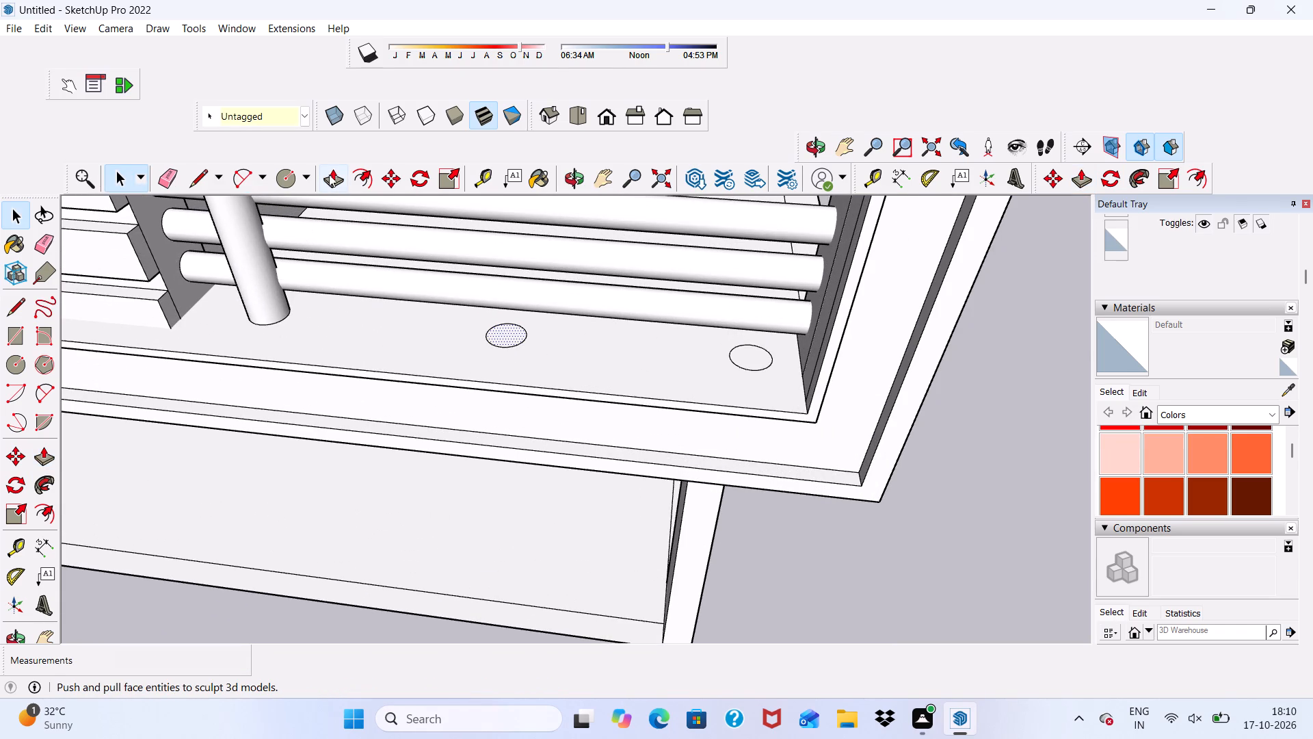
{"action": "left_click", "coordinate": [329, 172]}
{"action": "left_click", "coordinate": [499, 332]}
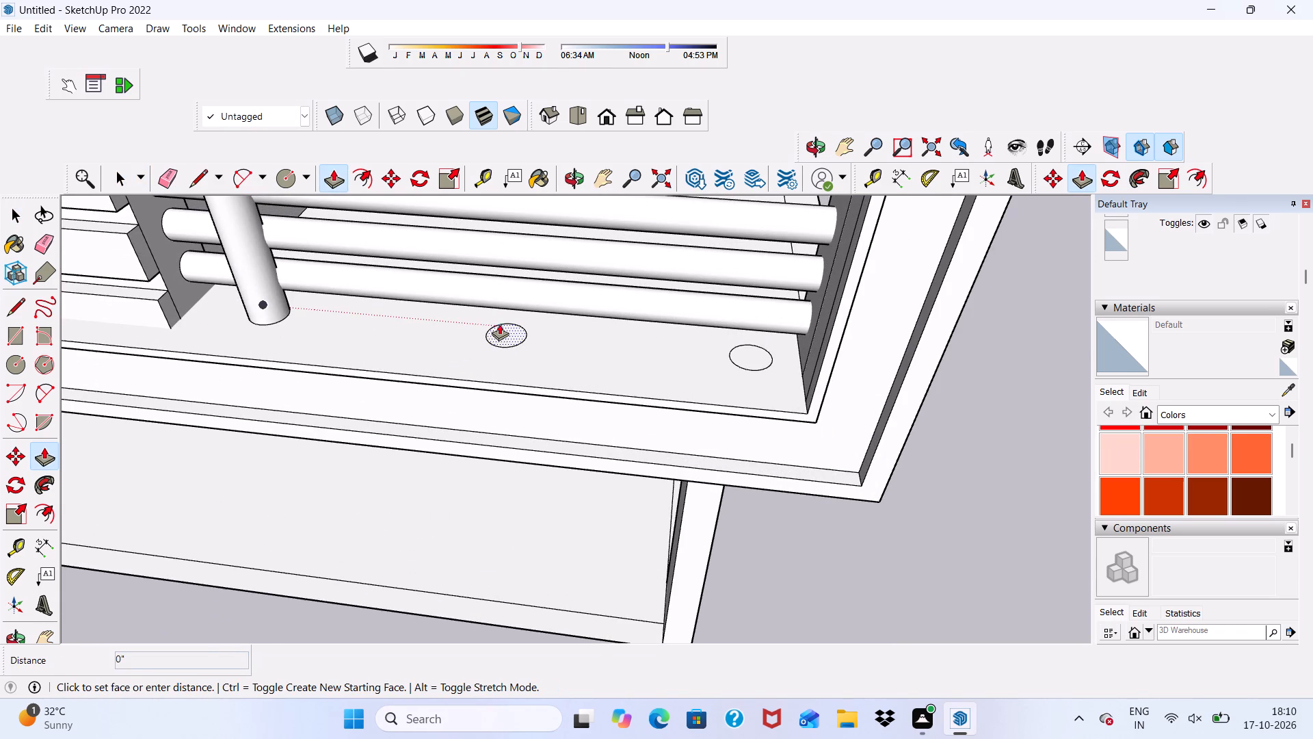
{"action": "scroll", "coordinate": [495, 264], "scroll_direction": "down", "scroll_amount": 18}
{"action": "scroll", "coordinate": [477, 261], "scroll_direction": "up", "scroll_amount": 7}
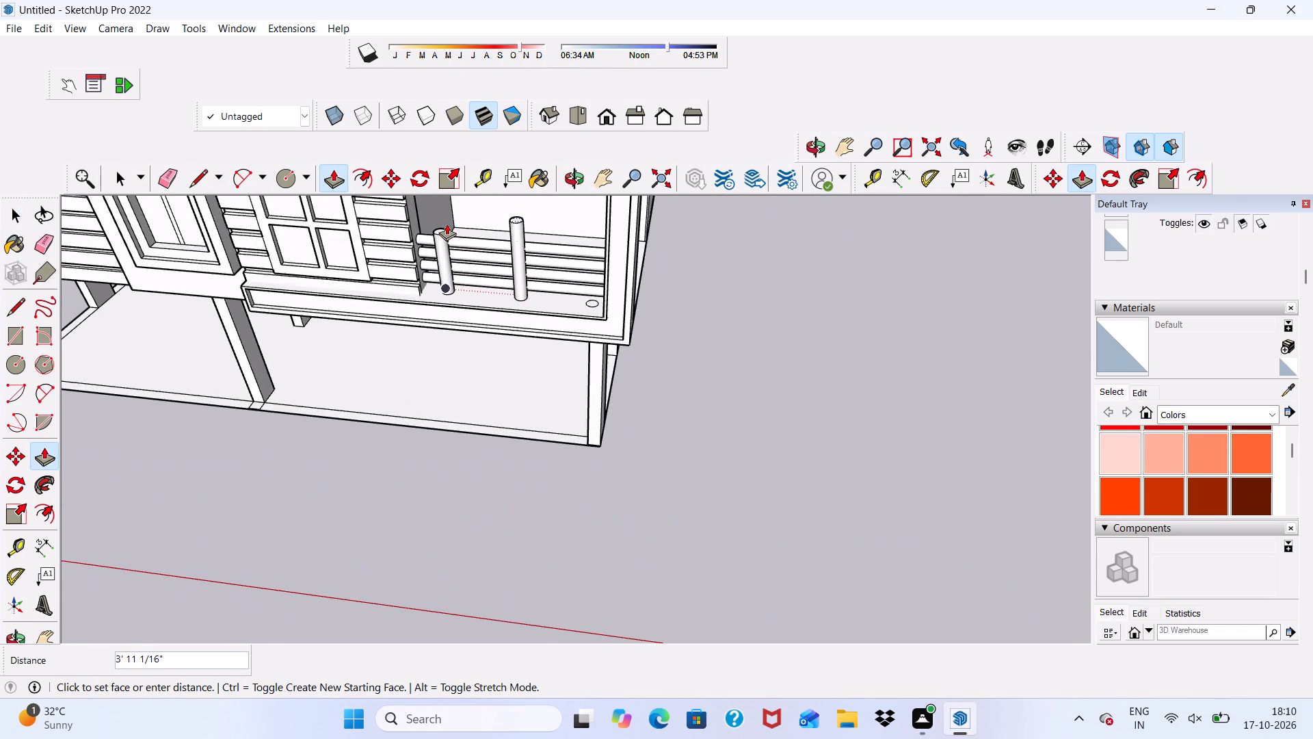
{"action": "left_click", "coordinate": [440, 229]}
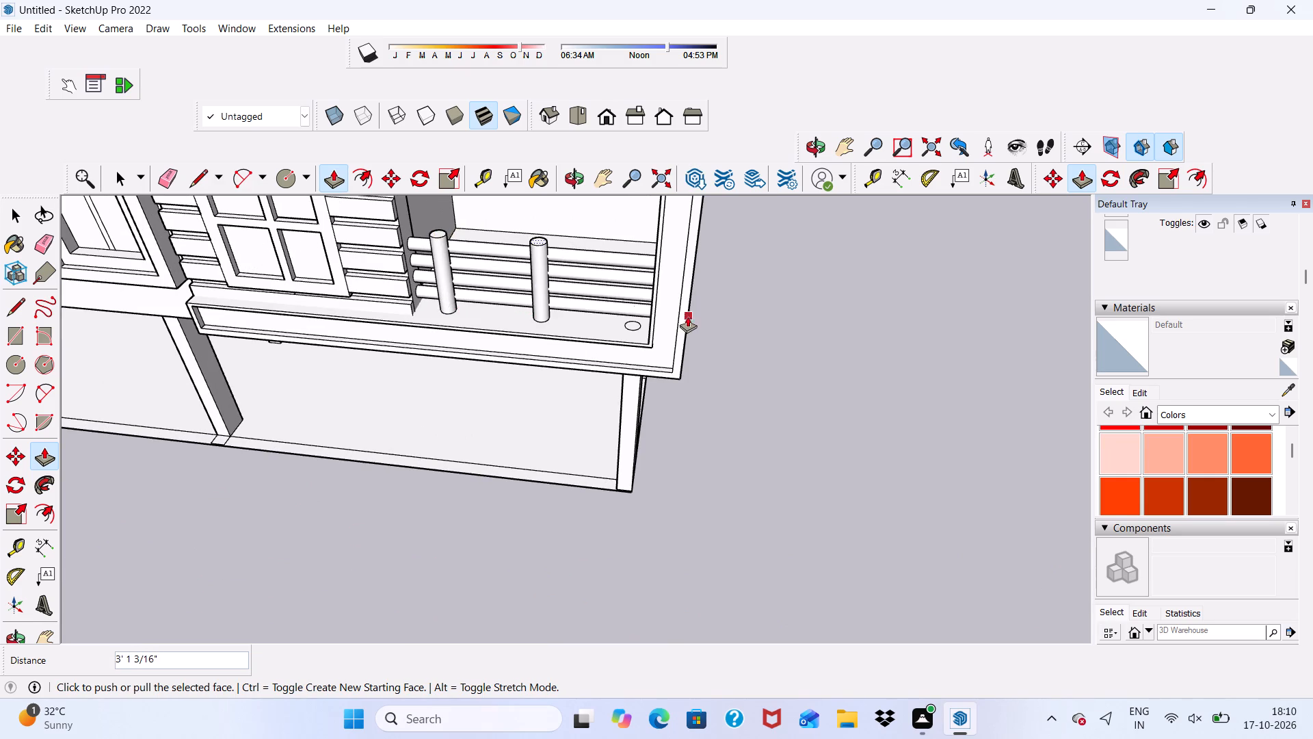
Push/Pull the floor circle nearest the corner column up 3' 1 3/16", level with the top of the middle post.
{"action": "scroll", "coordinate": [688, 316], "scroll_direction": "up", "scroll_amount": 12}
{"action": "left_click", "coordinate": [626, 322]}
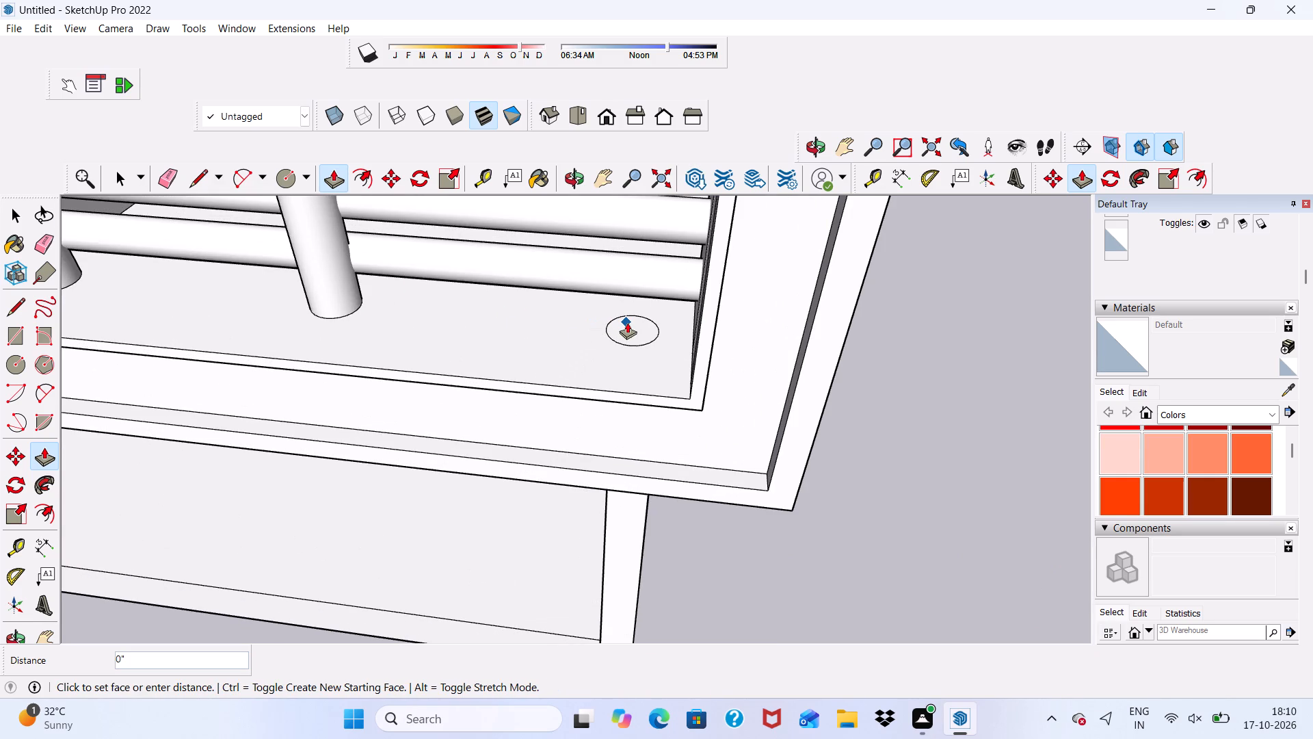
{"action": "key", "text": "space"}
{"action": "left_click", "coordinate": [629, 326]}
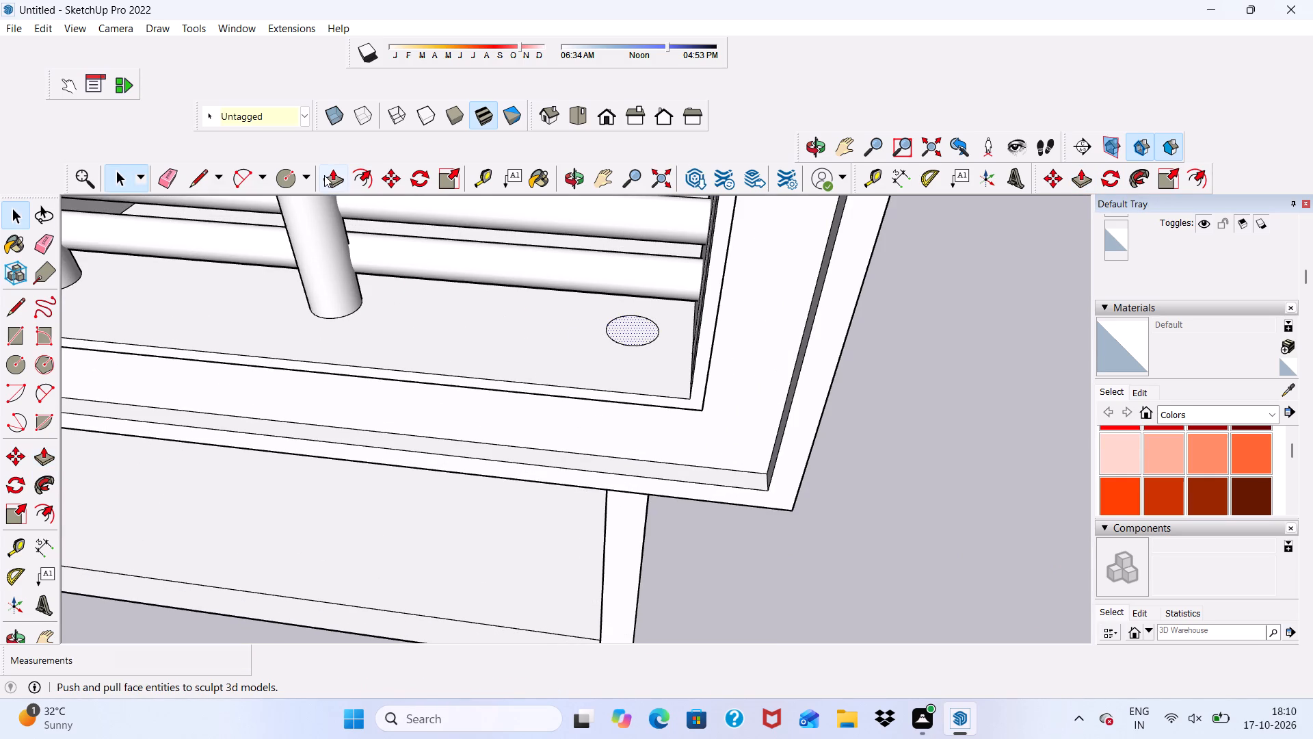
{"action": "left_click", "coordinate": [332, 174]}
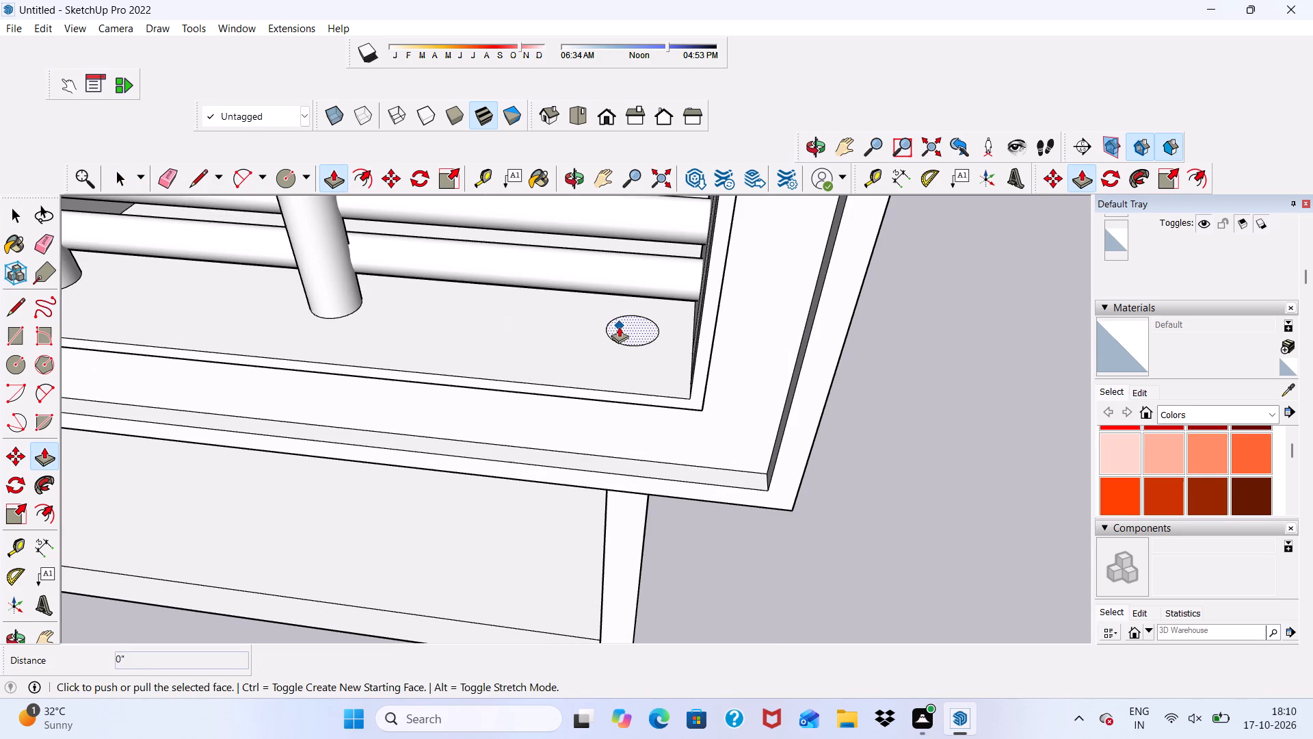
{"action": "left_click", "coordinate": [619, 326]}
{"action": "scroll", "coordinate": [602, 287], "scroll_direction": "down", "scroll_amount": 17}
{"action": "scroll", "coordinate": [568, 240], "scroll_direction": "up", "scroll_amount": 5}
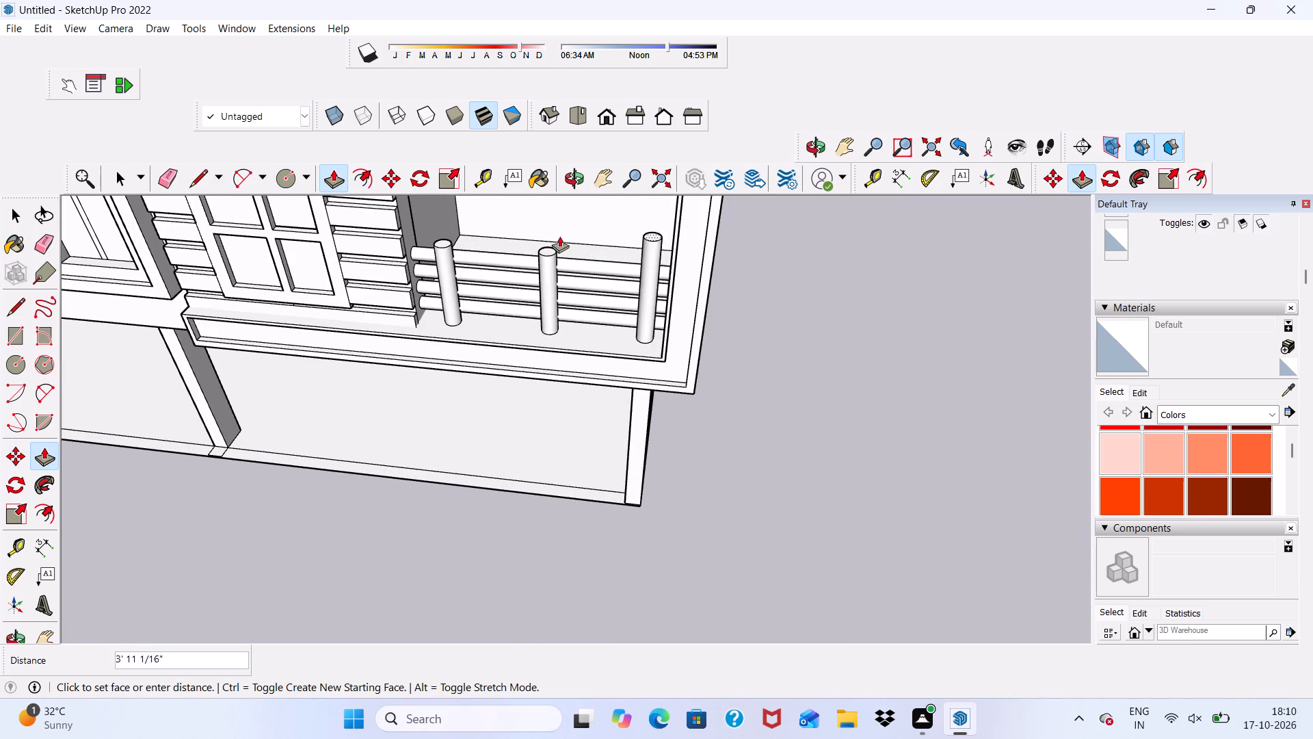
{"action": "left_click", "coordinate": [550, 247]}
Examine the front balcony railing from outside and the open side end of the same lower-floor balcony.
{"action": "scroll", "coordinate": [532, 280], "scroll_direction": "down", "scroll_amount": 5}
{"action": "middle_click_drag", "start_coordinate": [507, 353], "coordinate": [523, 259]}
{"action": "scroll", "coordinate": [523, 259], "scroll_direction": "up", "scroll_amount": 1}
{"action": "scroll", "coordinate": [598, 319], "scroll_direction": "down", "scroll_amount": 2}
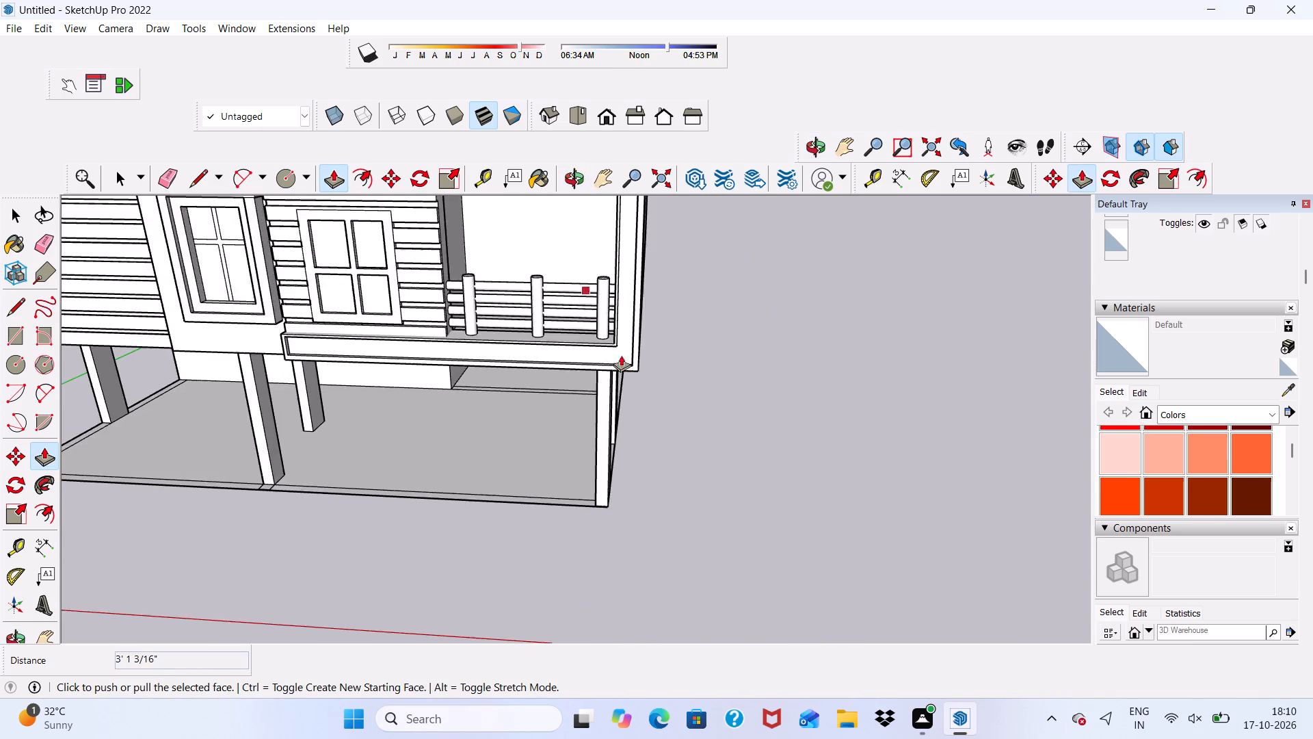
{"action": "scroll", "coordinate": [621, 355], "scroll_direction": "down", "scroll_amount": 1}
{"action": "middle_click_drag", "start_coordinate": [680, 413], "coordinate": [557, 341]}
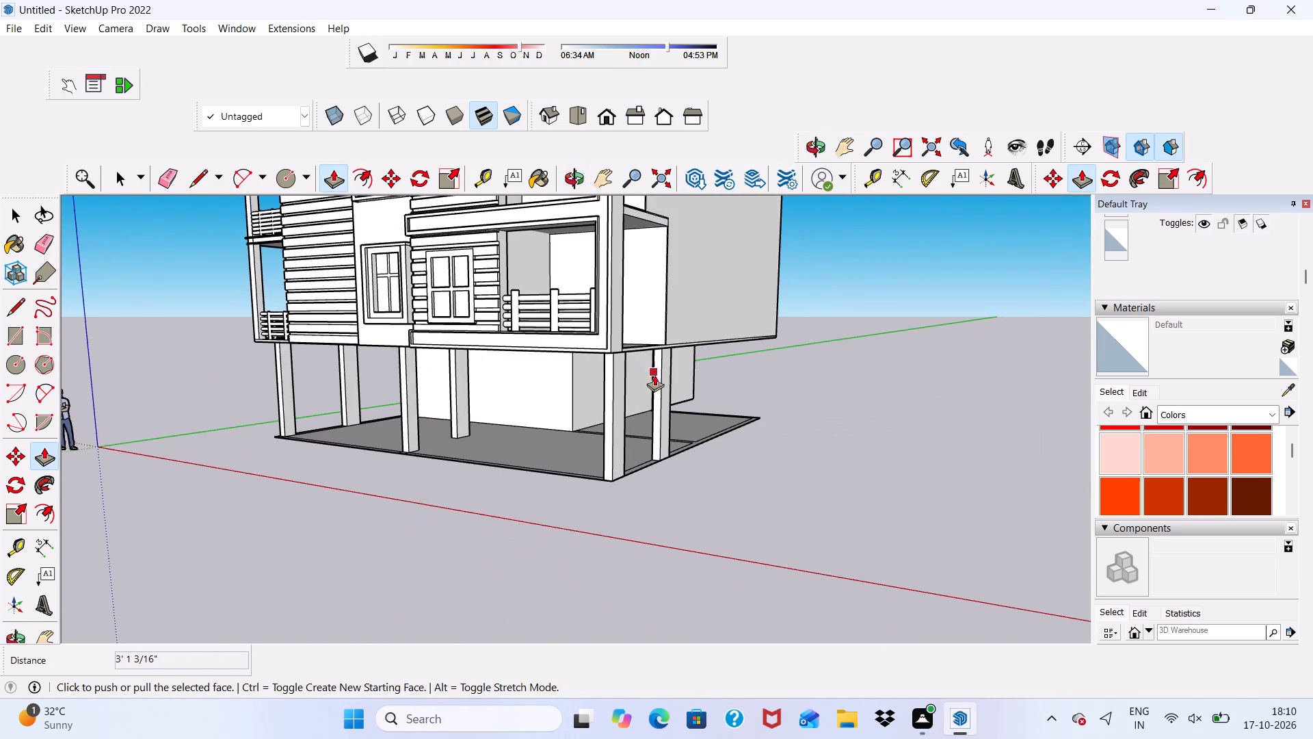
{"action": "key", "text": "space"}
{"action": "scroll", "coordinate": [692, 364], "scroll_direction": "up", "scroll_amount": 7}
{"action": "scroll", "coordinate": [681, 360], "scroll_direction": "down", "scroll_amount": 8}
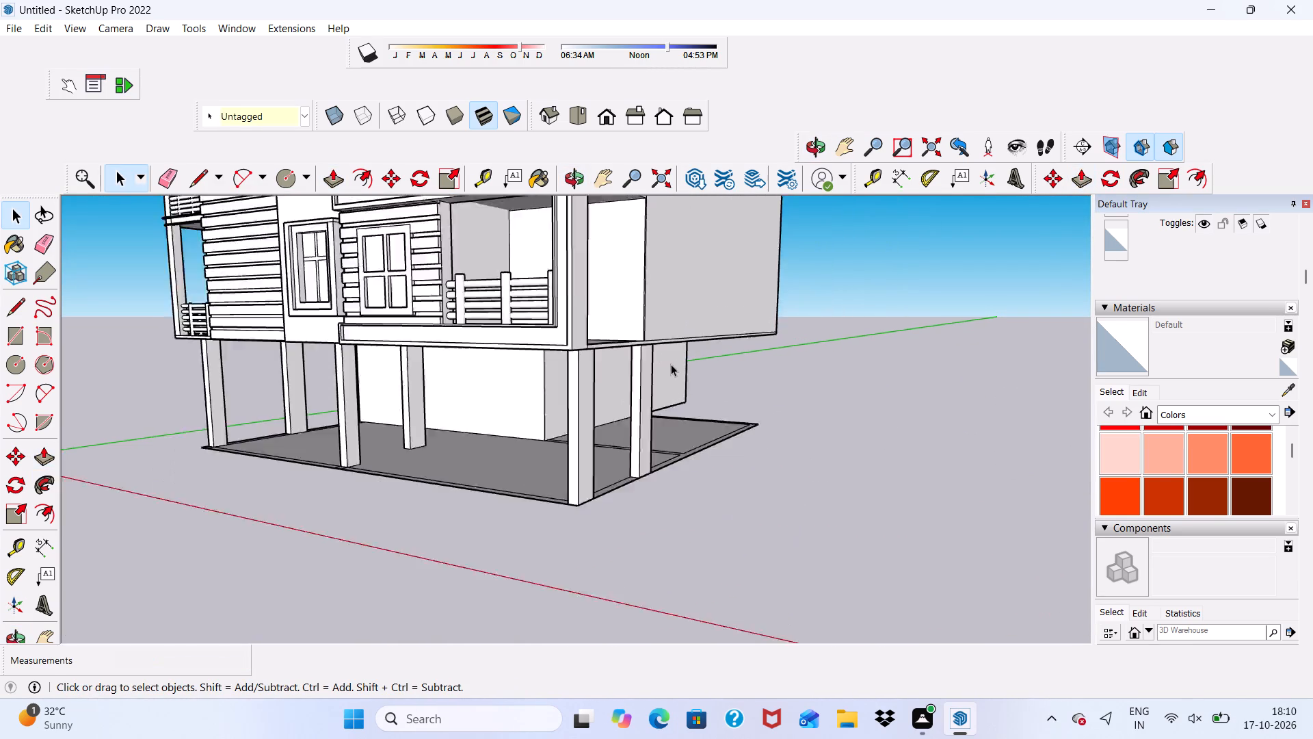
{"action": "scroll", "coordinate": [671, 364], "scroll_direction": "down", "scroll_amount": 4}
{"action": "middle_click_drag", "start_coordinate": [672, 369], "coordinate": [195, 462]}
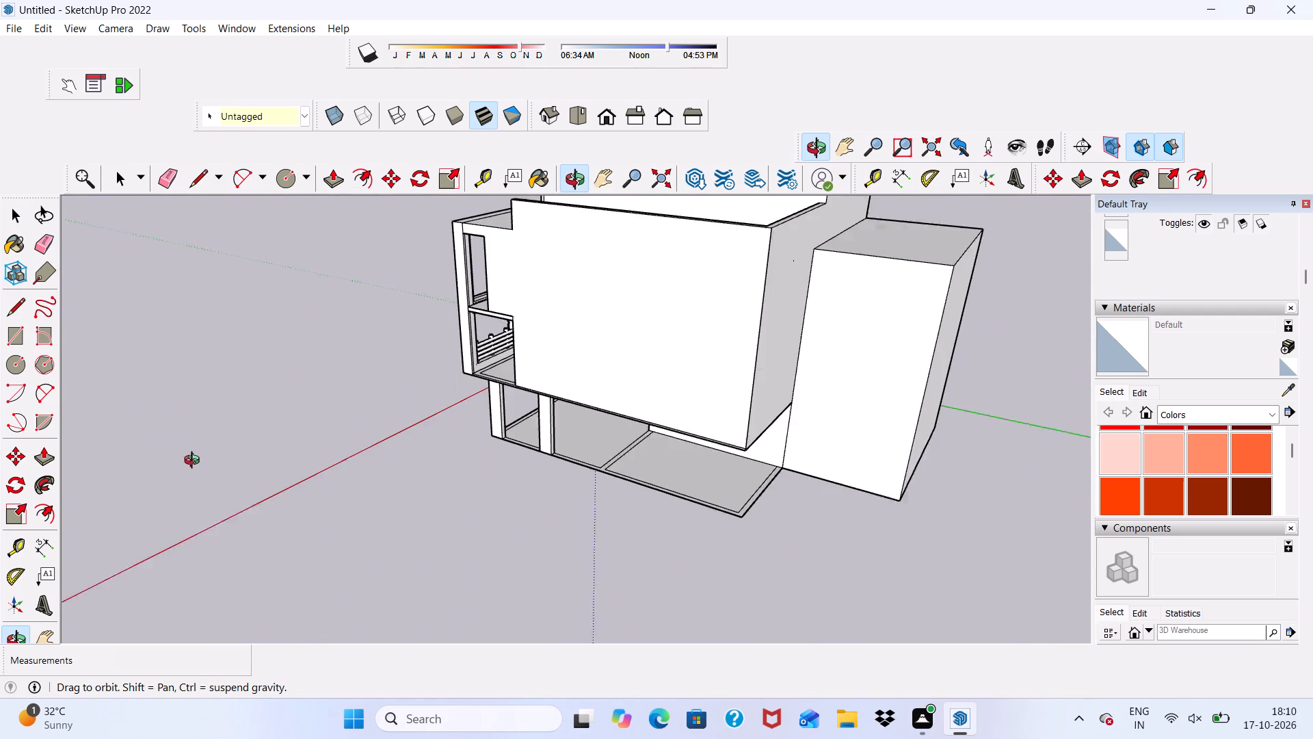
{"action": "middle_click_drag", "start_coordinate": [195, 462], "coordinate": [184, 462]}
{"action": "scroll", "coordinate": [402, 375], "scroll_direction": "up", "scroll_amount": 4}
{"action": "scroll", "coordinate": [611, 352], "scroll_direction": "up", "scroll_amount": 4}
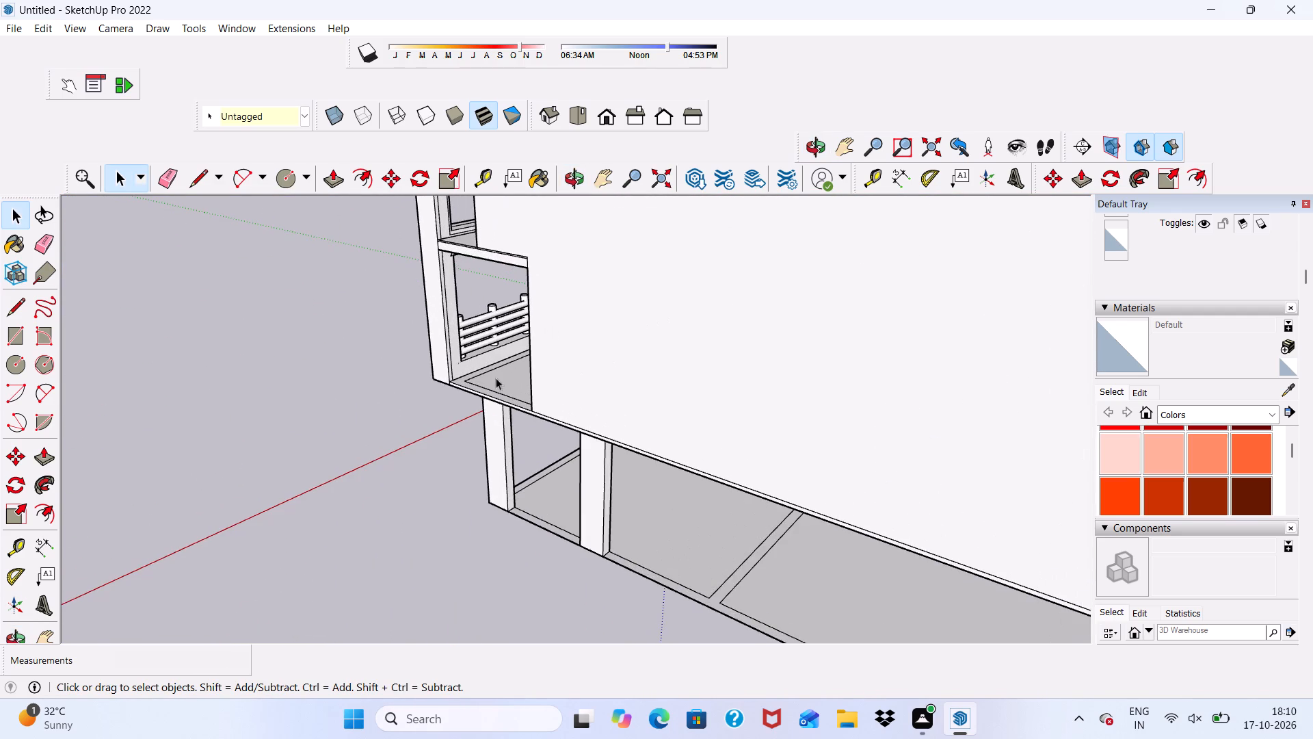
Erase the extra vertical line beside the corner on the inside face of the lower-floor front balcony wall.
{"action": "scroll", "coordinate": [395, 361], "scroll_direction": "up", "scroll_amount": 4}
{"action": "left_click_drag", "start_coordinate": [395, 361], "coordinate": [413, 343]}
{"action": "scroll", "coordinate": [442, 347], "scroll_direction": "down", "scroll_amount": 1}
{"action": "scroll", "coordinate": [486, 387], "scroll_direction": "up", "scroll_amount": 14}
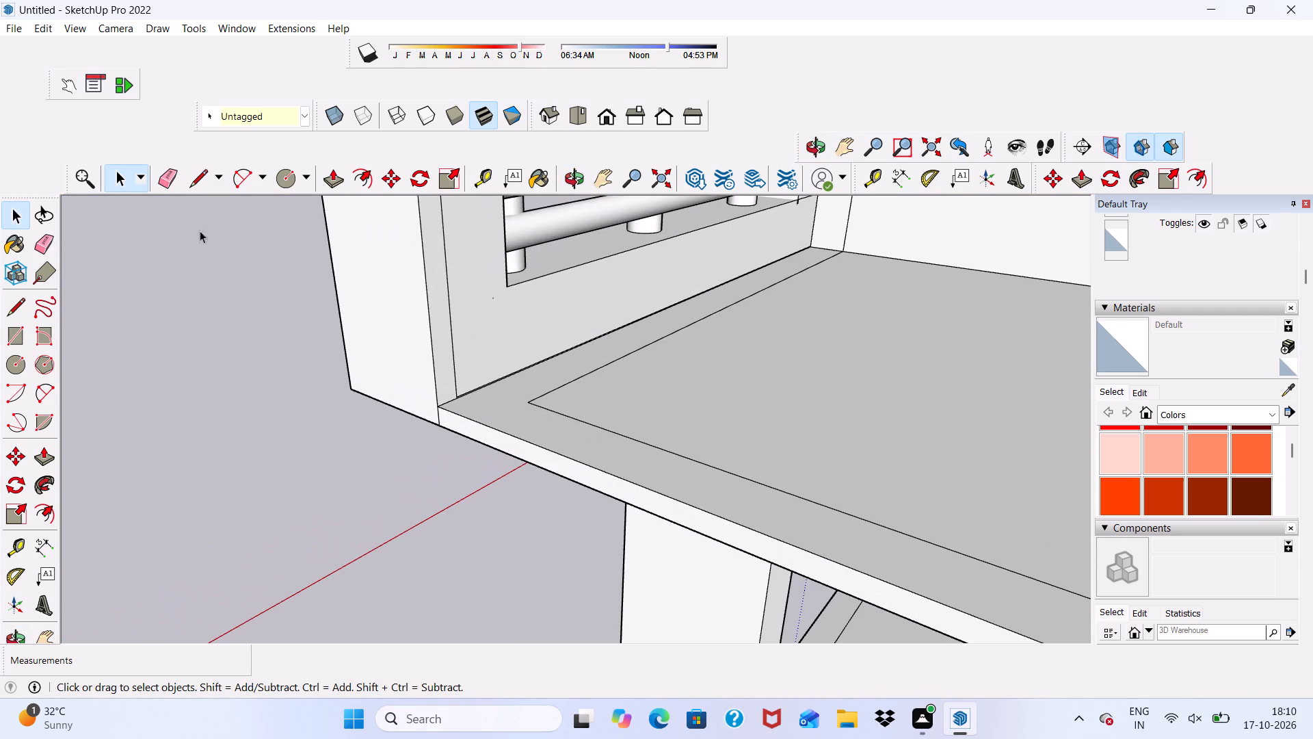
{"action": "scroll", "coordinate": [165, 173], "scroll_direction": "up", "scroll_amount": 2}
{"action": "scroll", "coordinate": [378, 307], "scroll_direction": "up", "scroll_amount": 11}
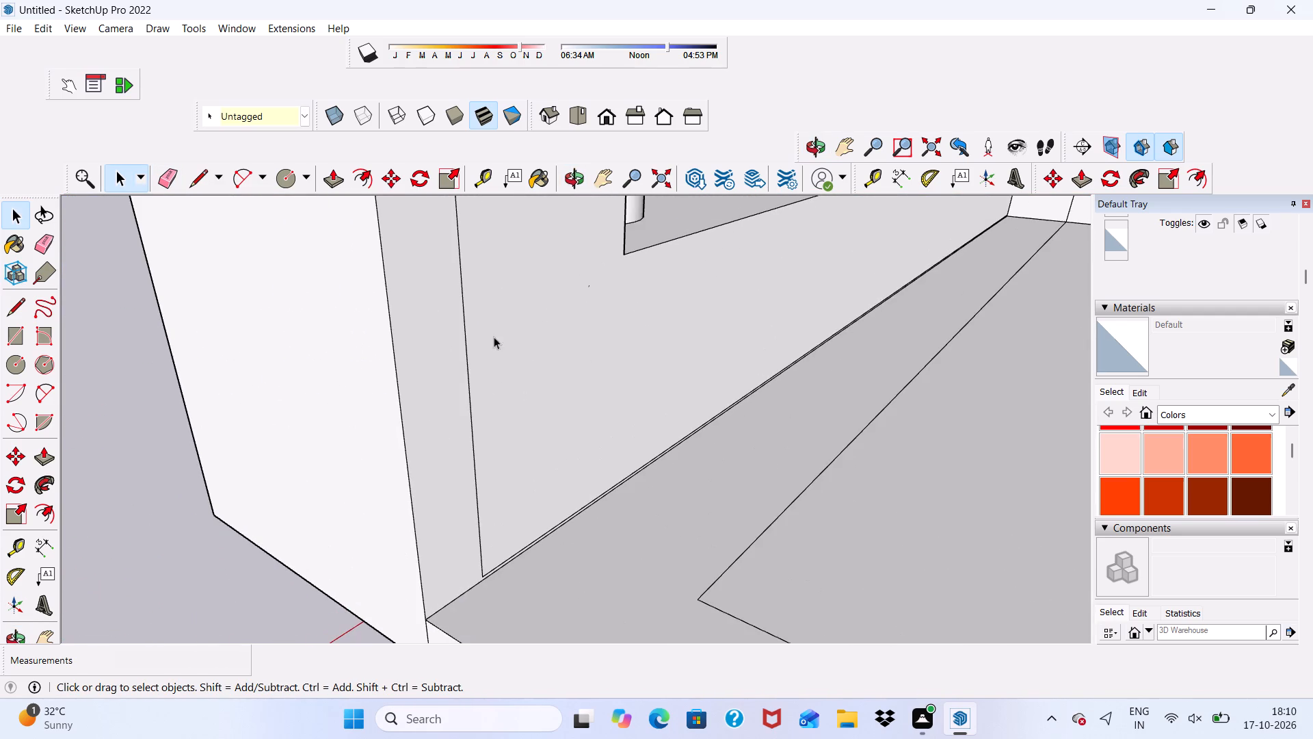
{"action": "middle_click_drag", "start_coordinate": [477, 363], "coordinate": [308, 375]}
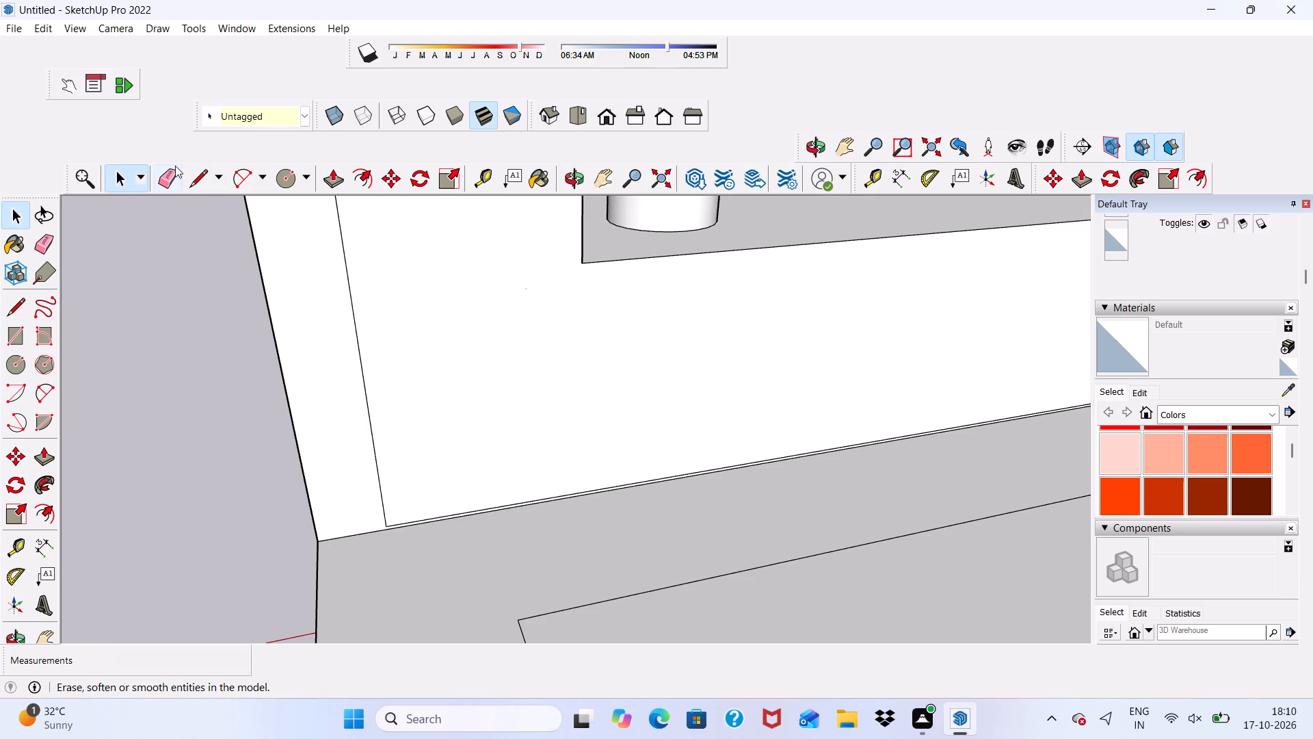
{"action": "left_click", "coordinate": [175, 166]}
{"action": "left_click_drag", "start_coordinate": [341, 283], "coordinate": [349, 291]}
{"action": "scroll", "coordinate": [339, 322], "scroll_direction": "down", "scroll_amount": 12}
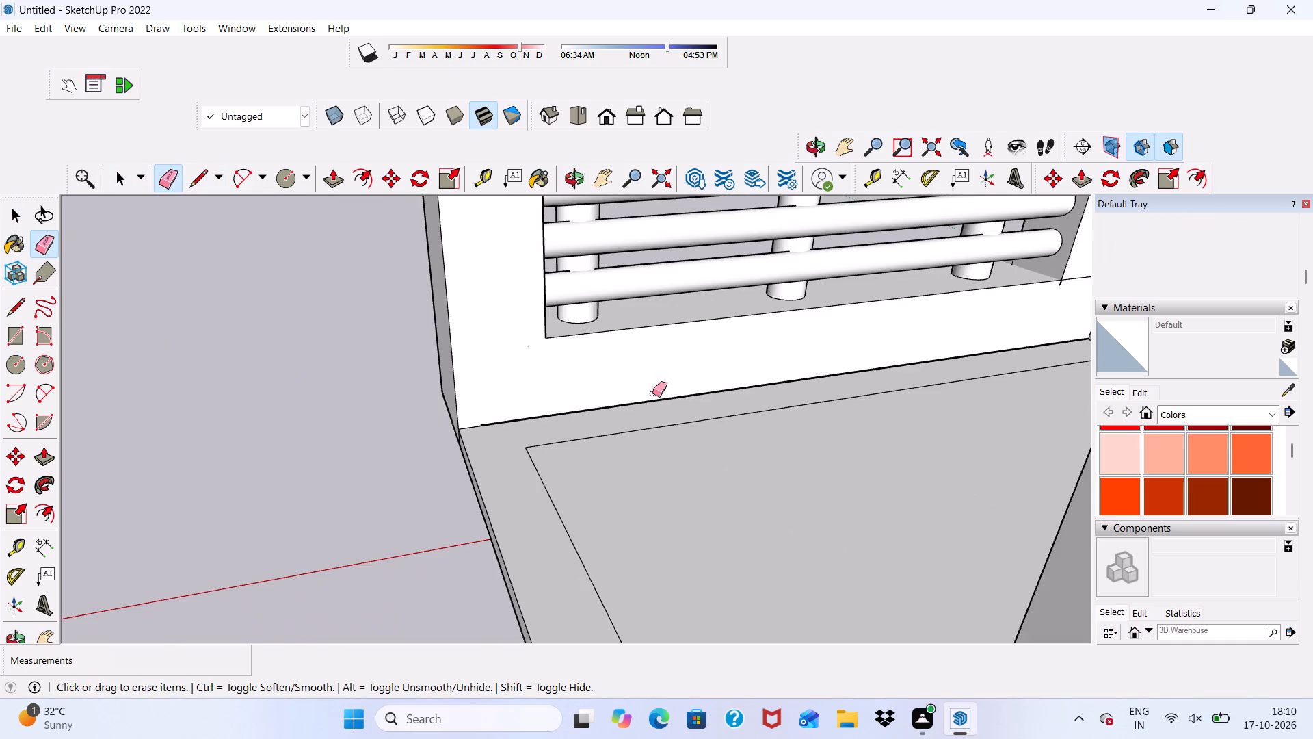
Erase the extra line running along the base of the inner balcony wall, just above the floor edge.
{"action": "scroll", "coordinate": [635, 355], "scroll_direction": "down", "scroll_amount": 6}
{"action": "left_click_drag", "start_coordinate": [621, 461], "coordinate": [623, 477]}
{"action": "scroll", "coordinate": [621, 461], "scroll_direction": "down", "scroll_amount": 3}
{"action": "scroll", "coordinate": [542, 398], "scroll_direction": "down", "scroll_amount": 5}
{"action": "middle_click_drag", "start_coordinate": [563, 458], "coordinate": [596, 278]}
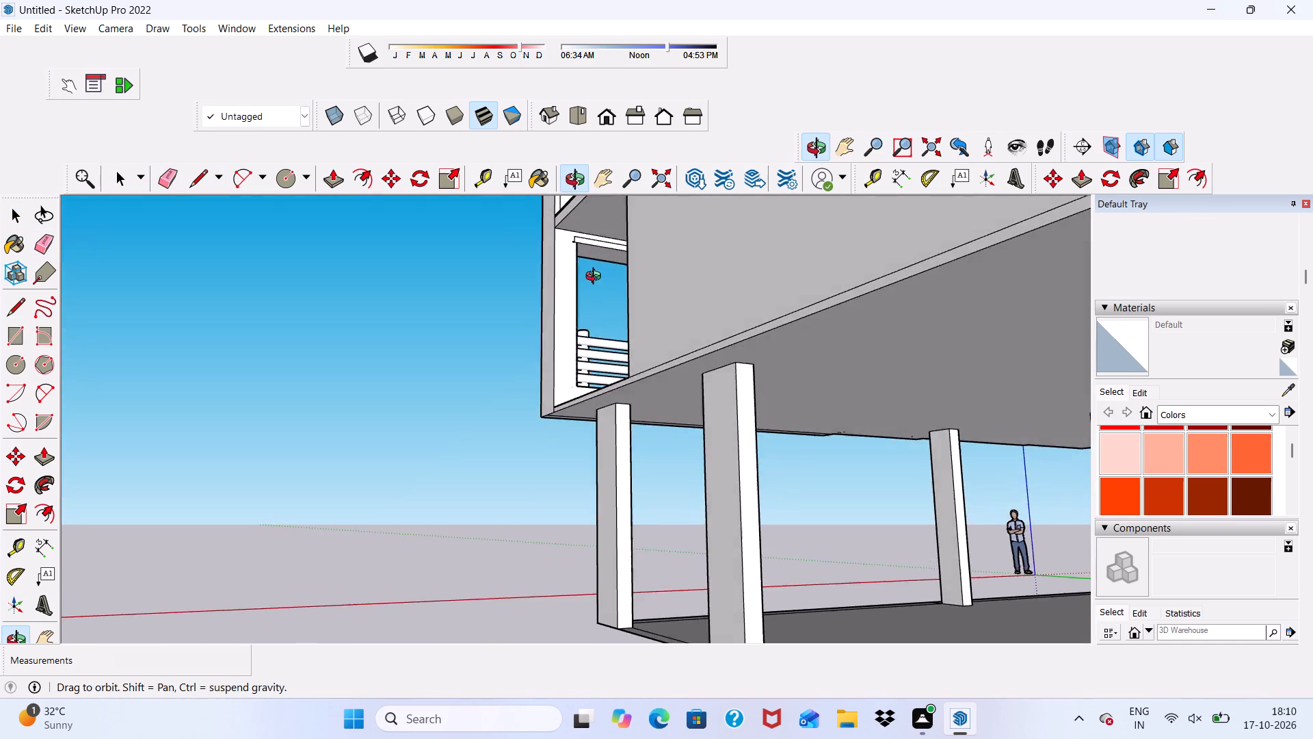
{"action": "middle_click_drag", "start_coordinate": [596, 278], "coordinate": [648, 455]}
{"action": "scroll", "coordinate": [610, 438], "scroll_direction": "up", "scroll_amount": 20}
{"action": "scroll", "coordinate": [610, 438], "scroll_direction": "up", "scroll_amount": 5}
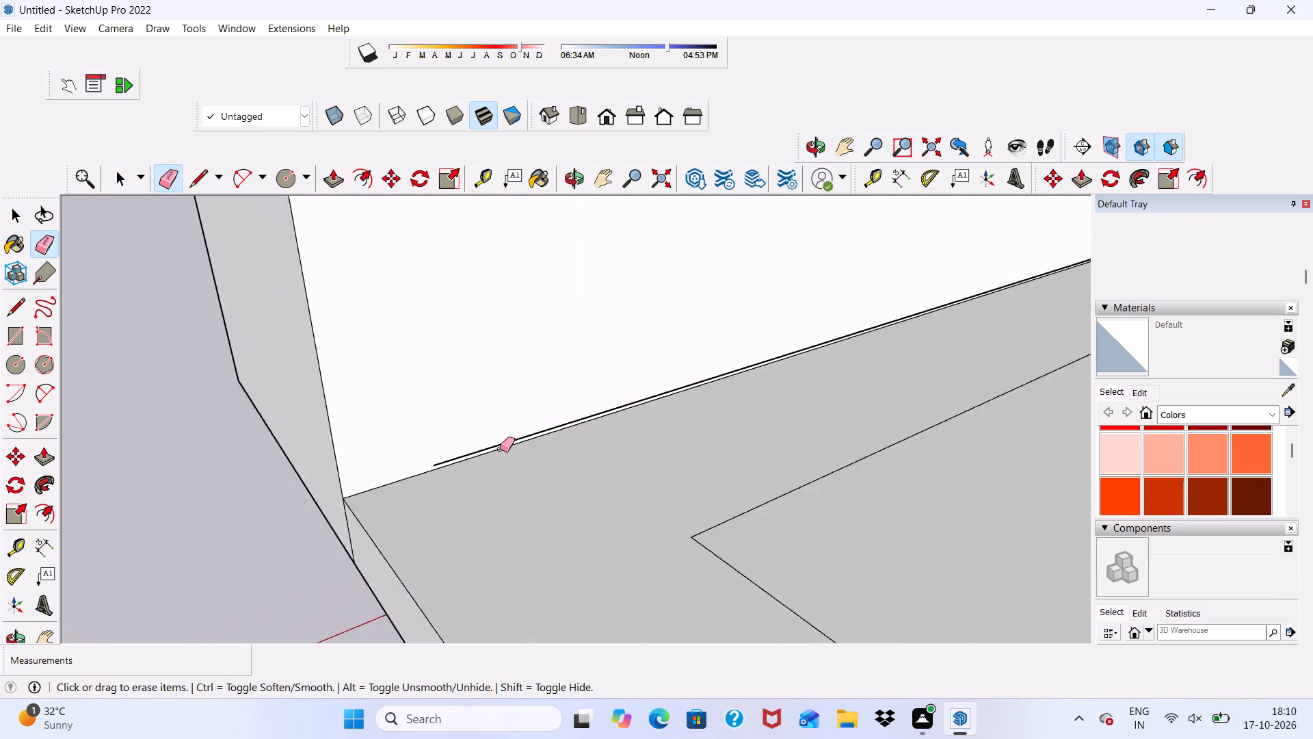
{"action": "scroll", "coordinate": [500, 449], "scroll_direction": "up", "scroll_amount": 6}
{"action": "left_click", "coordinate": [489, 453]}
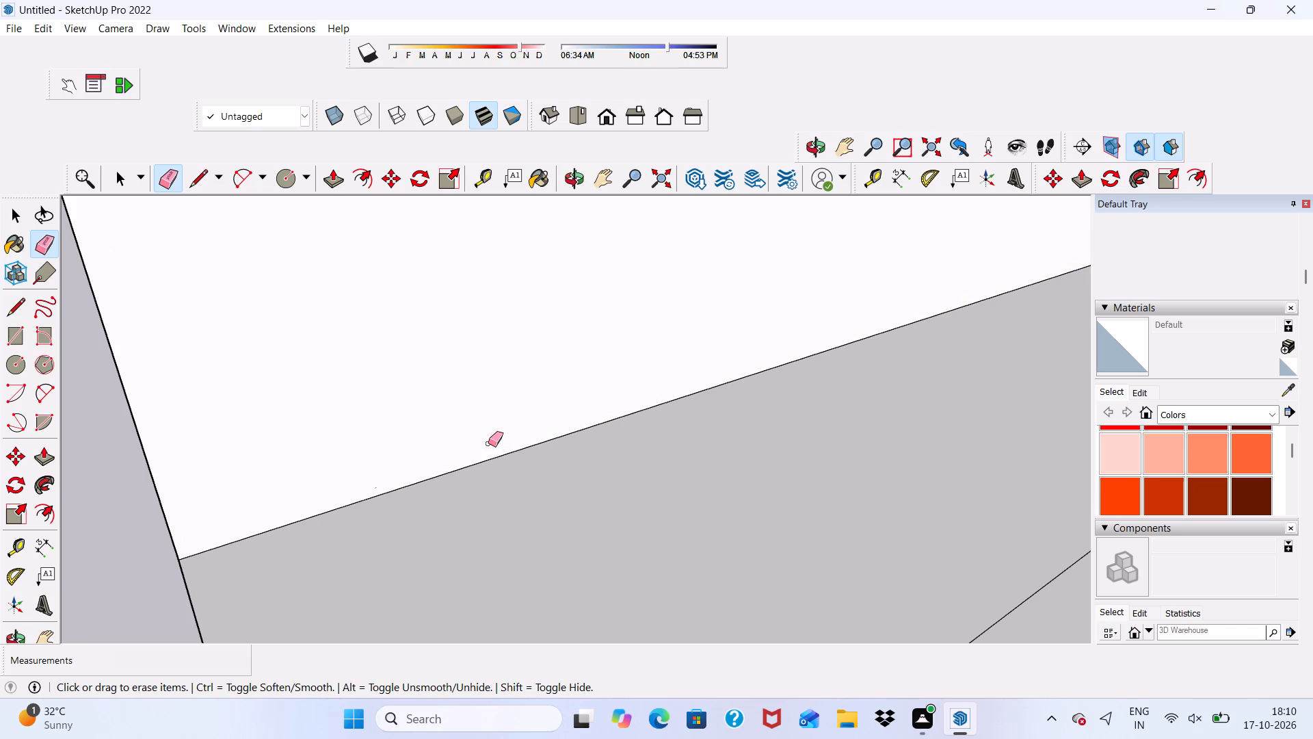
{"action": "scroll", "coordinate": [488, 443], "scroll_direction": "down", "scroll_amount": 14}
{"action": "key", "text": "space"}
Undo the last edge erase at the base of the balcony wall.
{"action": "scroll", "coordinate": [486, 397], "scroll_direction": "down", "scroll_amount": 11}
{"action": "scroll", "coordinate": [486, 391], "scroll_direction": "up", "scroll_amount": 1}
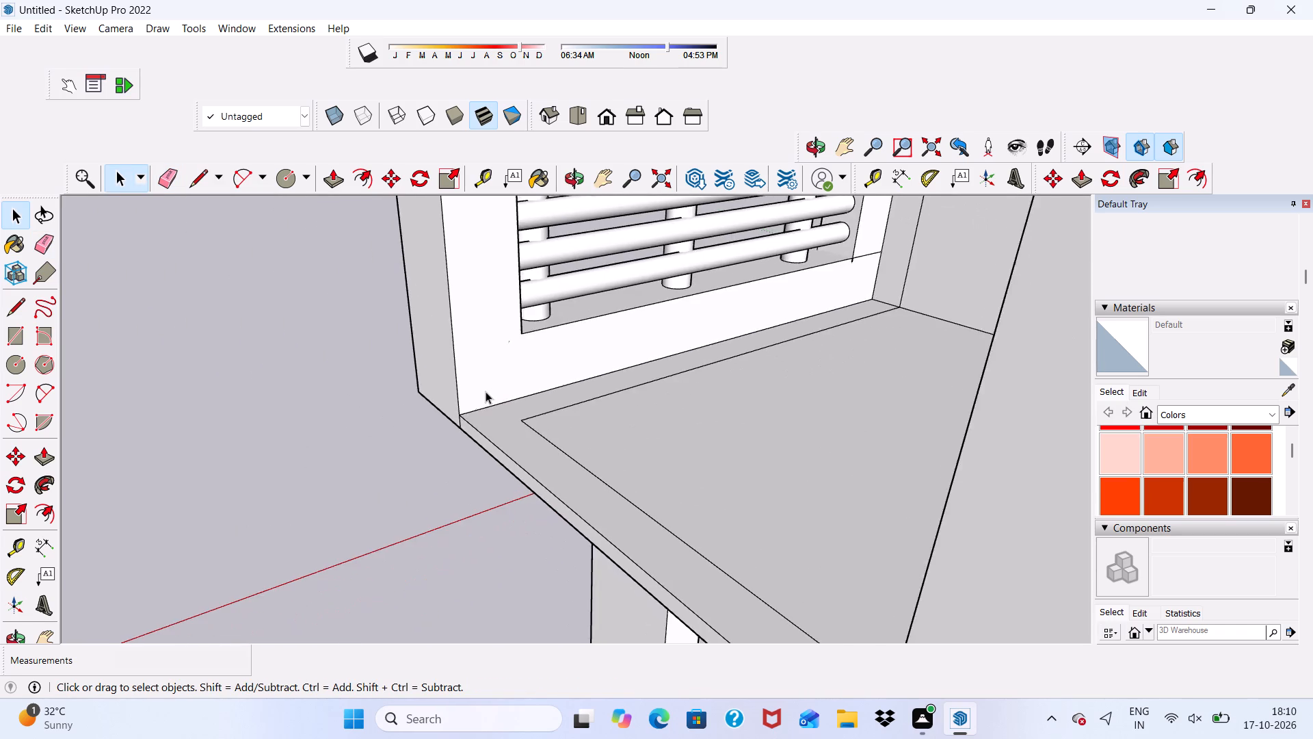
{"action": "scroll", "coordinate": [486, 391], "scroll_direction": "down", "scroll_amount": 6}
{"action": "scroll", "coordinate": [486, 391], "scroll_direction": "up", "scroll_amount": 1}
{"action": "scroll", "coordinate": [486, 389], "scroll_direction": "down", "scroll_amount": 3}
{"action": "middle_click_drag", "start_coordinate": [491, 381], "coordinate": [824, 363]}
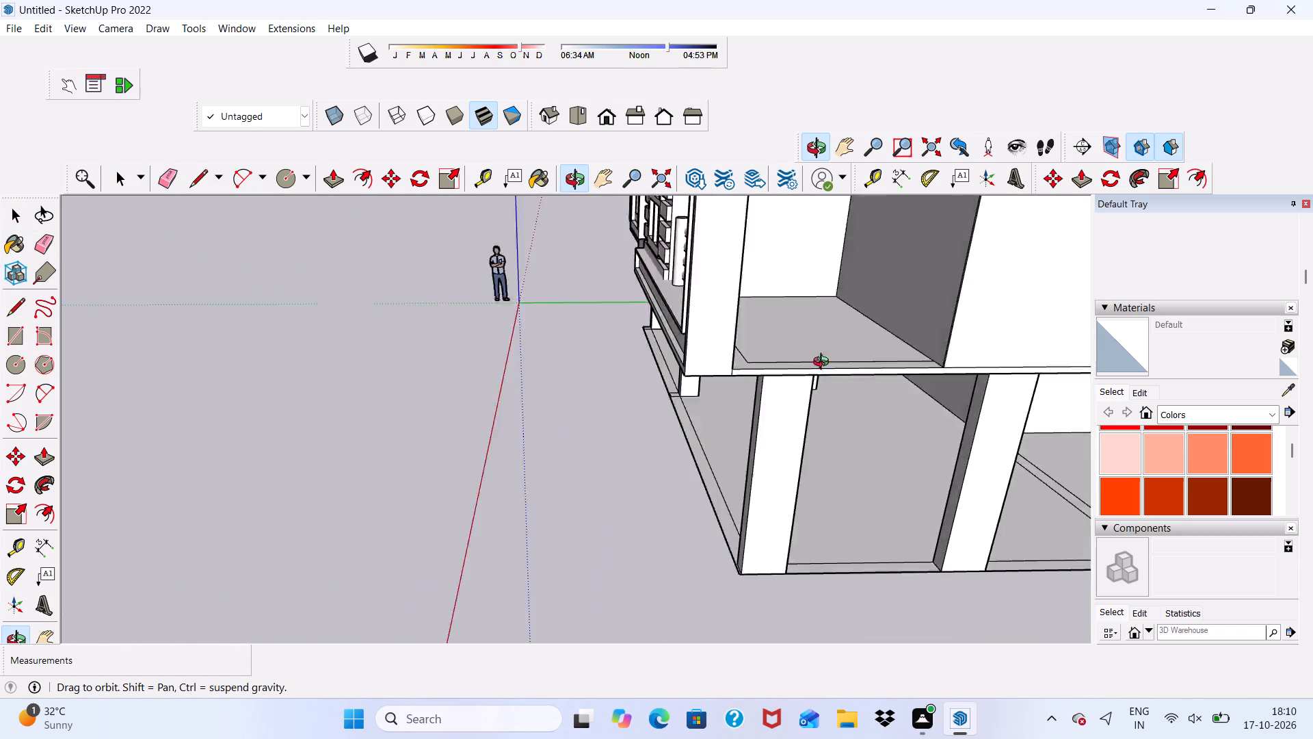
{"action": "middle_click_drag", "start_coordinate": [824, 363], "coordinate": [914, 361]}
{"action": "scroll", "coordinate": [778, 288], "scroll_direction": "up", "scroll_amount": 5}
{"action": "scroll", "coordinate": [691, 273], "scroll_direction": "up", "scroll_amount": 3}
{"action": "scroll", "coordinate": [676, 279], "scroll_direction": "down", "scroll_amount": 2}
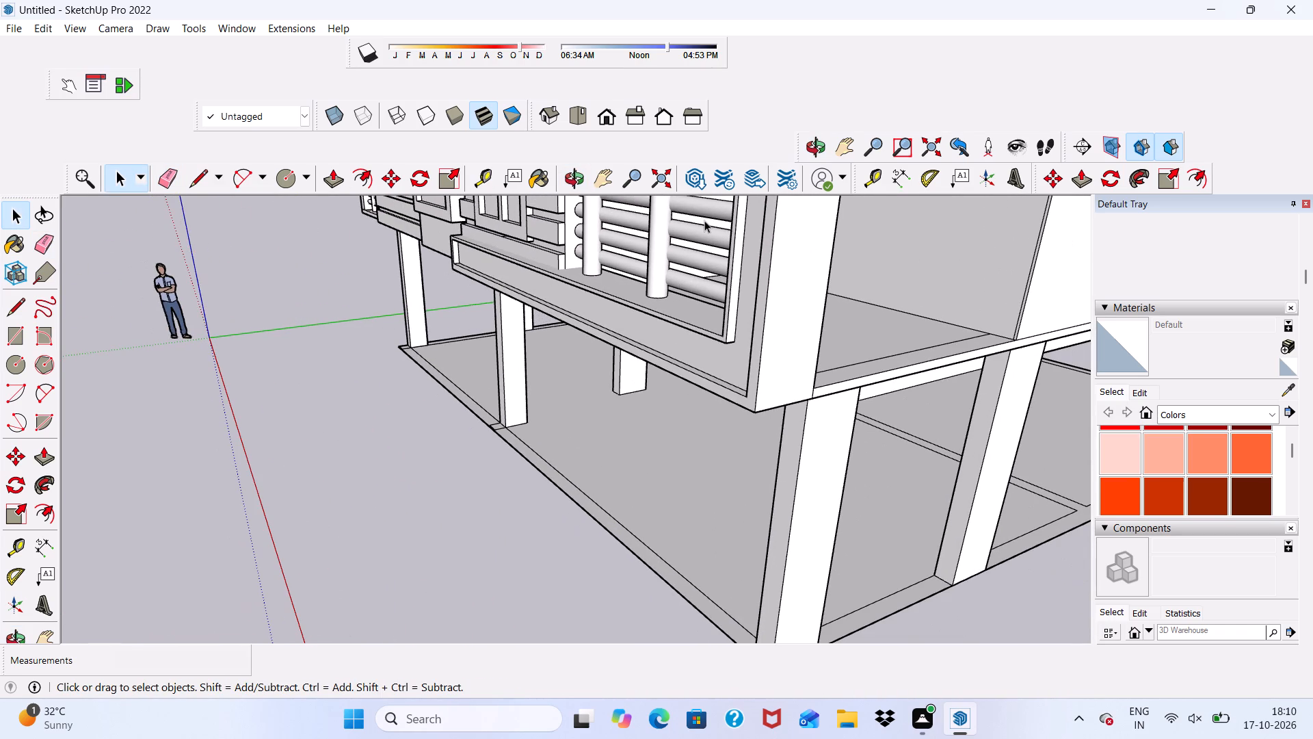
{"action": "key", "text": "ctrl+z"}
Erase the round railing post nearest the corner column together with its base circle on the balcony floor.
{"action": "scroll", "coordinate": [704, 233], "scroll_direction": "down", "scroll_amount": 1}
{"action": "middle_click_drag", "start_coordinate": [711, 265], "coordinate": [869, 313]}
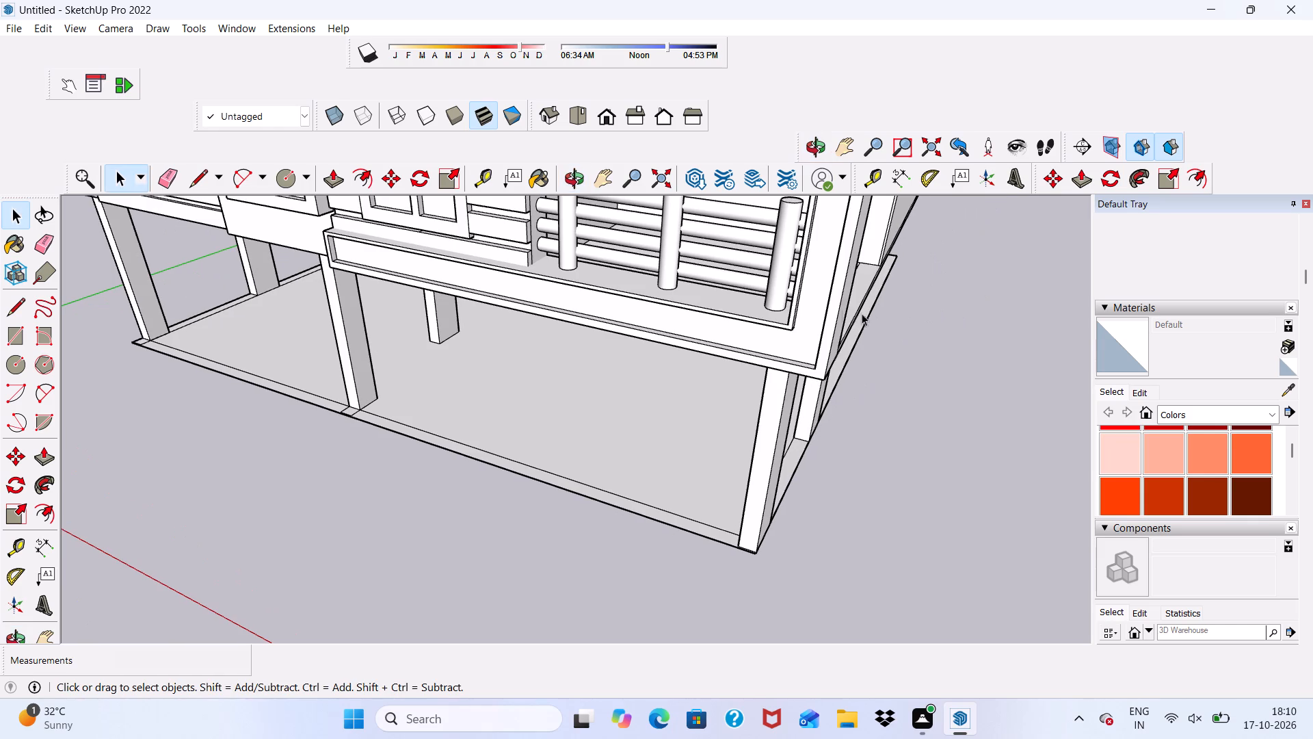
{"action": "left_click", "coordinate": [164, 174]}
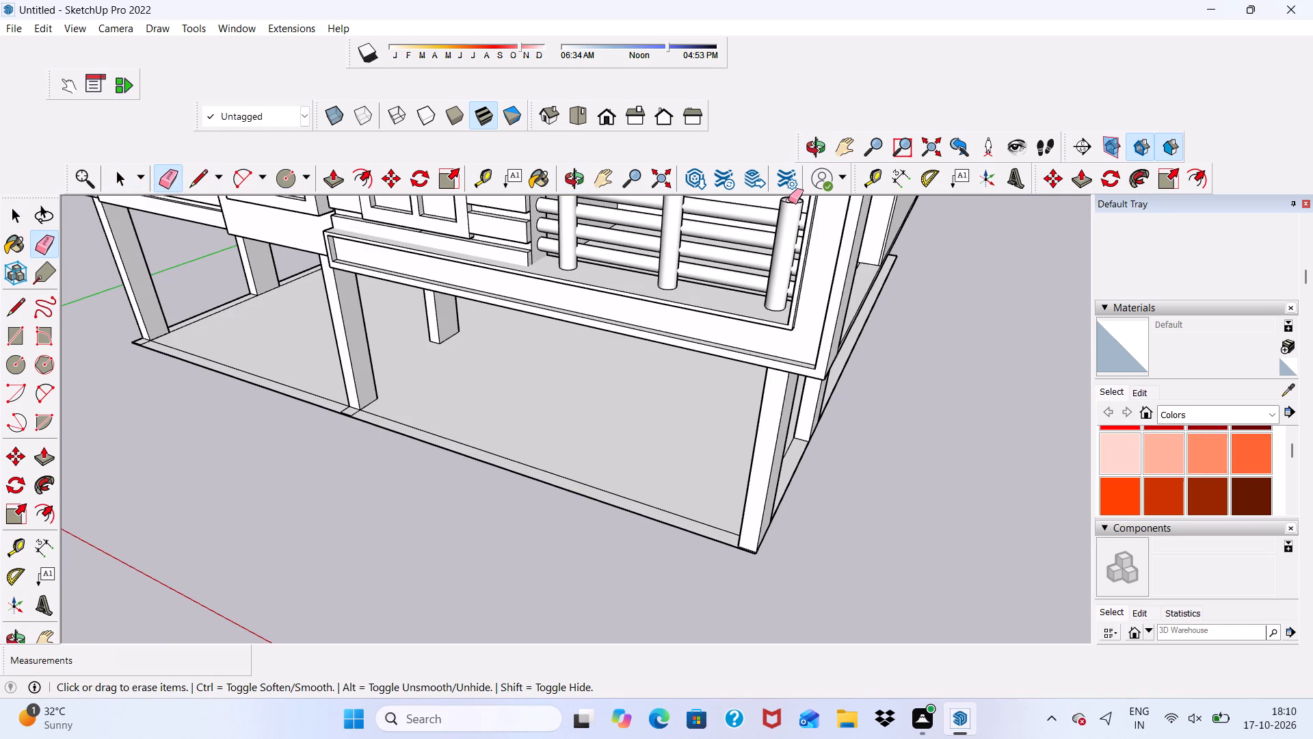
{"action": "left_click", "coordinate": [788, 200]}
{"action": "left_click", "coordinate": [789, 203]}
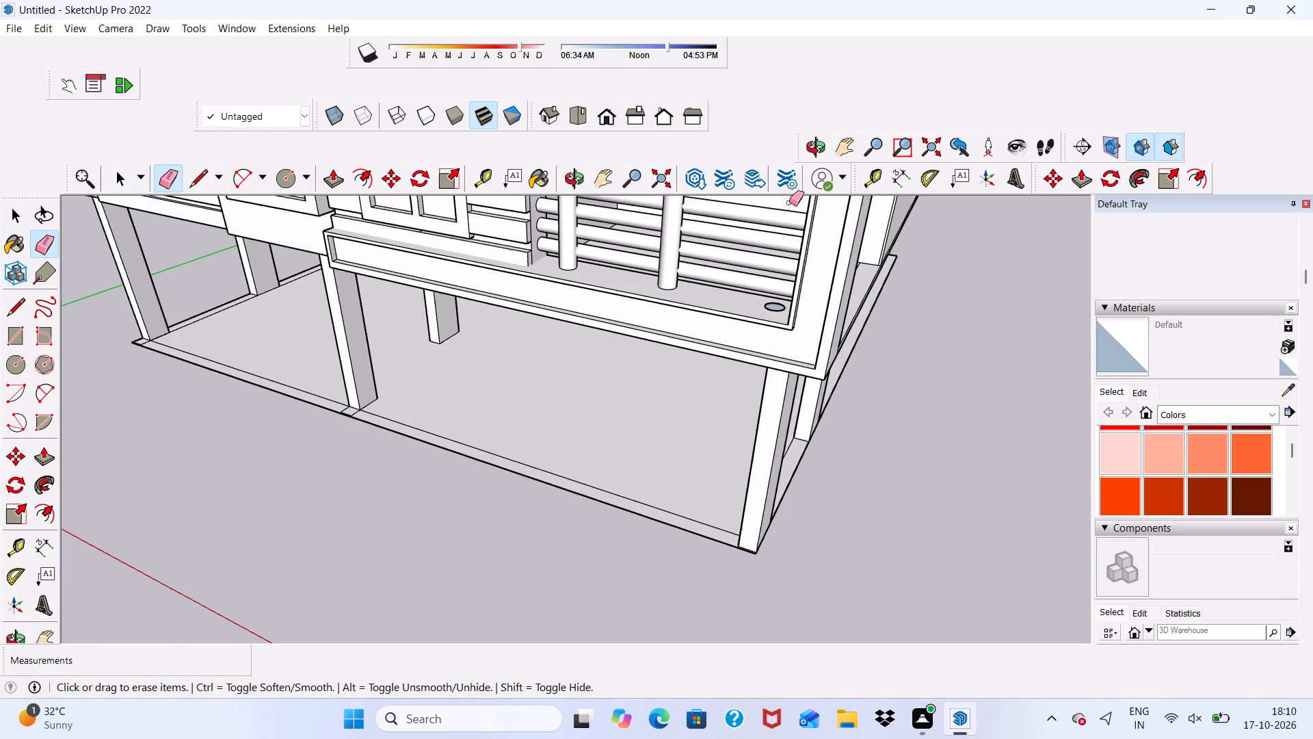
{"action": "scroll", "coordinate": [777, 263], "scroll_direction": "up", "scroll_amount": 4}
{"action": "left_click", "coordinate": [769, 320]}
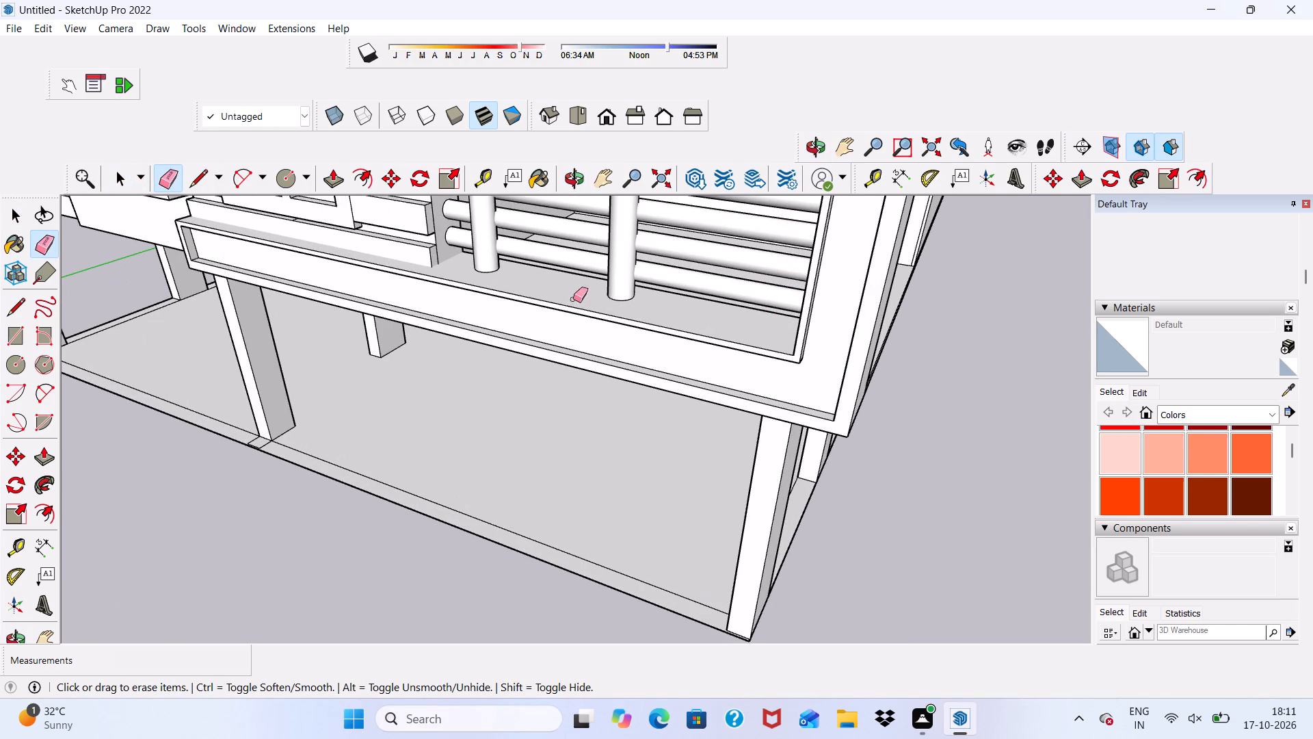
Erase the middle round railing post and its base circle from the front balcony floor.
{"action": "left_click", "coordinate": [620, 296]}
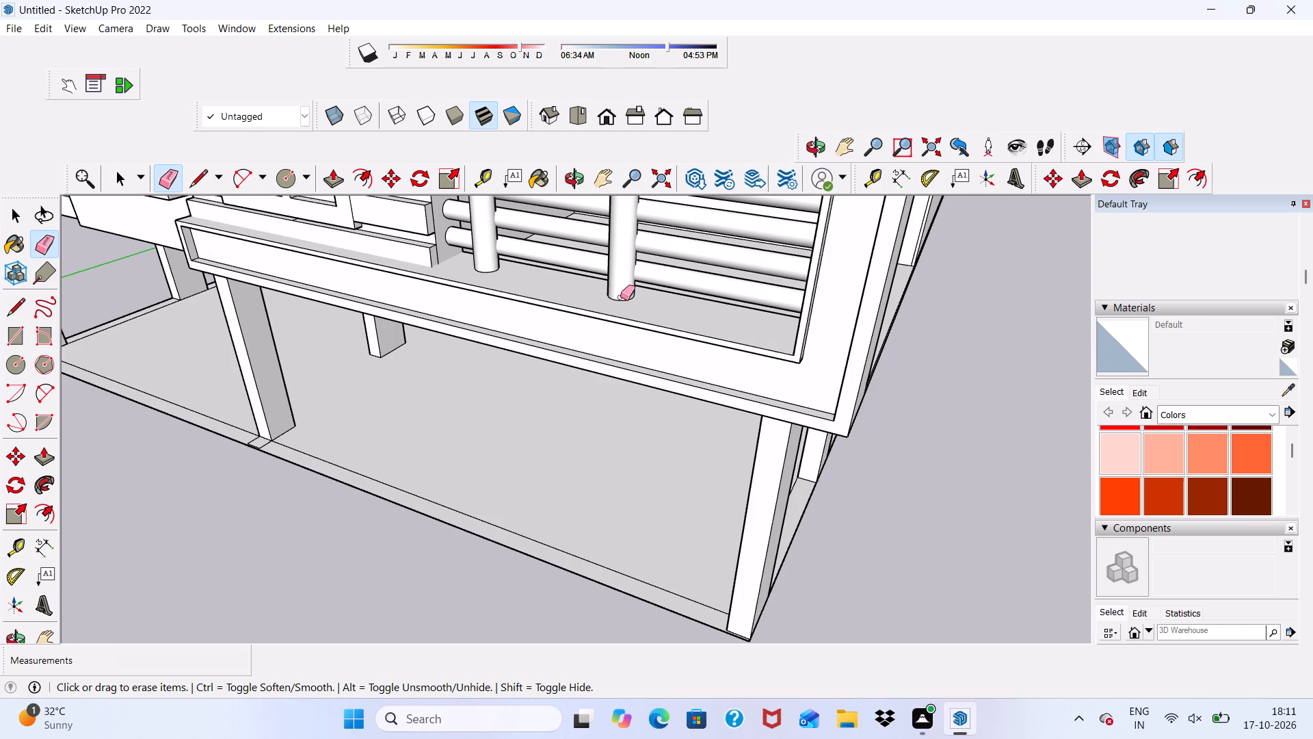
{"action": "left_click", "coordinate": [620, 297]}
{"action": "left_click", "coordinate": [620, 297]}
{"action": "scroll", "coordinate": [615, 289], "scroll_direction": "down", "scroll_amount": 12}
{"action": "scroll", "coordinate": [617, 233], "scroll_direction": "up", "scroll_amount": 4}
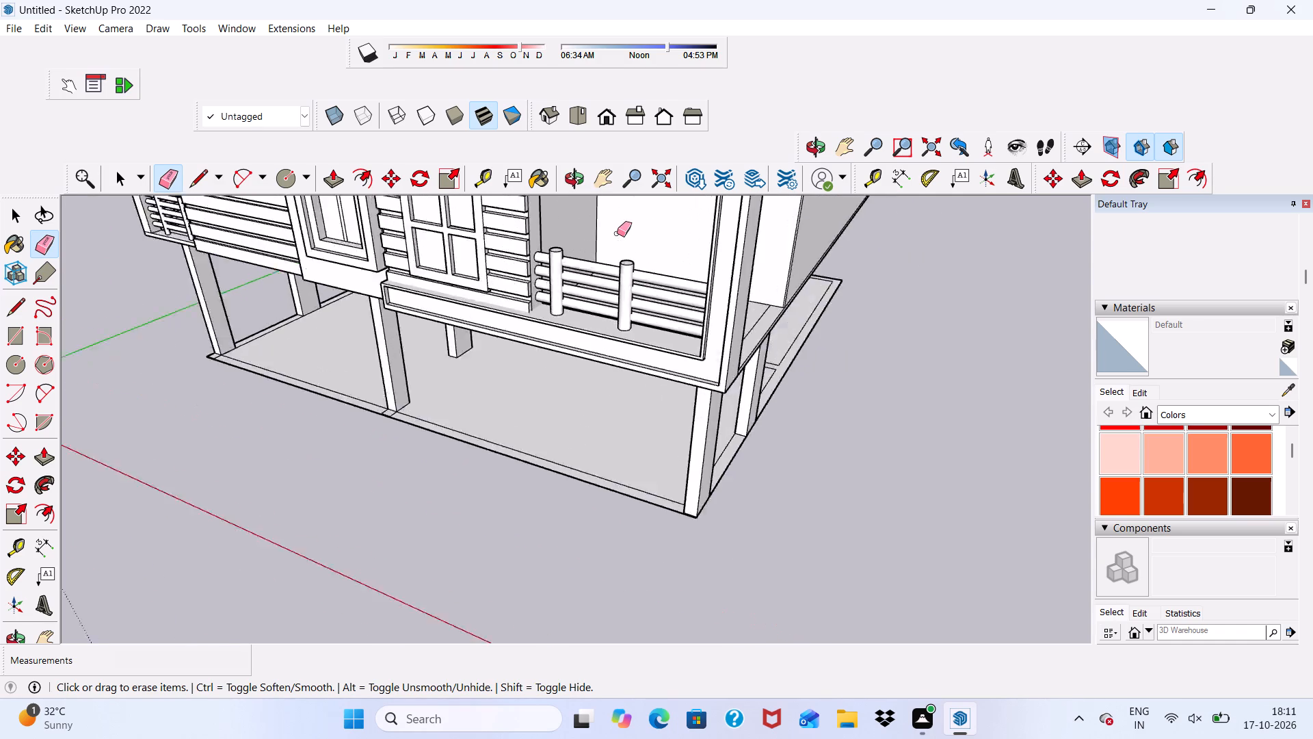
{"action": "scroll", "coordinate": [617, 233], "scroll_direction": "up", "scroll_amount": 1}
{"action": "scroll", "coordinate": [620, 267], "scroll_direction": "down", "scroll_amount": 1}
{"action": "scroll", "coordinate": [620, 278], "scroll_direction": "up", "scroll_amount": 3}
{"action": "left_click", "coordinate": [626, 270]}
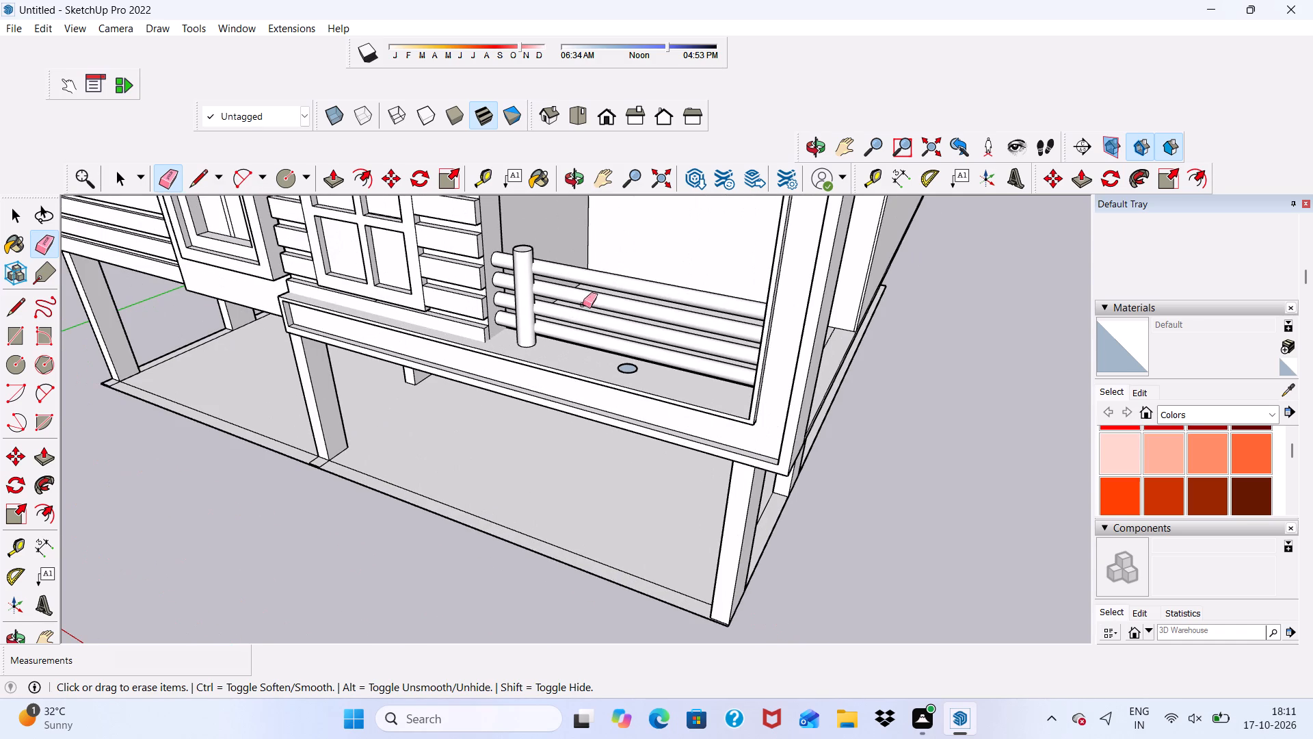
{"action": "scroll", "coordinate": [645, 354], "scroll_direction": "up", "scroll_amount": 4}
{"action": "left_click", "coordinate": [631, 366]}
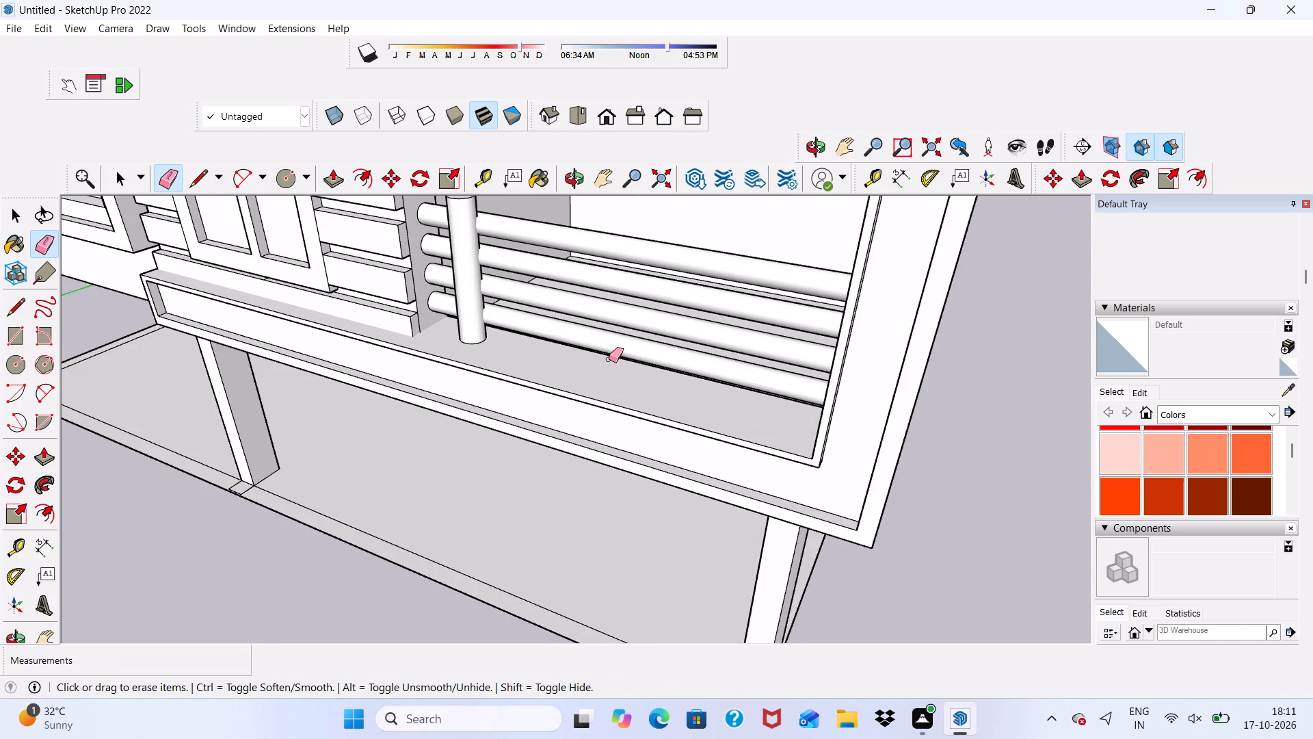
Erase the remaining round railing post nearest the wall end, including its base circle on the floor.
{"action": "scroll", "coordinate": [609, 359], "scroll_direction": "down", "scroll_amount": 4}
{"action": "scroll", "coordinate": [491, 246], "scroll_direction": "up", "scroll_amount": 5}
{"action": "left_click", "coordinate": [522, 261]}
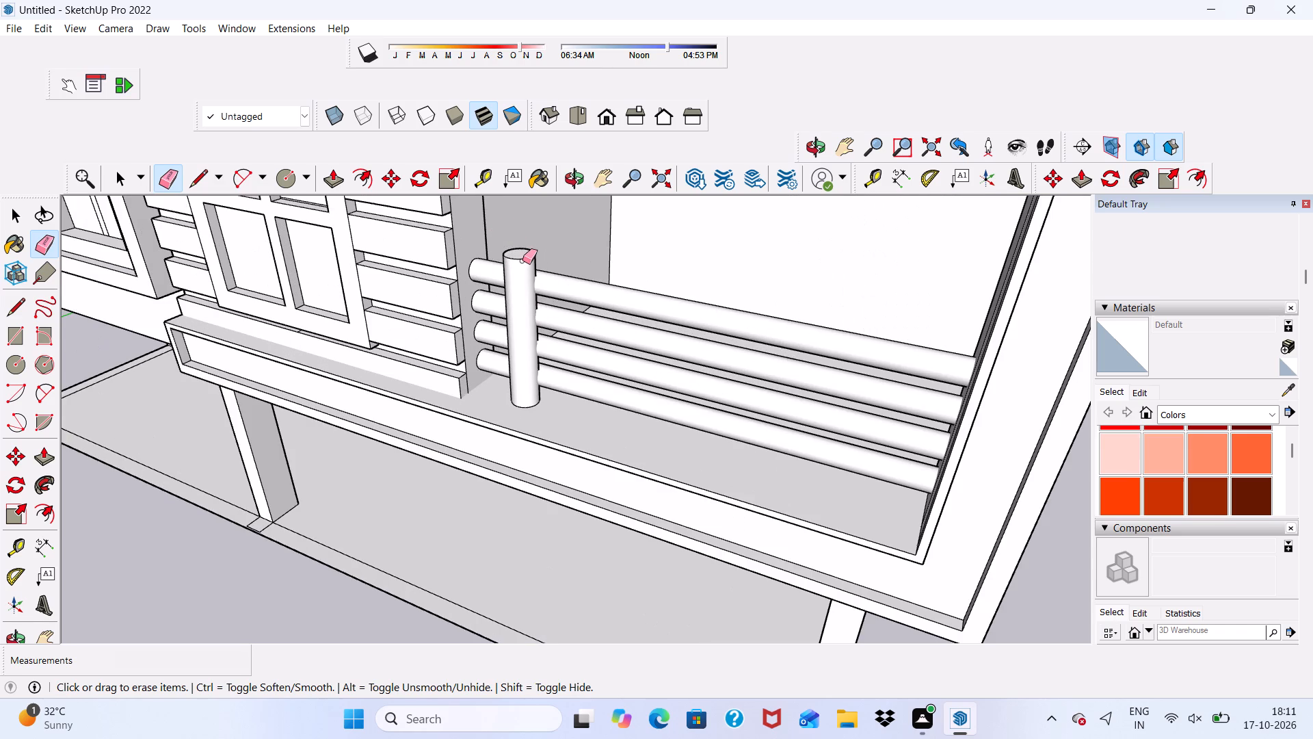
{"action": "left_click", "coordinate": [522, 263]}
{"action": "scroll", "coordinate": [534, 350], "scroll_direction": "up", "scroll_amount": 2}
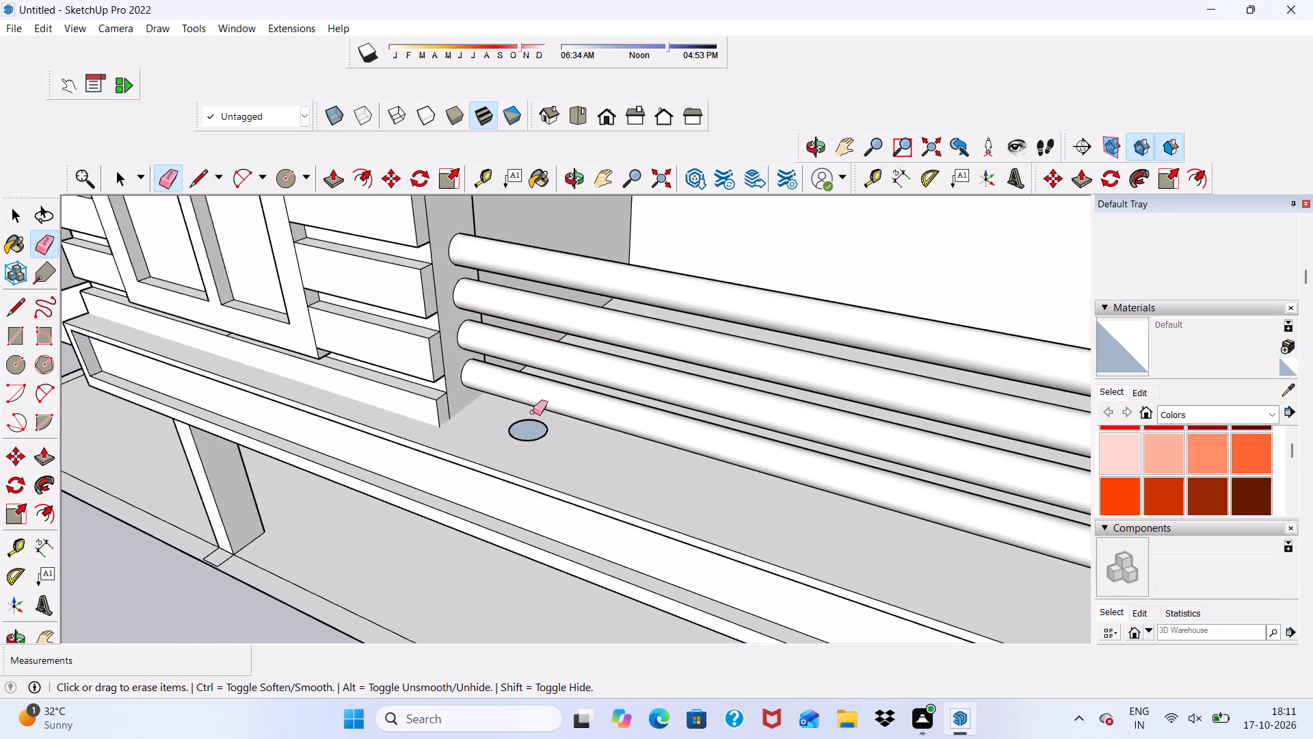
{"action": "scroll", "coordinate": [533, 412], "scroll_direction": "up", "scroll_amount": 2}
{"action": "left_click_drag", "start_coordinate": [533, 414], "coordinate": [533, 428]}
{"action": "key", "text": "space"}
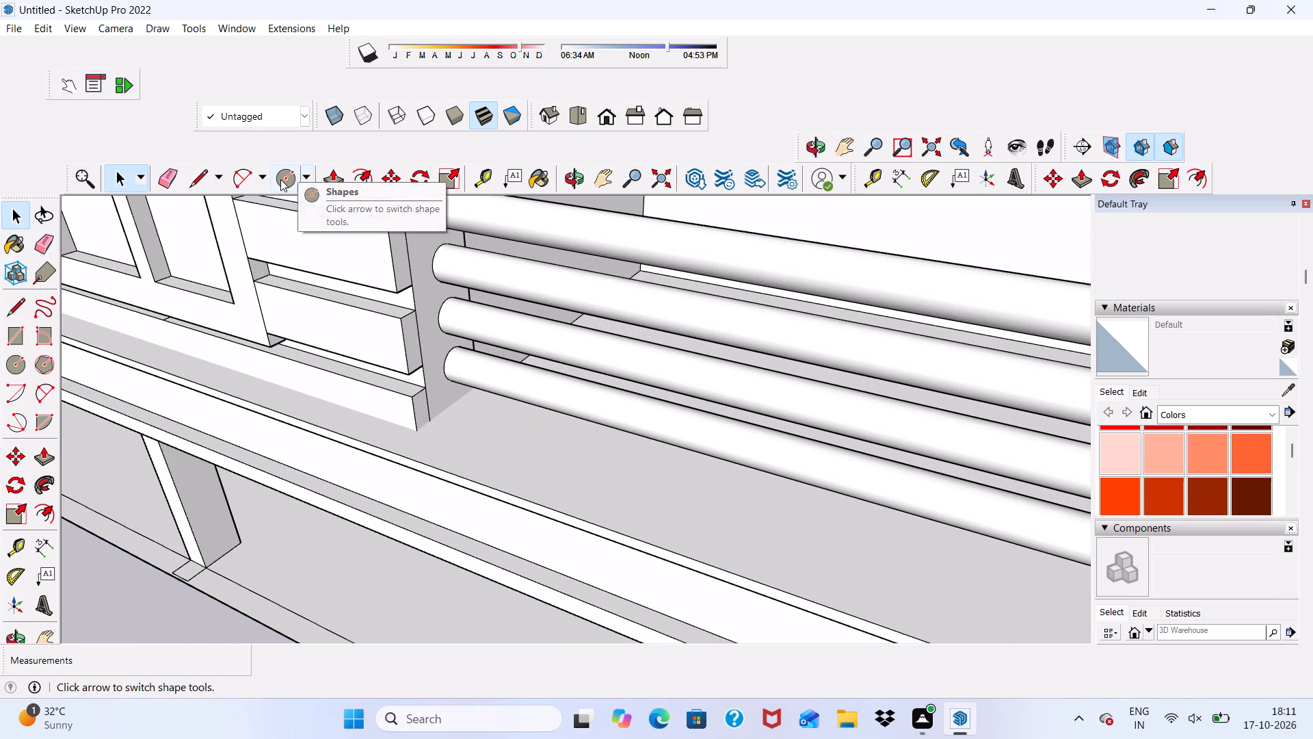
Draw a circle of about 1 1/8" radius on the balcony floor in front of the rails near the wall end.
{"action": "left_click", "coordinate": [280, 179]}
{"action": "scroll", "coordinate": [574, 430], "scroll_direction": "up", "scroll_amount": 8}
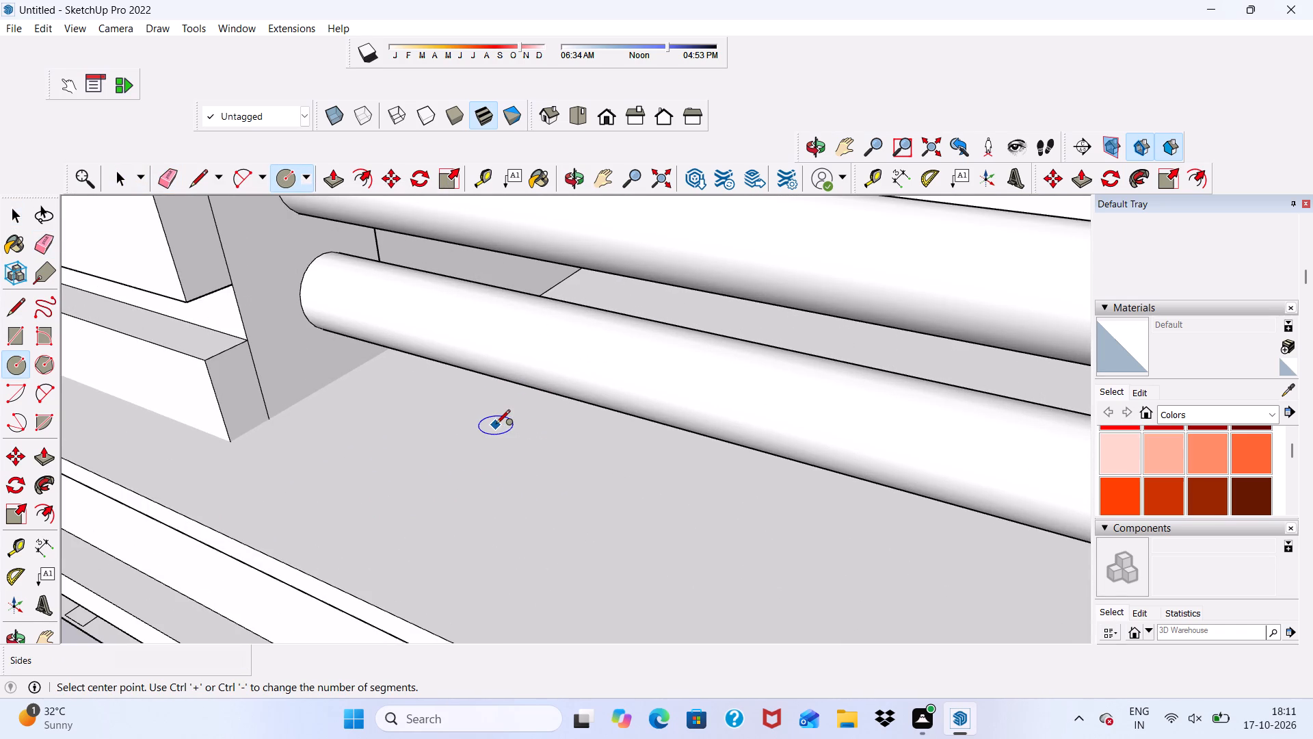
{"action": "left_click", "coordinate": [487, 445]}
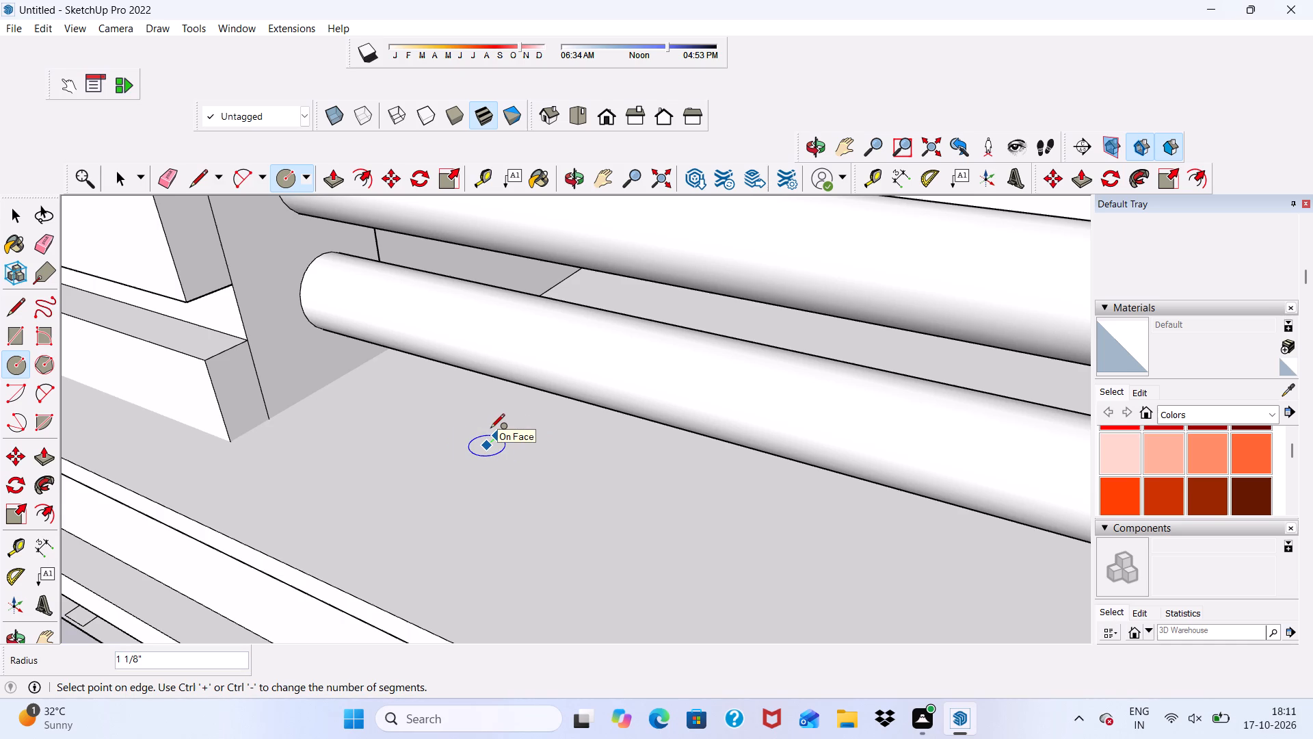
{"action": "scroll", "coordinate": [490, 429], "scroll_direction": "up", "scroll_amount": 2}
{"action": "left_click", "coordinate": [490, 428]}
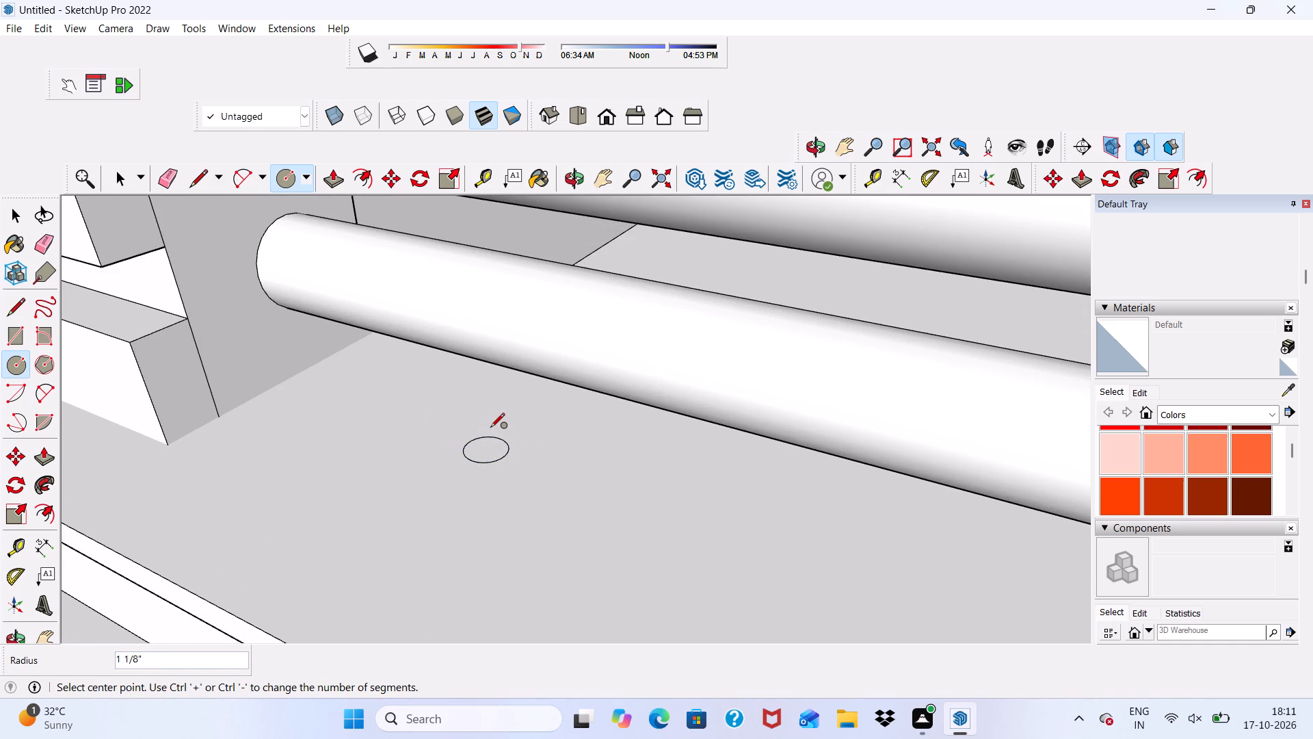
Copy the floor circle about 3' 1/2" along the rails toward the corner column for the middle post.
{"action": "key", "text": "space"}
{"action": "left_click", "coordinate": [492, 462]}
{"action": "left_click", "coordinate": [492, 462]}
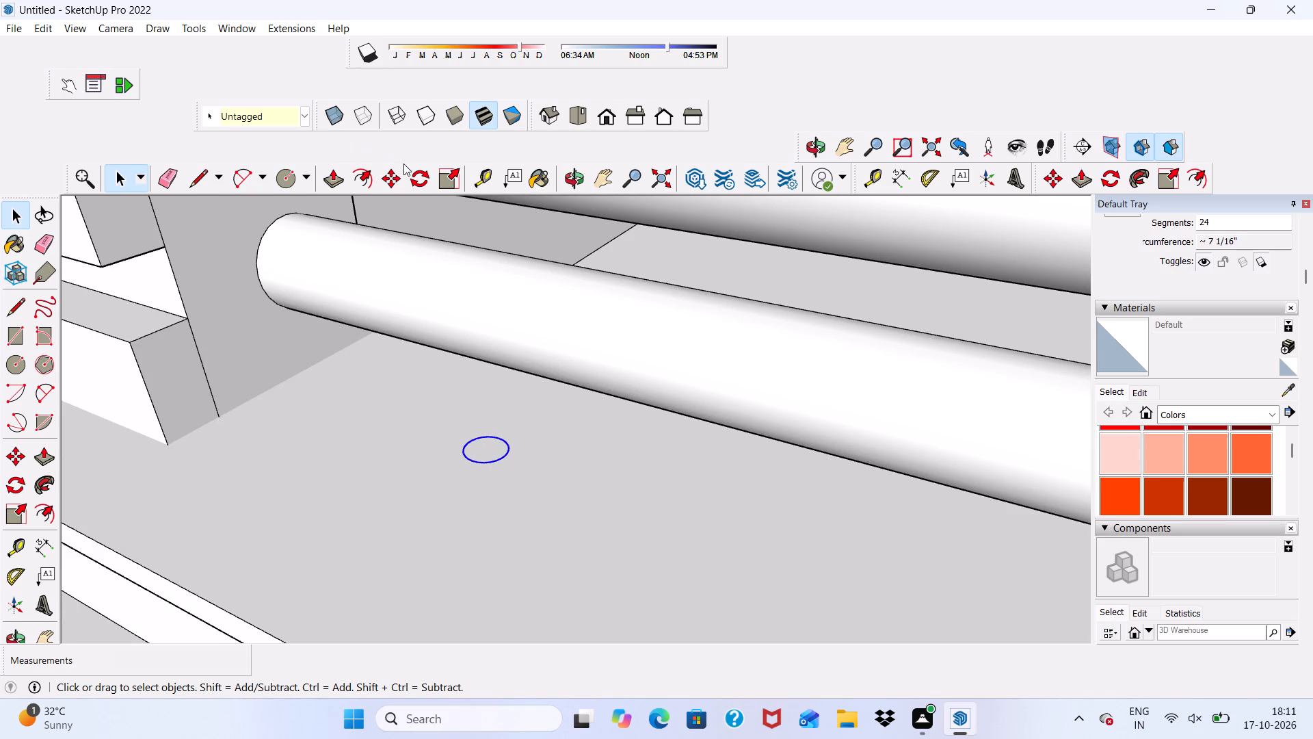
{"action": "left_click", "coordinate": [388, 173]}
{"action": "left_click", "coordinate": [485, 452]}
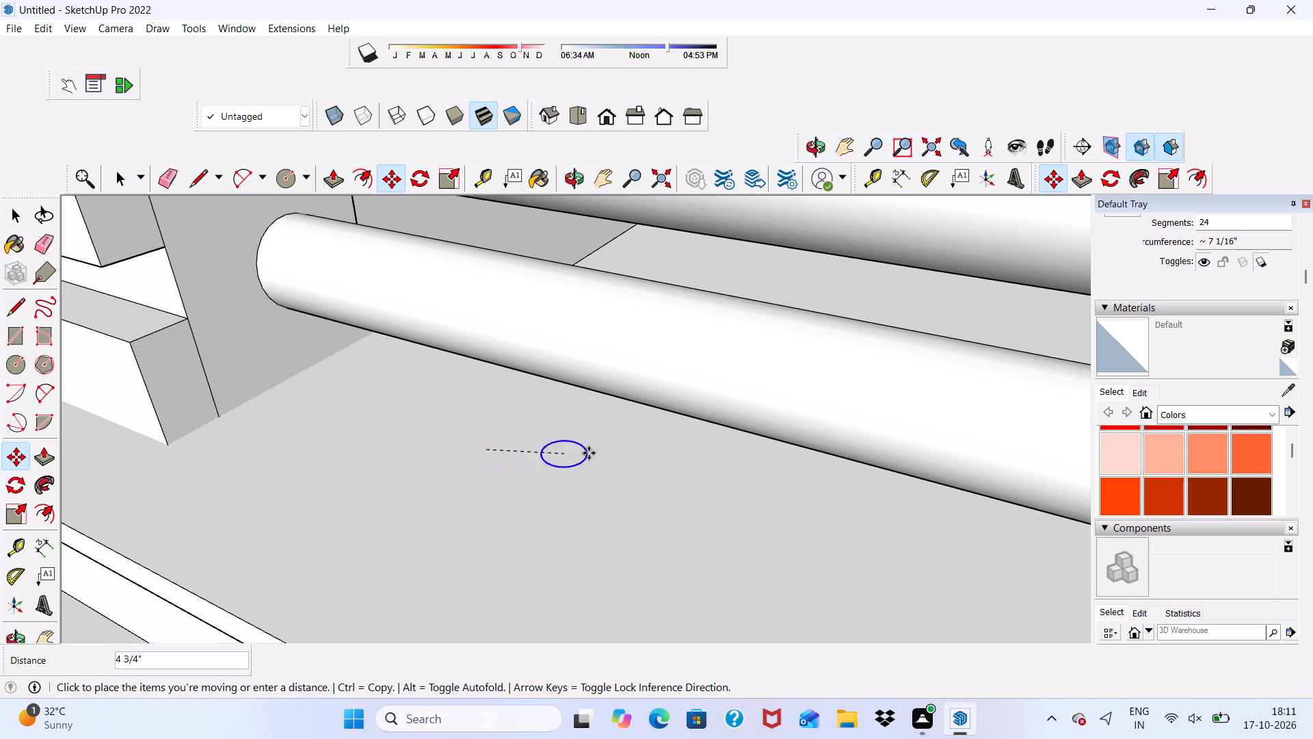
{"action": "scroll", "coordinate": [488, 456], "scroll_direction": "down", "scroll_amount": 13}
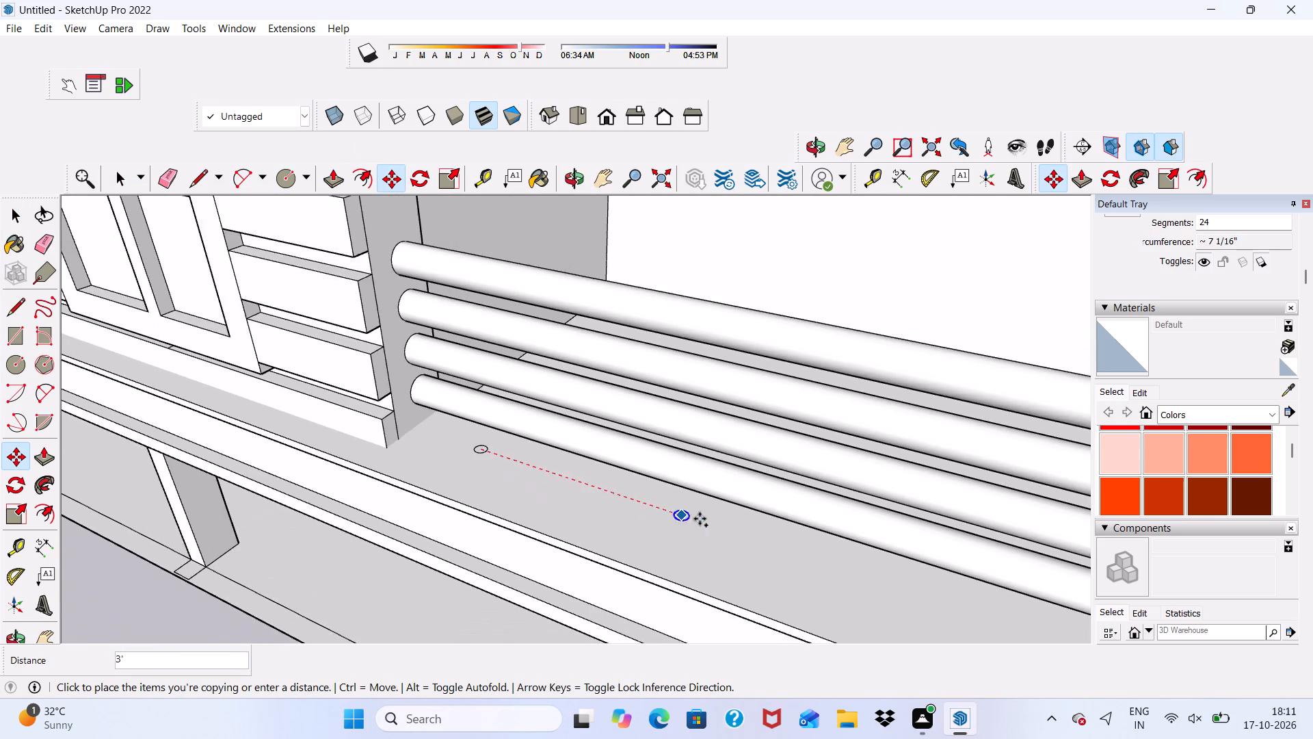
{"action": "scroll", "coordinate": [701, 519], "scroll_direction": "up", "scroll_amount": 4}
{"action": "left_click", "coordinate": [678, 509]}
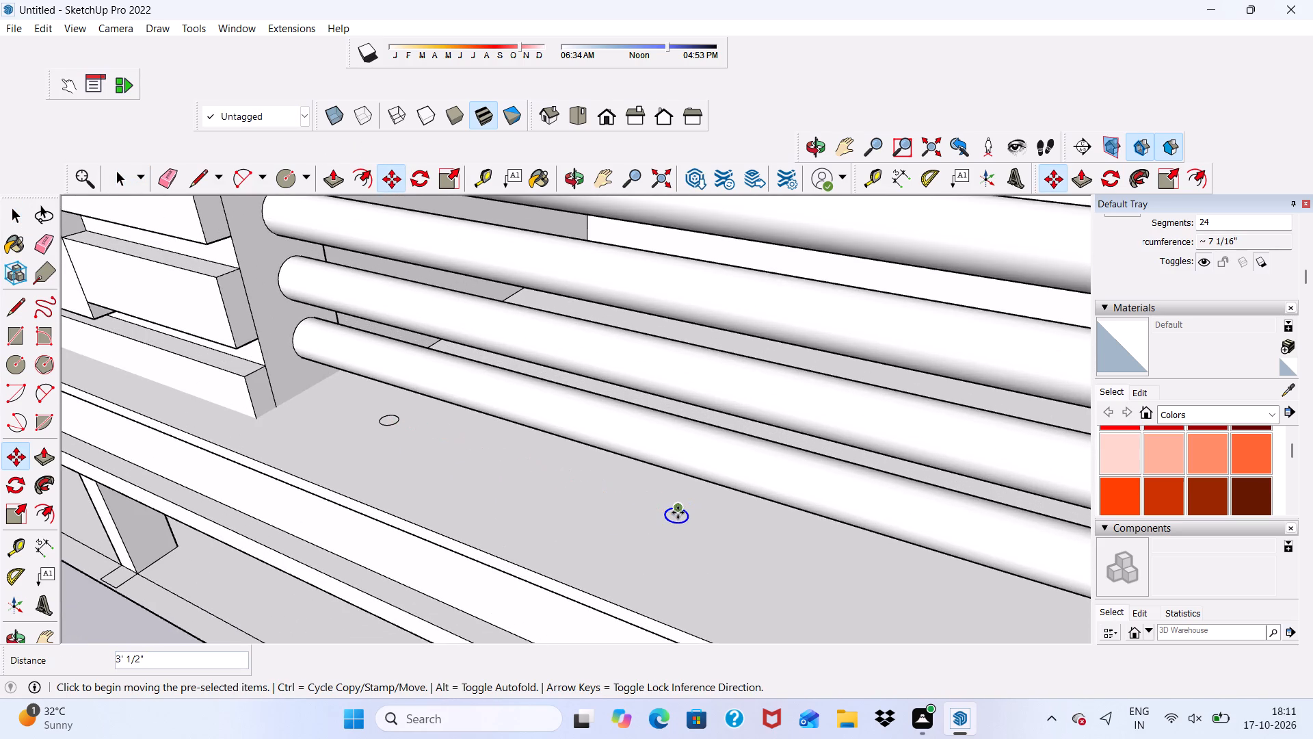
Copy the middle floor circle about 3' 3 3/8" farther along the rails, near the corner column.
{"action": "left_click", "coordinate": [678, 513]}
{"action": "scroll", "coordinate": [766, 541], "scroll_direction": "up", "scroll_amount": 1}
{"action": "scroll", "coordinate": [774, 534], "scroll_direction": "down", "scroll_amount": 5}
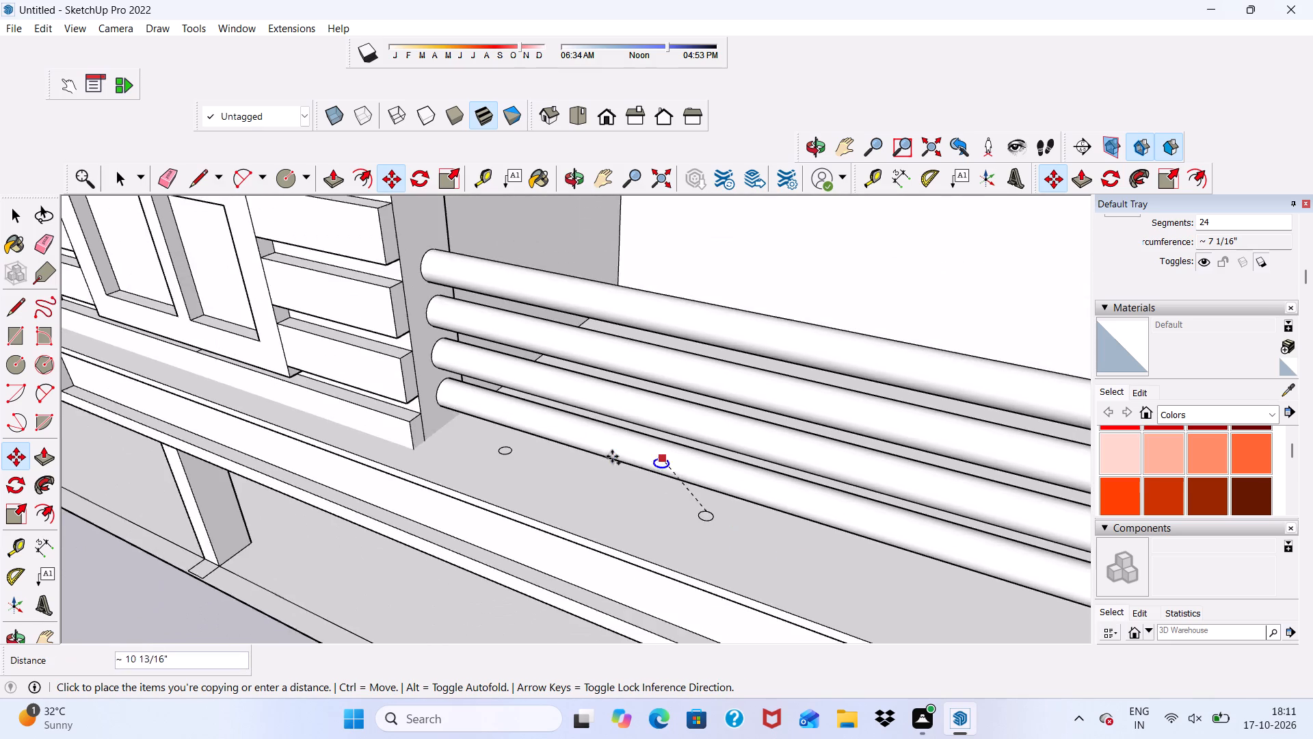
{"action": "scroll", "coordinate": [612, 456], "scroll_direction": "down", "scroll_amount": 5}
{"action": "scroll", "coordinate": [804, 559], "scroll_direction": "up", "scroll_amount": 4}
{"action": "scroll", "coordinate": [765, 513], "scroll_direction": "down", "scroll_amount": 6}
{"action": "scroll", "coordinate": [648, 436], "scroll_direction": "down", "scroll_amount": 3}
{"action": "scroll", "coordinate": [751, 521], "scroll_direction": "up", "scroll_amount": 4}
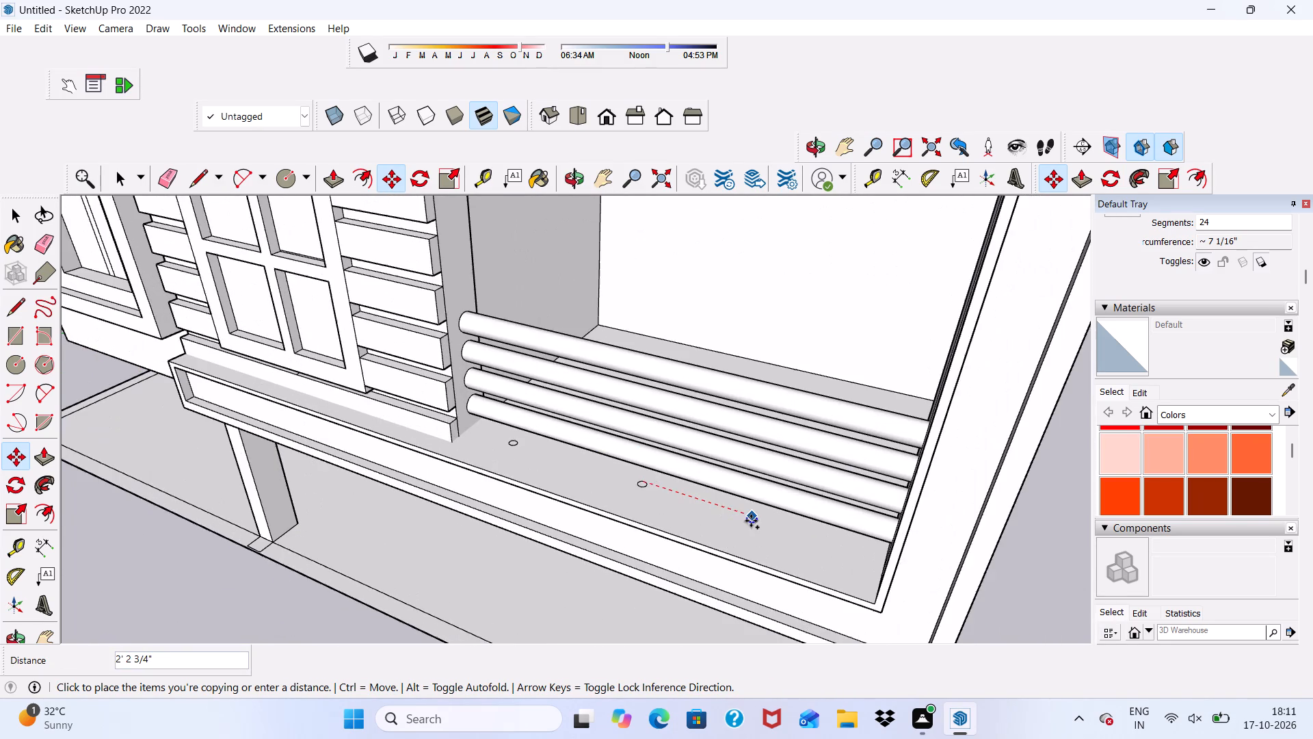
{"action": "middle_click_drag", "start_coordinate": [752, 521], "coordinate": [890, 536]}
{"action": "scroll", "coordinate": [858, 484], "scroll_direction": "up", "scroll_amount": 4}
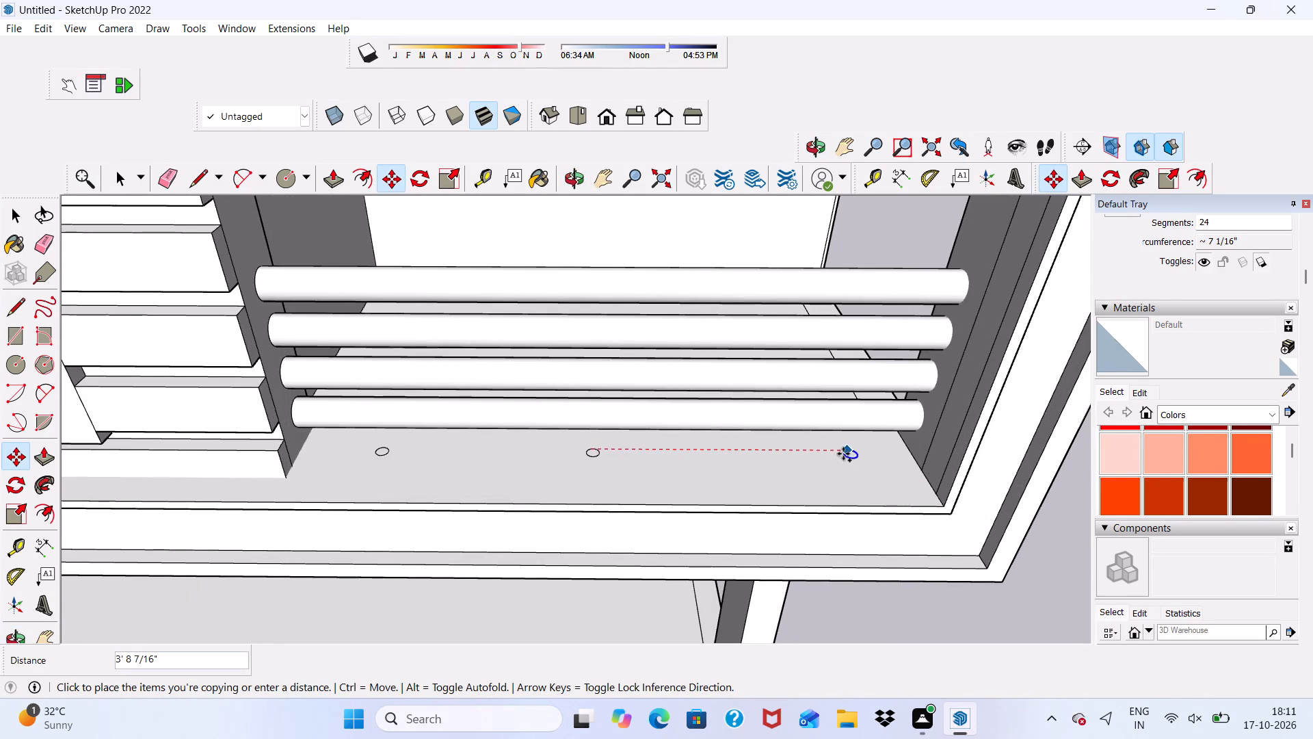
{"action": "left_click", "coordinate": [818, 451]}
Push/Pull the floor circle nearest the corner column up about 3' 1/2" to form a railing post.
{"action": "scroll", "coordinate": [790, 388], "scroll_direction": "up", "scroll_amount": 1}
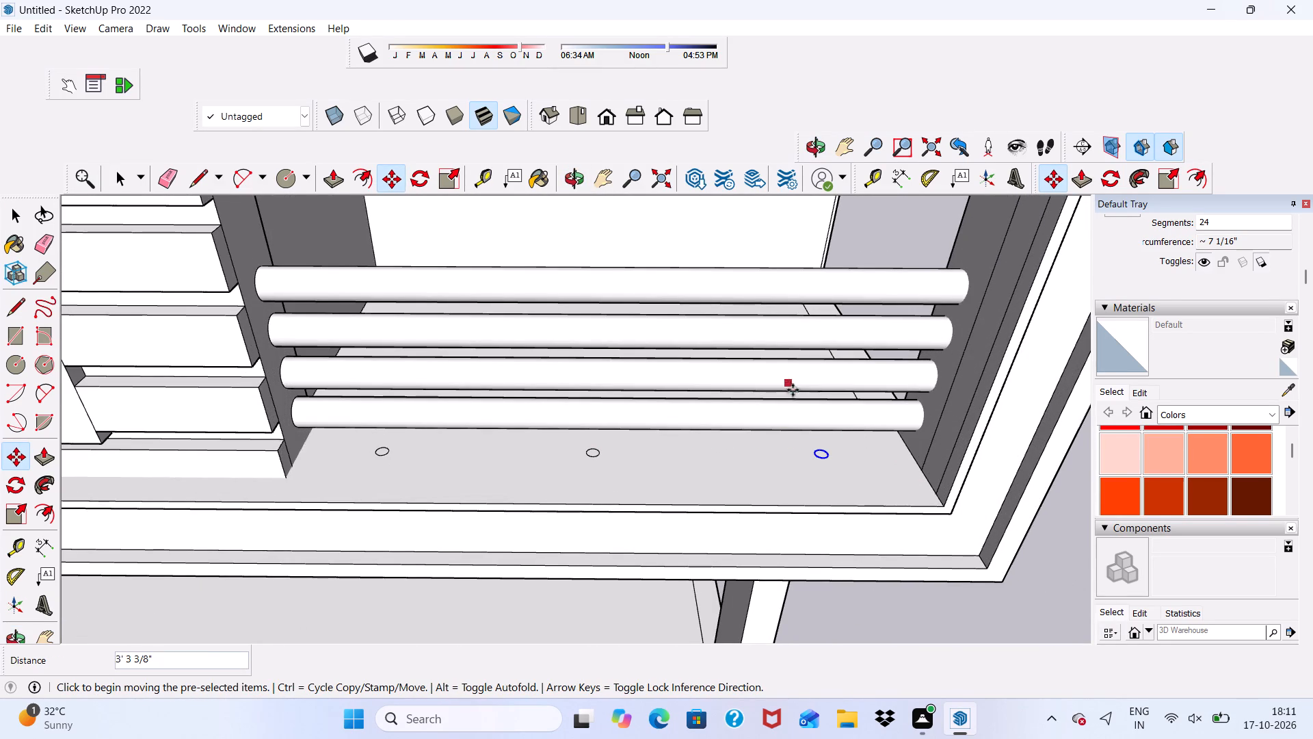
{"action": "scroll", "coordinate": [793, 390], "scroll_direction": "up", "scroll_amount": 7}
{"action": "scroll", "coordinate": [804, 480], "scroll_direction": "down", "scroll_amount": 3}
{"action": "middle_click_drag", "start_coordinate": [804, 484], "coordinate": [800, 502]}
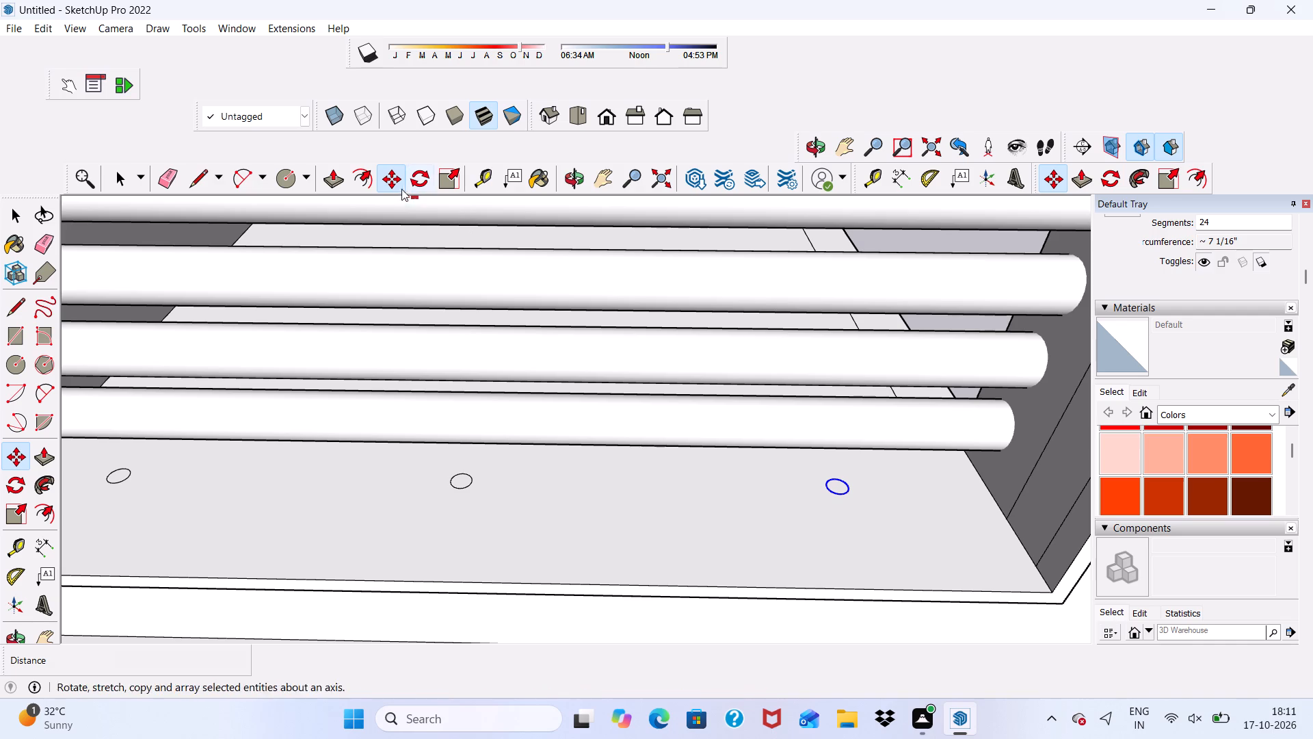
{"action": "left_click", "coordinate": [336, 170]}
{"action": "scroll", "coordinate": [879, 481], "scroll_direction": "up", "scroll_amount": 4}
{"action": "scroll", "coordinate": [818, 477], "scroll_direction": "up", "scroll_amount": 2}
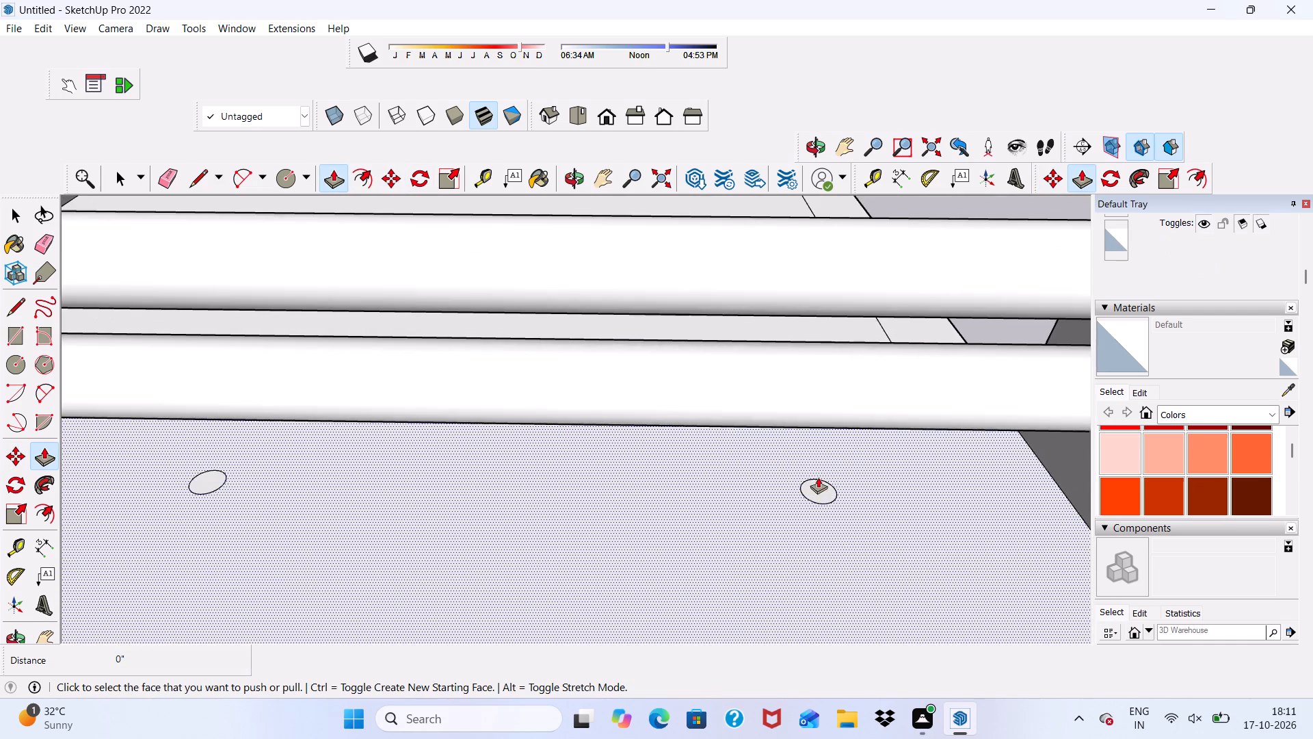
{"action": "left_click", "coordinate": [818, 493]}
{"action": "scroll", "coordinate": [796, 405], "scroll_direction": "down", "scroll_amount": 10}
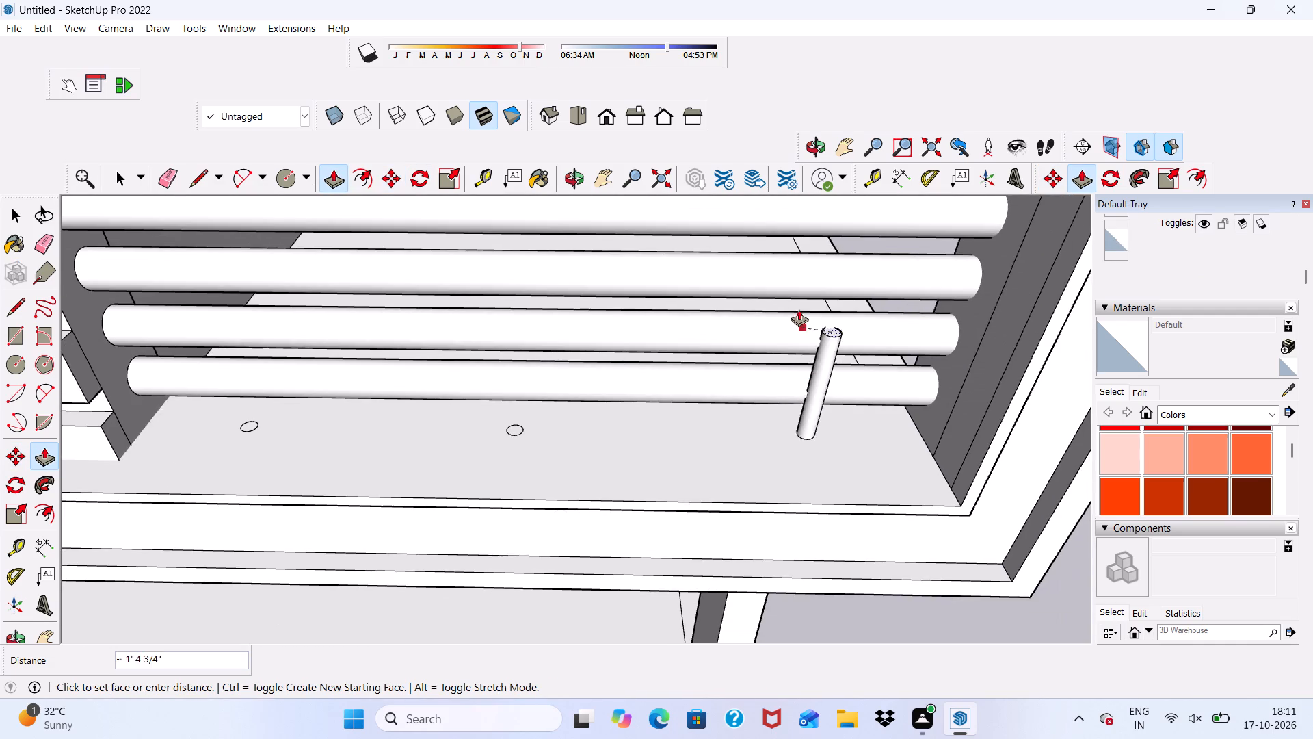
{"action": "scroll", "coordinate": [814, 239], "scroll_direction": "down", "scroll_amount": 8}
{"action": "scroll", "coordinate": [857, 224], "scroll_direction": "up", "scroll_amount": 4}
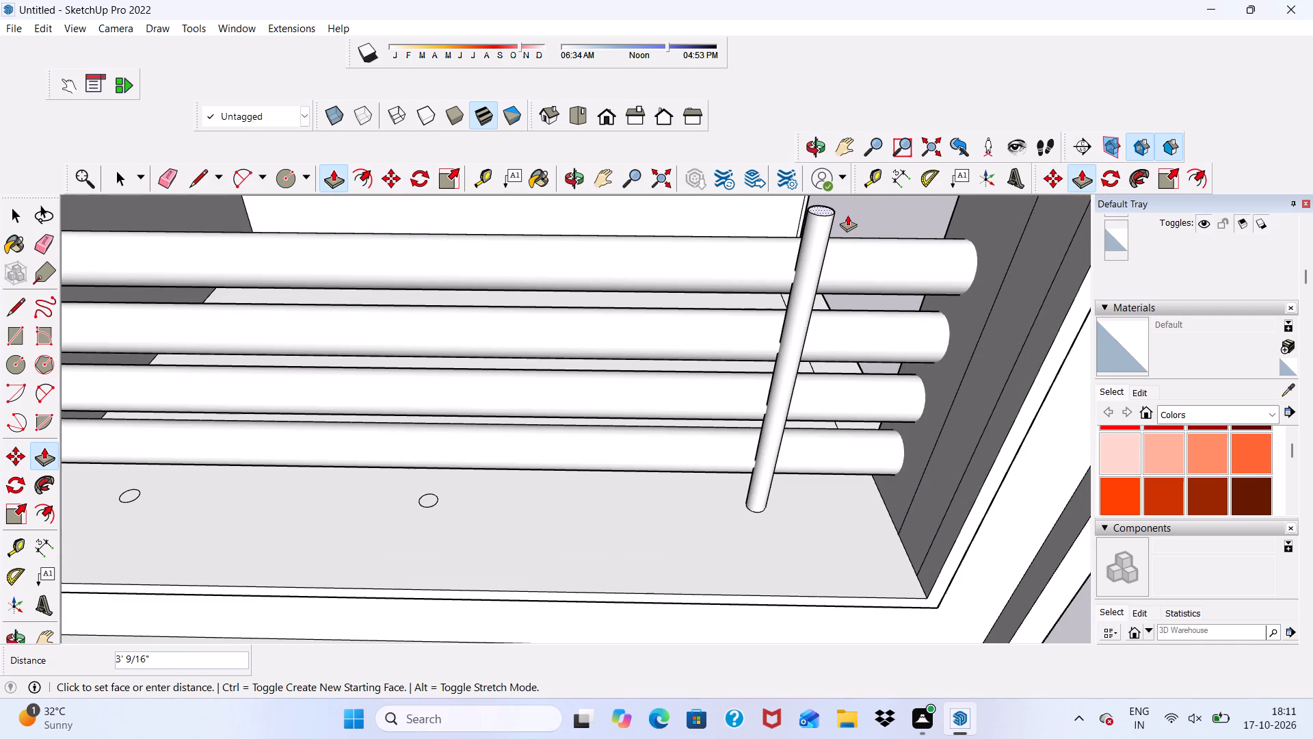
{"action": "left_click", "coordinate": [847, 215]}
Push/Pull the middle floor circle up 3' 1/2", level with the top of the corner-side post.
{"action": "scroll", "coordinate": [813, 259], "scroll_direction": "down", "scroll_amount": 2}
{"action": "middle_click_drag", "start_coordinate": [804, 283], "coordinate": [716, 274]}
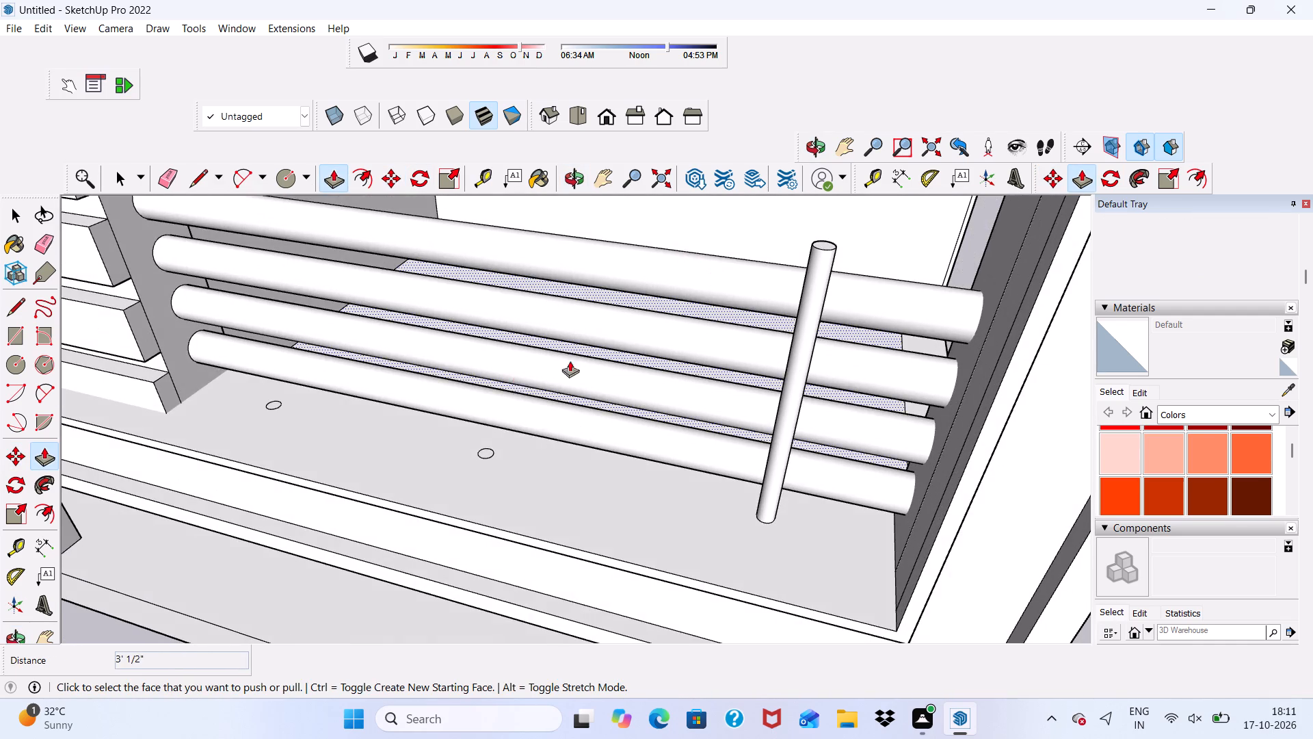
{"action": "scroll", "coordinate": [475, 465], "scroll_direction": "up", "scroll_amount": 4}
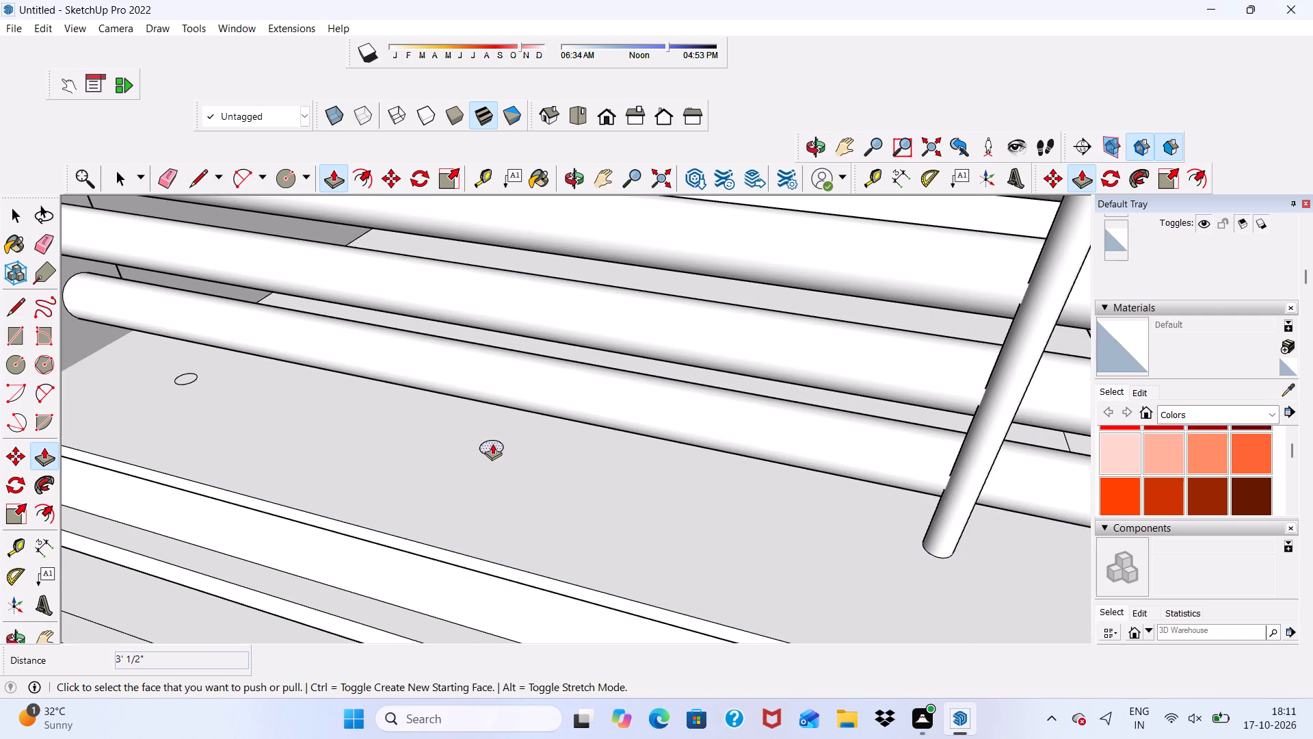
{"action": "left_click", "coordinate": [492, 443]}
{"action": "scroll", "coordinate": [550, 322], "scroll_direction": "down", "scroll_amount": 5}
{"action": "scroll", "coordinate": [743, 296], "scroll_direction": "down", "scroll_amount": 5}
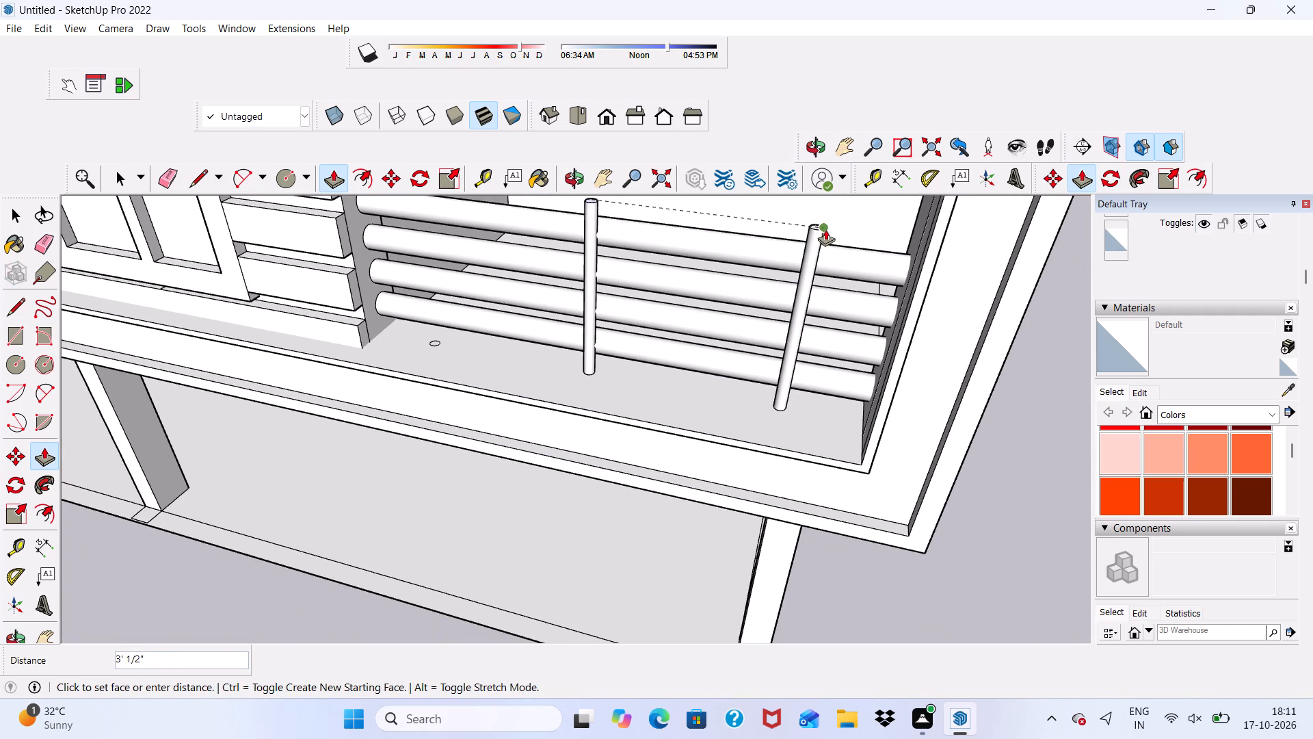
{"action": "left_click", "coordinate": [825, 229]}
Push/Pull the floor circle nearest the wall end up 3' 1/2", level with the top of the middle post.
{"action": "scroll", "coordinate": [607, 311], "scroll_direction": "up", "scroll_amount": 4}
{"action": "scroll", "coordinate": [416, 341], "scroll_direction": "up", "scroll_amount": 4}
{"action": "scroll", "coordinate": [361, 359], "scroll_direction": "up", "scroll_amount": 4}
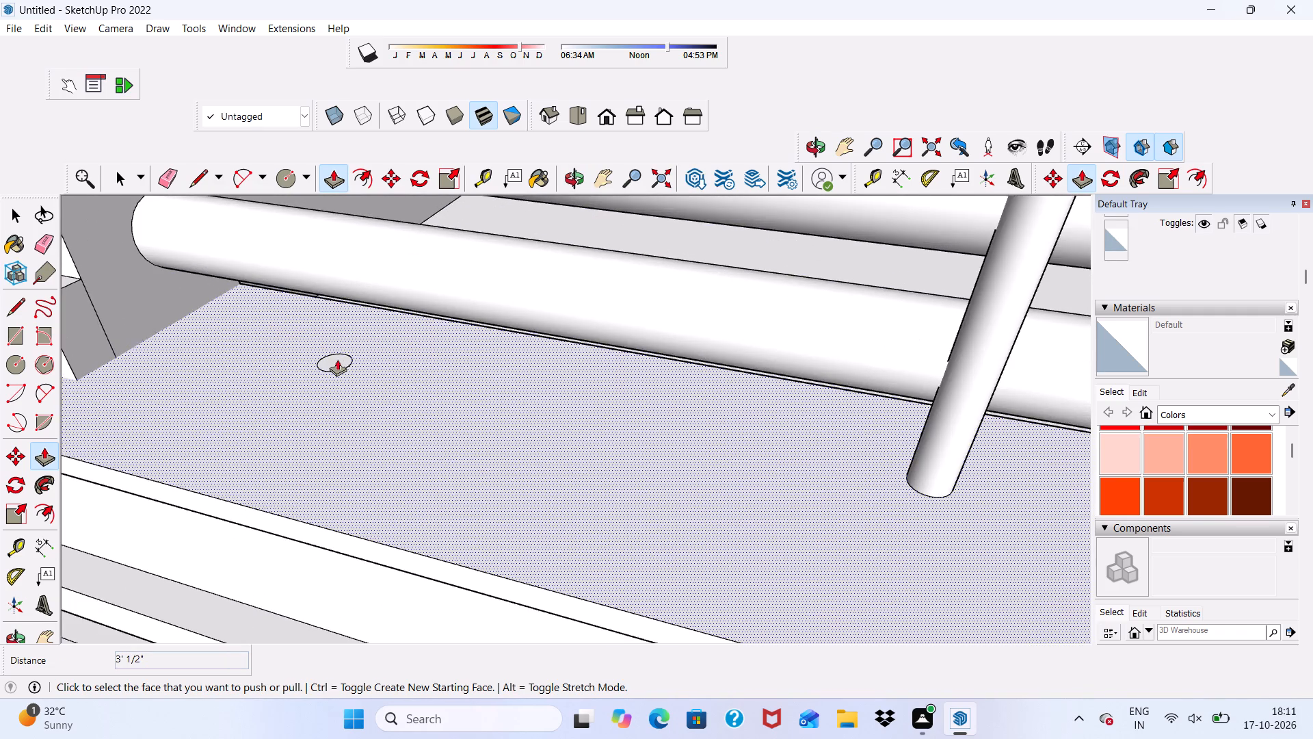
{"action": "scroll", "coordinate": [336, 359], "scroll_direction": "up", "scroll_amount": 1}
{"action": "left_click", "coordinate": [336, 359]}
{"action": "scroll", "coordinate": [362, 330], "scroll_direction": "down", "scroll_amount": 4}
{"action": "scroll", "coordinate": [576, 317], "scroll_direction": "down", "scroll_amount": 9}
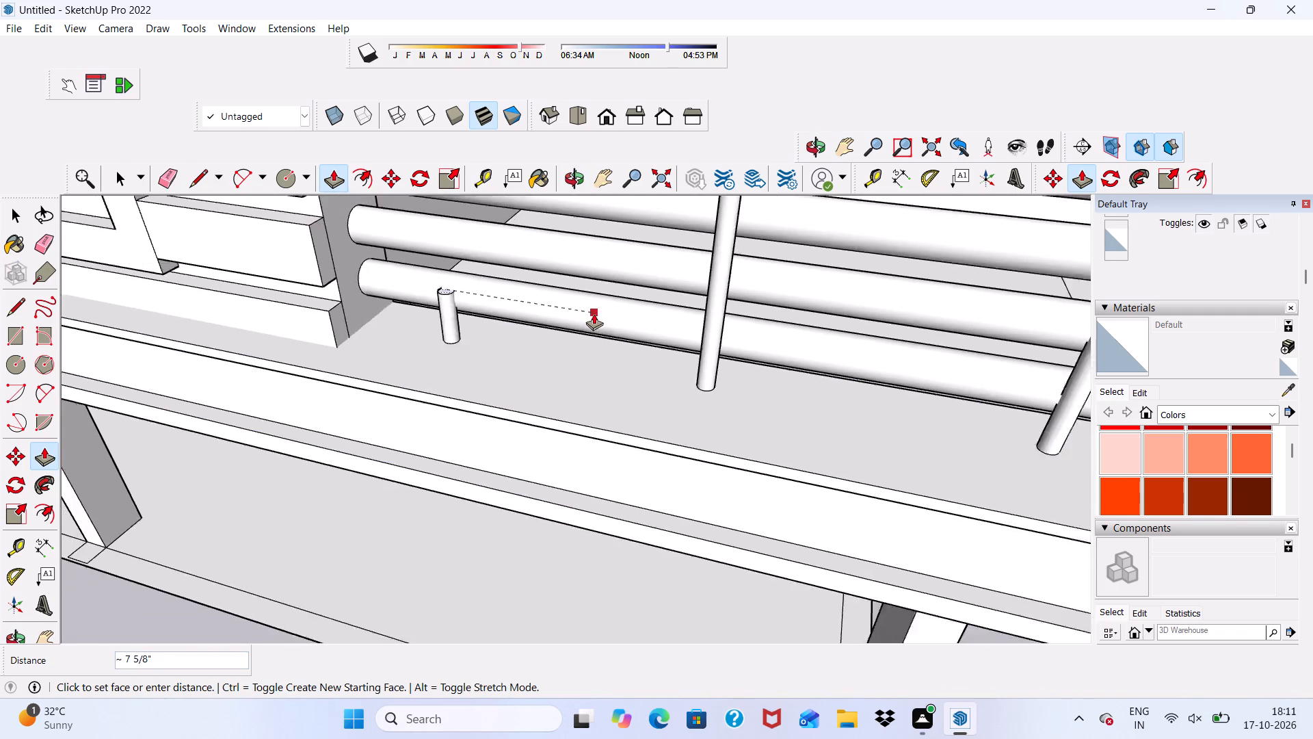
{"action": "scroll", "coordinate": [594, 313], "scroll_direction": "down", "scroll_amount": 7}
{"action": "scroll", "coordinate": [636, 226], "scroll_direction": "up", "scroll_amount": 4}
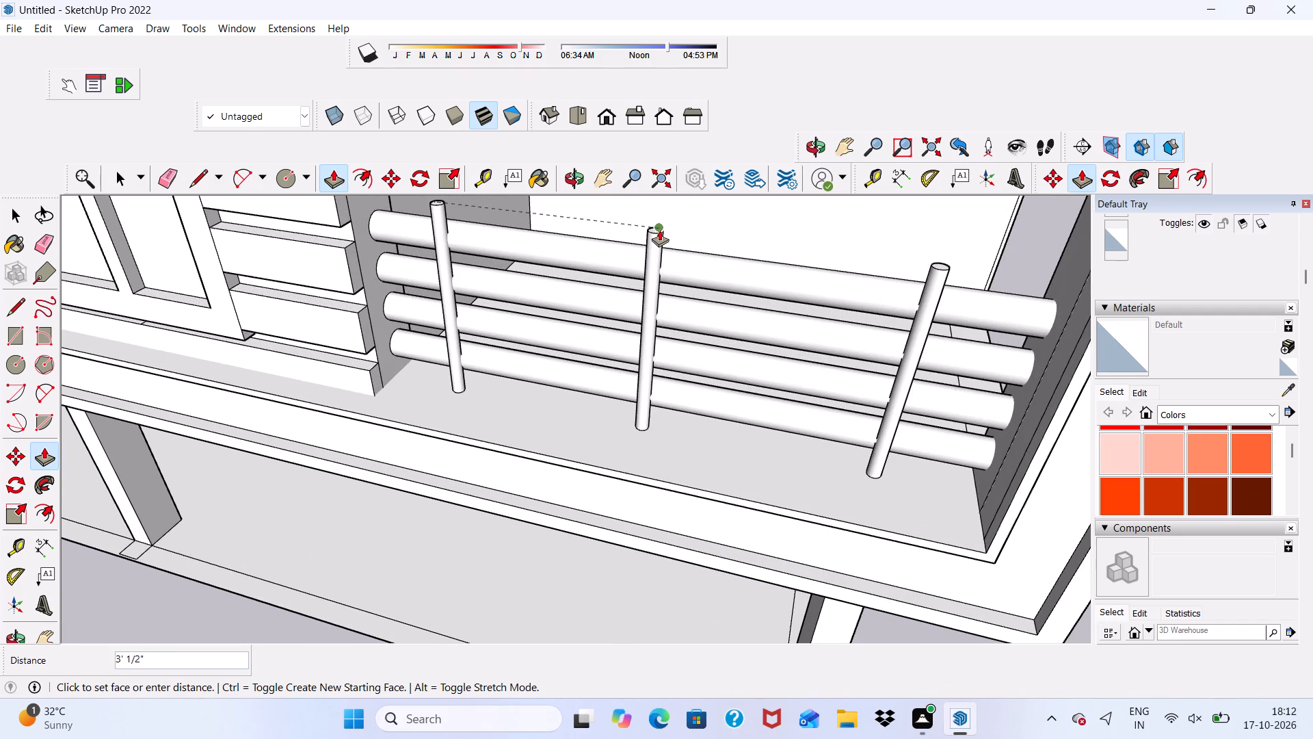
{"action": "scroll", "coordinate": [657, 243], "scroll_direction": "up", "scroll_amount": 1}
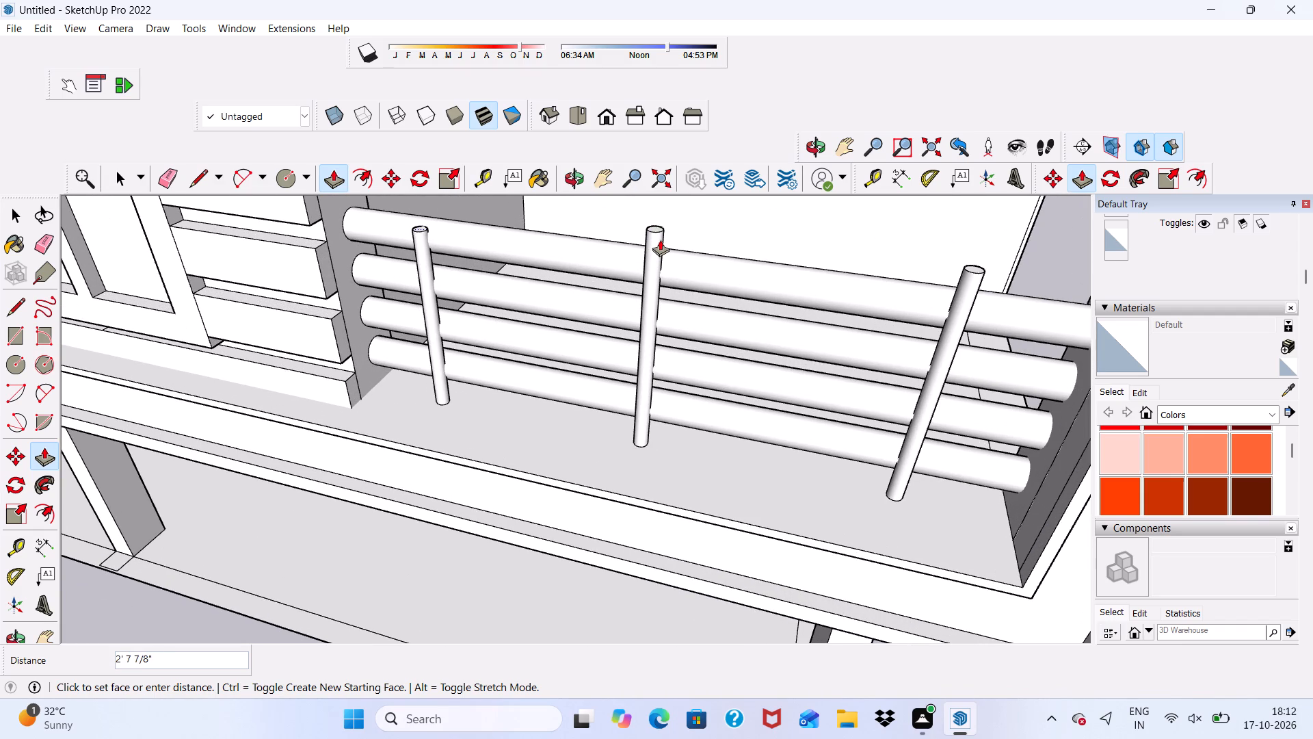
{"action": "left_click", "coordinate": [661, 233]}
Examine the front balcony's railing and its three slim posts from outside and from the balcony's open side.
{"action": "scroll", "coordinate": [641, 279], "scroll_direction": "down", "scroll_amount": 3}
{"action": "middle_click_drag", "start_coordinate": [628, 304], "coordinate": [680, 230]}
{"action": "scroll", "coordinate": [680, 230], "scroll_direction": "up", "scroll_amount": 1}
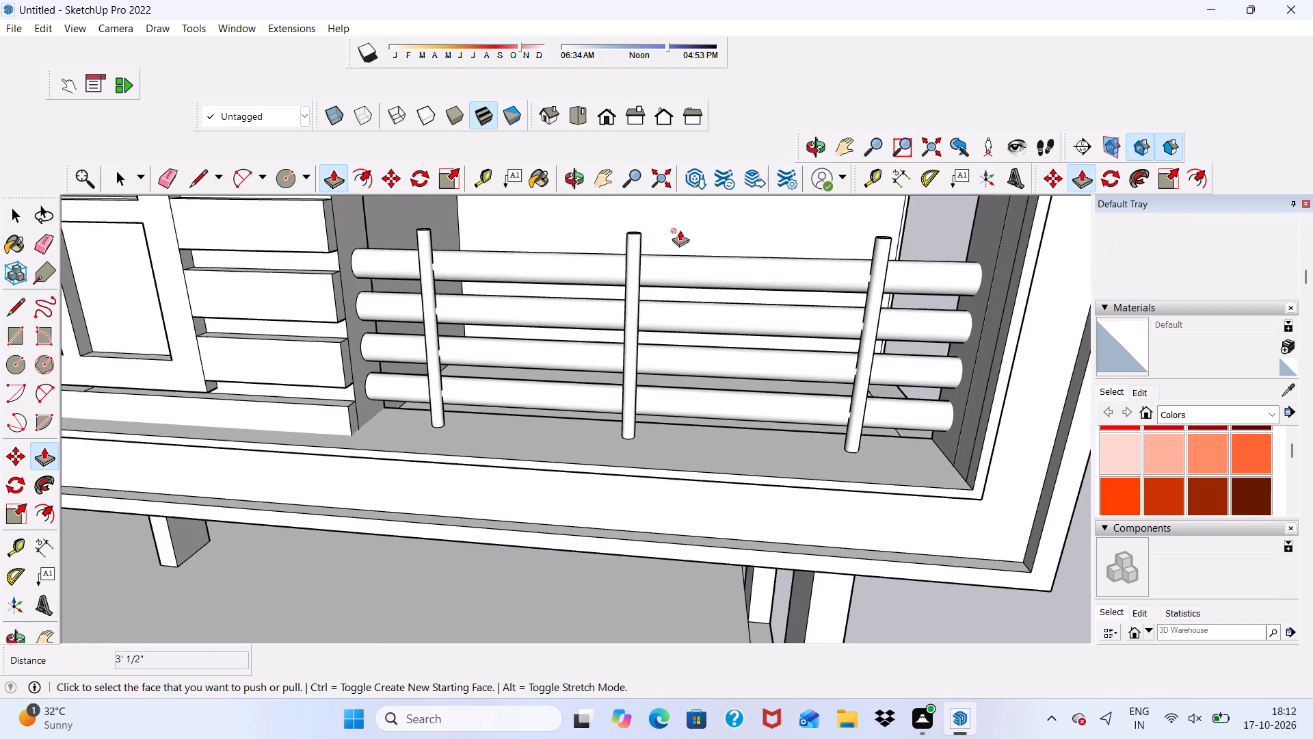
{"action": "scroll", "coordinate": [678, 235], "scroll_direction": "down", "scroll_amount": 6}
{"action": "key", "text": "space"}
{"action": "scroll", "coordinate": [738, 333], "scroll_direction": "down", "scroll_amount": 1}
{"action": "middle_click_drag", "start_coordinate": [738, 333], "coordinate": [505, 278]}
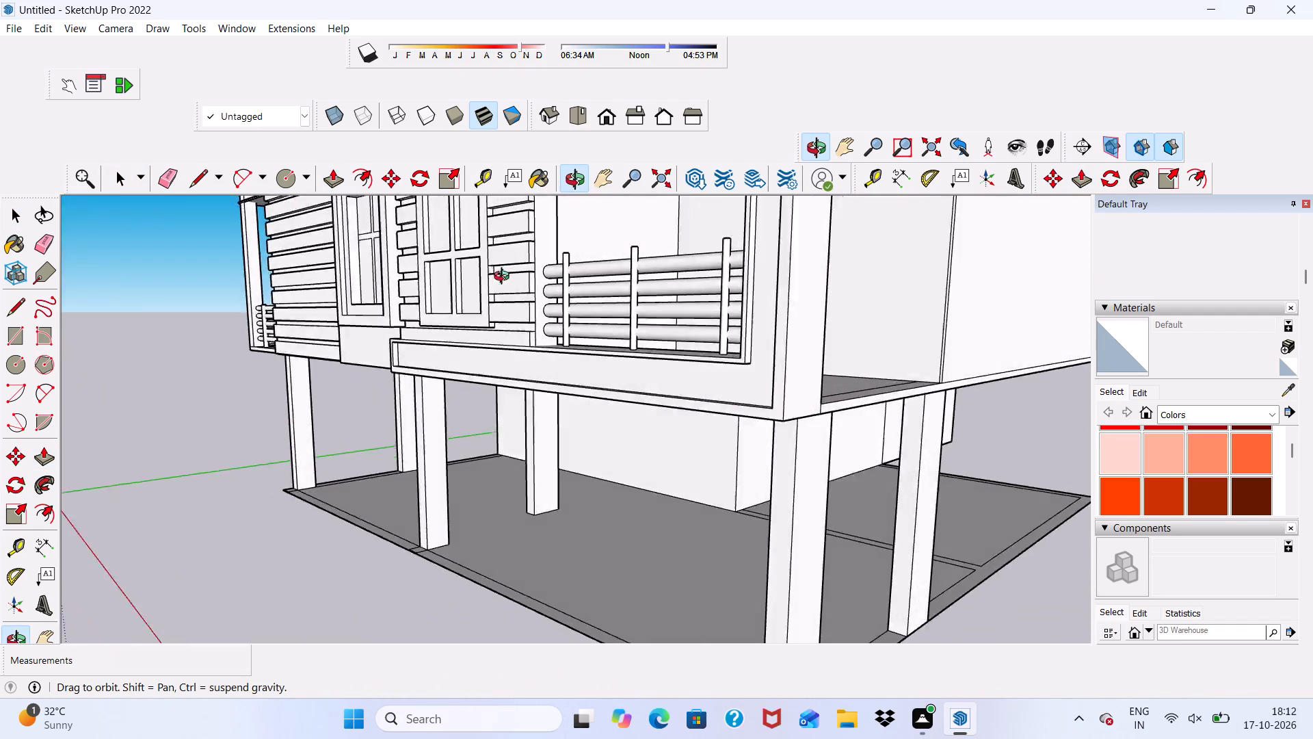
{"action": "middle_click_drag", "start_coordinate": [505, 278], "coordinate": [185, 324]}
{"action": "scroll", "coordinate": [611, 306], "scroll_direction": "up", "scroll_amount": 4}
{"action": "scroll", "coordinate": [594, 299], "scroll_direction": "down", "scroll_amount": 3}
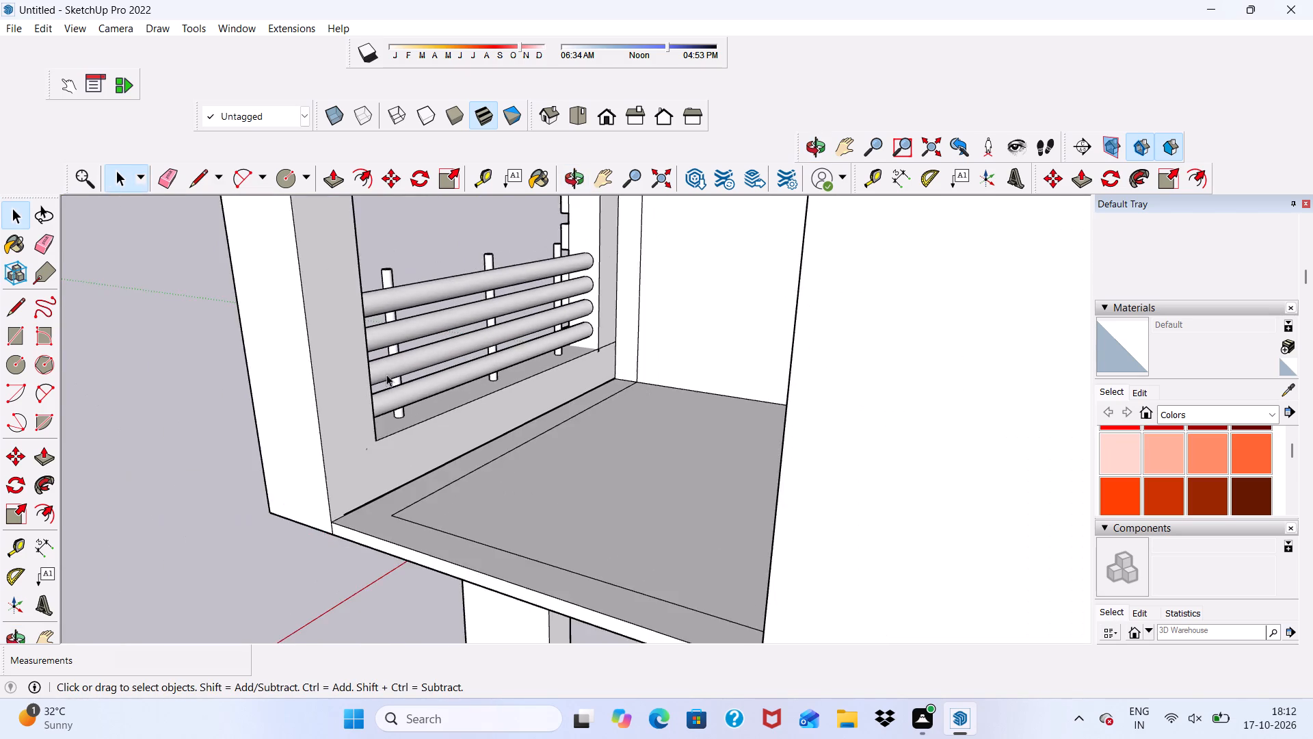
{"action": "middle_click_drag", "start_coordinate": [386, 374], "coordinate": [945, 280]}
{"action": "scroll", "coordinate": [945, 280], "scroll_direction": "up", "scroll_amount": 4}
{"action": "scroll", "coordinate": [942, 278], "scroll_direction": "down", "scroll_amount": 6}
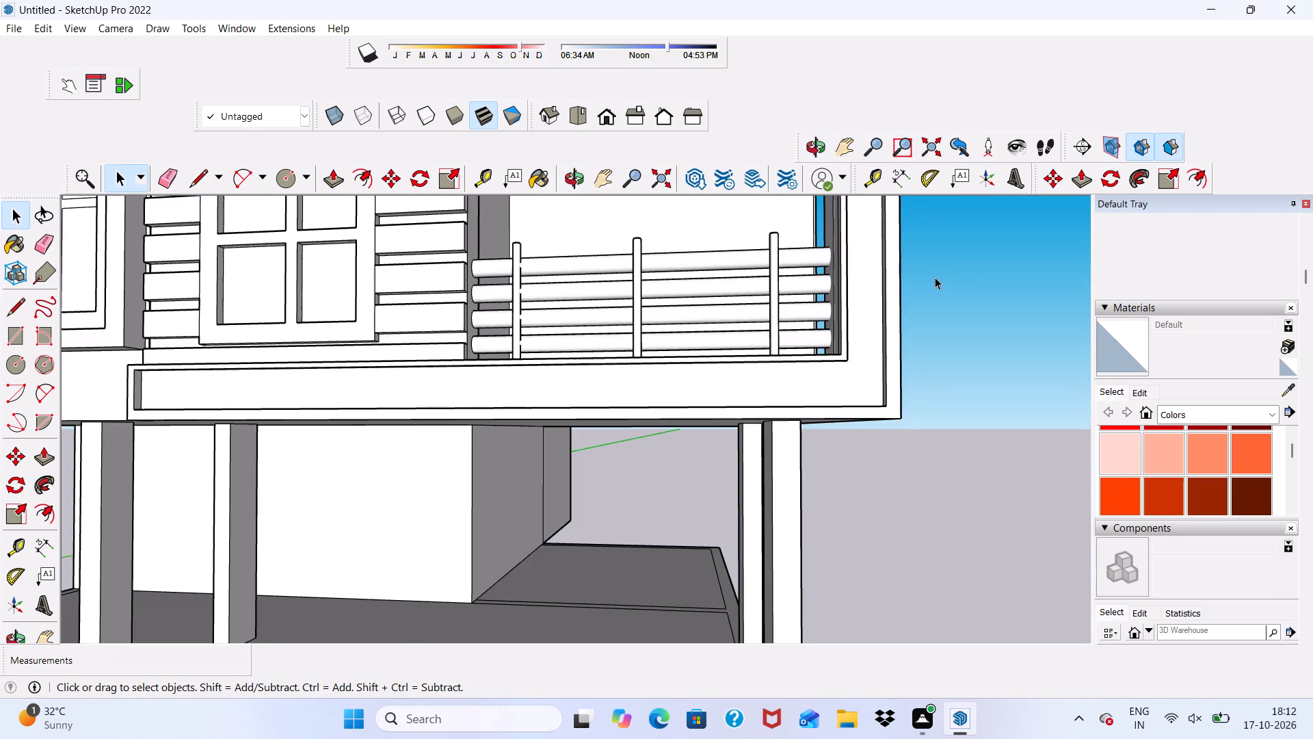
{"action": "scroll", "coordinate": [933, 276], "scroll_direction": "down", "scroll_amount": 3}
Draw a circle of about 1 7/8" radius low on the corner column's inner face, beside the balcony's open side edge.
{"action": "middle_click_drag", "start_coordinate": [936, 282], "coordinate": [731, 415]}
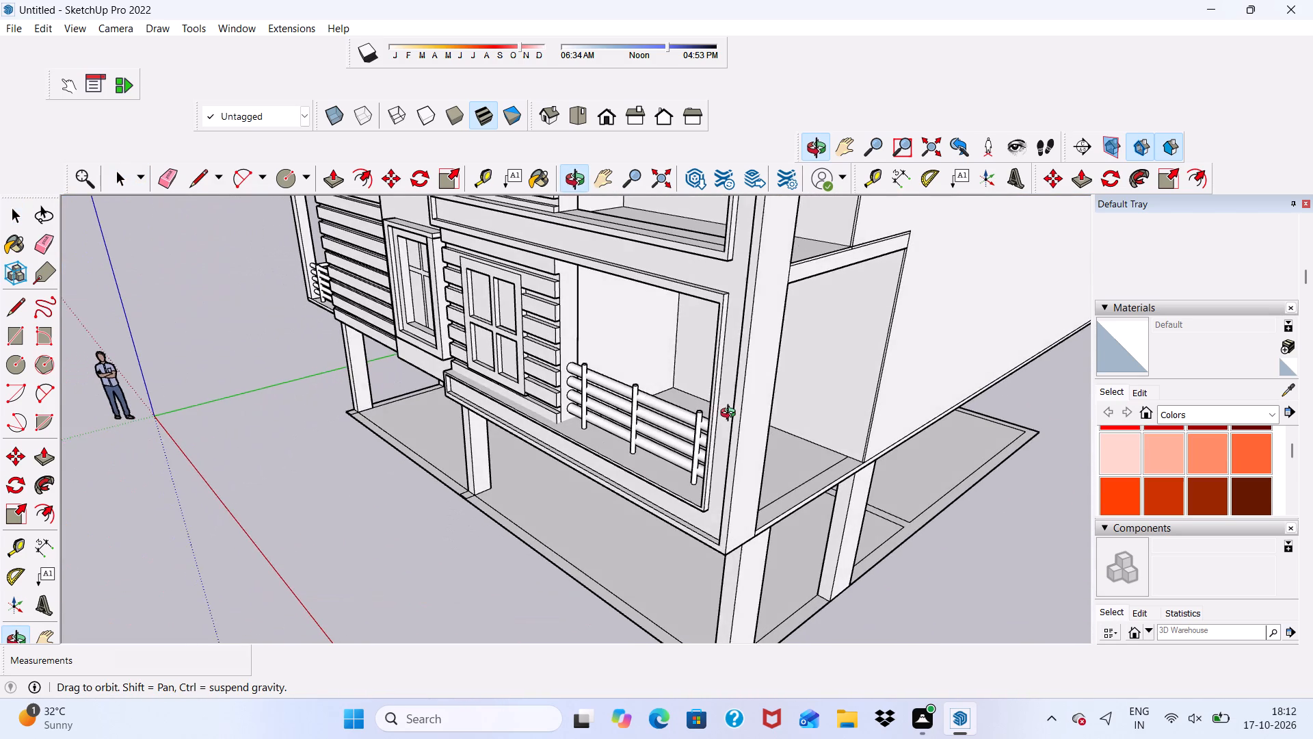
{"action": "middle_click_drag", "start_coordinate": [731, 415], "coordinate": [411, 415]}
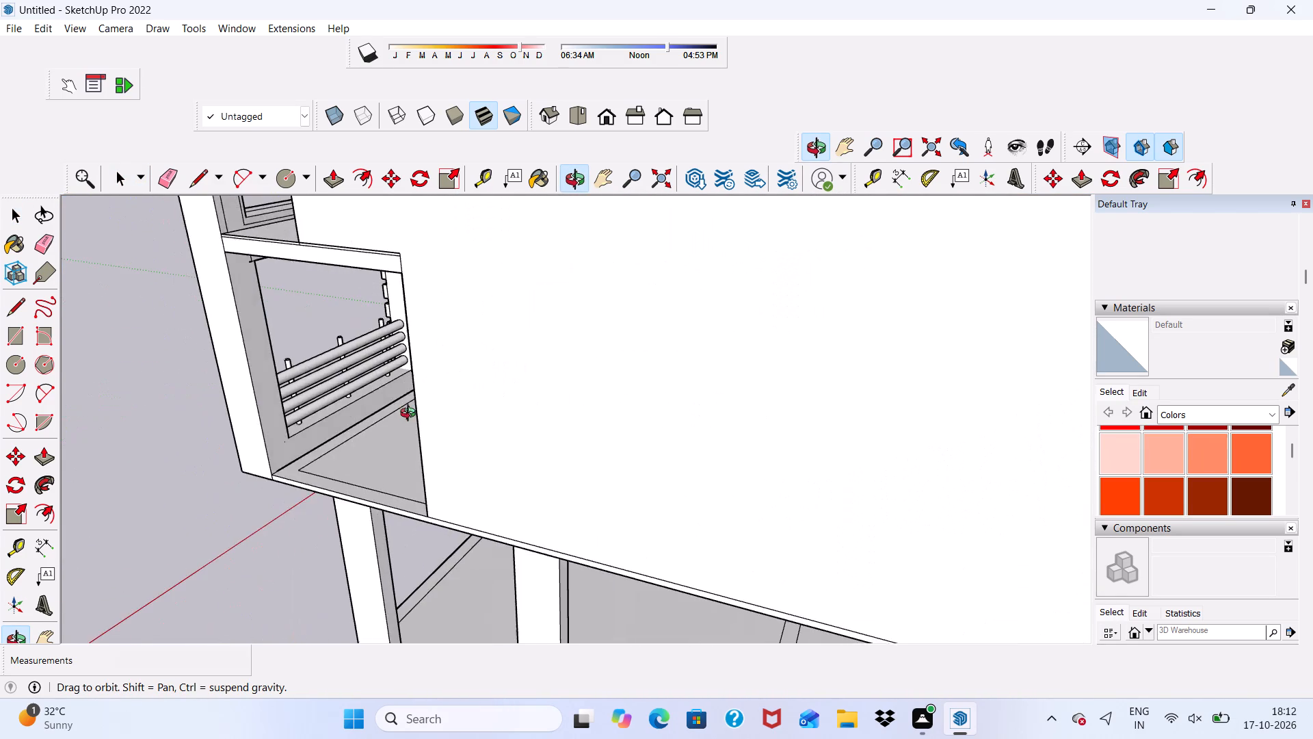
{"action": "middle_click_drag", "start_coordinate": [411, 415], "coordinate": [408, 385]}
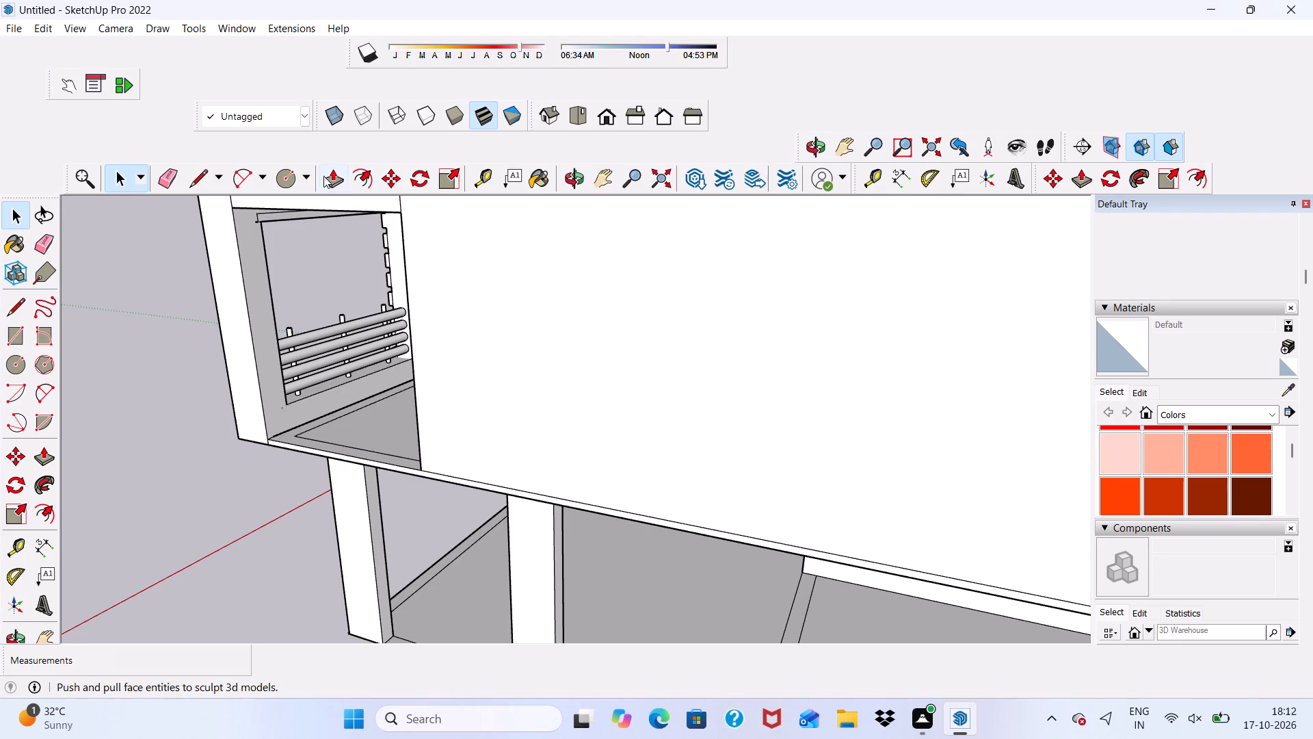
{"action": "scroll", "coordinate": [303, 183], "scroll_direction": "up", "scroll_amount": 1}
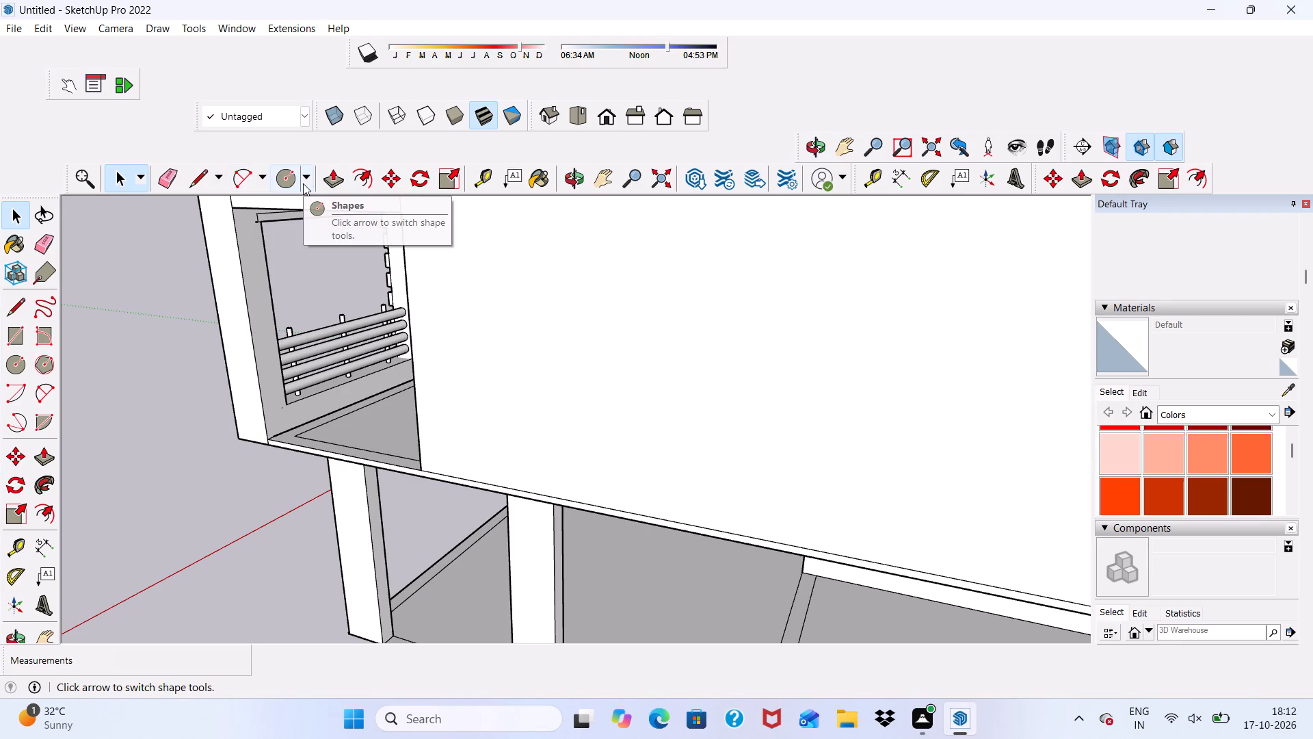
{"action": "left_click", "coordinate": [280, 184]}
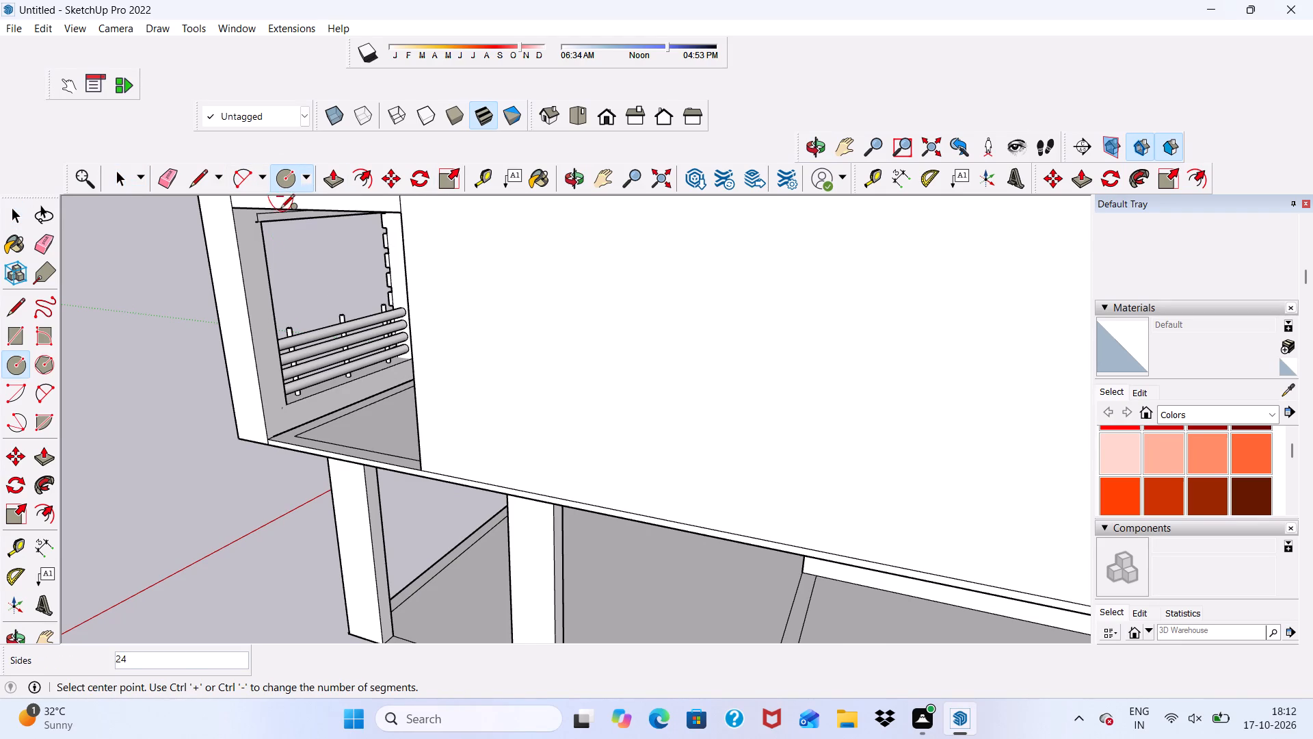
{"action": "scroll", "coordinate": [303, 274], "scroll_direction": "down", "scroll_amount": 4}
{"action": "scroll", "coordinate": [316, 315], "scroll_direction": "up", "scroll_amount": 4}
{"action": "scroll", "coordinate": [283, 423], "scroll_direction": "up", "scroll_amount": 7}
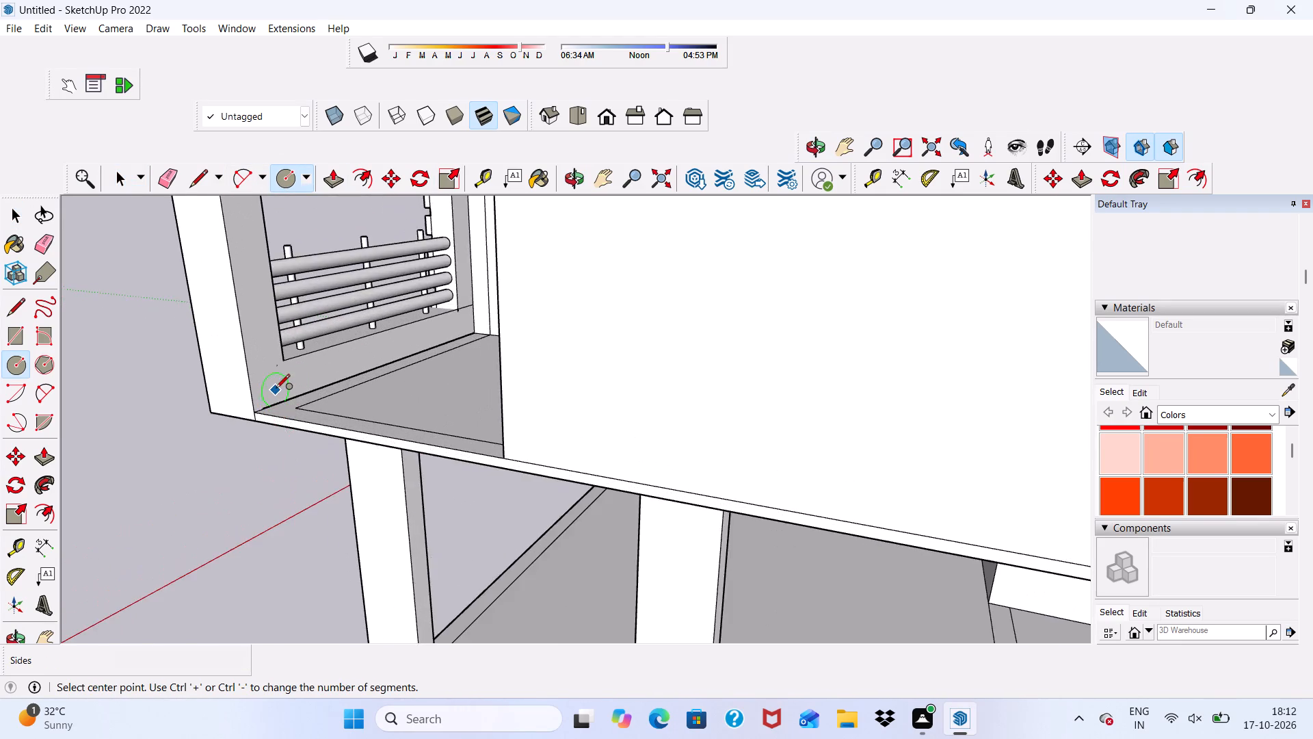
{"action": "scroll", "coordinate": [276, 389], "scroll_direction": "up", "scroll_amount": 10}
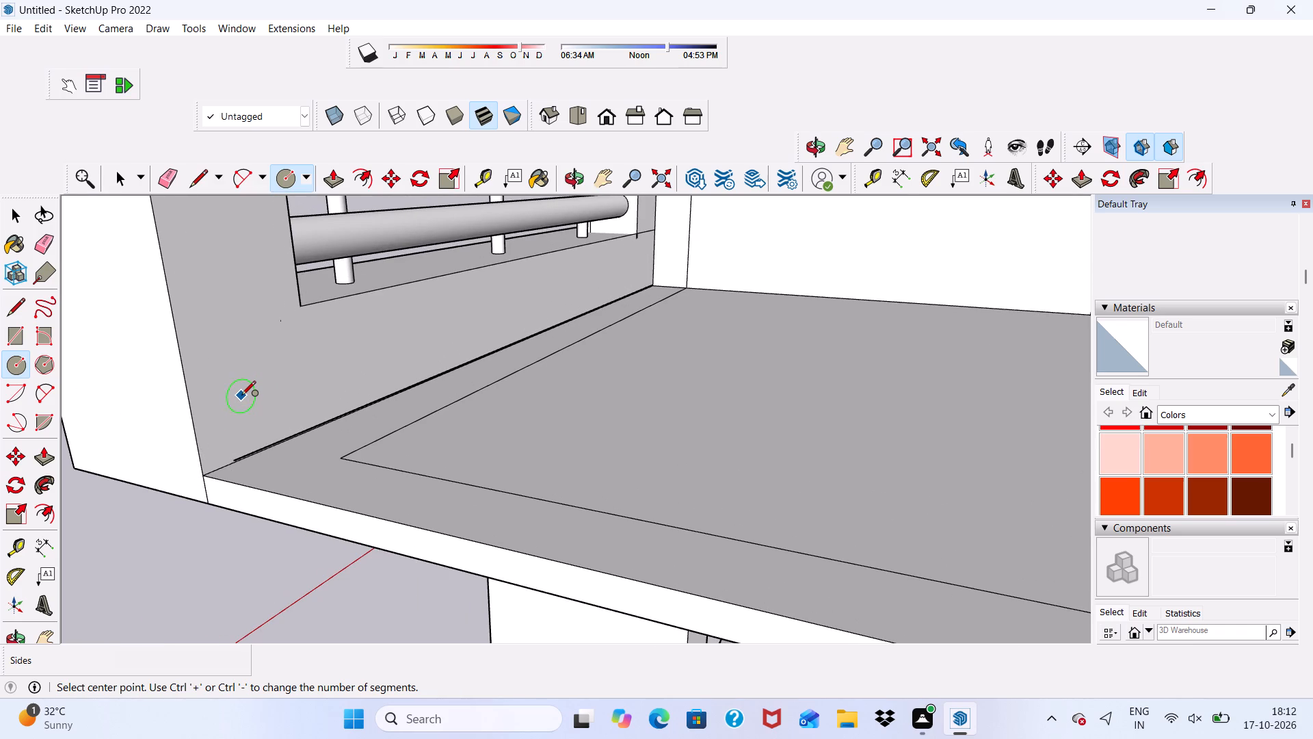
{"action": "left_click", "coordinate": [241, 396]}
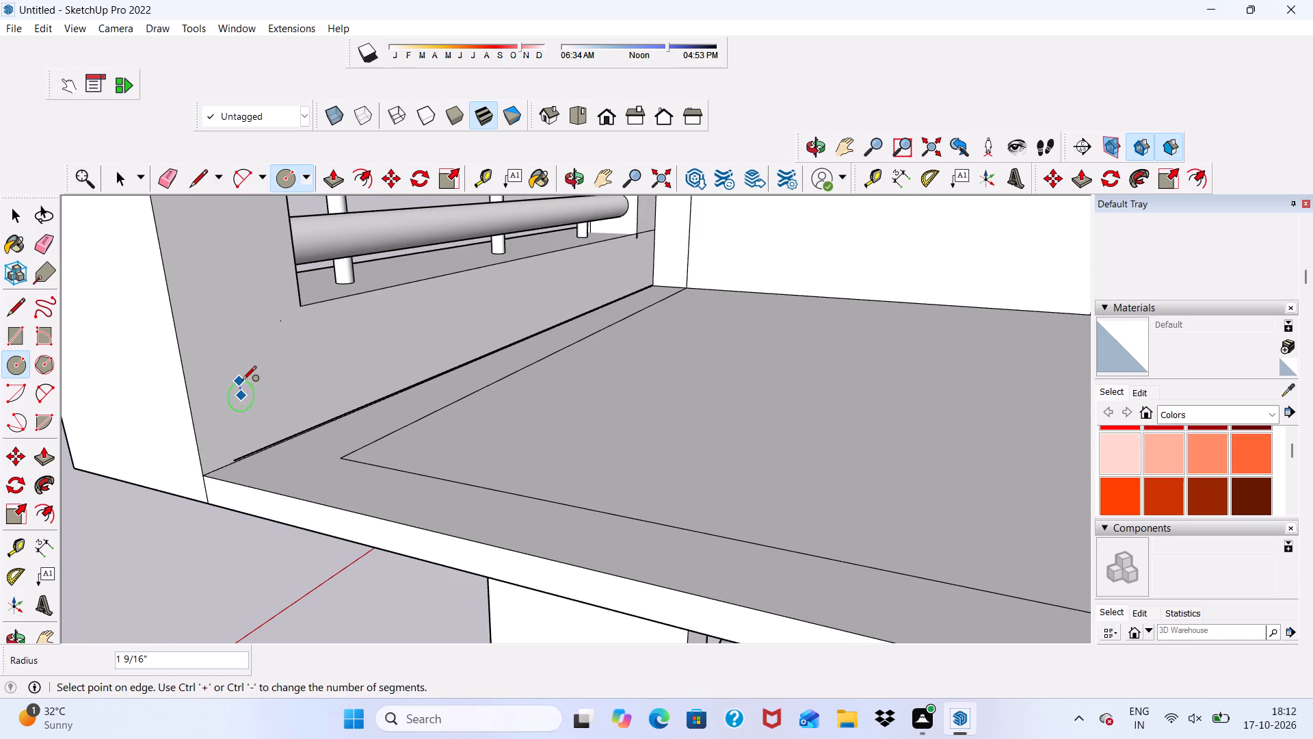
{"action": "left_click", "coordinate": [242, 378]}
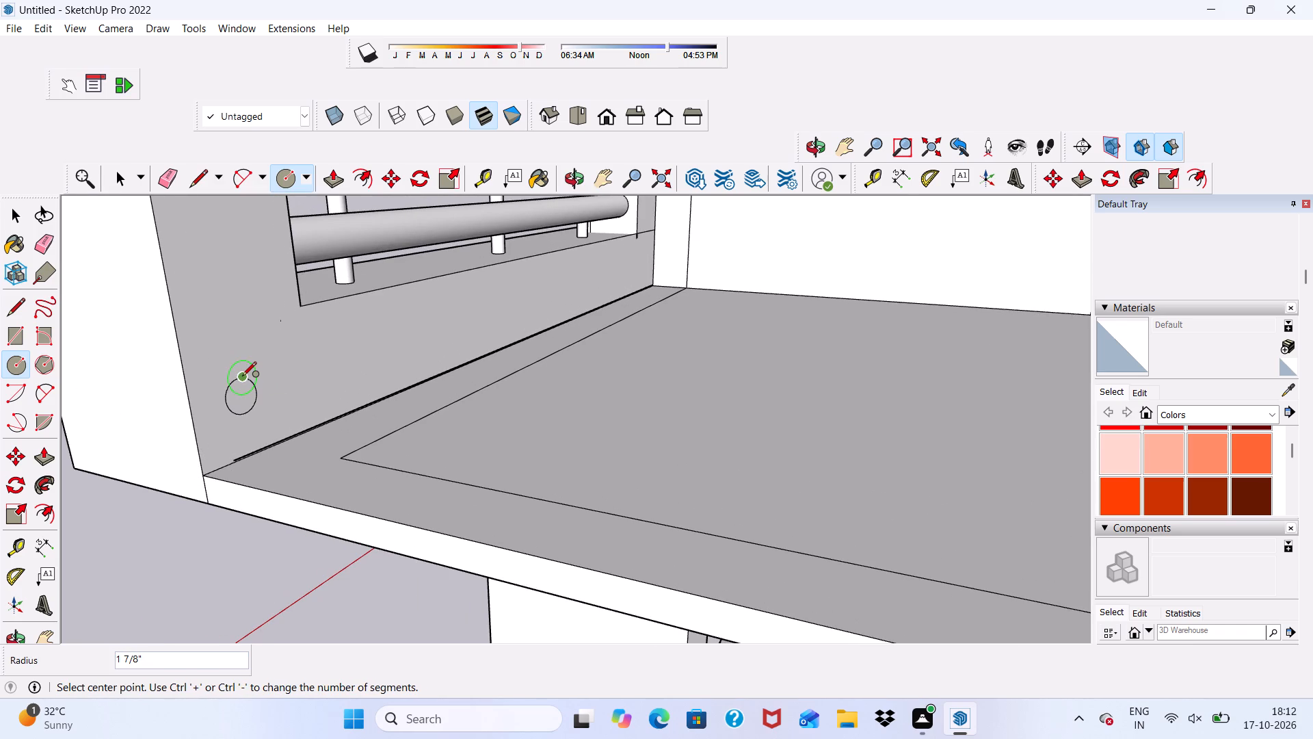
Copy the column circle upward about 6 7/16" and array it as *4 for the remaining side rails.
{"action": "key", "text": "space"}
{"action": "left_click", "coordinate": [246, 403]}
{"action": "left_click", "coordinate": [246, 403]}
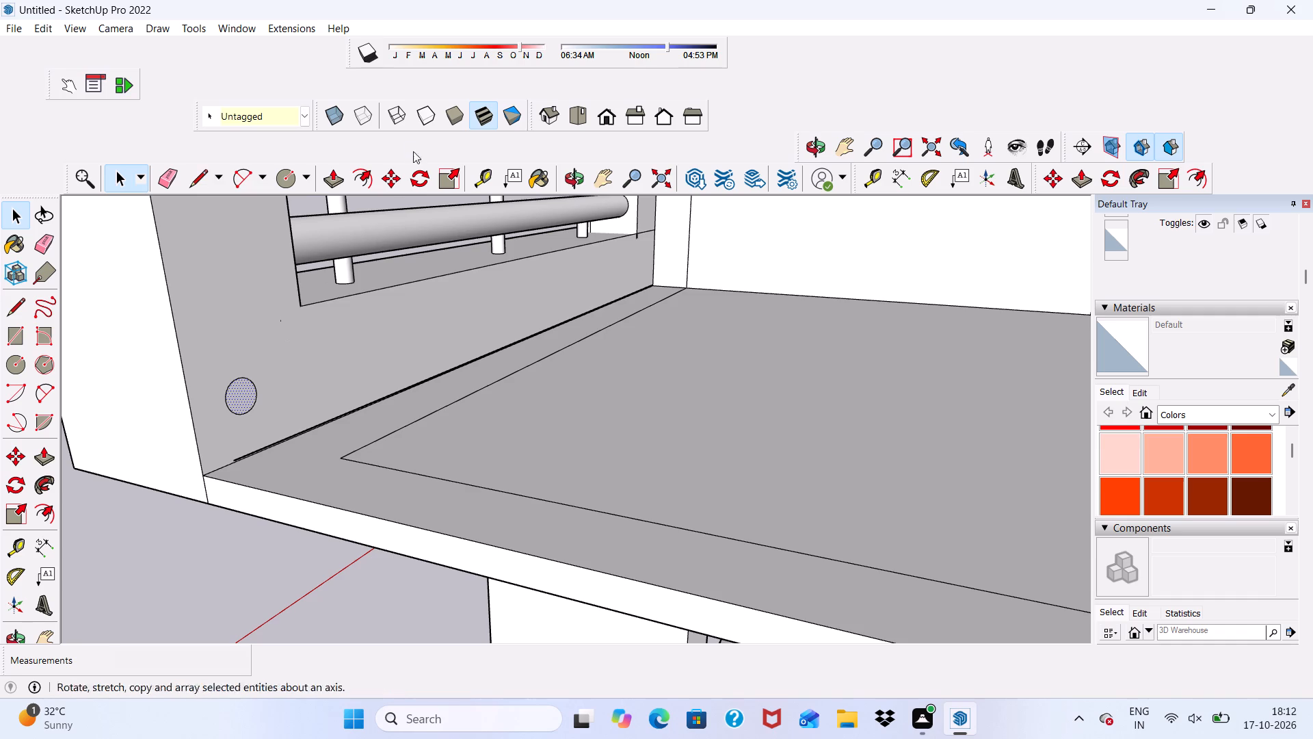
{"action": "left_click", "coordinate": [401, 159]}
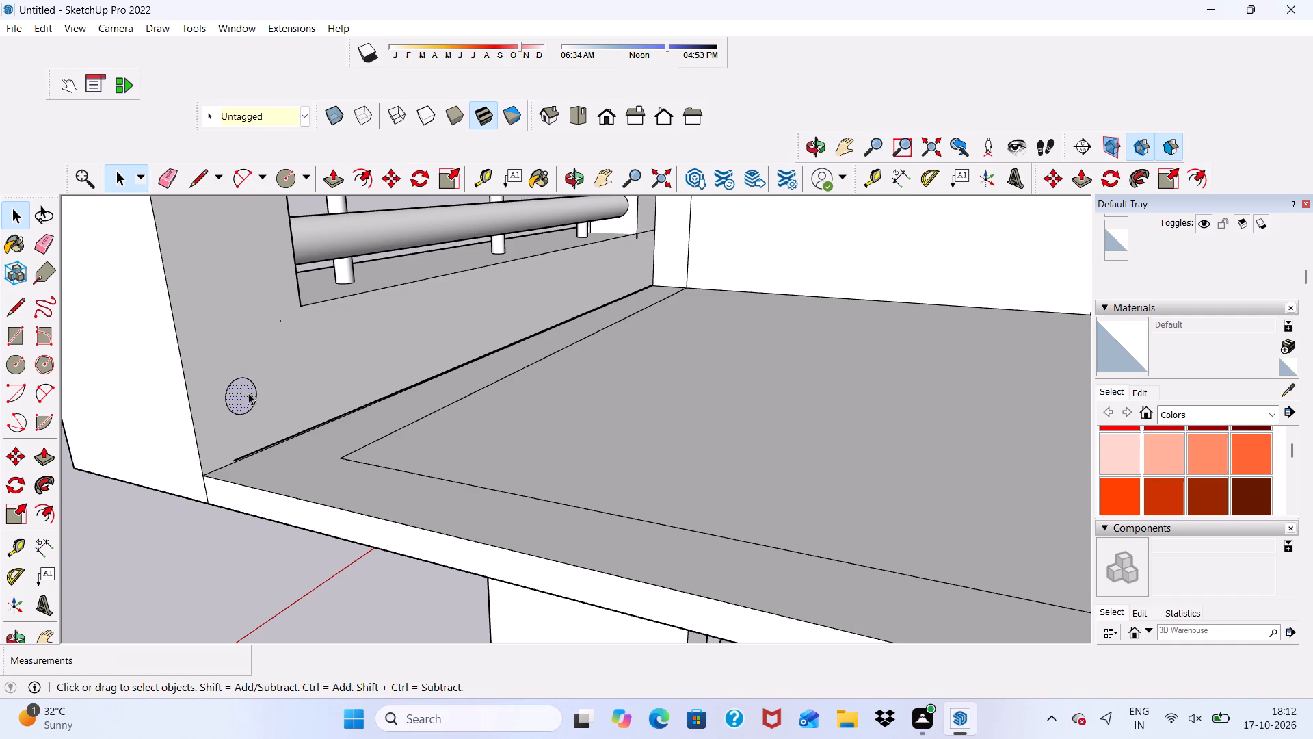
{"action": "left_click", "coordinate": [395, 176]}
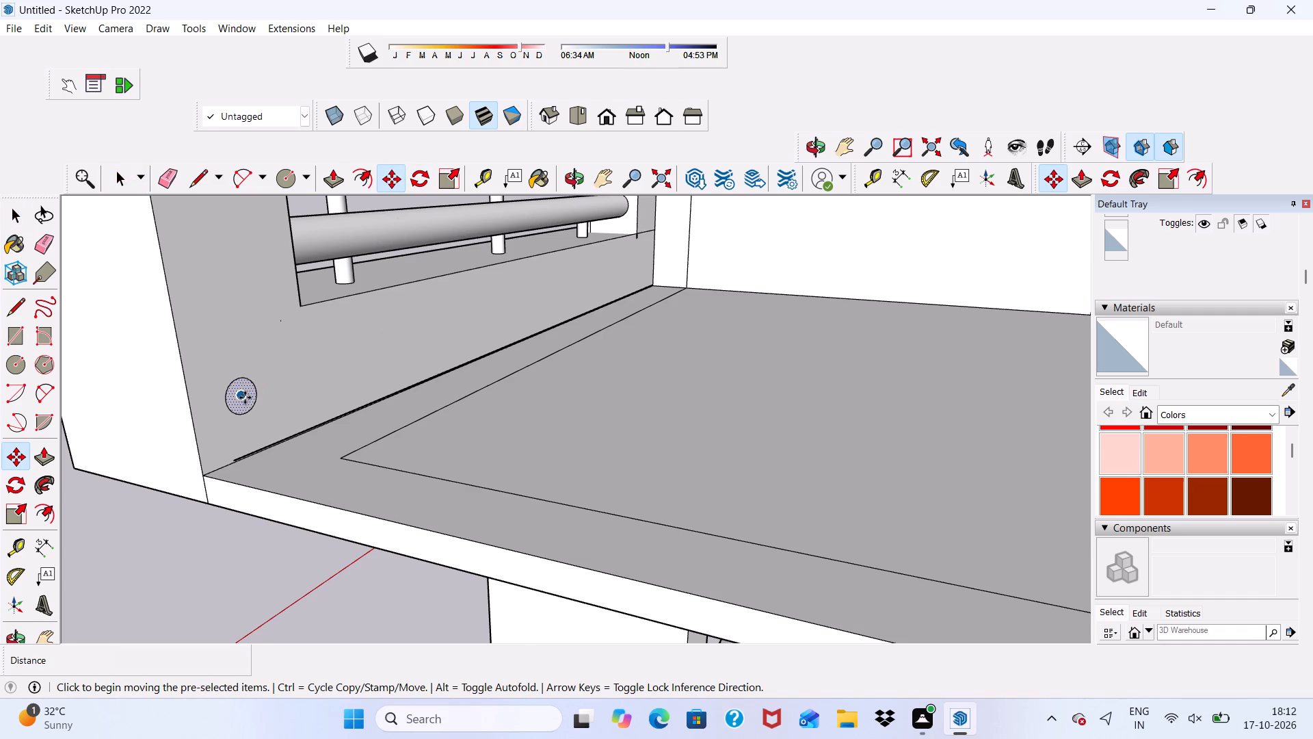
{"action": "left_click", "coordinate": [245, 398]}
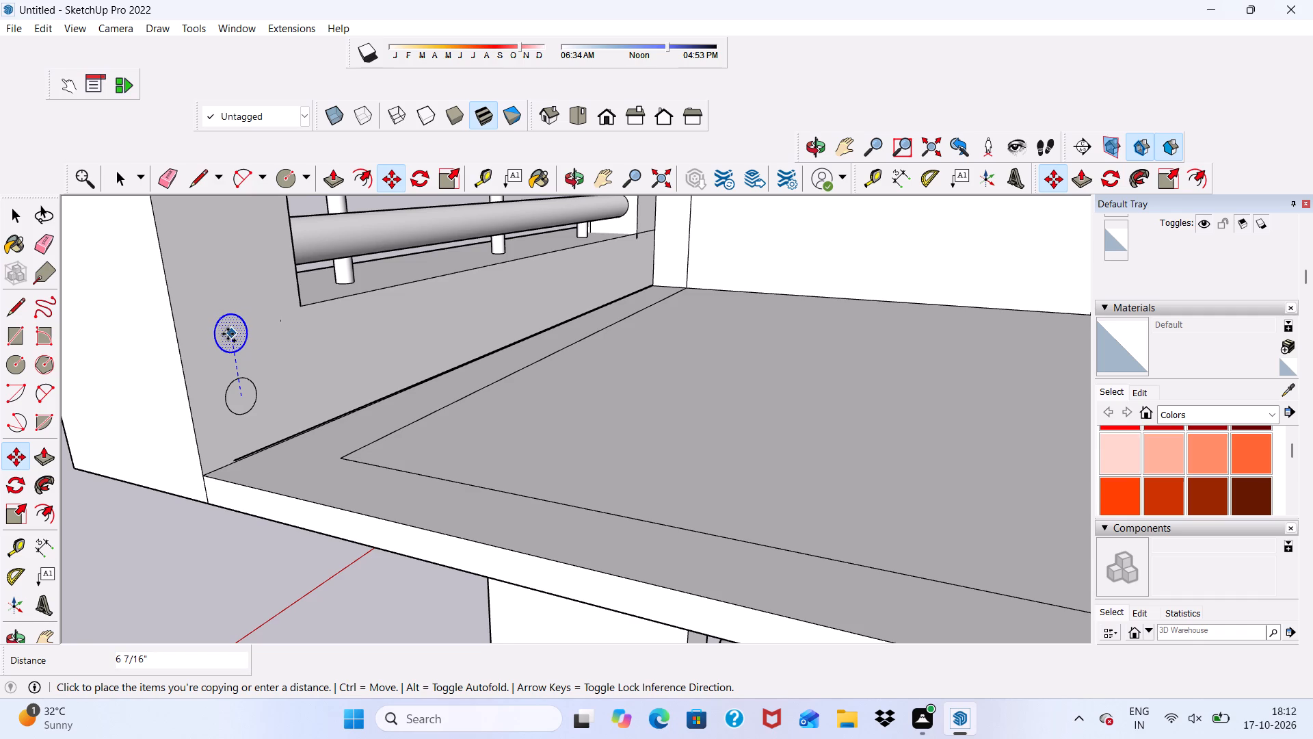
{"action": "left_click", "coordinate": [228, 334]}
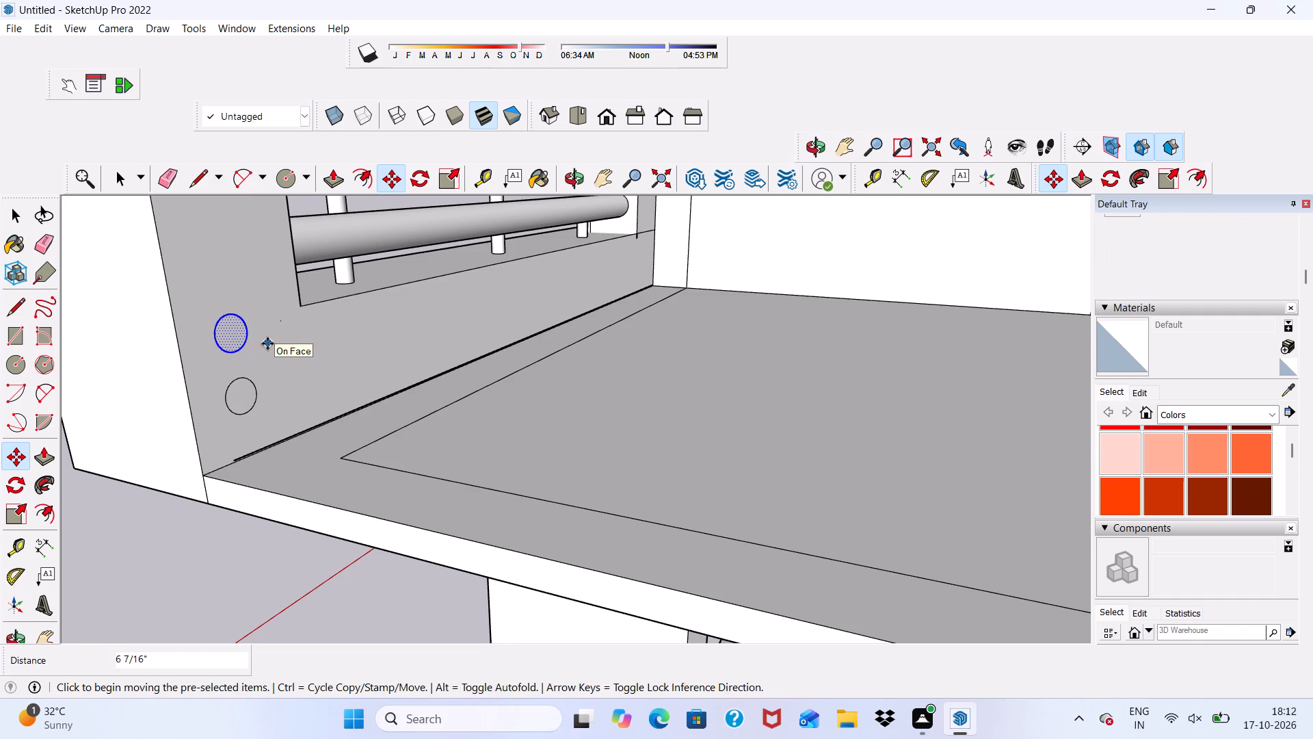
{"action": "key", "text": "shift+asterisk"}
{"action": "key", "text": "4"}
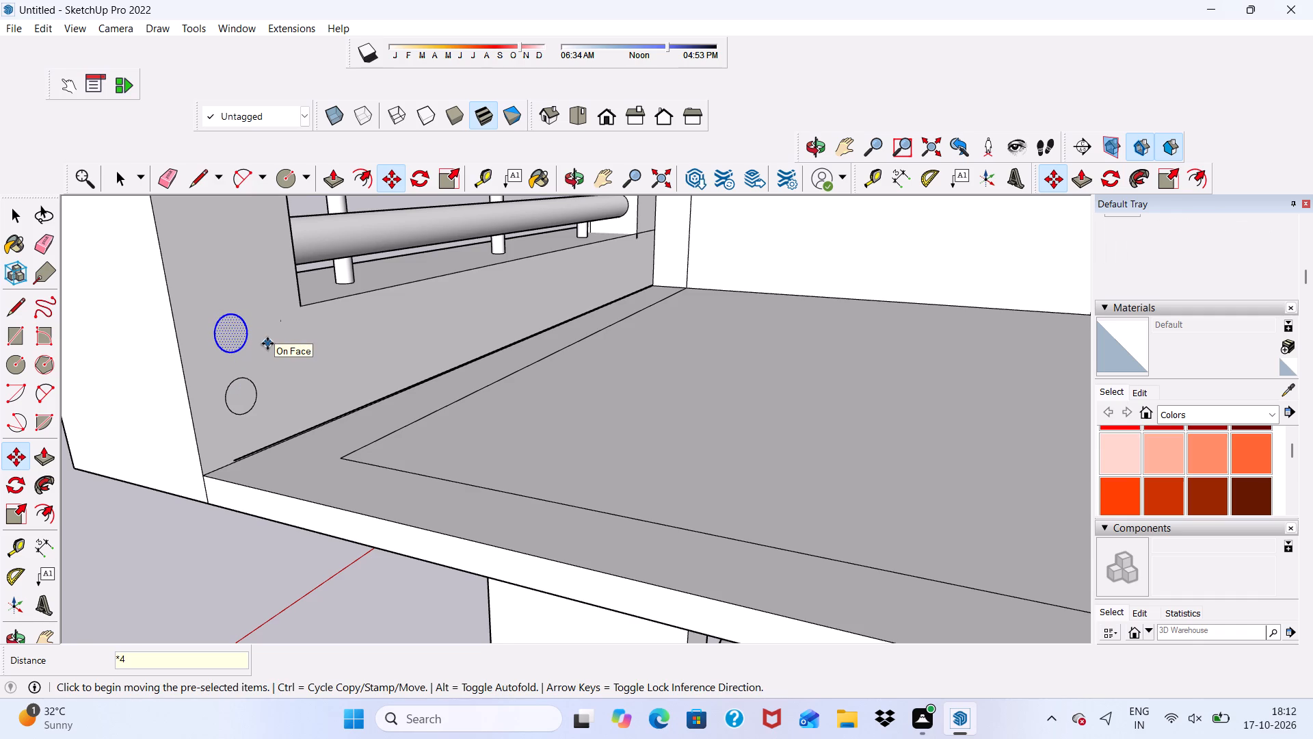
{"action": "key", "text": "Return"}
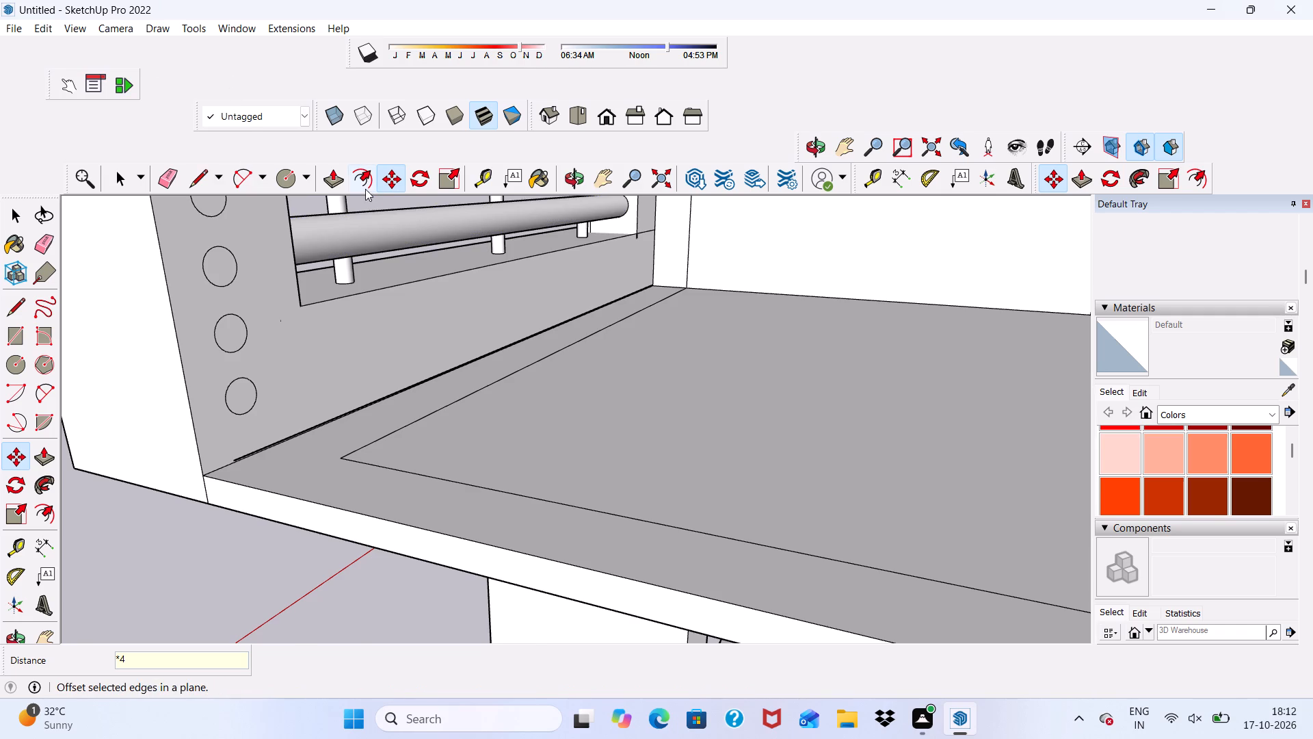
Push/Pull the lowest column circle about 7' 10 11/16" across the open side to the opposite wall as the bottom rail.
{"action": "left_click", "coordinate": [331, 175]}
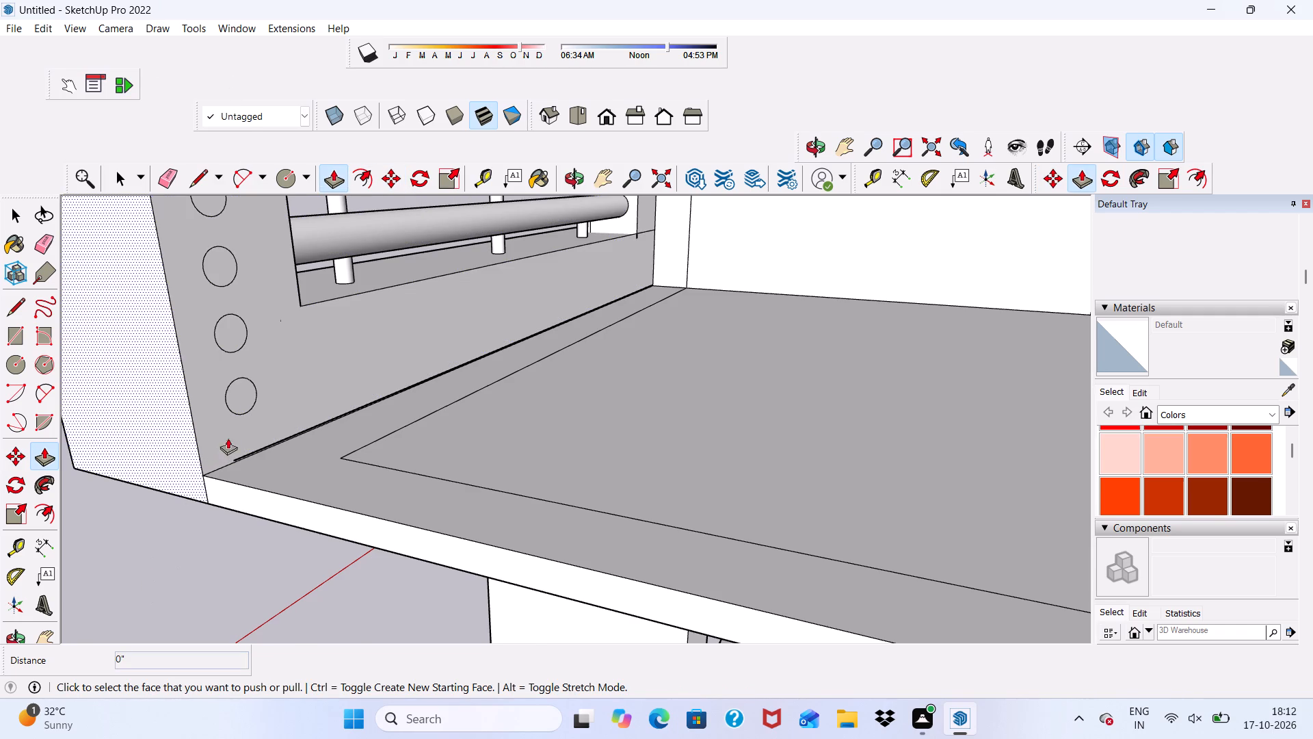
{"action": "left_click", "coordinate": [239, 389]}
{"action": "scroll", "coordinate": [532, 448], "scroll_direction": "down", "scroll_amount": 11}
{"action": "middle_click_drag", "start_coordinate": [467, 463], "coordinate": [587, 480]}
{"action": "left_click", "coordinate": [927, 434]}
Push/Pull the second-lowest column circle about 8' 3 3/16" across the balcony's open side to the opposite wall as the second rail.
{"action": "scroll", "coordinate": [918, 428], "scroll_direction": "down", "scroll_amount": 1}
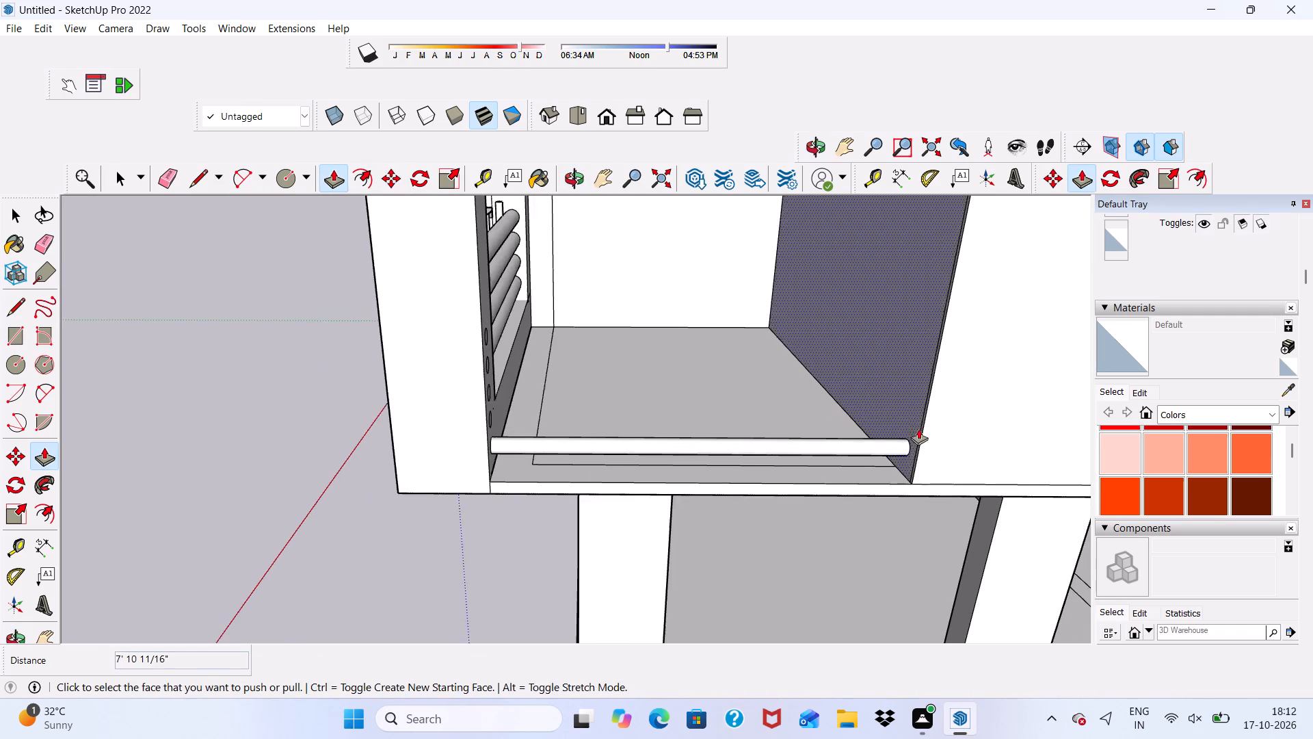
{"action": "middle_click_drag", "start_coordinate": [918, 428], "coordinate": [615, 450]}
{"action": "scroll", "coordinate": [401, 338], "scroll_direction": "up", "scroll_amount": 5}
{"action": "left_click", "coordinate": [413, 387]}
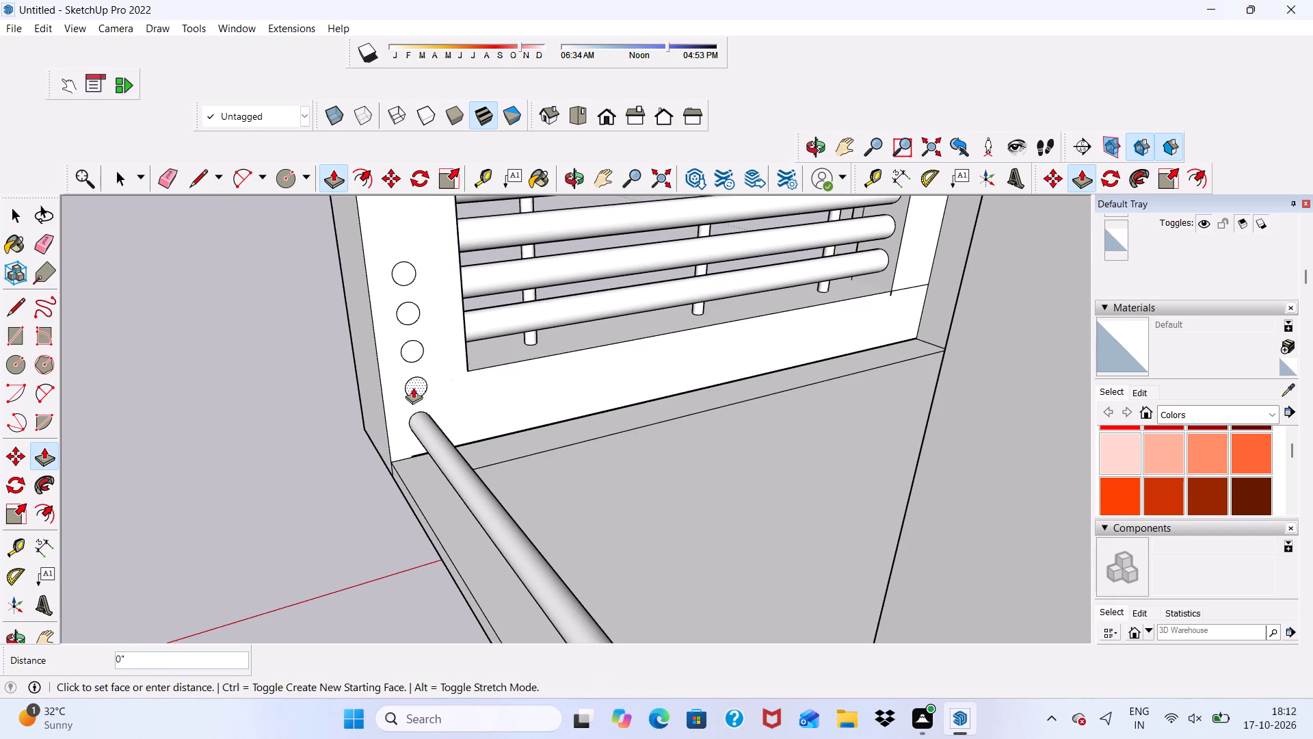
{"action": "scroll", "coordinate": [441, 408], "scroll_direction": "down", "scroll_amount": 6}
{"action": "middle_click_drag", "start_coordinate": [557, 478], "coordinate": [785, 473]}
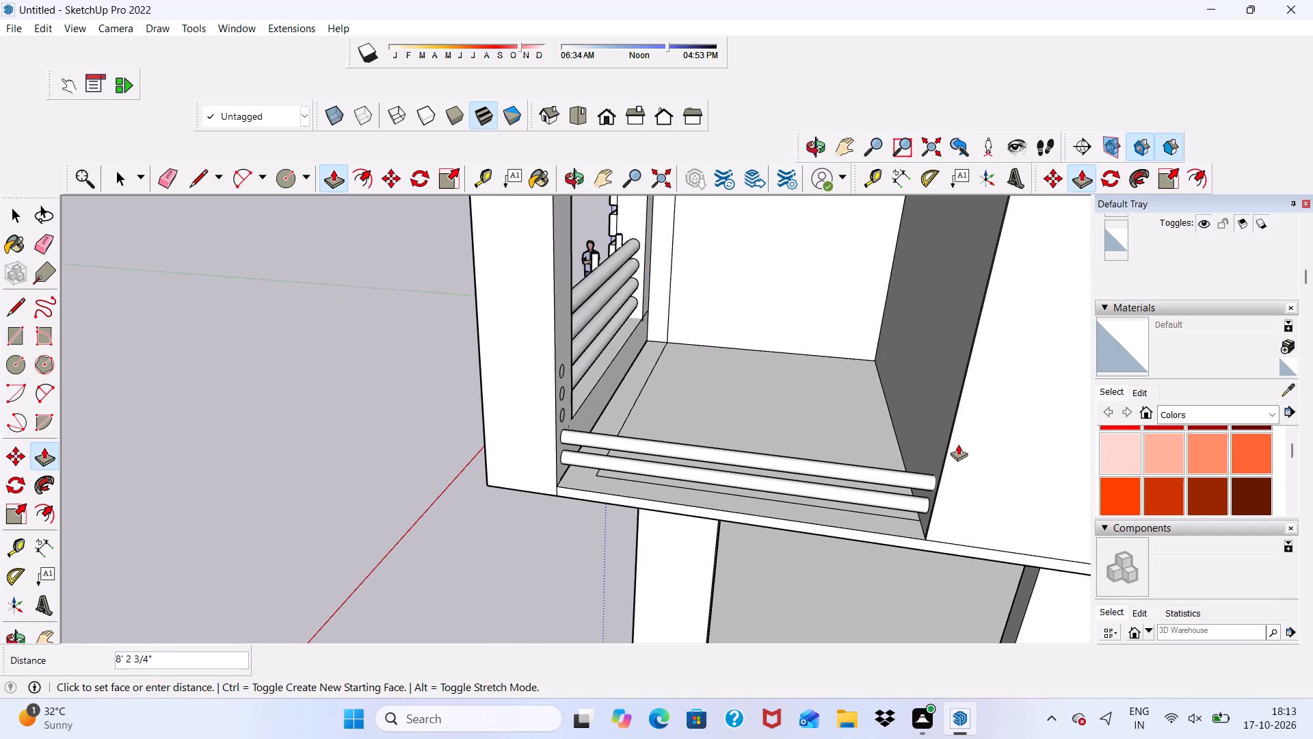
{"action": "left_click", "coordinate": [959, 444]}
Push/Pull the third column circle from the bottom about 7' 10 11/16" across the open side to the opposite wall.
{"action": "scroll", "coordinate": [628, 387], "scroll_direction": "up", "scroll_amount": 5}
{"action": "scroll", "coordinate": [435, 414], "scroll_direction": "up", "scroll_amount": 2}
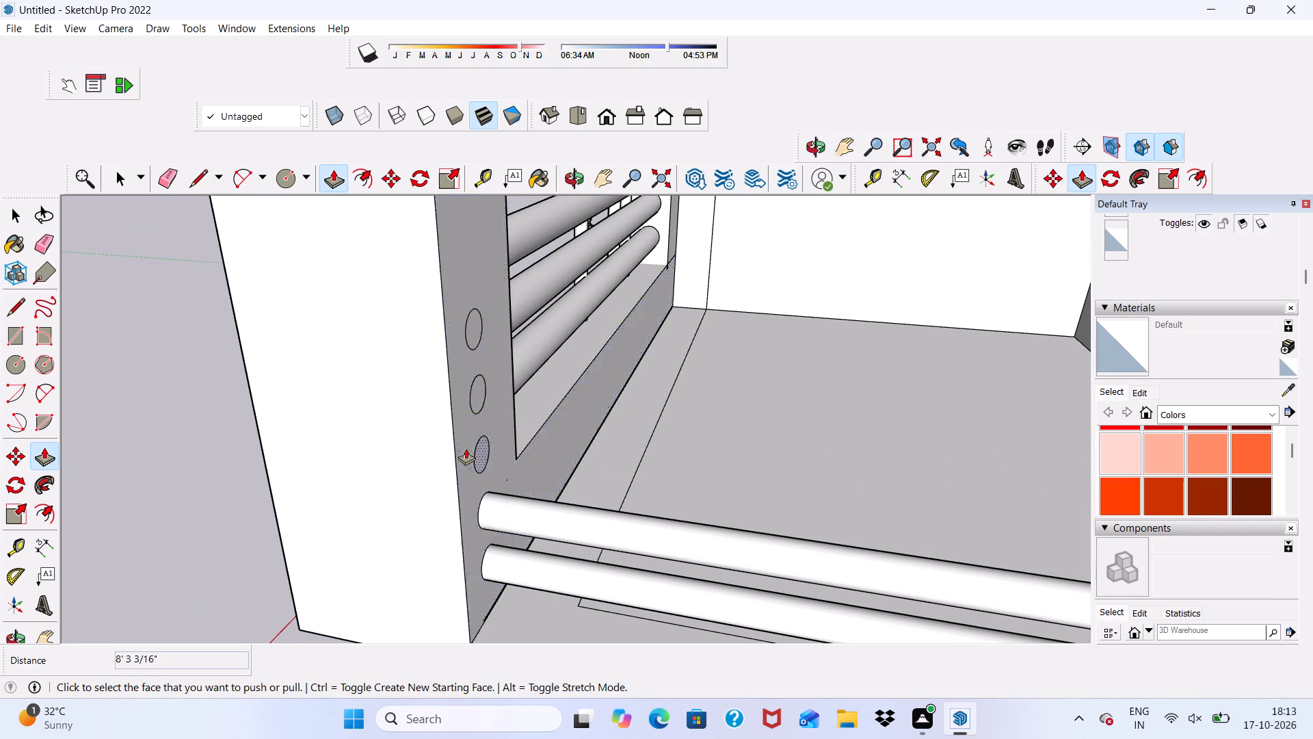
{"action": "scroll", "coordinate": [480, 450], "scroll_direction": "up", "scroll_amount": 3}
{"action": "left_click", "coordinate": [479, 449]}
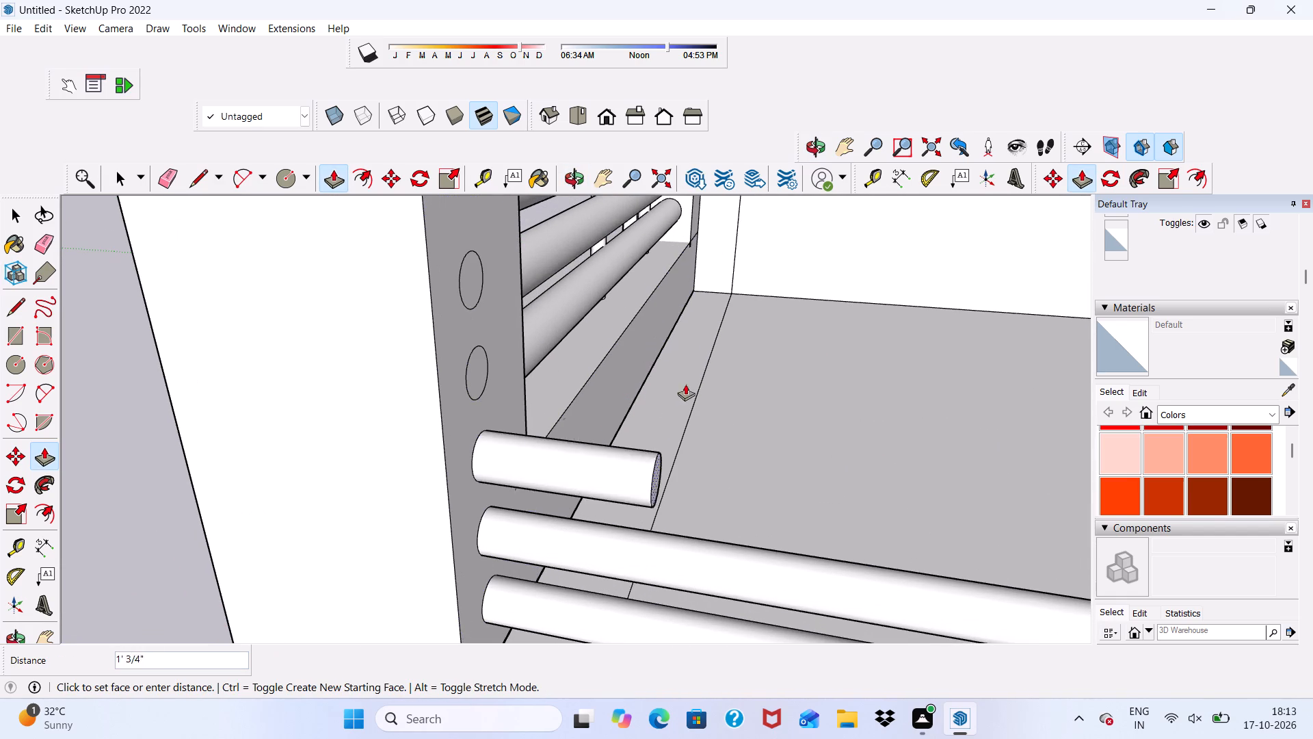
{"action": "scroll", "coordinate": [596, 378], "scroll_direction": "down", "scroll_amount": 5}
{"action": "scroll", "coordinate": [476, 372], "scroll_direction": "down", "scroll_amount": 6}
{"action": "scroll", "coordinate": [1022, 373], "scroll_direction": "up", "scroll_amount": 1}
{"action": "scroll", "coordinate": [936, 341], "scroll_direction": "down", "scroll_amount": 4}
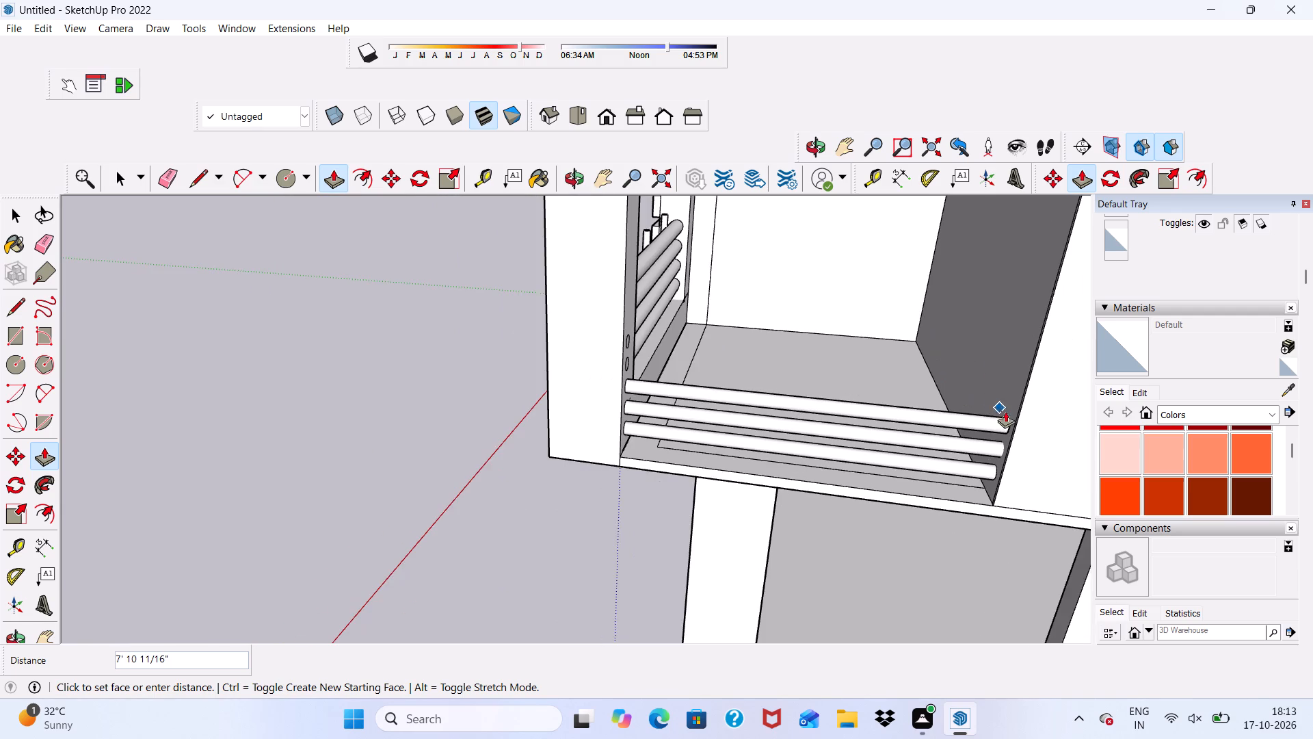
{"action": "scroll", "coordinate": [1022, 411], "scroll_direction": "up", "scroll_amount": 3}
{"action": "left_click", "coordinate": [1023, 410]}
Push/Pull the fourth column circle from the bottom about 7' 10 11/16" across the open side to the opposite wall.
{"action": "scroll", "coordinate": [938, 380], "scroll_direction": "down", "scroll_amount": 1}
{"action": "middle_click_drag", "start_coordinate": [935, 380], "coordinate": [801, 389]}
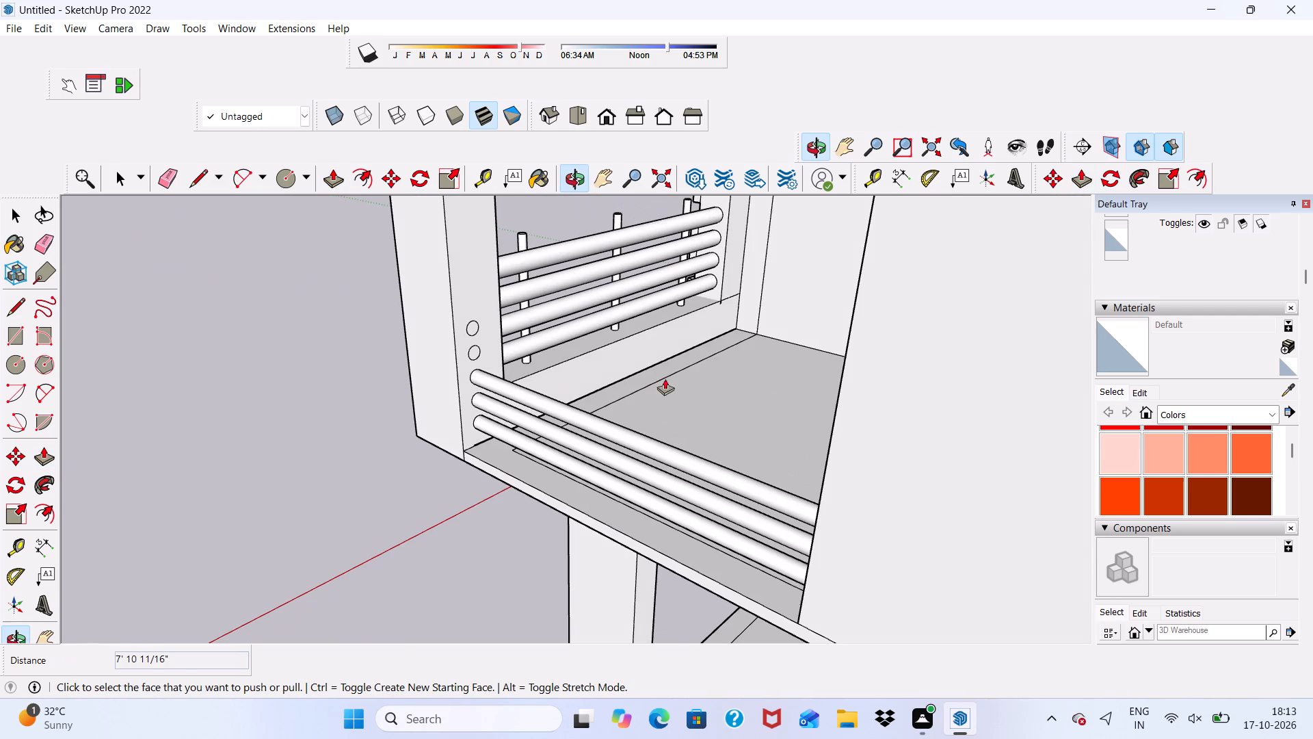
{"action": "scroll", "coordinate": [503, 342], "scroll_direction": "up", "scroll_amount": 2}
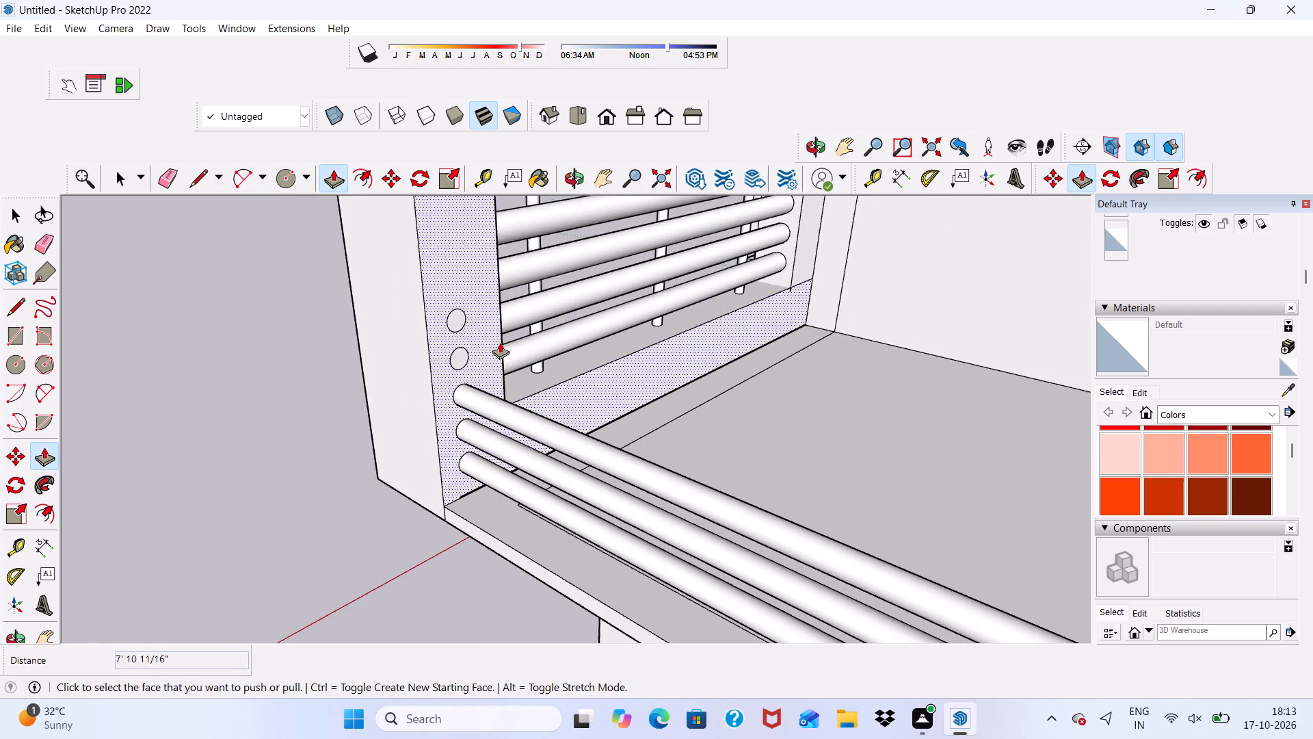
{"action": "scroll", "coordinate": [500, 342], "scroll_direction": "up", "scroll_amount": 5}
{"action": "left_click", "coordinate": [462, 352]}
{"action": "scroll", "coordinate": [478, 353], "scroll_direction": "down", "scroll_amount": 9}
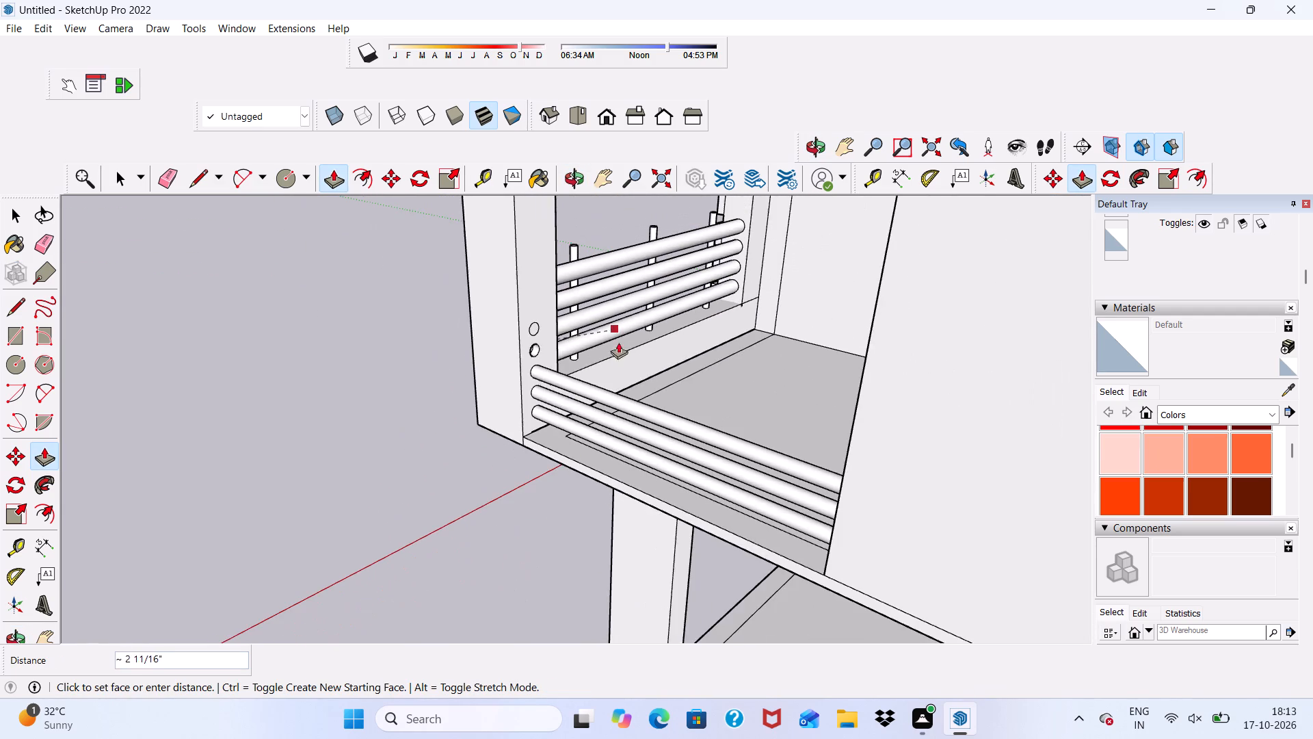
{"action": "scroll", "coordinate": [644, 338], "scroll_direction": "down", "scroll_amount": 3}
{"action": "middle_click_drag", "start_coordinate": [643, 355], "coordinate": [826, 368]}
{"action": "scroll", "coordinate": [991, 335], "scroll_direction": "up", "scroll_amount": 1}
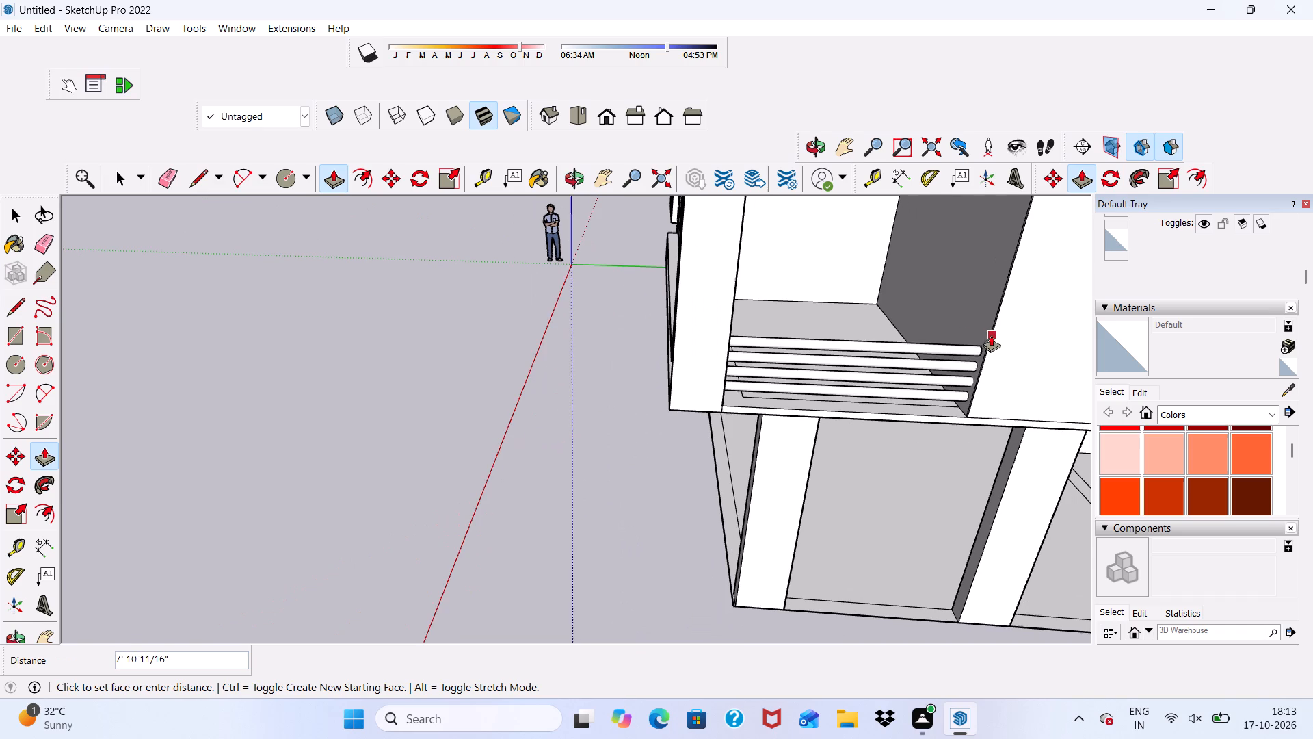
{"action": "left_click", "coordinate": [991, 335]}
Push/Pull the topmost column circle about 7' 10 11/16" across the open side to the opposite wall as the top rail.
{"action": "middle_click_drag", "start_coordinate": [992, 335], "coordinate": [754, 378]}
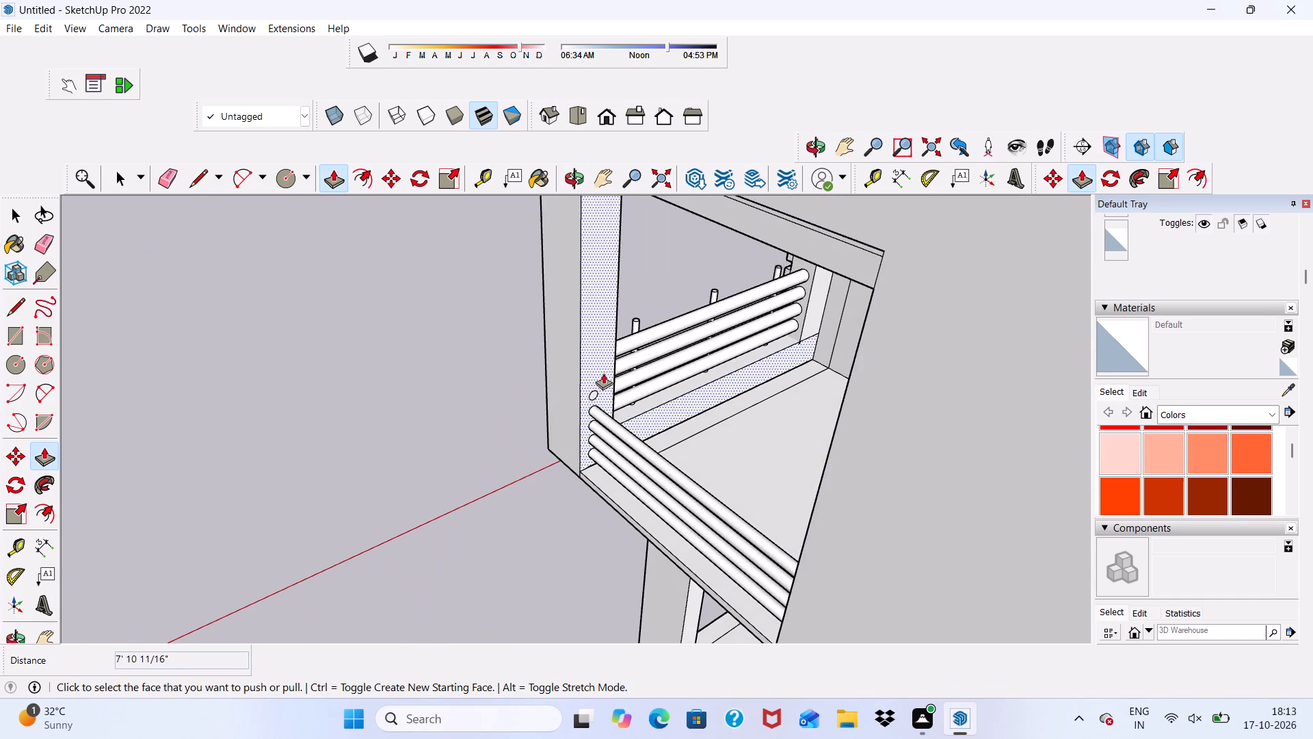
{"action": "scroll", "coordinate": [602, 339], "scroll_direction": "up", "scroll_amount": 4}
{"action": "scroll", "coordinate": [600, 402], "scroll_direction": "up", "scroll_amount": 4}
{"action": "left_click", "coordinate": [588, 428]}
{"action": "scroll", "coordinate": [589, 430], "scroll_direction": "down", "scroll_amount": 4}
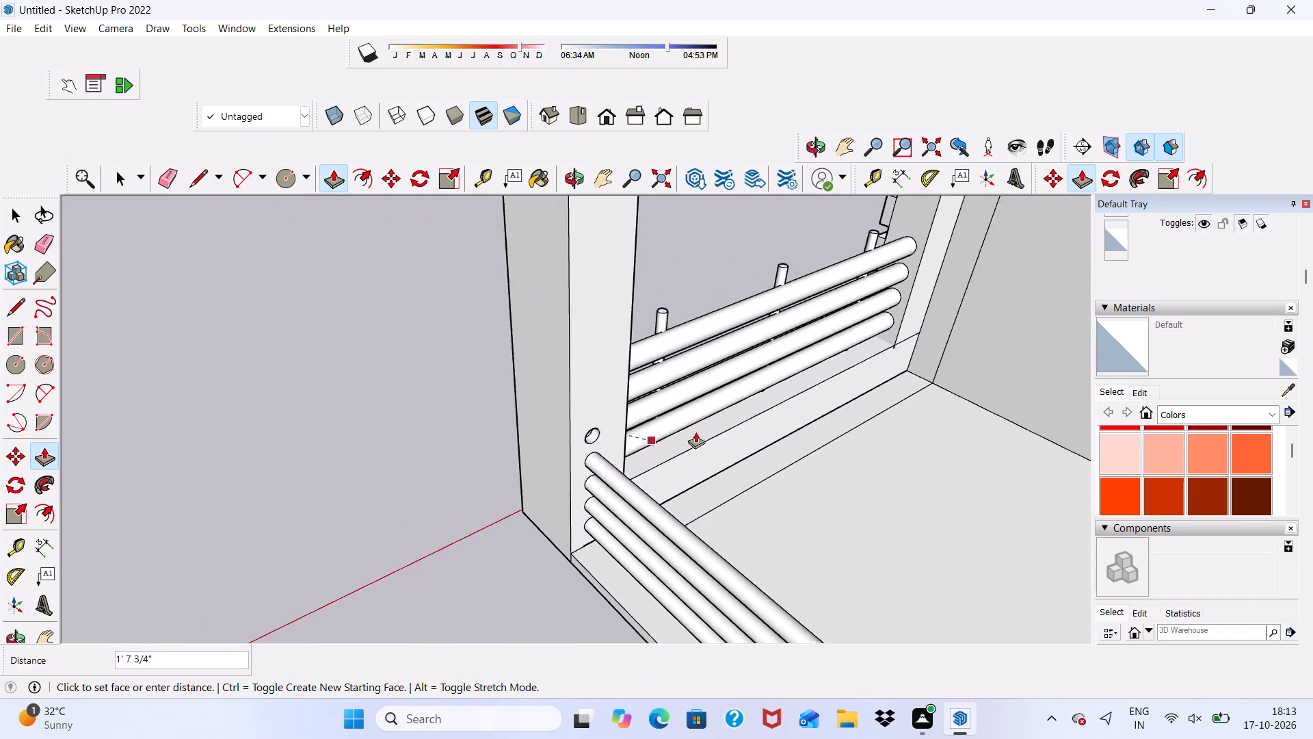
{"action": "scroll", "coordinate": [695, 432], "scroll_direction": "down", "scroll_amount": 6}
{"action": "scroll", "coordinate": [637, 384], "scroll_direction": "down", "scroll_amount": 1}
{"action": "middle_click_drag", "start_coordinate": [637, 384], "coordinate": [805, 394]}
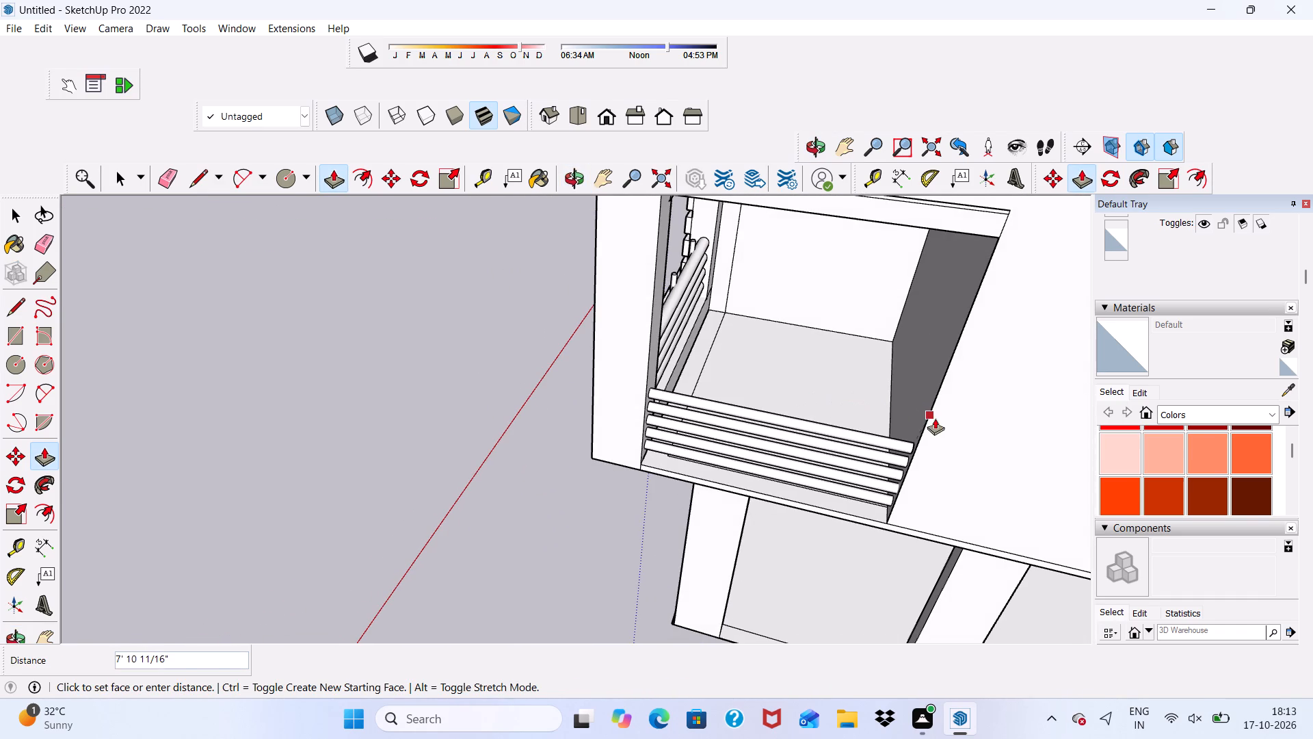
{"action": "left_click", "coordinate": [935, 418]}
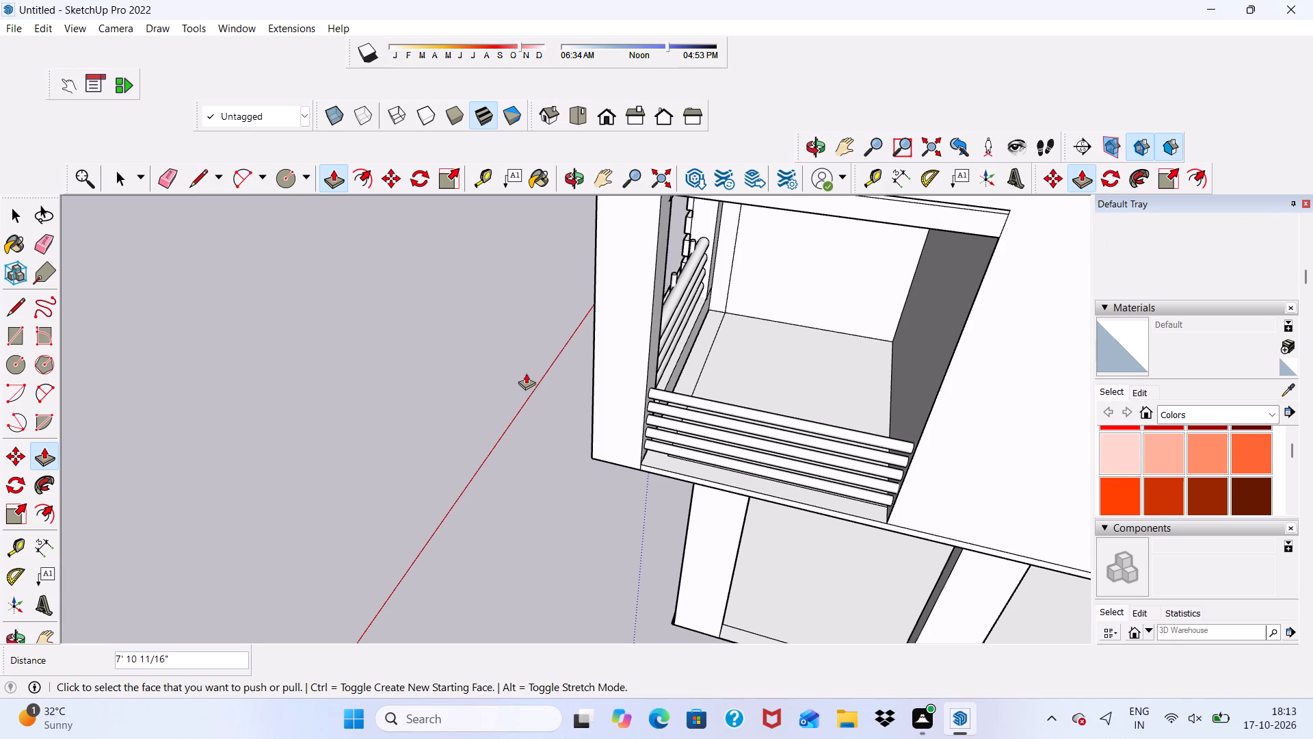
{"action": "left_click", "coordinate": [525, 373]}
{"action": "key", "text": "space"}
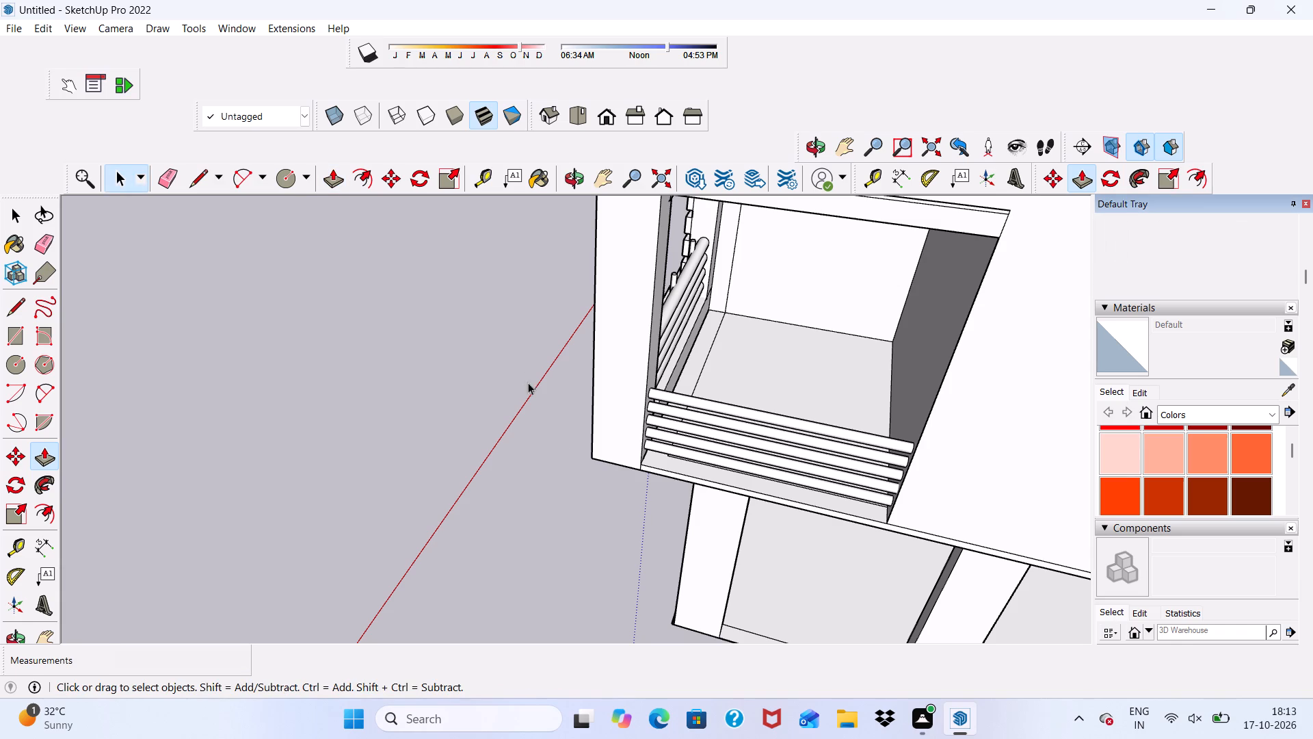
Draw a circle of about 1 3/4" radius on the balcony floor, just outside the bottom rail near the corner column.
{"action": "middle_click_drag", "start_coordinate": [588, 498], "coordinate": [702, 367]}
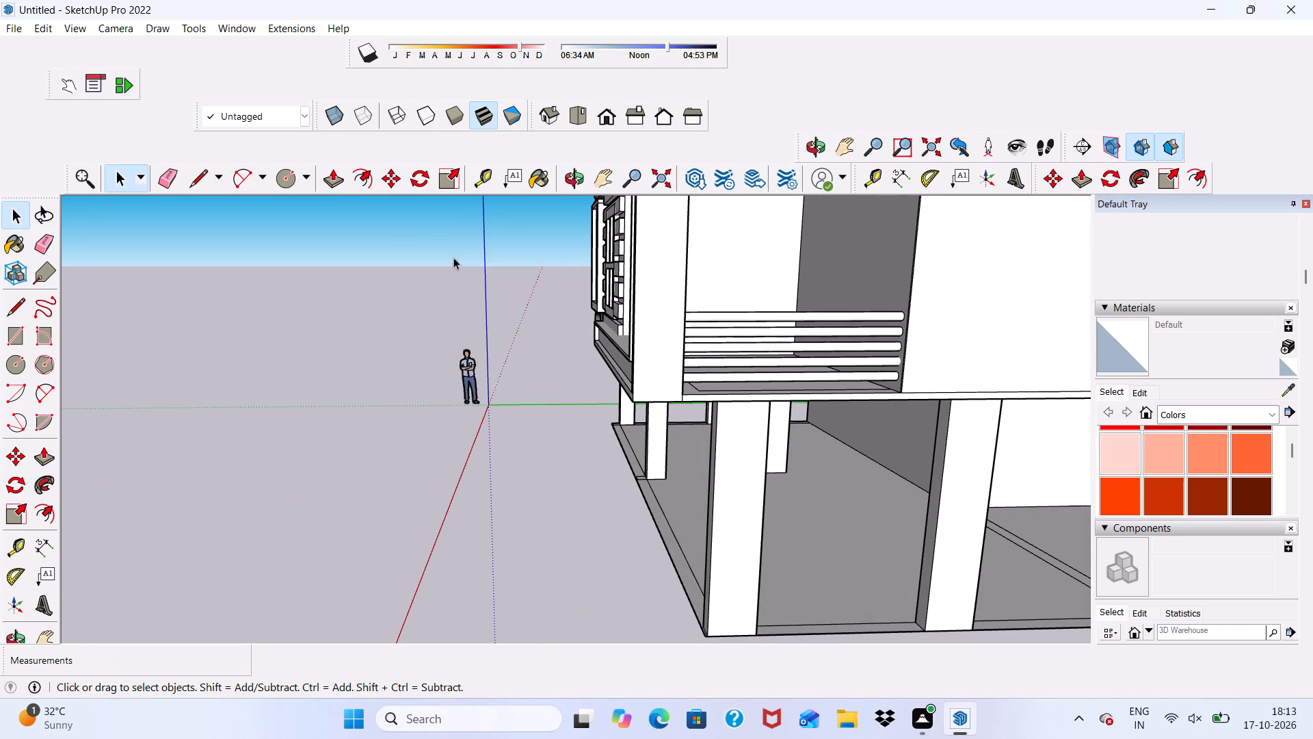
{"action": "left_click", "coordinate": [295, 174]}
{"action": "scroll", "coordinate": [831, 344], "scroll_direction": "up", "scroll_amount": 4}
{"action": "middle_click_drag", "start_coordinate": [809, 361], "coordinate": [807, 431]}
{"action": "scroll", "coordinate": [655, 502], "scroll_direction": "up", "scroll_amount": 8}
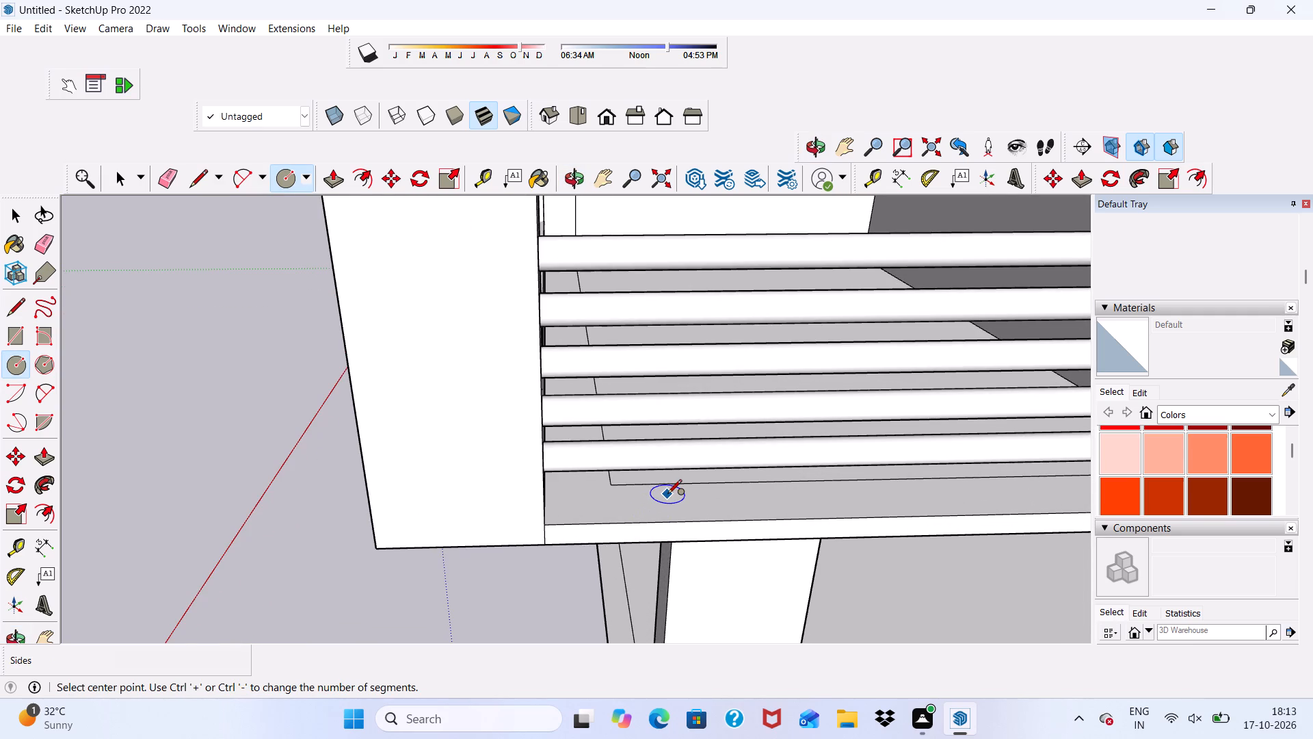
{"action": "left_click", "coordinate": [667, 496]}
{"action": "scroll", "coordinate": [669, 491], "scroll_direction": "up", "scroll_amount": 3}
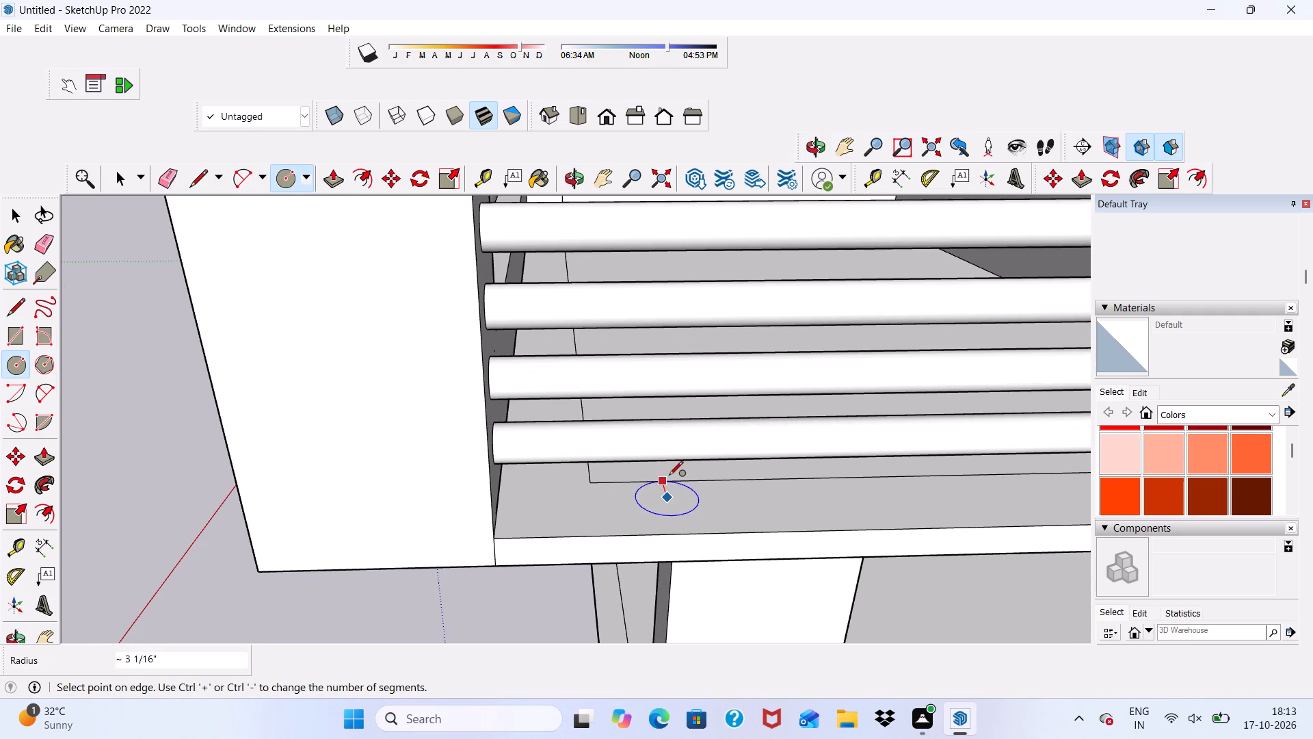
{"action": "scroll", "coordinate": [669, 484], "scroll_direction": "up", "scroll_amount": 4}
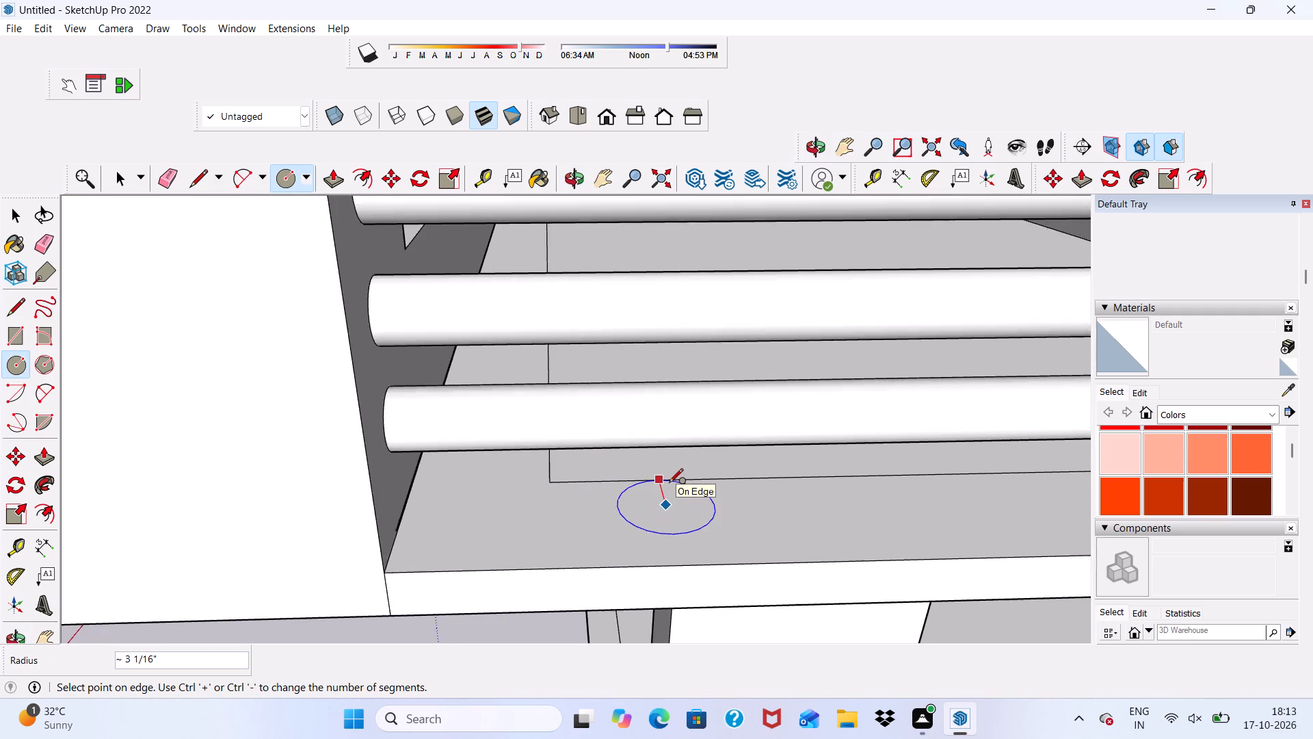
{"action": "scroll", "coordinate": [669, 484], "scroll_direction": "down", "scroll_amount": 3}
{"action": "left_click", "coordinate": [669, 487]}
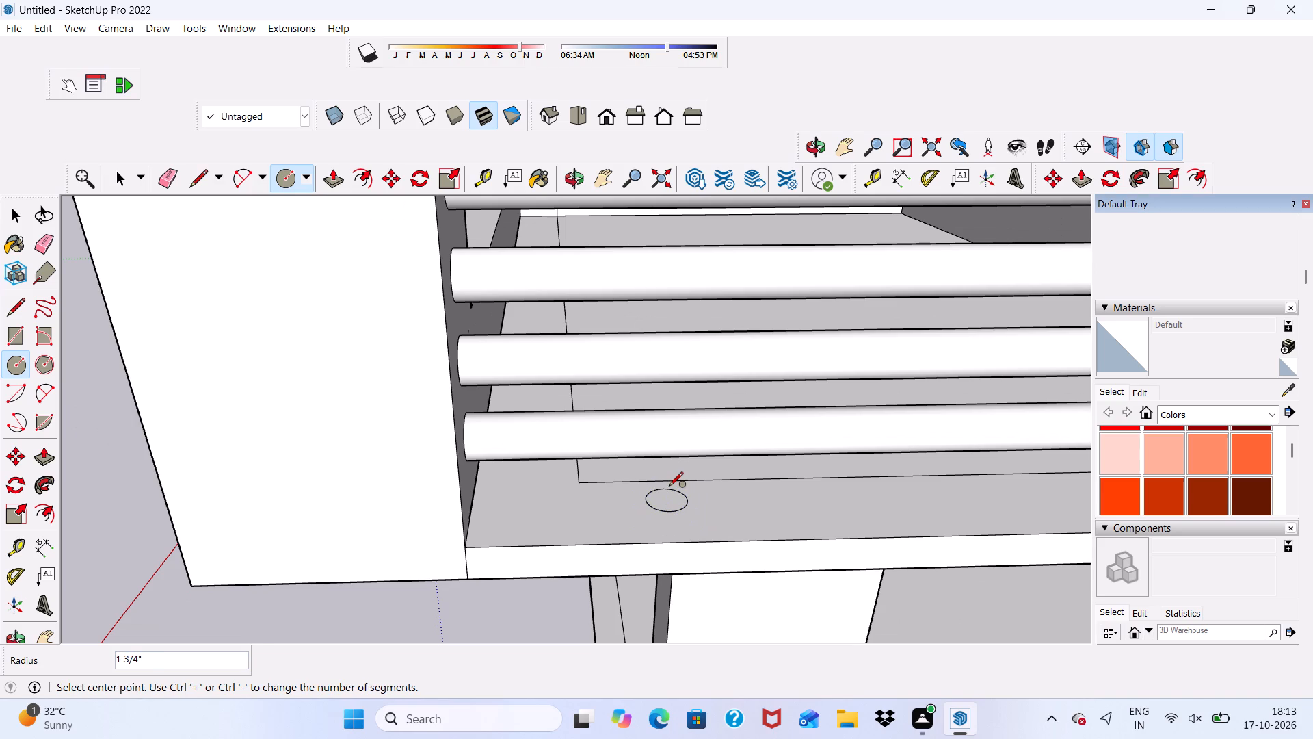
{"action": "left_click", "coordinate": [696, 473]}
{"action": "key", "text": "space"}
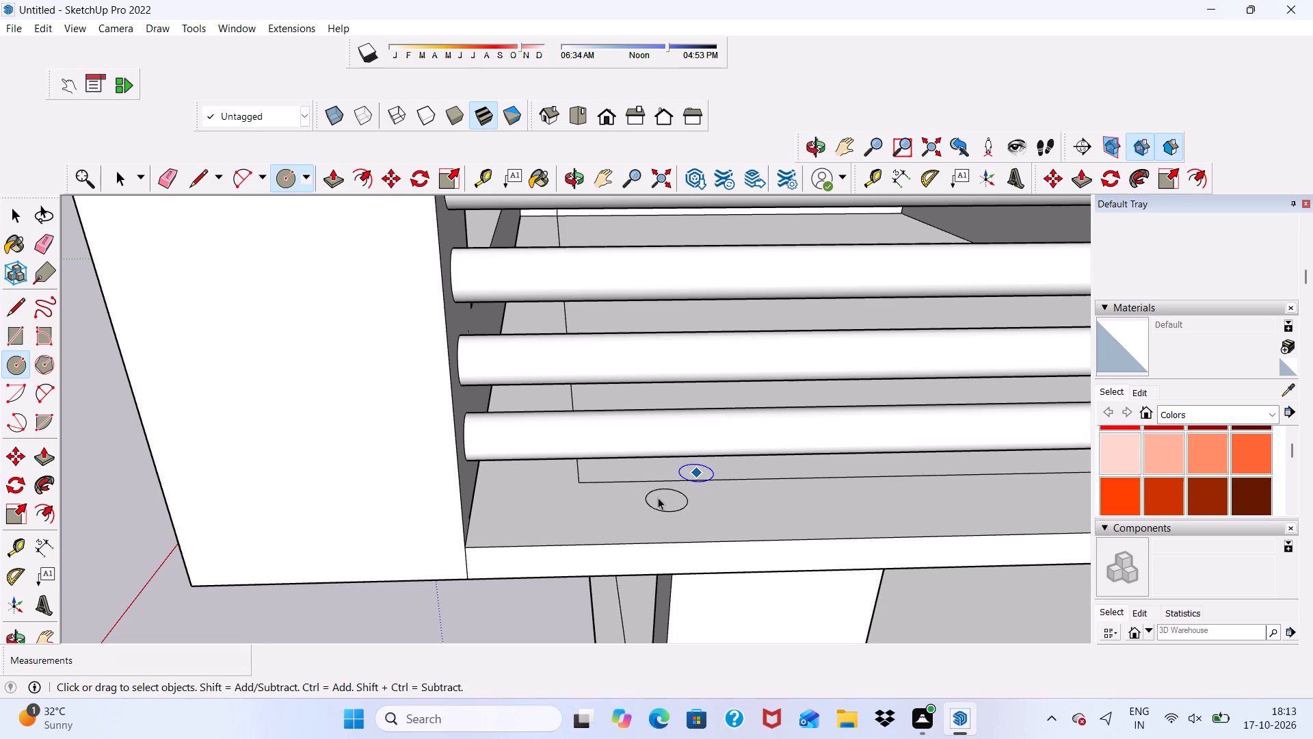
Copy the floor circle about 2' 7 3/8" along the balcony's open edge, parallel to the rails.
{"action": "double_click", "coordinate": [658, 497]}
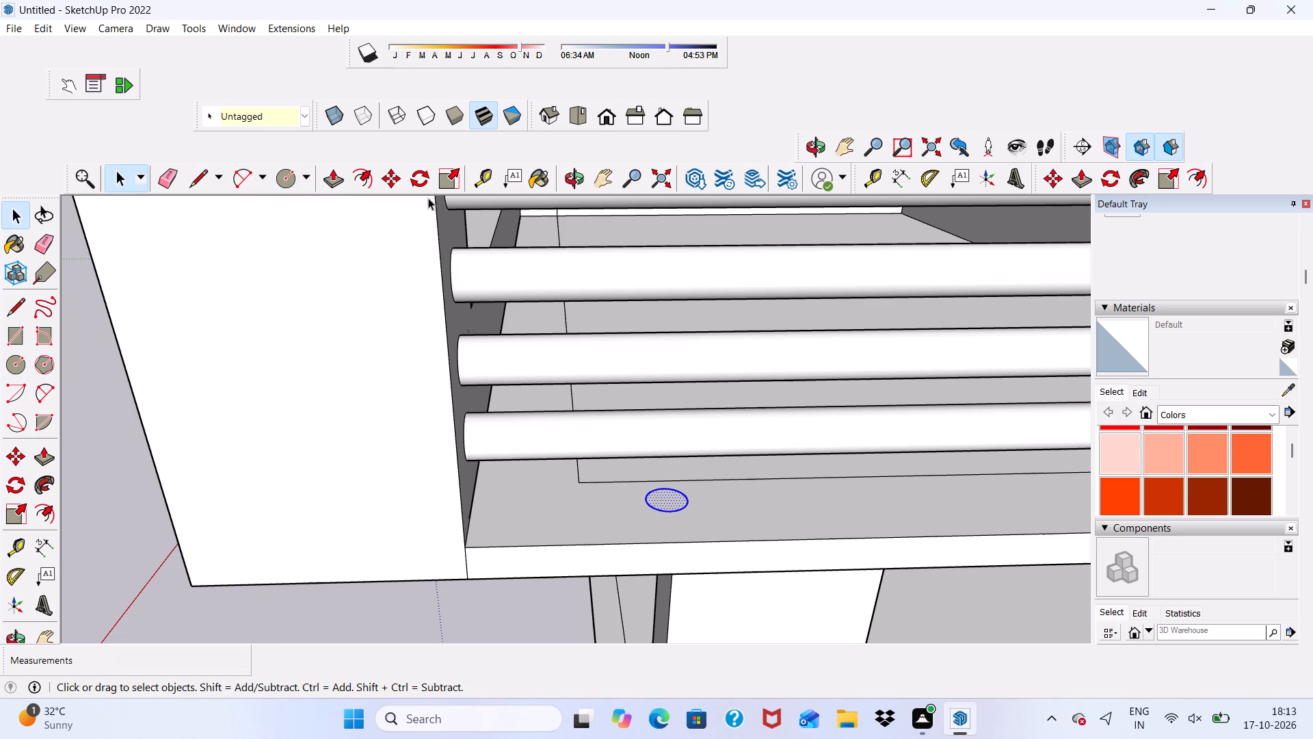
{"action": "left_click", "coordinate": [391, 176]}
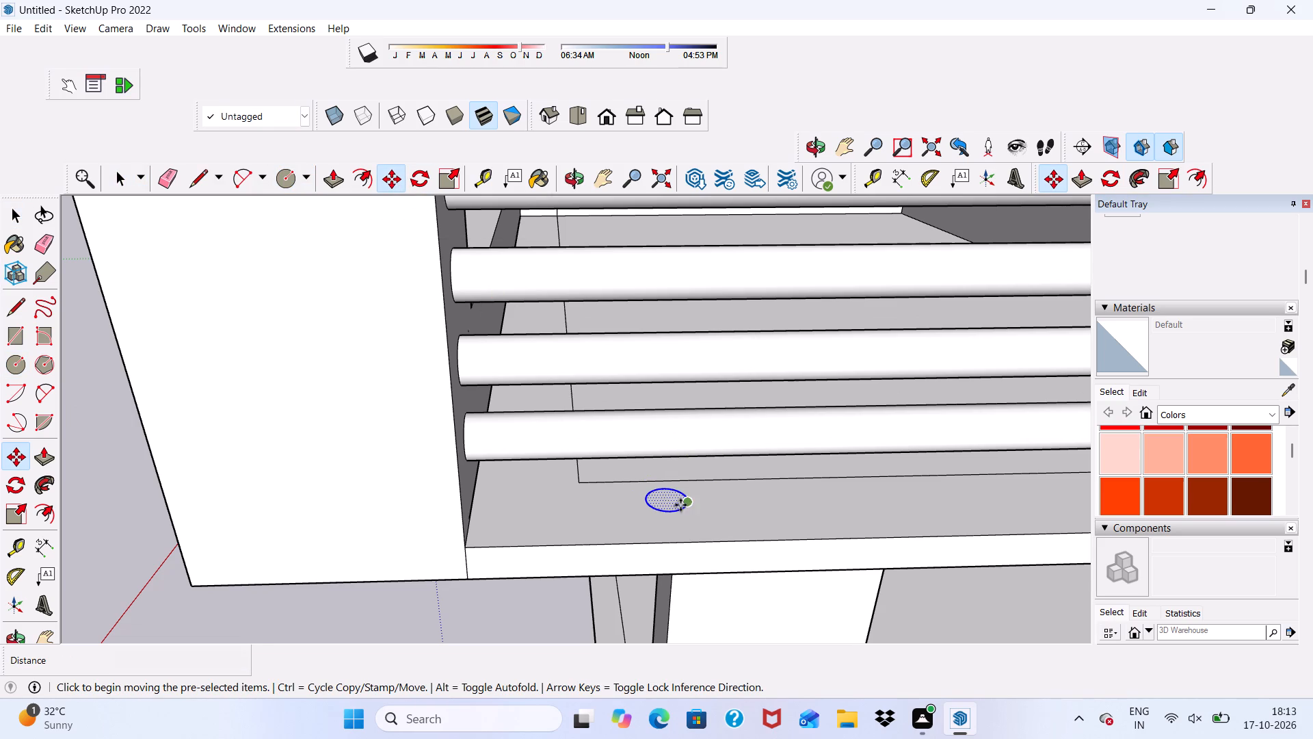
{"action": "left_click", "coordinate": [678, 502]}
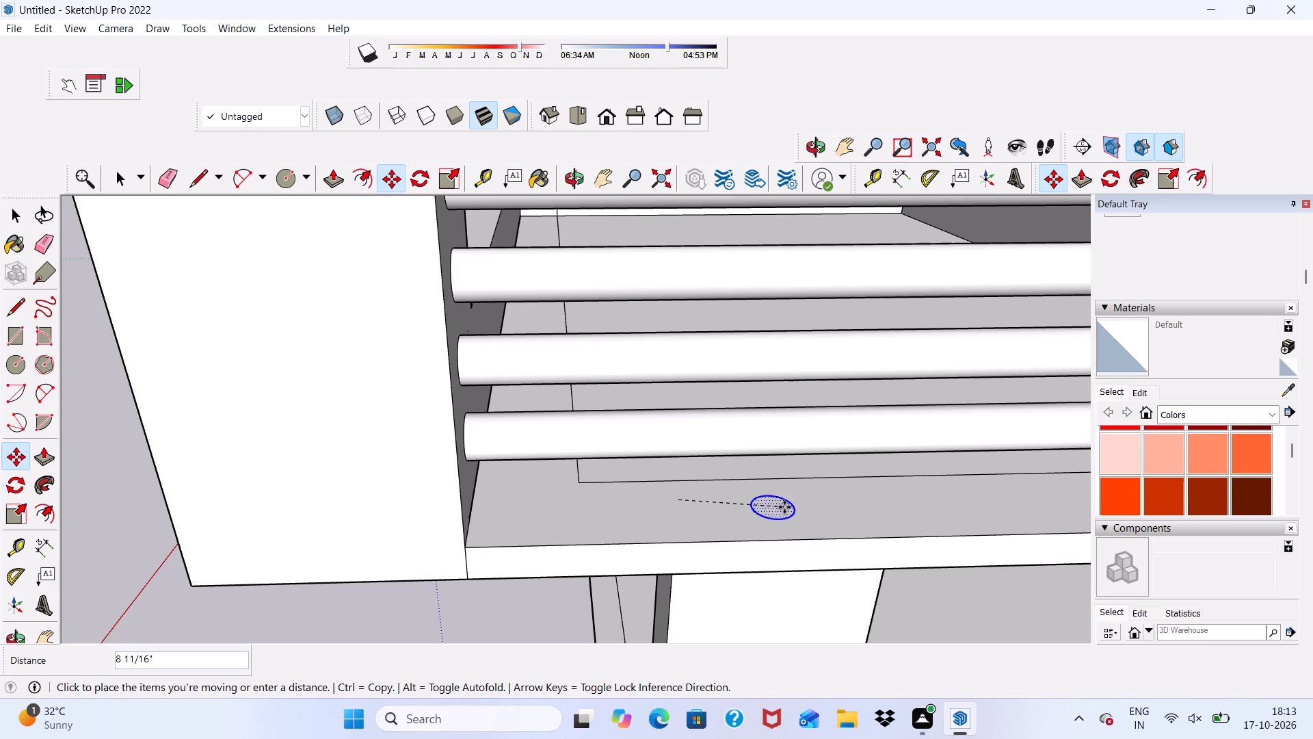
{"action": "scroll", "coordinate": [754, 480], "scroll_direction": "down", "scroll_amount": 5}
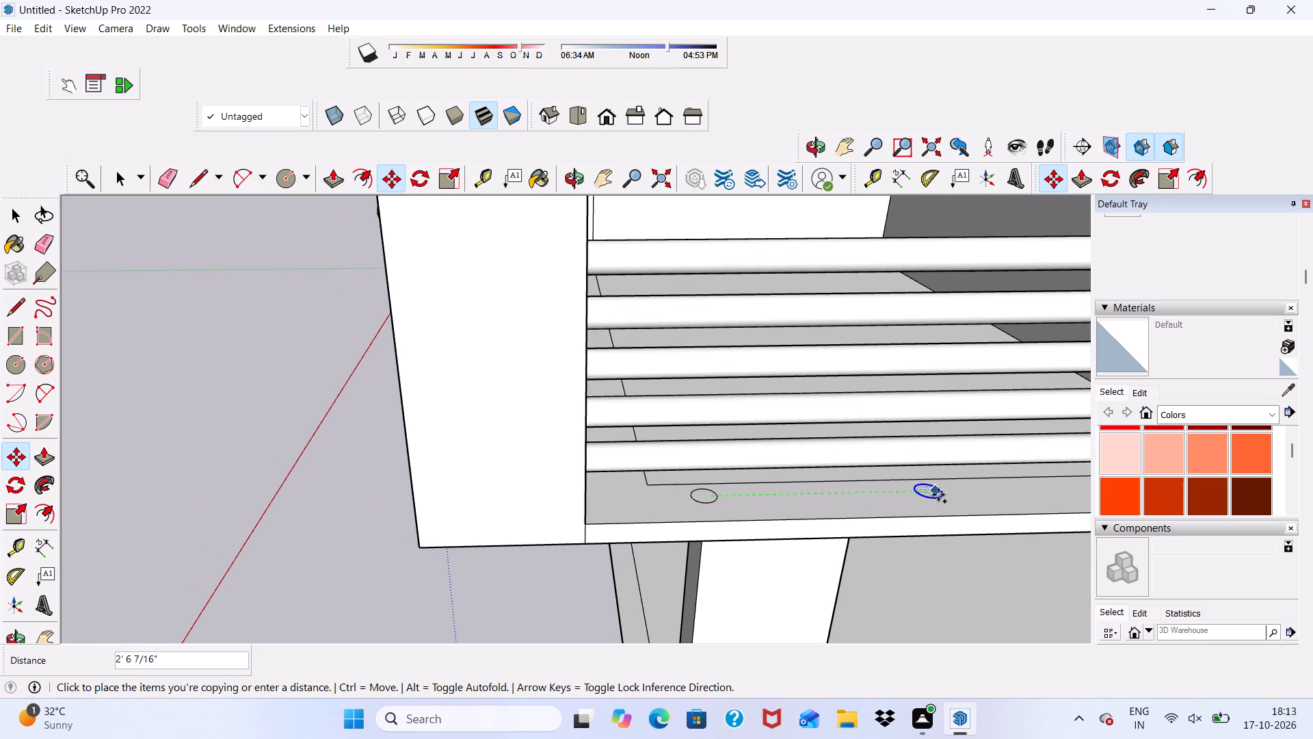
{"action": "left_click", "coordinate": [941, 495]}
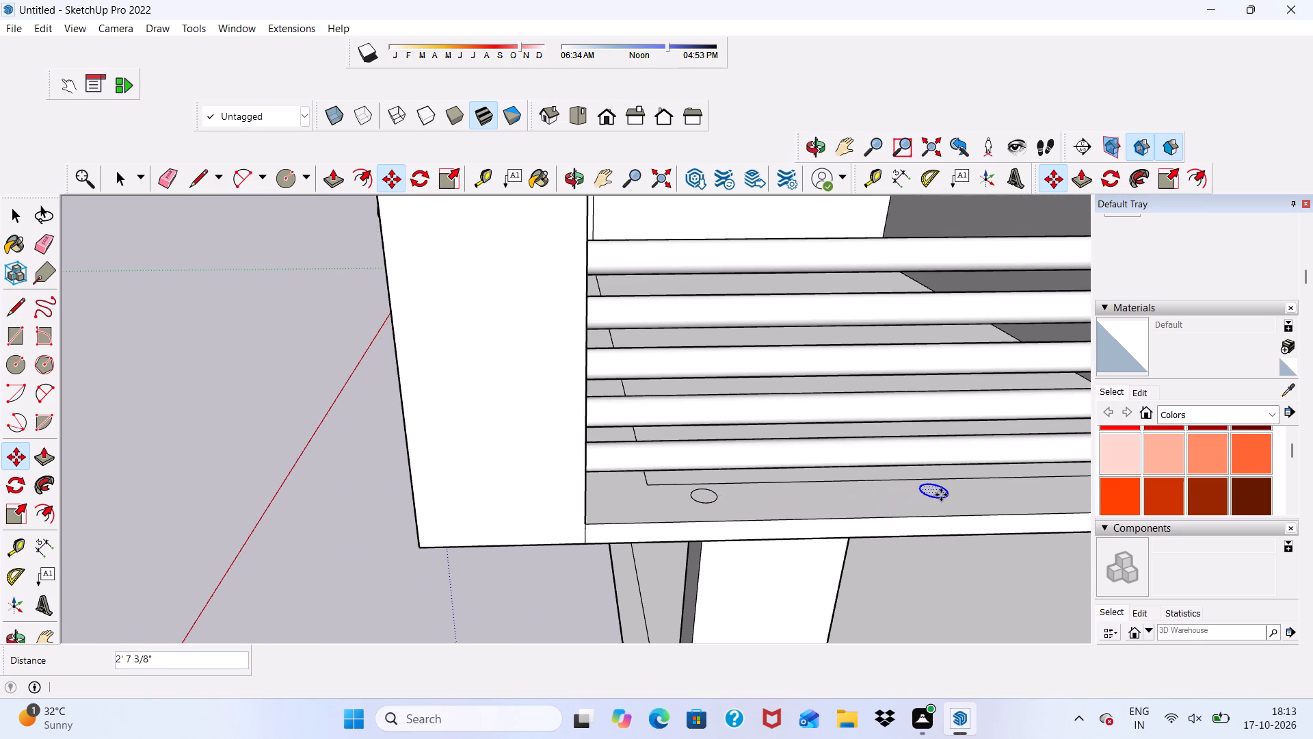
Copy the second floor circle about 2' 11" farther along the open edge toward the opposite wall for the third post.
{"action": "scroll", "coordinate": [903, 487], "scroll_direction": "down", "scroll_amount": 10}
{"action": "scroll", "coordinate": [827, 468], "scroll_direction": "up", "scroll_amount": 4}
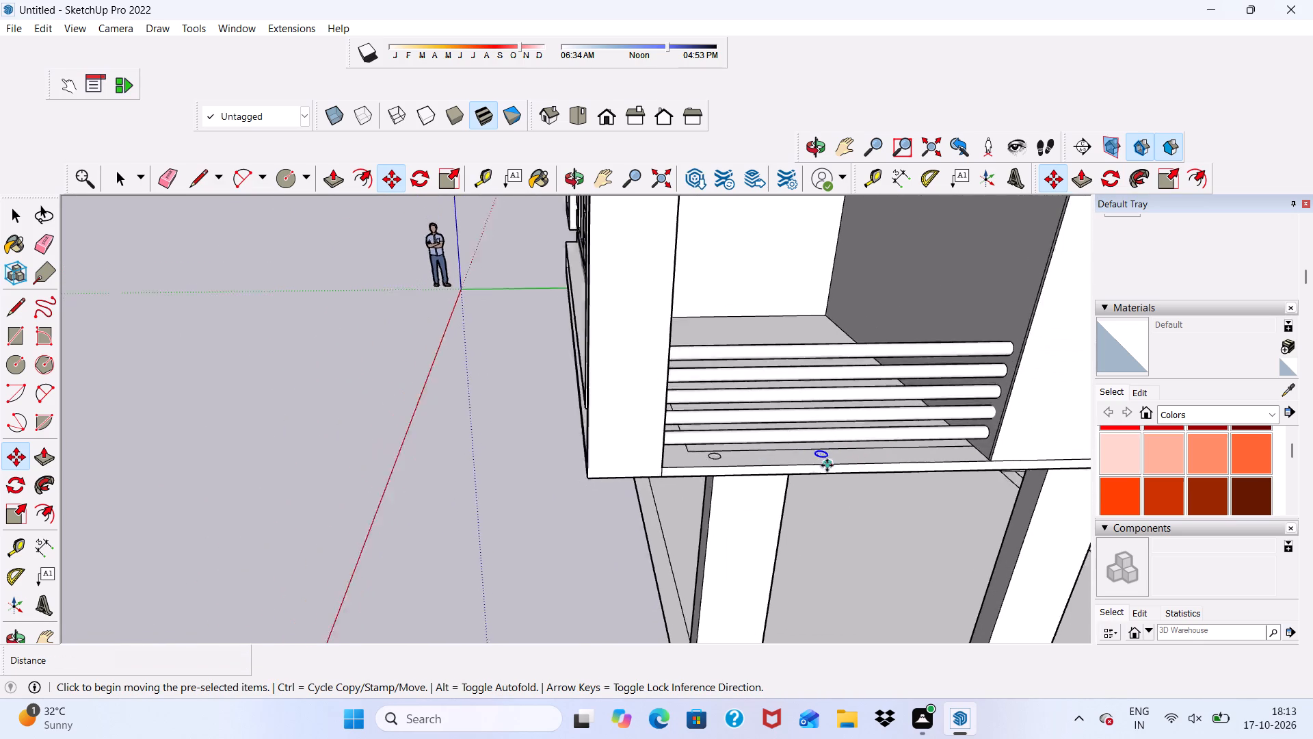
{"action": "scroll", "coordinate": [827, 465], "scroll_direction": "up", "scroll_amount": 12}
{"action": "left_click", "coordinate": [814, 445]}
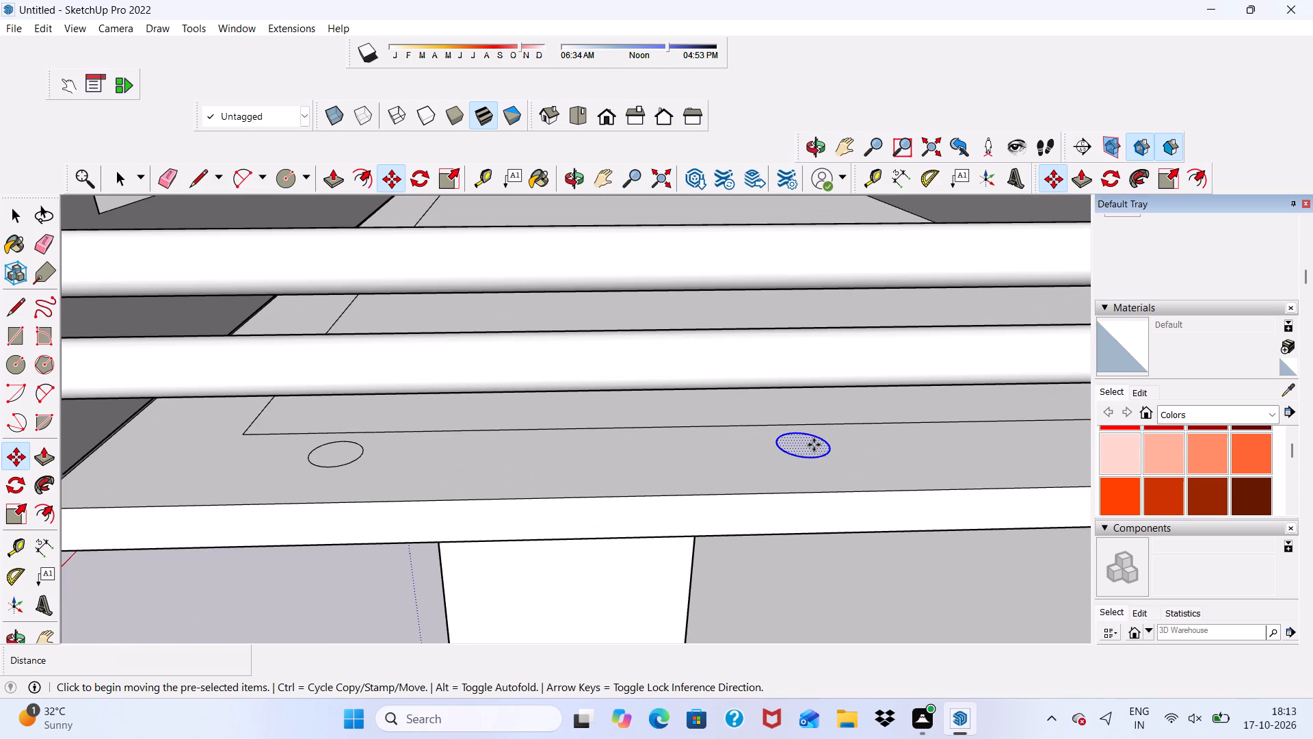
{"action": "scroll", "coordinate": [820, 442], "scroll_direction": "down", "scroll_amount": 4}
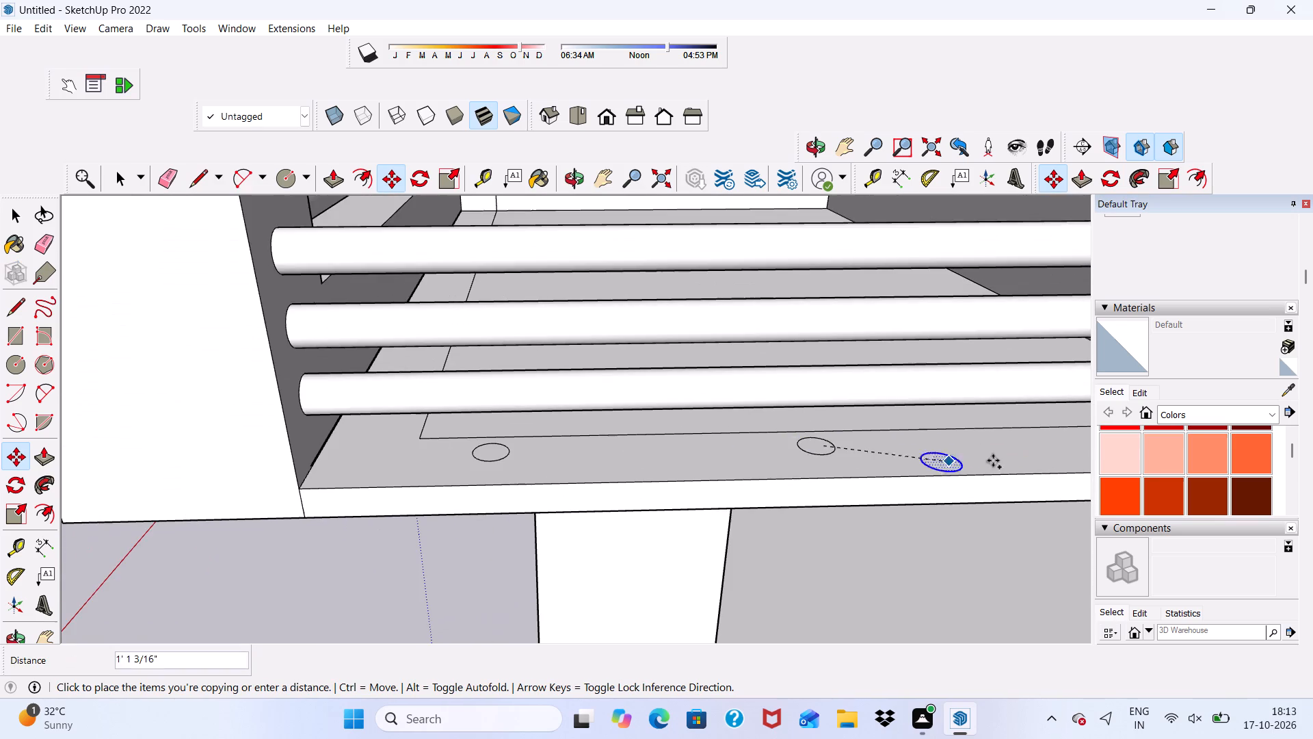
{"action": "scroll", "coordinate": [751, 419], "scroll_direction": "down", "scroll_amount": 6}
{"action": "scroll", "coordinate": [977, 444], "scroll_direction": "up", "scroll_amount": 5}
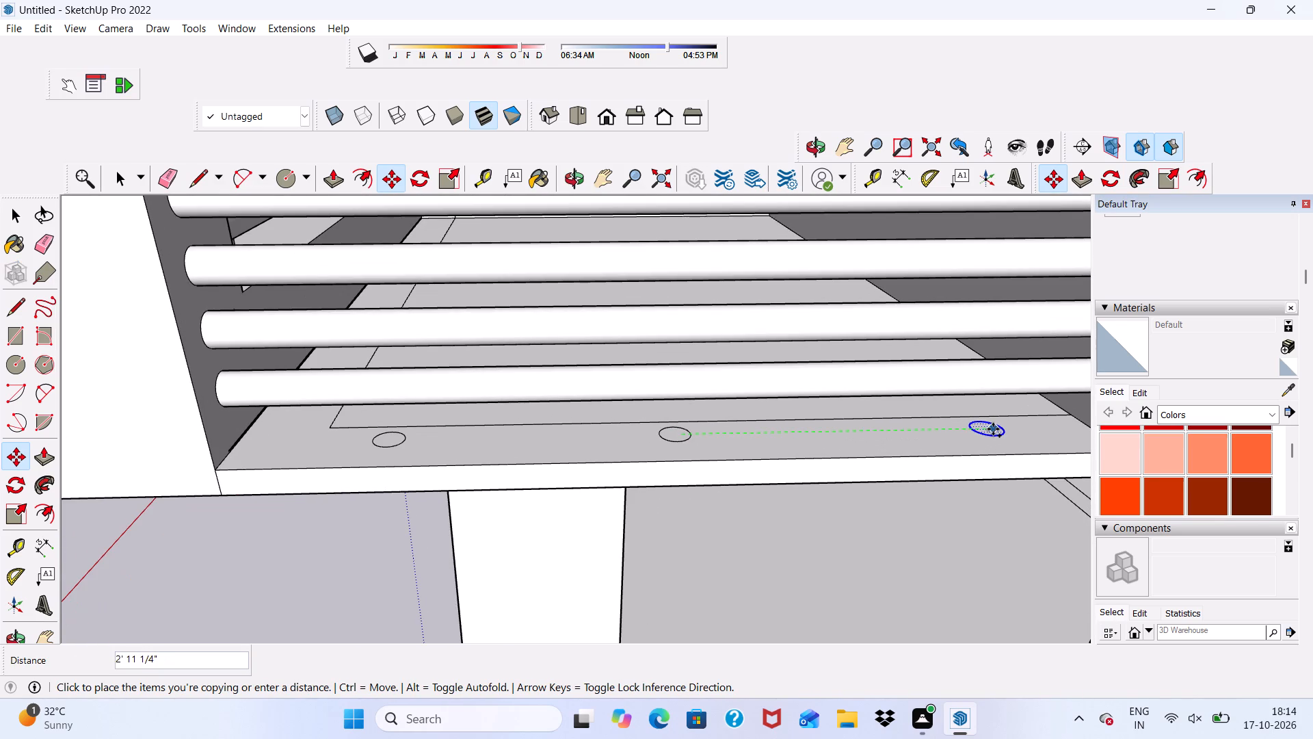
{"action": "left_click", "coordinate": [984, 426]}
{"action": "key", "text": "space"}
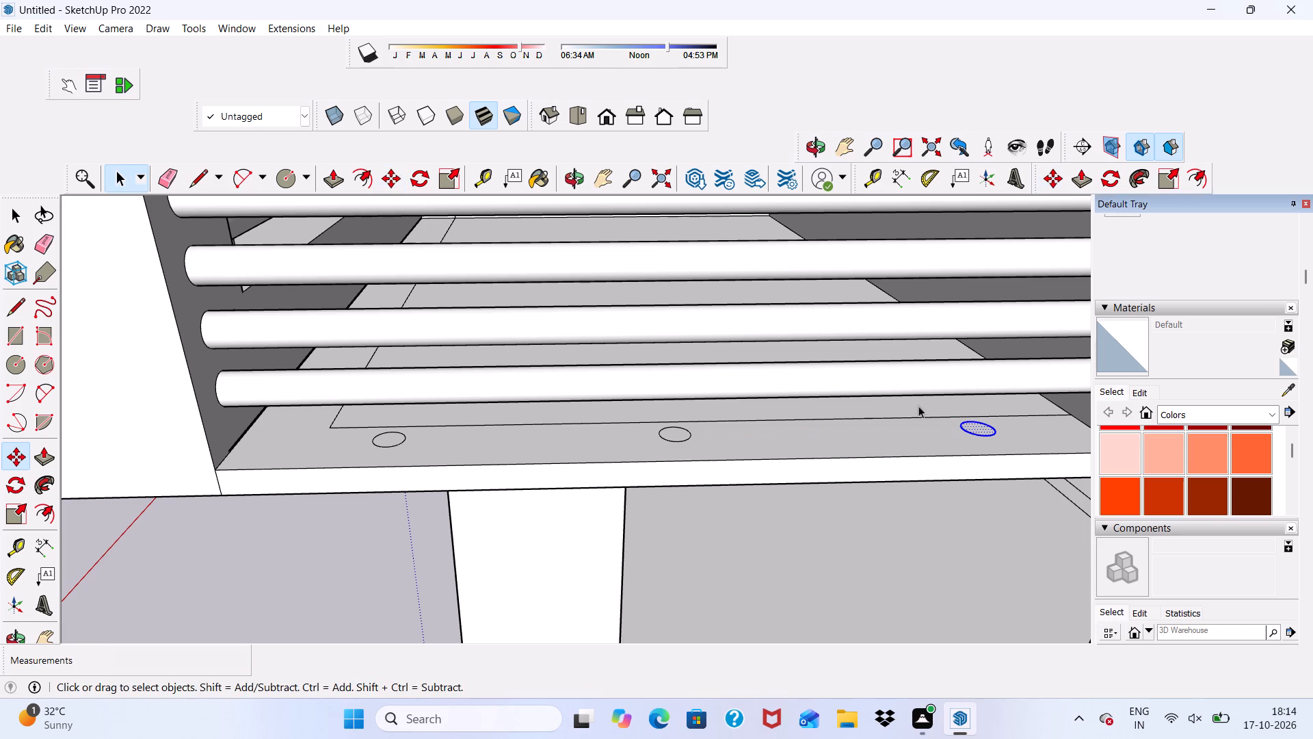
Push/Pull the third floor circle, nearest the opposite wall, up about 2' 11 1/4" to form a post rising just above the top rail.
{"action": "left_click", "coordinate": [337, 182]}
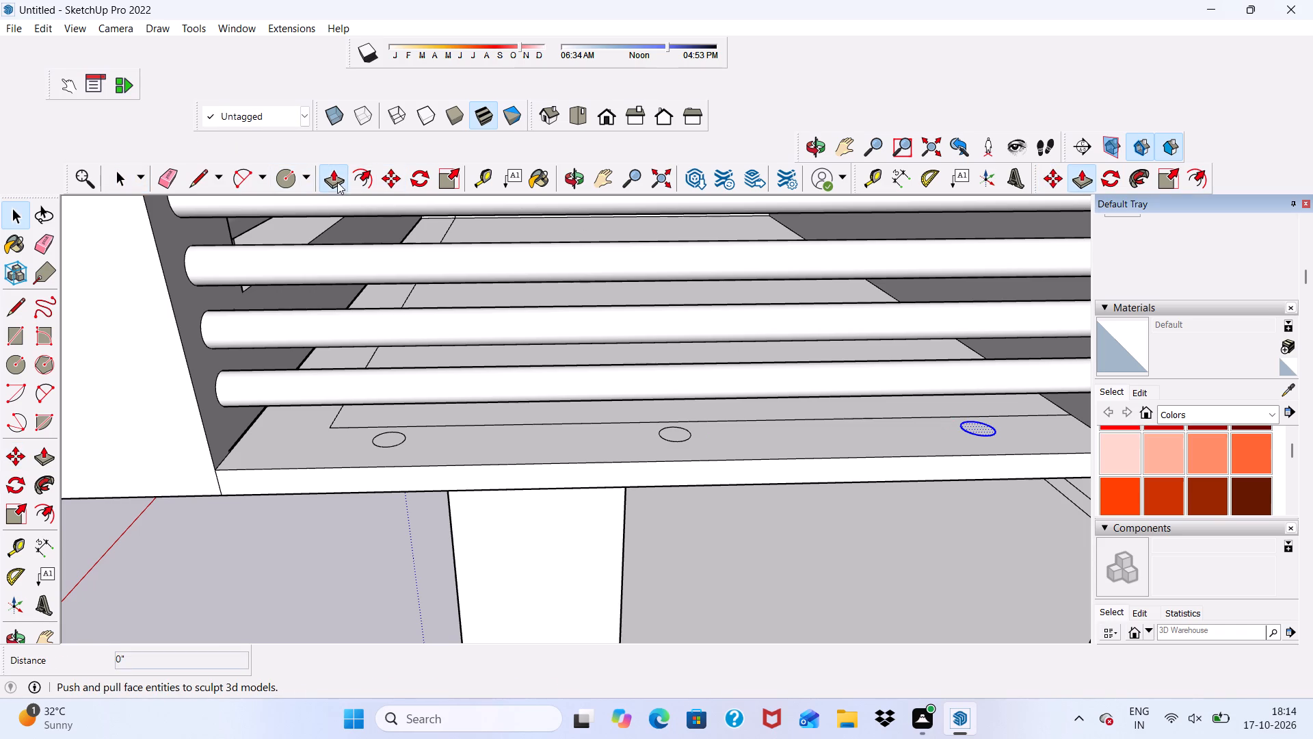
{"action": "scroll", "coordinate": [391, 380], "scroll_direction": "down", "scroll_amount": 4}
{"action": "scroll", "coordinate": [863, 411], "scroll_direction": "up", "scroll_amount": 6}
{"action": "scroll", "coordinate": [777, 439], "scroll_direction": "up", "scroll_amount": 4}
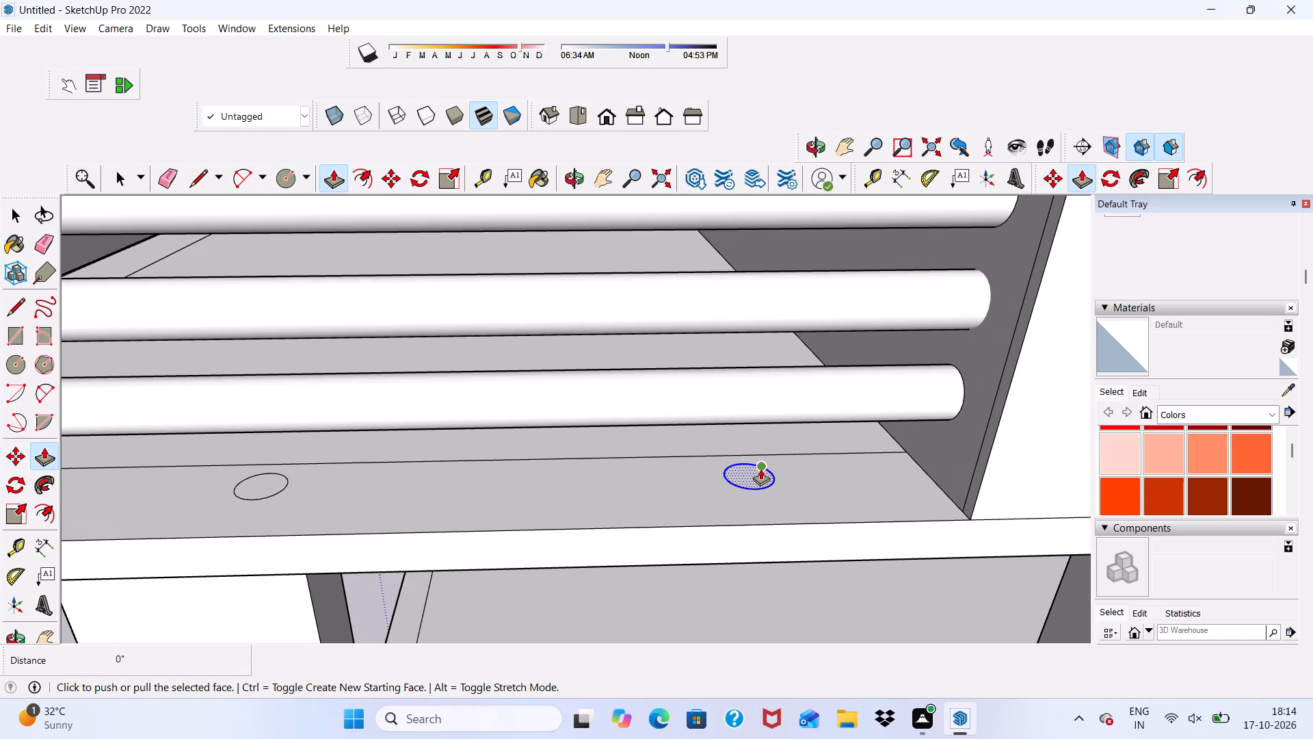
{"action": "left_click", "coordinate": [760, 469]}
{"action": "scroll", "coordinate": [717, 353], "scroll_direction": "down", "scroll_amount": 10}
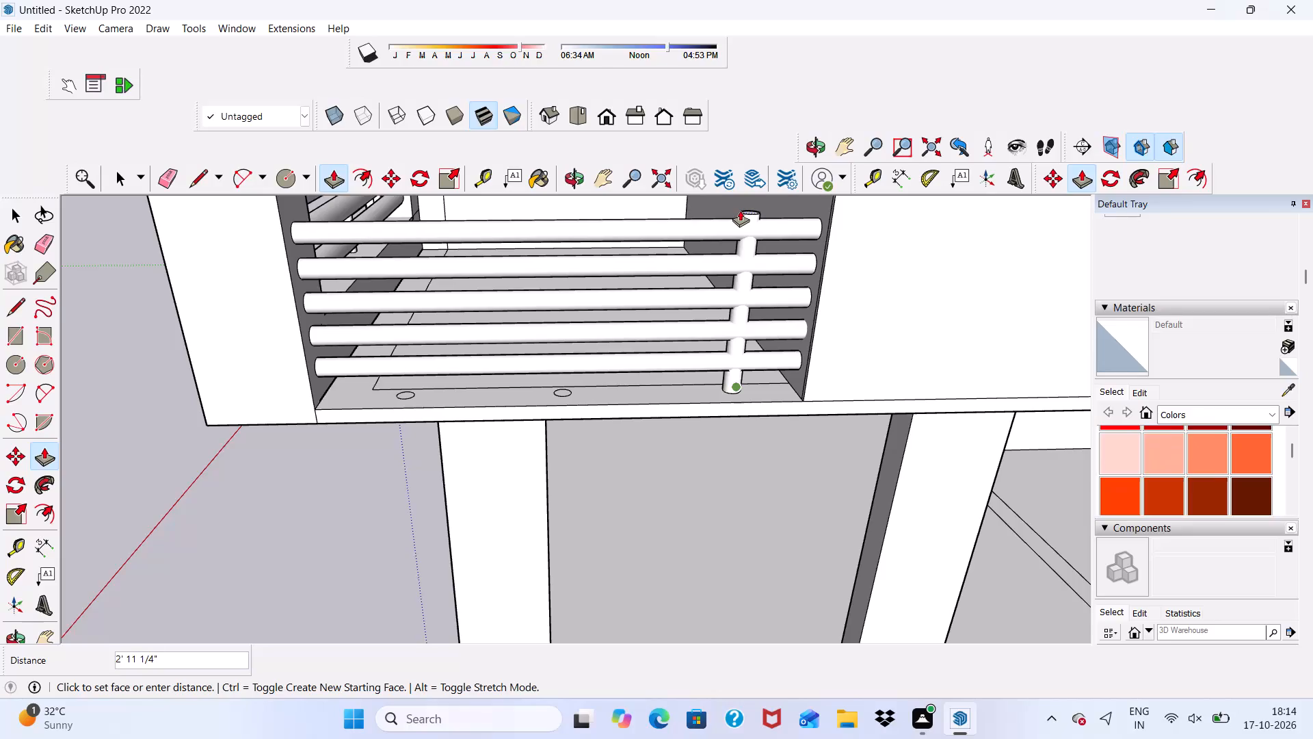
{"action": "left_click", "coordinate": [740, 210]}
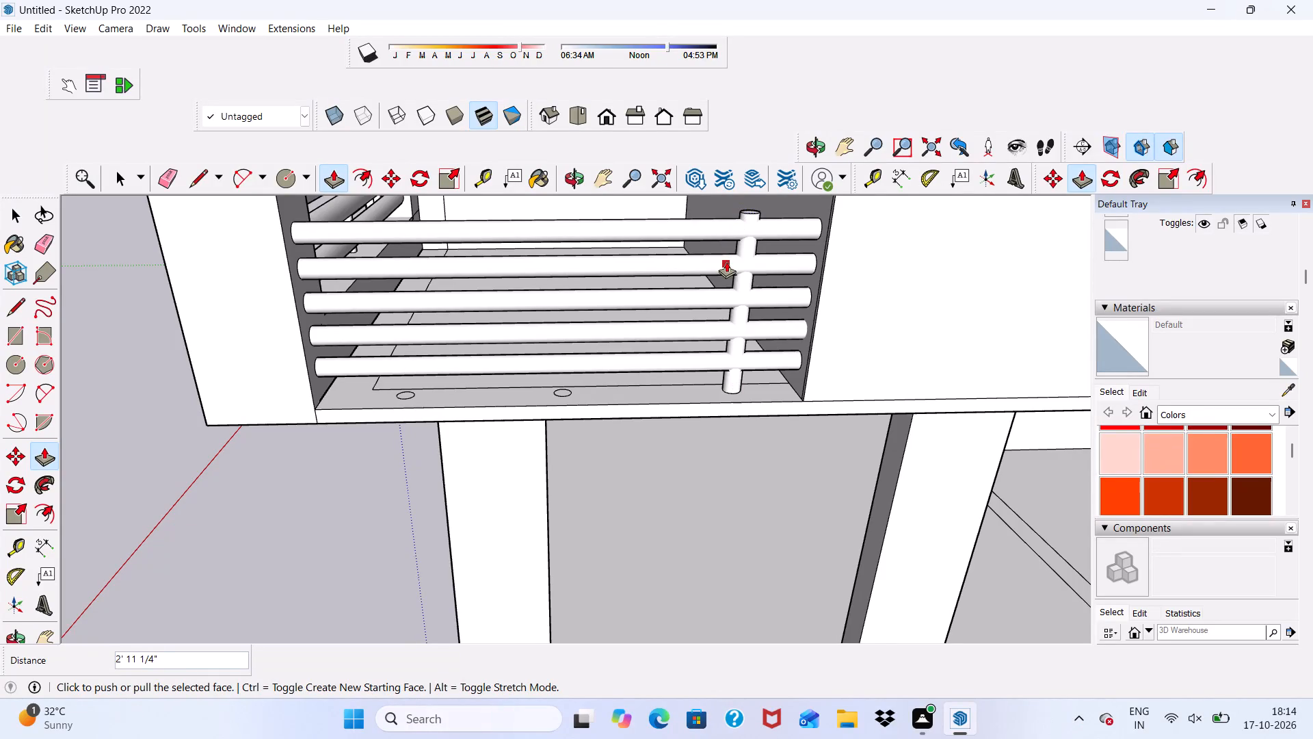
Push/Pull the middle floor circle up 2' 11 1/4", level with the top of the finished post.
{"action": "middle_click_drag", "start_coordinate": [726, 261], "coordinate": [720, 315]}
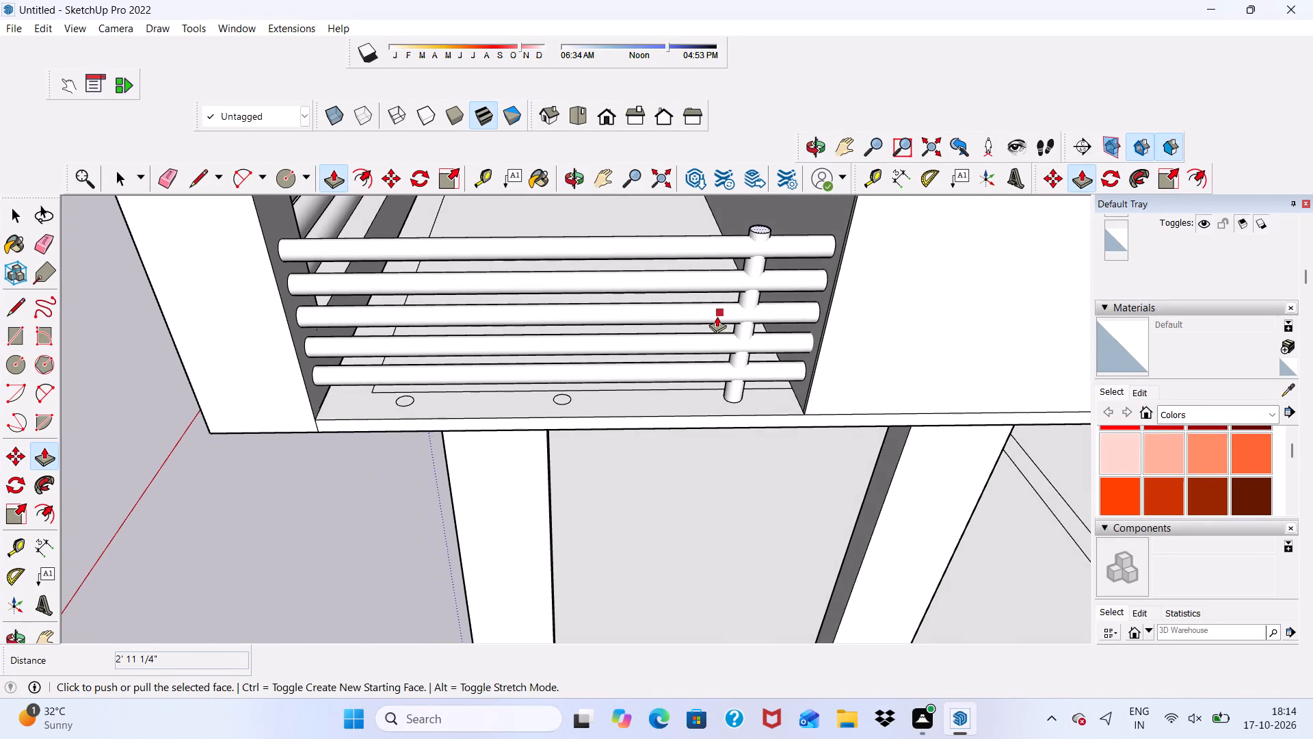
{"action": "scroll", "coordinate": [580, 400], "scroll_direction": "up", "scroll_amount": 10}
{"action": "scroll", "coordinate": [561, 393], "scroll_direction": "down", "scroll_amount": 1}
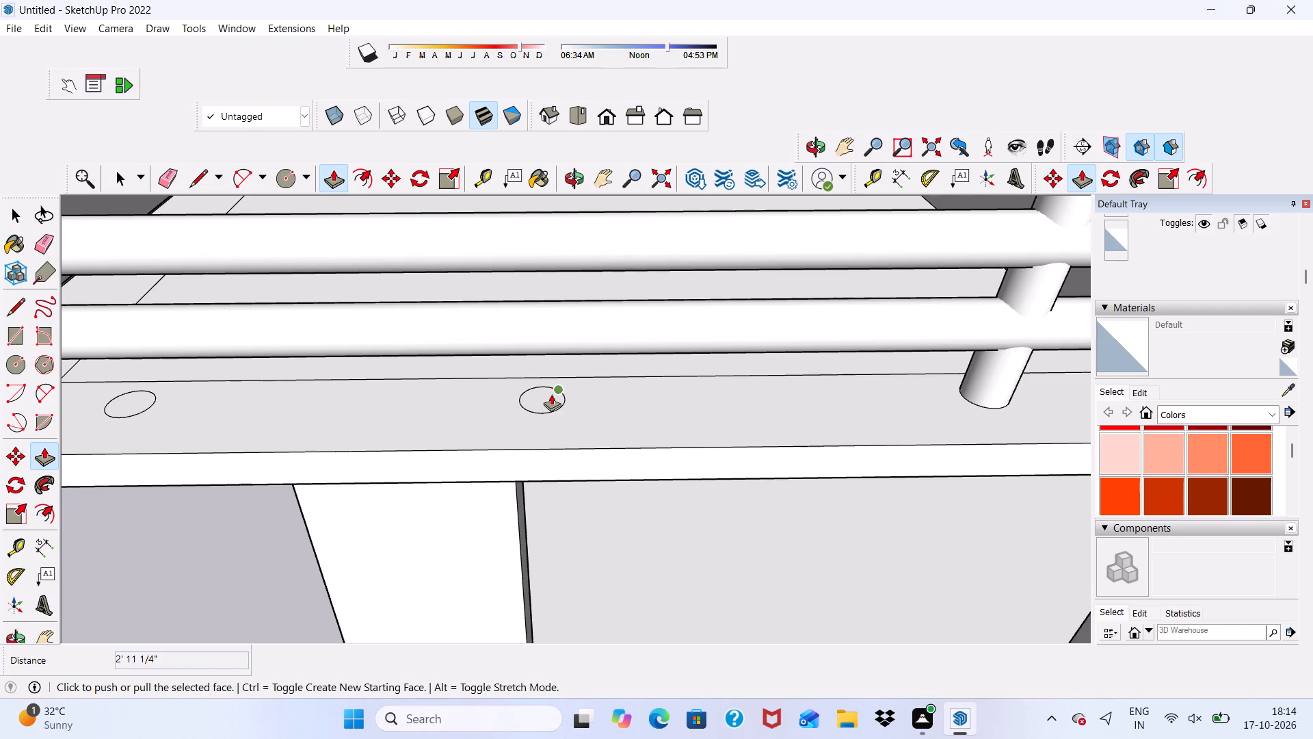
{"action": "key", "text": "space"}
{"action": "left_click", "coordinate": [546, 394]}
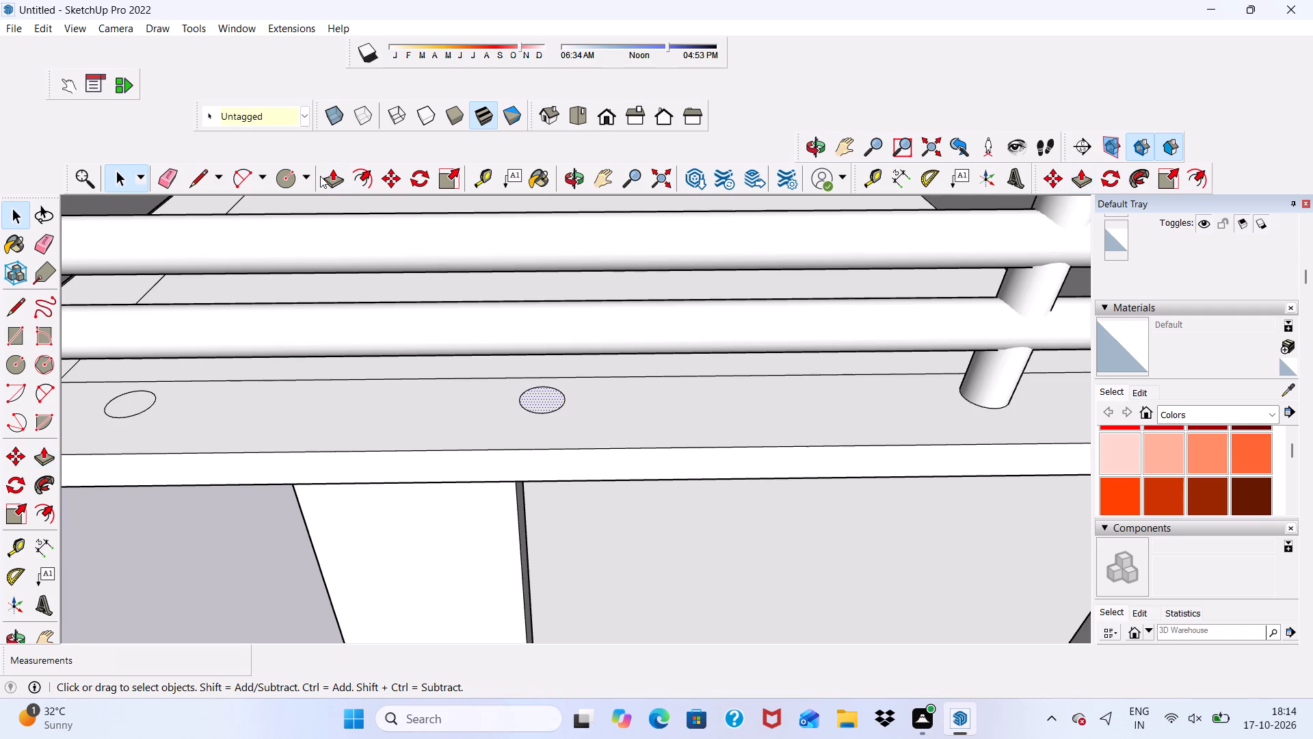
{"action": "left_click", "coordinate": [319, 174]}
{"action": "left_click", "coordinate": [328, 177]}
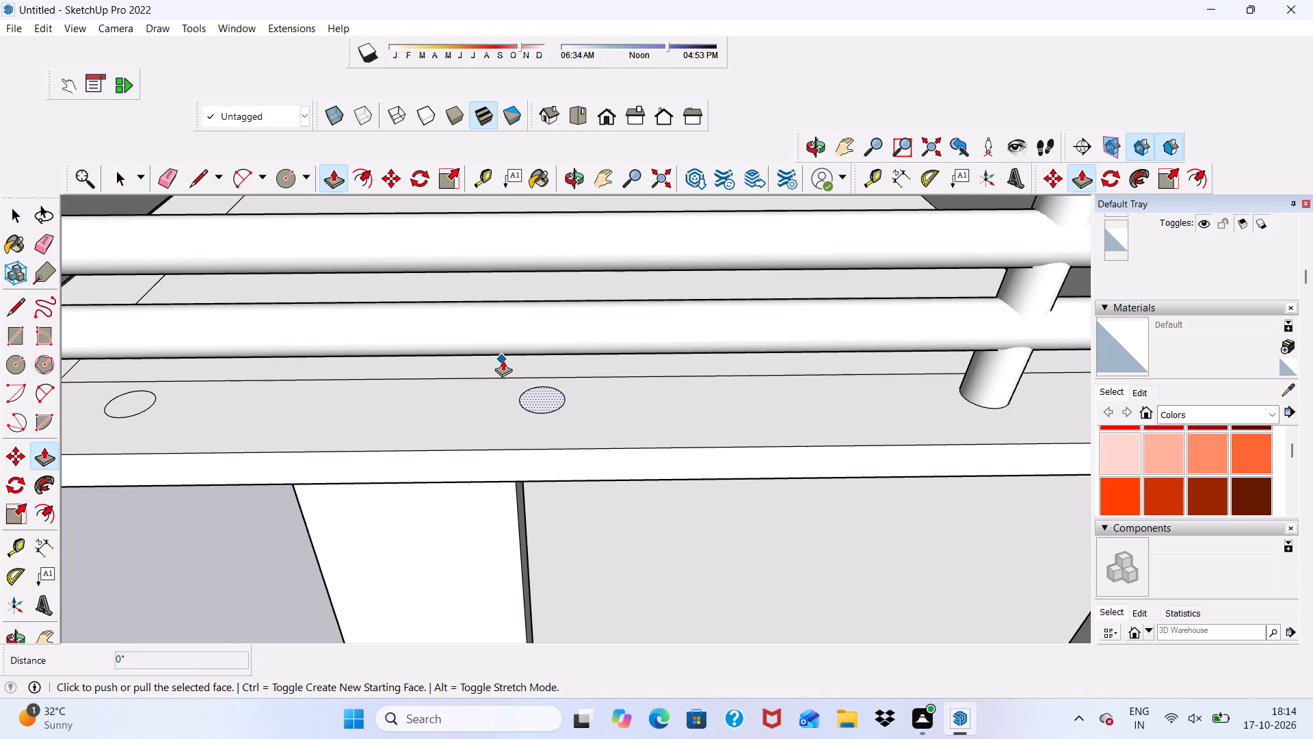
{"action": "left_click", "coordinate": [538, 396]}
{"action": "scroll", "coordinate": [531, 324], "scroll_direction": "down", "scroll_amount": 17}
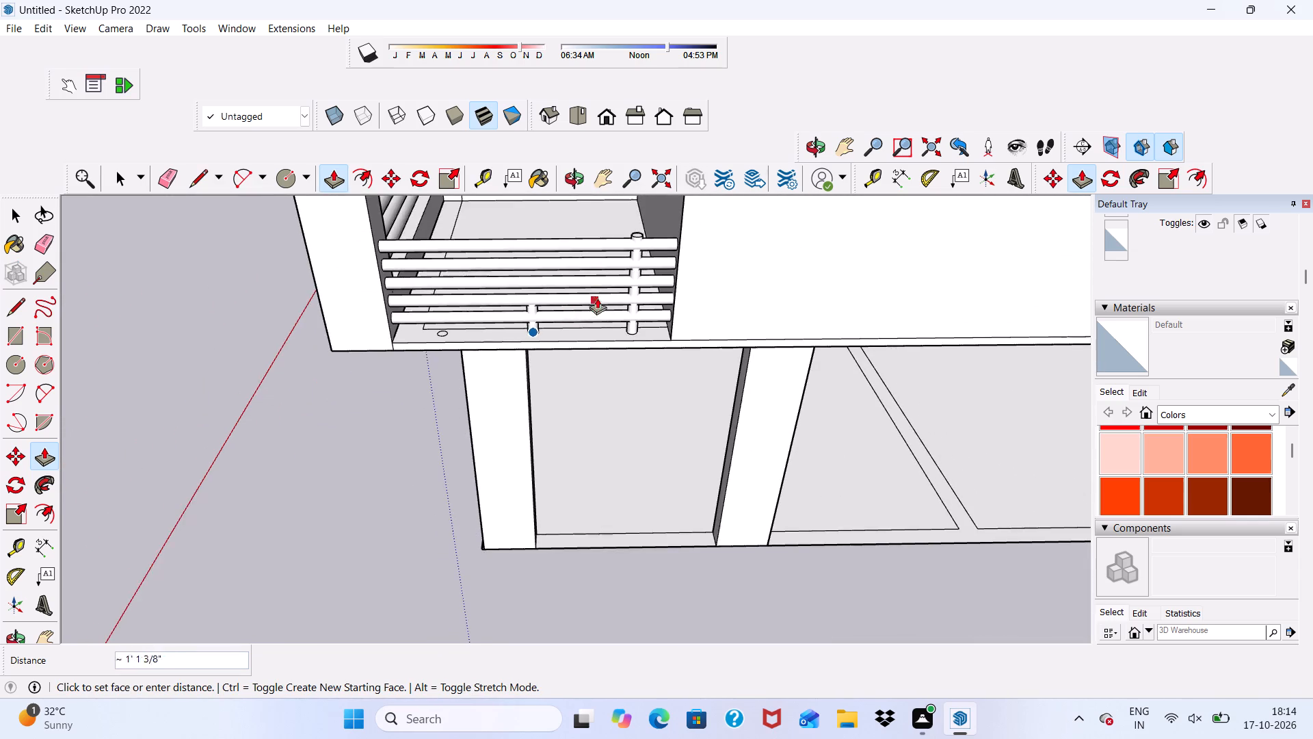
{"action": "scroll", "coordinate": [592, 263], "scroll_direction": "down", "scroll_amount": 3}
{"action": "scroll", "coordinate": [643, 246], "scroll_direction": "up", "scroll_amount": 5}
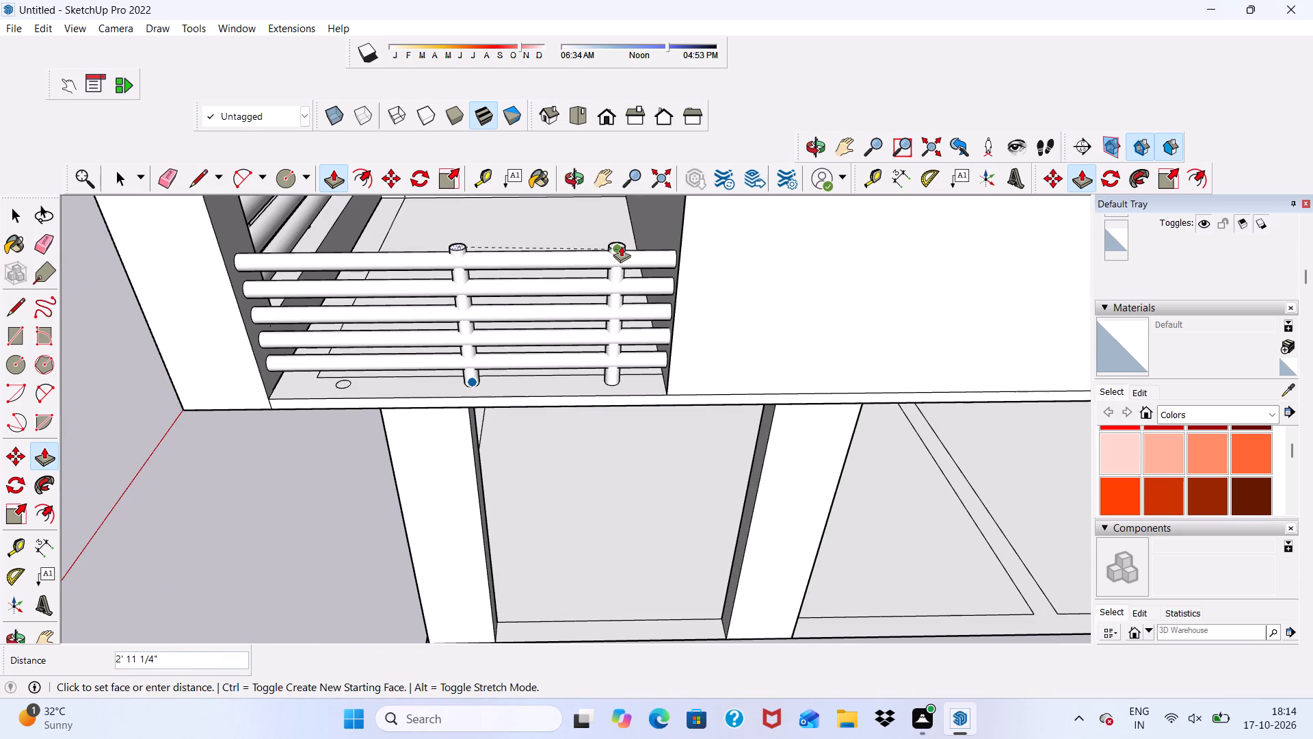
{"action": "left_click", "coordinate": [621, 243]}
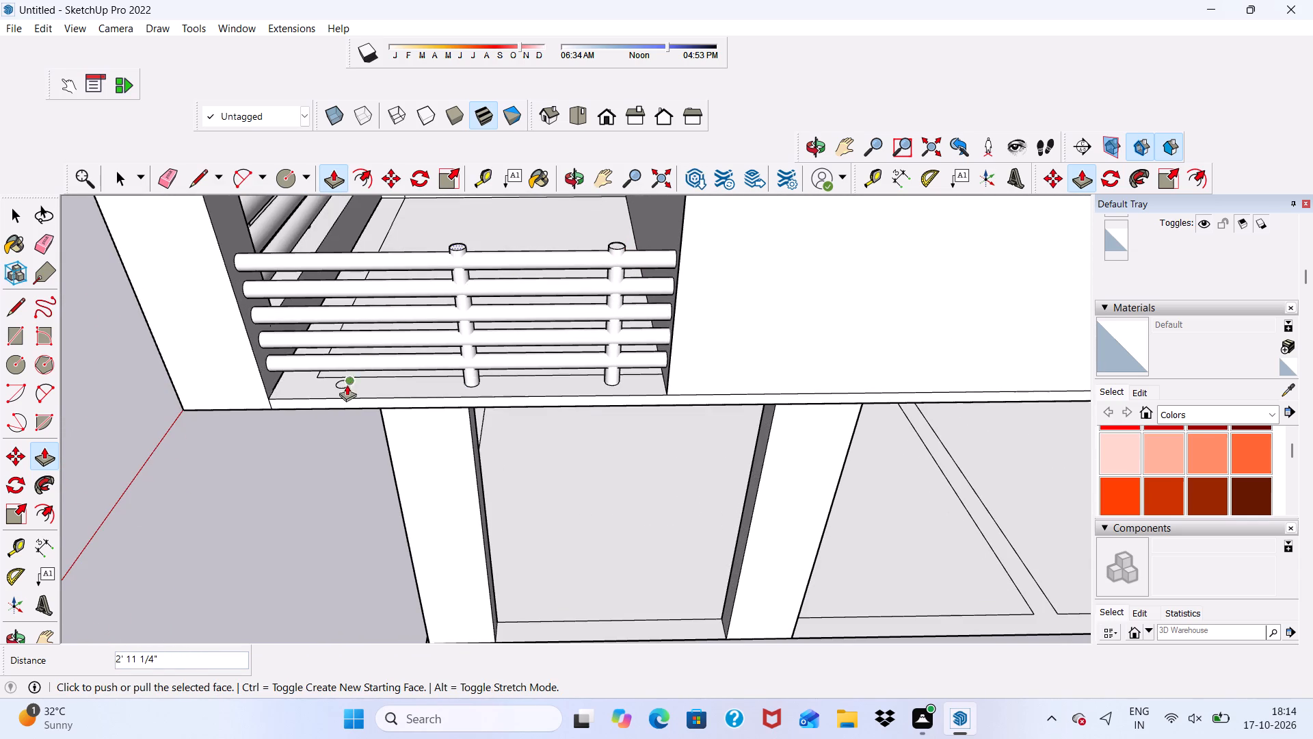
Push/Pull the remaining floor circle near the corner column up to the same height as the other two posts.
{"action": "scroll", "coordinate": [340, 390], "scroll_direction": "up", "scroll_amount": 12}
{"action": "key", "text": "space"}
{"action": "left_click", "coordinate": [343, 398]}
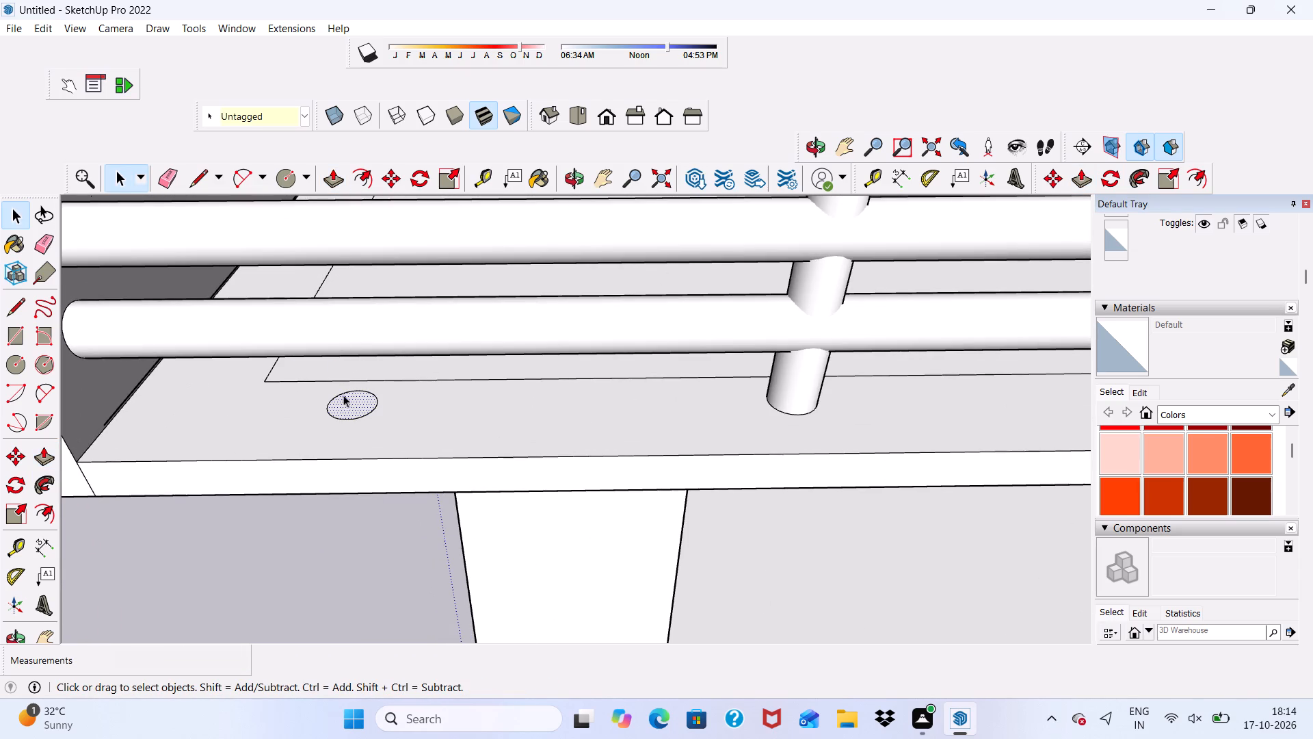
{"action": "left_click", "coordinate": [329, 170]}
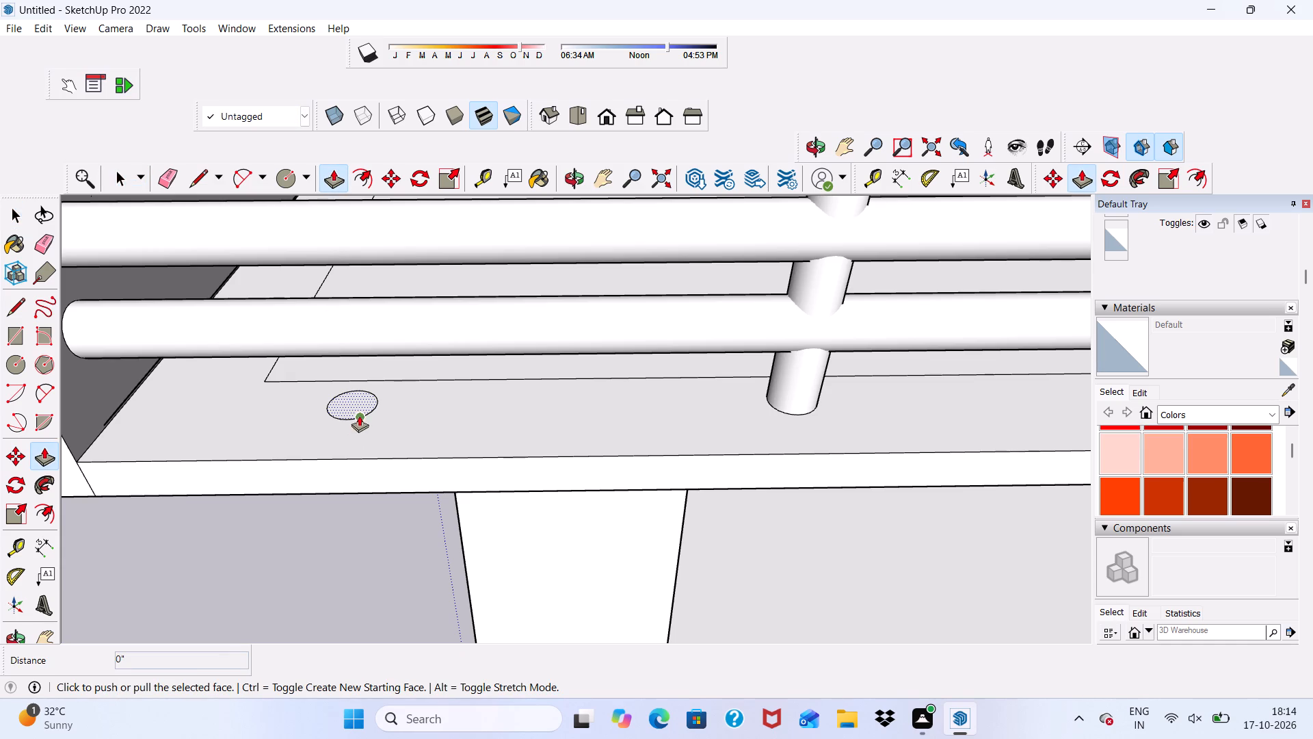
{"action": "left_click", "coordinate": [358, 401]}
{"action": "scroll", "coordinate": [343, 379], "scroll_direction": "down", "scroll_amount": 6}
{"action": "scroll", "coordinate": [360, 382], "scroll_direction": "up", "scroll_amount": 2}
{"action": "scroll", "coordinate": [362, 365], "scroll_direction": "down", "scroll_amount": 13}
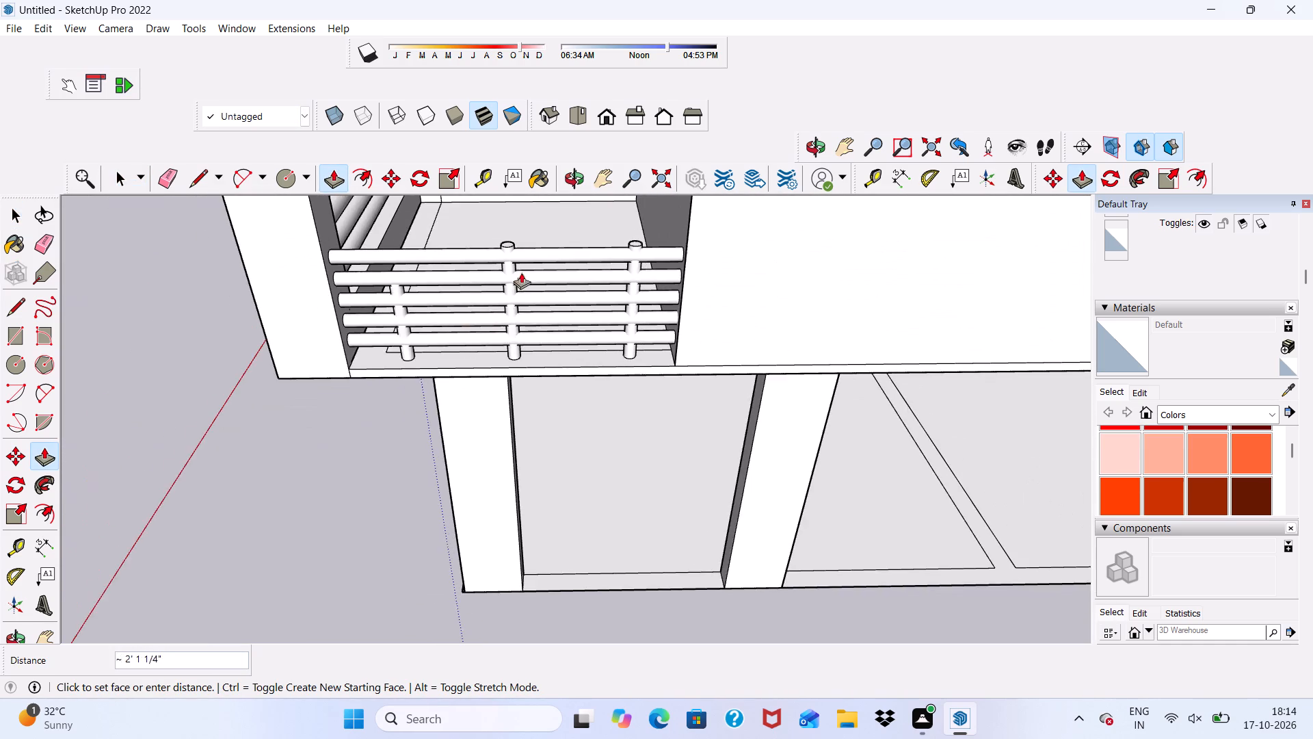
{"action": "scroll", "coordinate": [521, 272], "scroll_direction": "up", "scroll_amount": 5}
{"action": "left_click", "coordinate": [506, 230]}
{"action": "scroll", "coordinate": [495, 252], "scroll_direction": "down", "scroll_amount": 6}
{"action": "key", "text": "space"}
Examine the lower-floor balcony railings from the front and side of the building.
{"action": "middle_click_drag", "start_coordinate": [476, 361], "coordinate": [493, 239]}
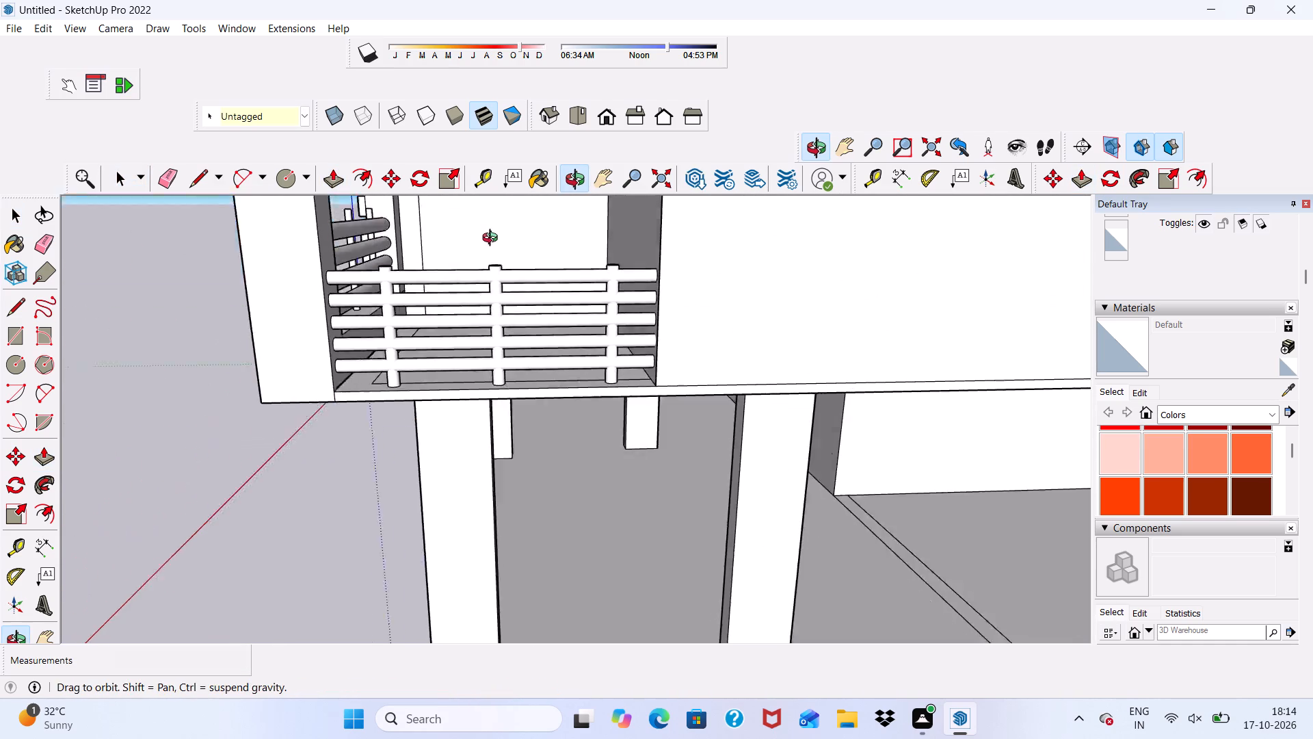
{"action": "middle_click_drag", "start_coordinate": [493, 239], "coordinate": [495, 229]}
{"action": "scroll", "coordinate": [496, 226], "scroll_direction": "up", "scroll_amount": 1}
{"action": "scroll", "coordinate": [496, 226], "scroll_direction": "down", "scroll_amount": 6}
{"action": "middle_click_drag", "start_coordinate": [408, 369], "coordinate": [664, 405]}
{"action": "scroll", "coordinate": [602, 317], "scroll_direction": "down", "scroll_amount": 3}
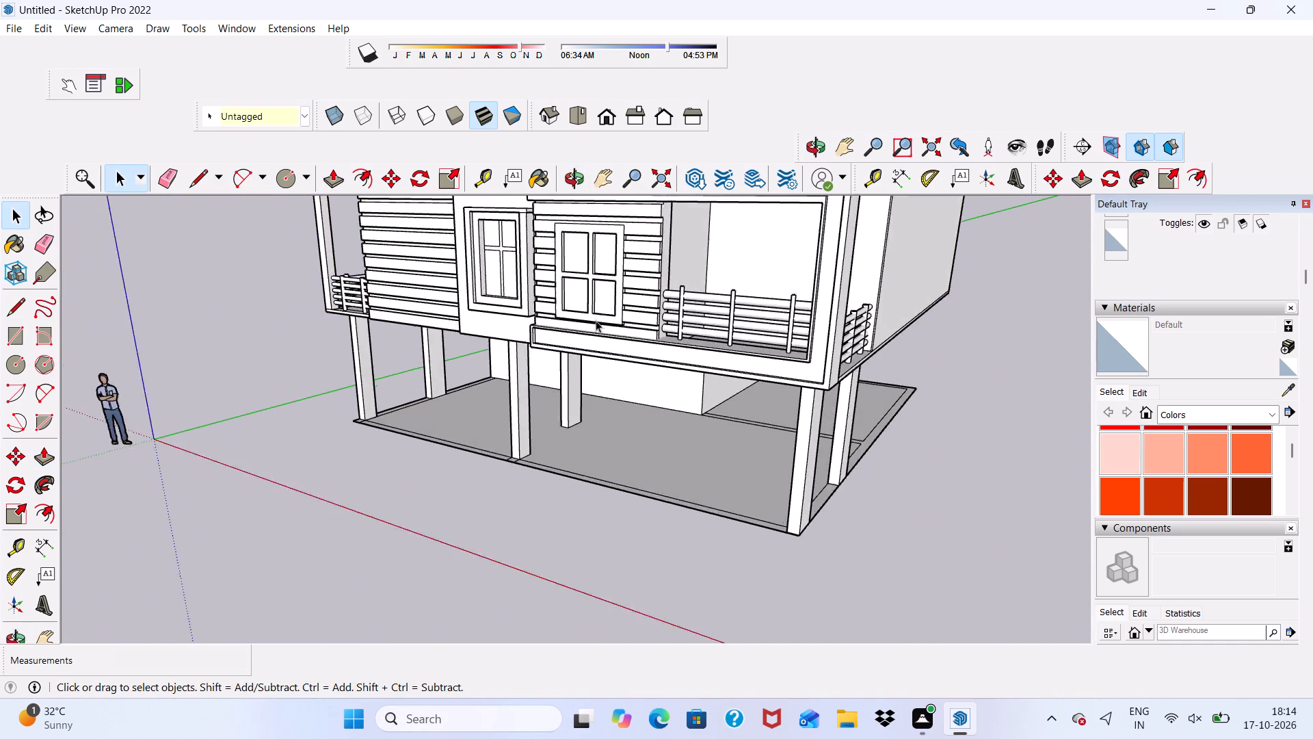
{"action": "scroll", "coordinate": [596, 320], "scroll_direction": "down", "scroll_amount": 3}
{"action": "middle_click_drag", "start_coordinate": [630, 404], "coordinate": [604, 385]}
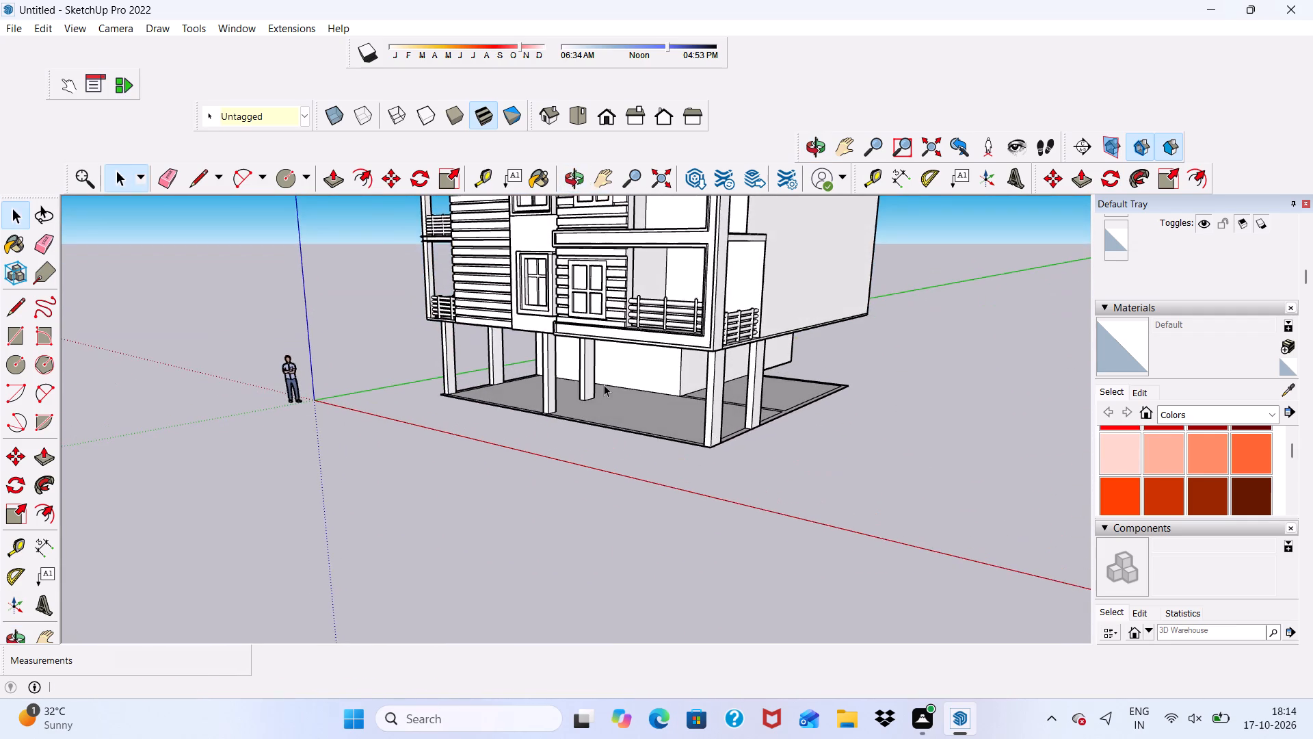
{"action": "scroll", "coordinate": [622, 267], "scroll_direction": "up", "scroll_amount": 8}
{"action": "scroll", "coordinate": [618, 334], "scroll_direction": "down", "scroll_amount": 1}
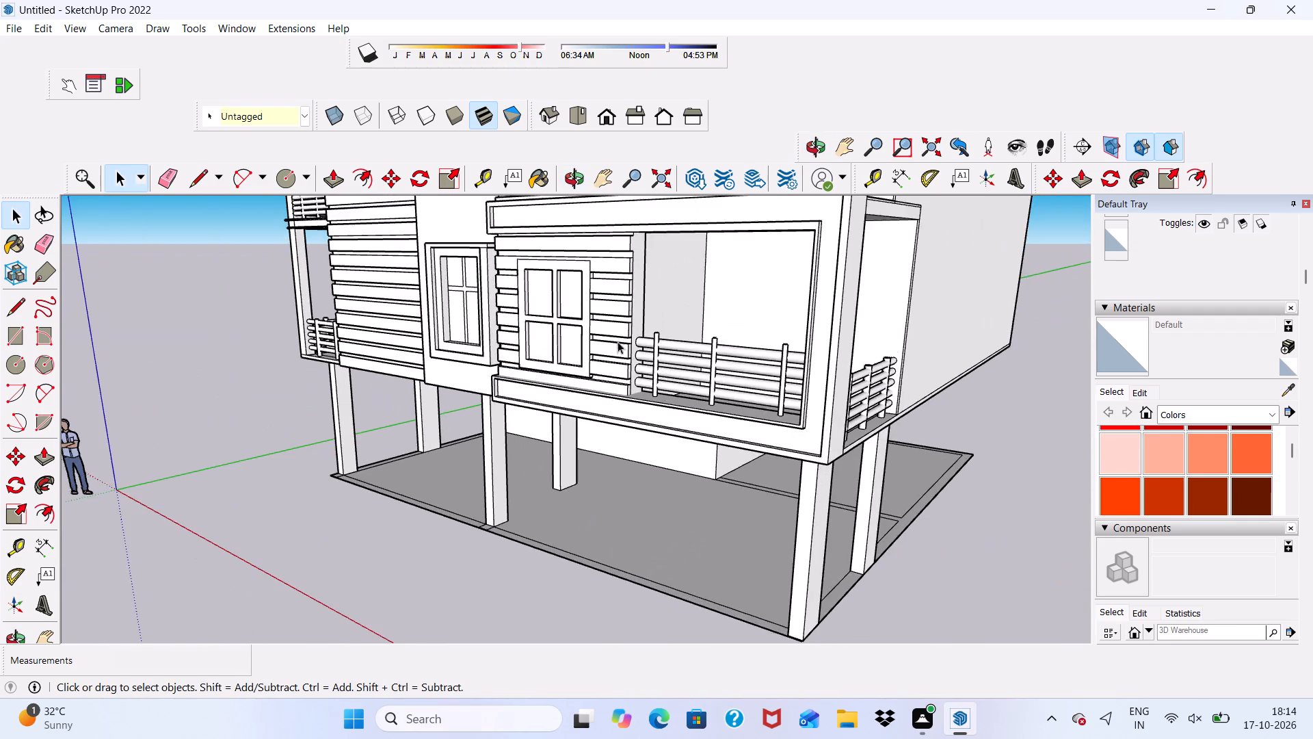
{"action": "middle_click_drag", "start_coordinate": [618, 344], "coordinate": [223, 401]}
{"action": "scroll", "coordinate": [343, 416], "scroll_direction": "up", "scroll_amount": 5}
{"action": "scroll", "coordinate": [315, 398], "scroll_direction": "down", "scroll_amount": 7}
{"action": "middle_click_drag", "start_coordinate": [198, 371], "coordinate": [649, 320]}
{"action": "scroll", "coordinate": [648, 305], "scroll_direction": "down", "scroll_amount": 5}
{"action": "middle_click_drag", "start_coordinate": [648, 305], "coordinate": [540, 304]}
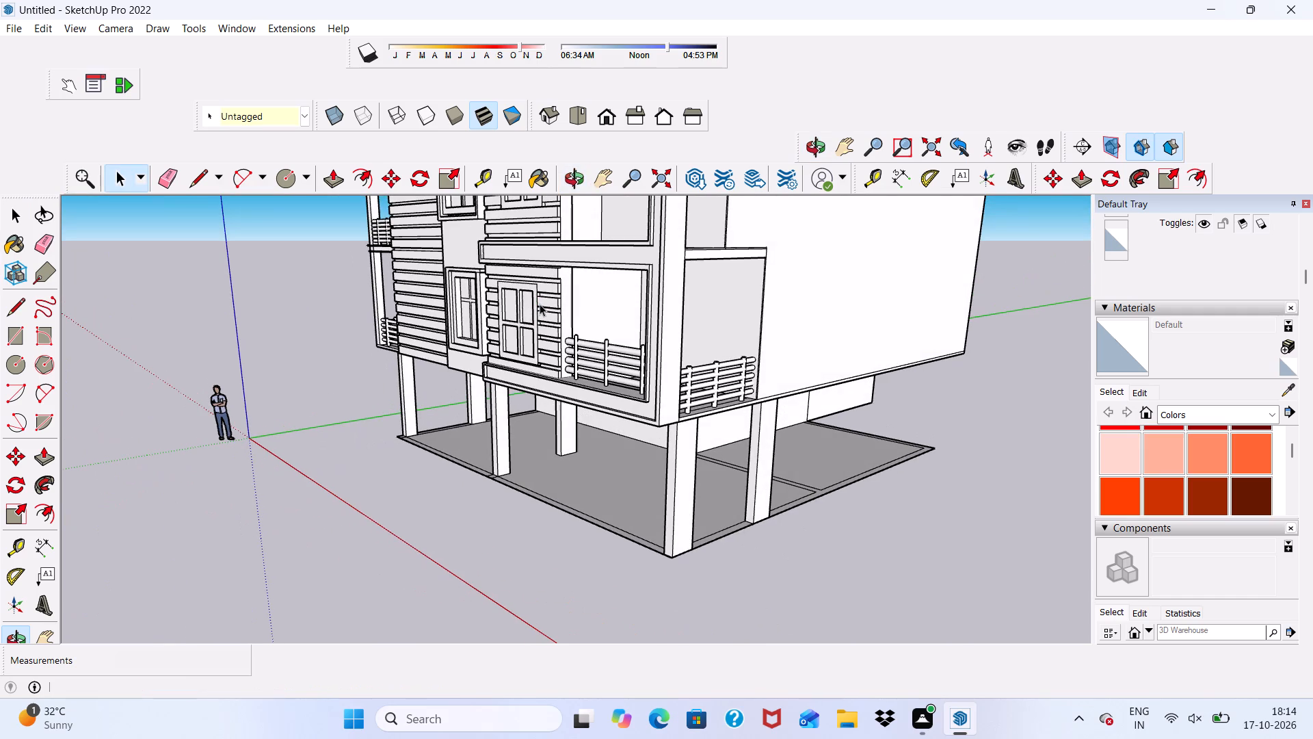
{"action": "scroll", "coordinate": [540, 299], "scroll_direction": "down", "scroll_amount": 3}
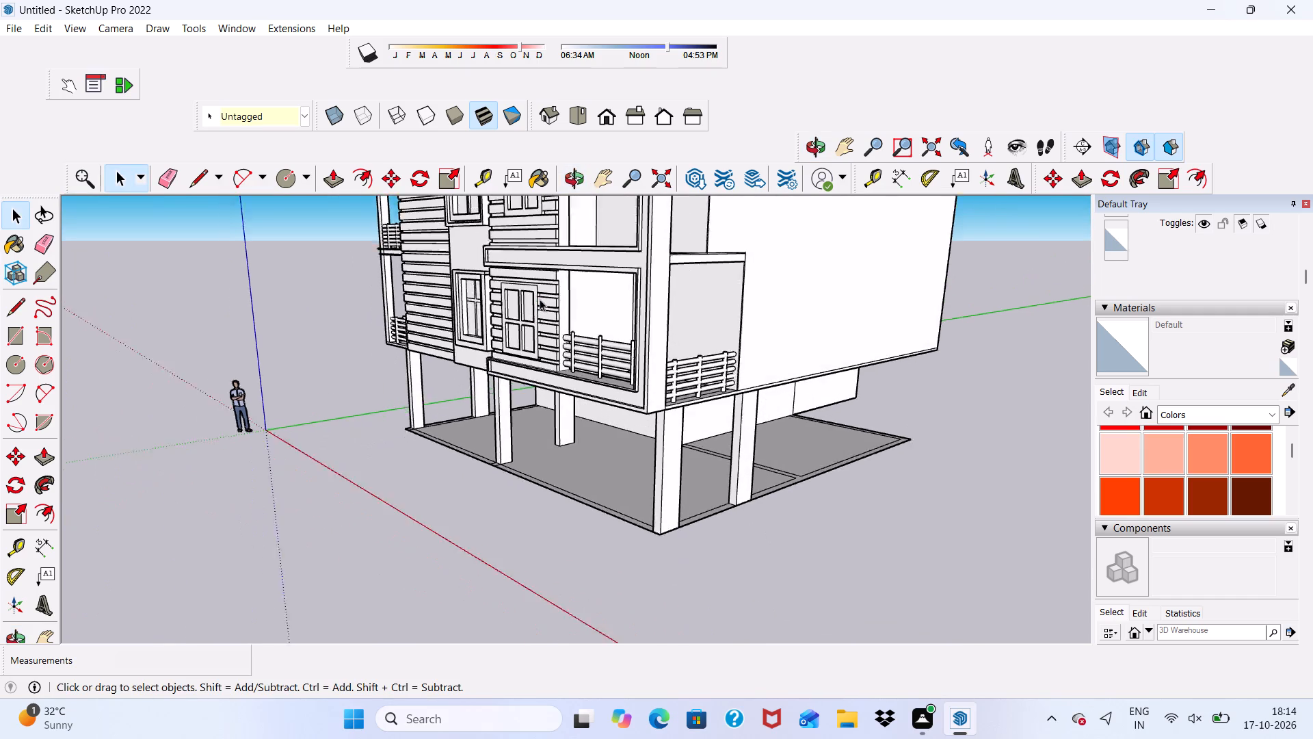
{"action": "scroll", "coordinate": [540, 299], "scroll_direction": "down", "scroll_amount": 7}
{"action": "scroll", "coordinate": [555, 359], "scroll_direction": "up", "scroll_amount": 6}
{"action": "scroll", "coordinate": [559, 248], "scroll_direction": "up", "scroll_amount": 6}
Draw a circle of about 2 9/16" radius low on the wall end beside the slatted cladding of the upper-floor front balcony.
{"action": "middle_click_drag", "start_coordinate": [553, 259], "coordinate": [554, 317]}
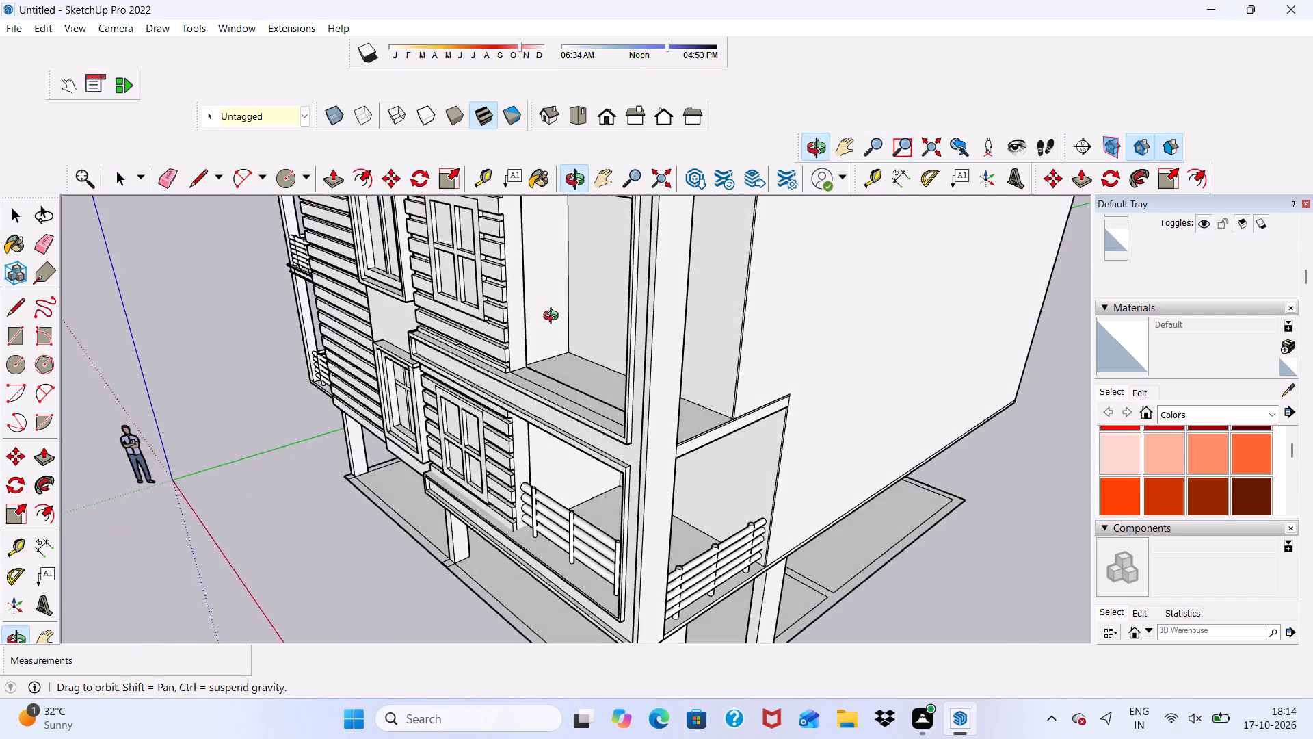
{"action": "middle_click_drag", "start_coordinate": [554, 317], "coordinate": [535, 341]}
{"action": "scroll", "coordinate": [446, 274], "scroll_direction": "up", "scroll_amount": 1}
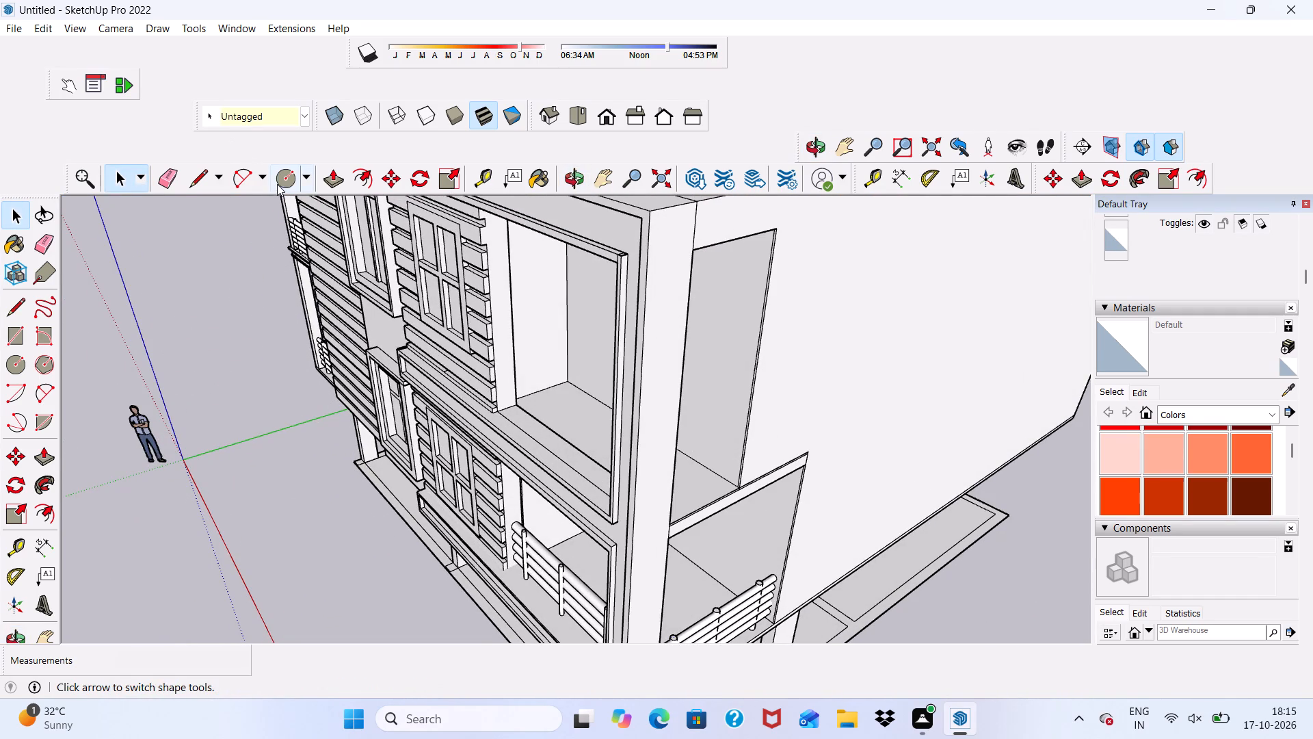
{"action": "left_click", "coordinate": [277, 184]}
{"action": "scroll", "coordinate": [473, 346], "scroll_direction": "up", "scroll_amount": 3}
{"action": "scroll", "coordinate": [533, 394], "scroll_direction": "up", "scroll_amount": 9}
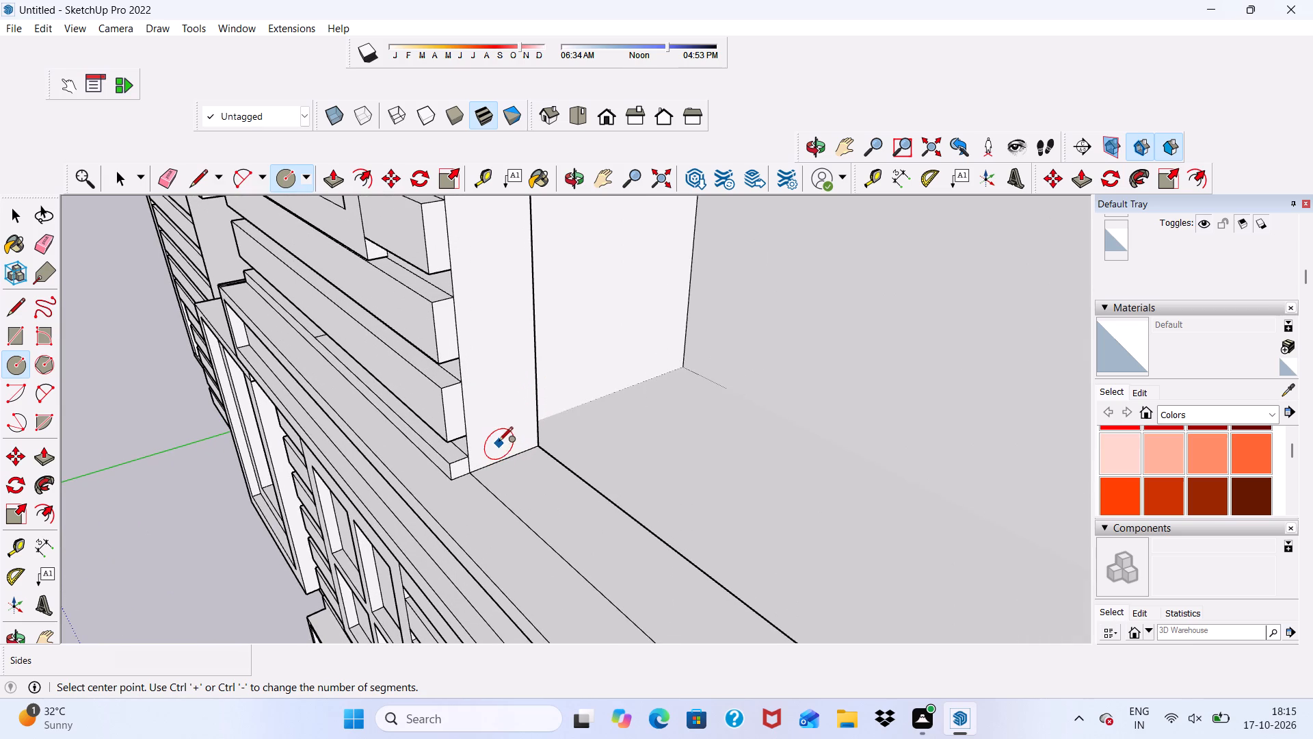
{"action": "left_click", "coordinate": [499, 437]}
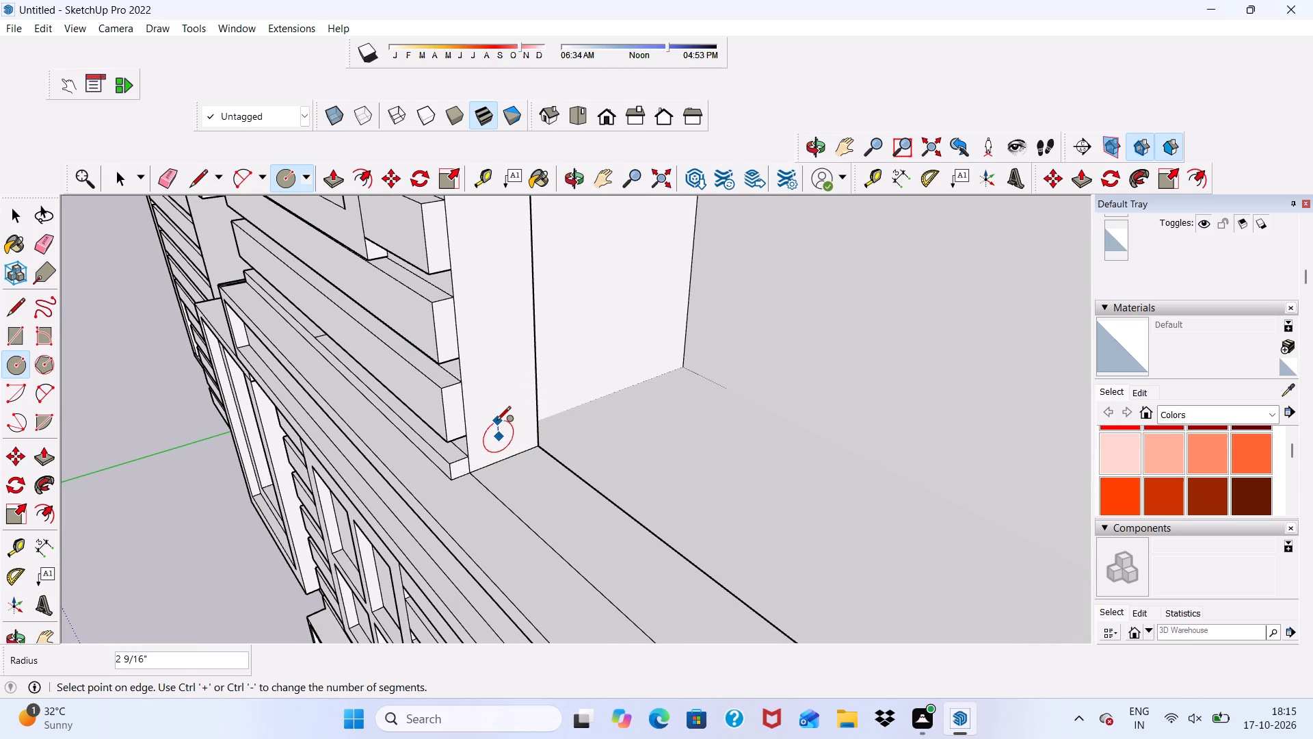
{"action": "left_click", "coordinate": [496, 422]}
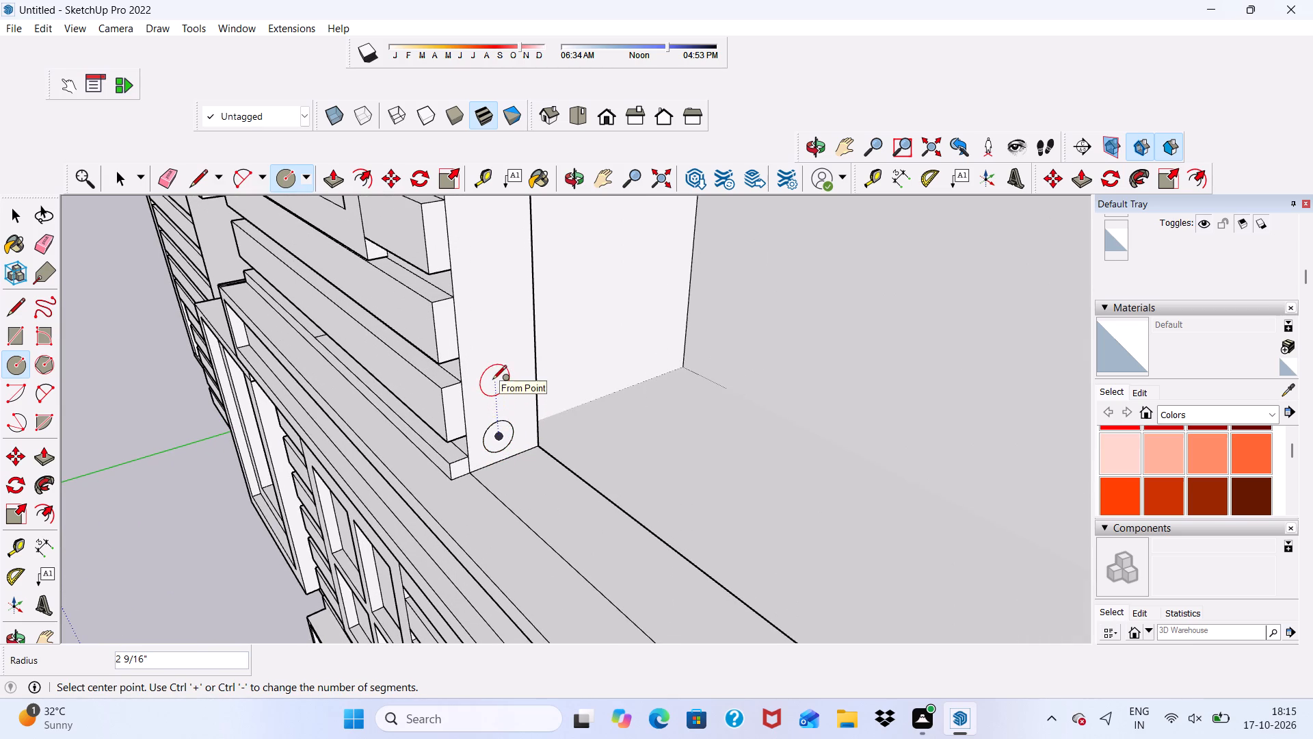
Copy the circle about 9 1/8" straight up the wall end and array it into four equally spaced copies.
{"action": "key", "text": "space"}
{"action": "double_click", "coordinate": [496, 435]}
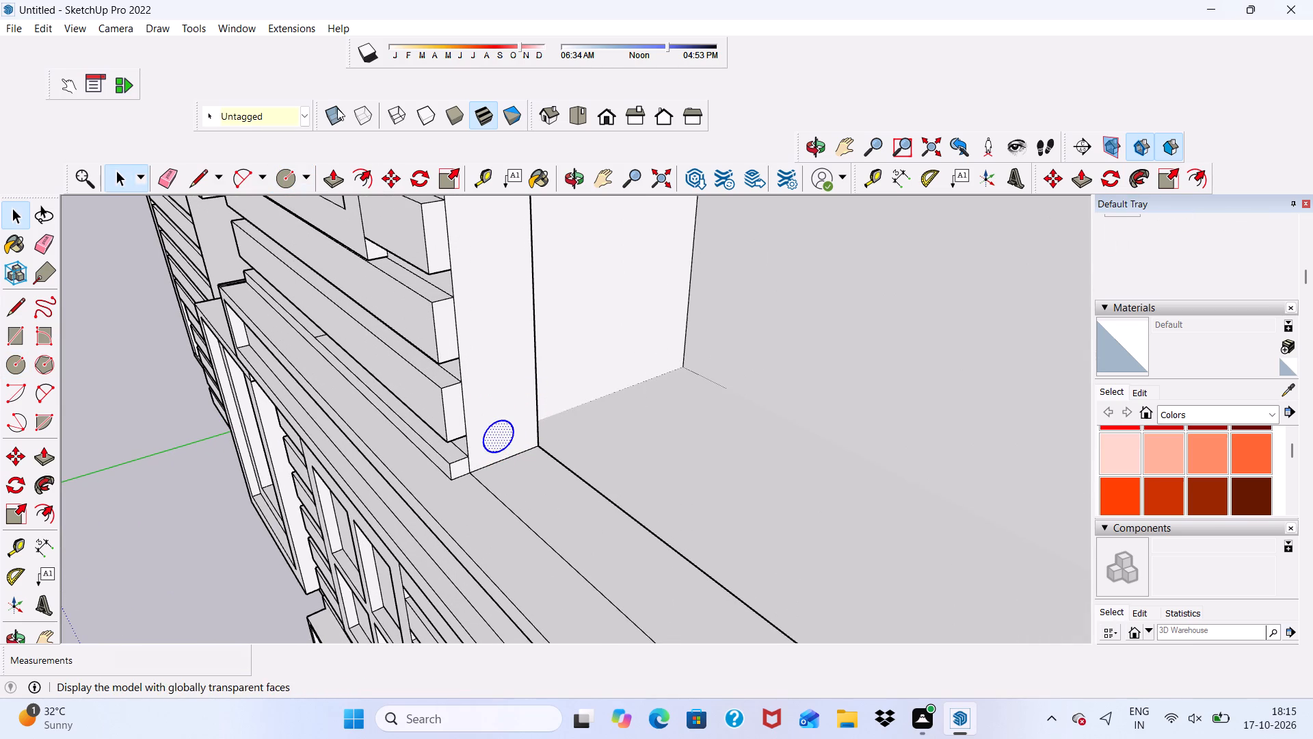
{"action": "left_click", "coordinate": [389, 176]}
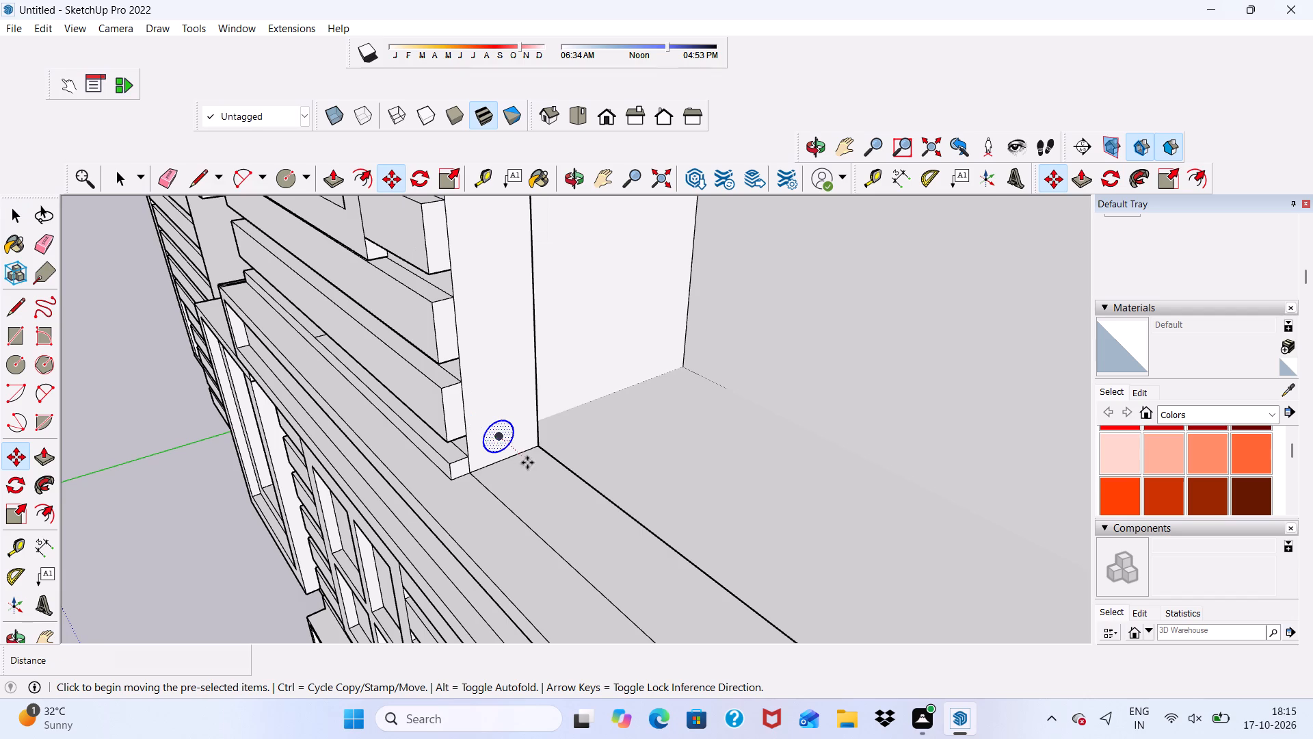
{"action": "left_click", "coordinate": [504, 443]}
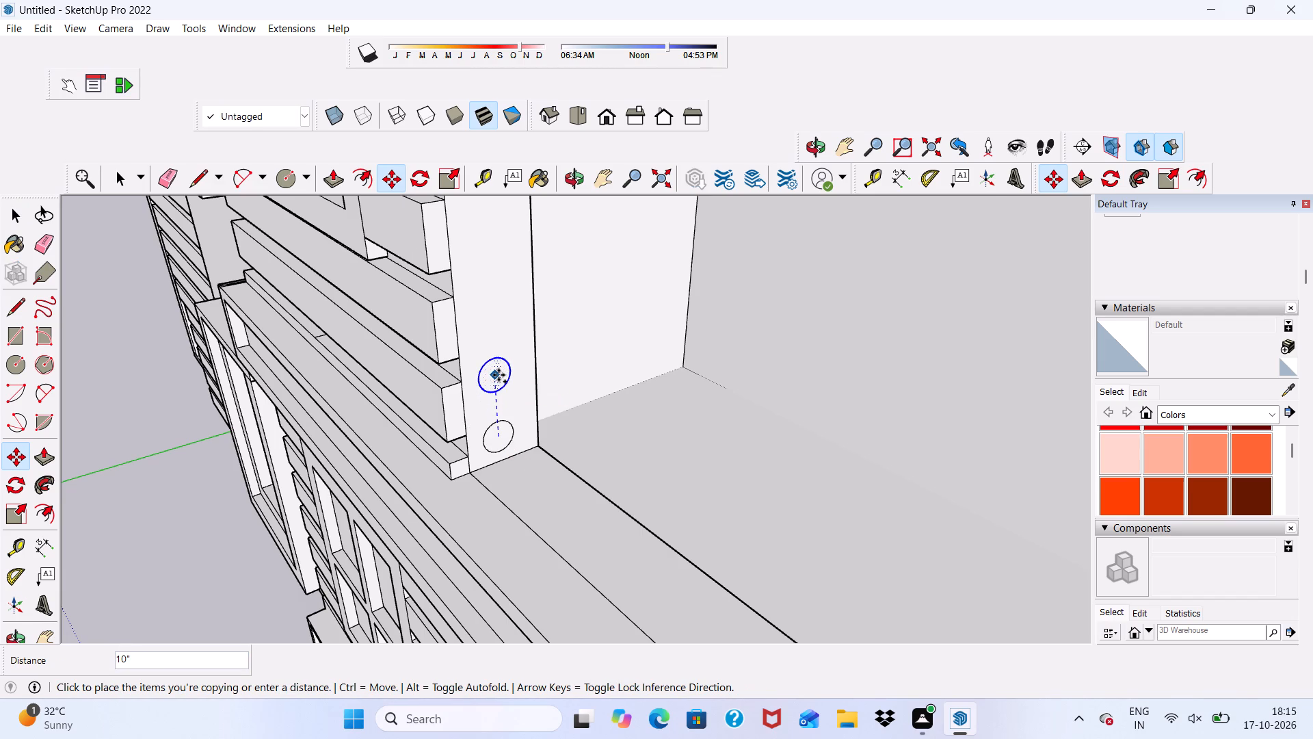
{"action": "left_click", "coordinate": [499, 380]}
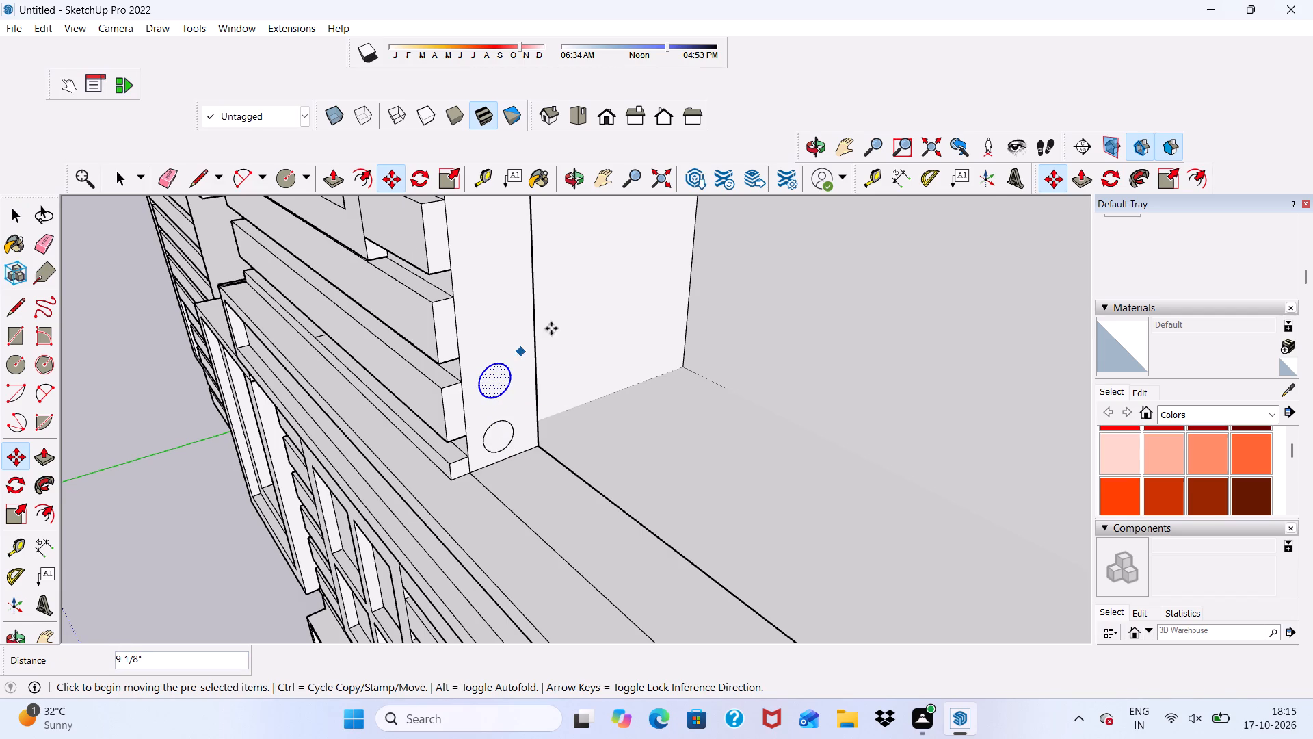
{"action": "key", "text": "shift+asterisk"}
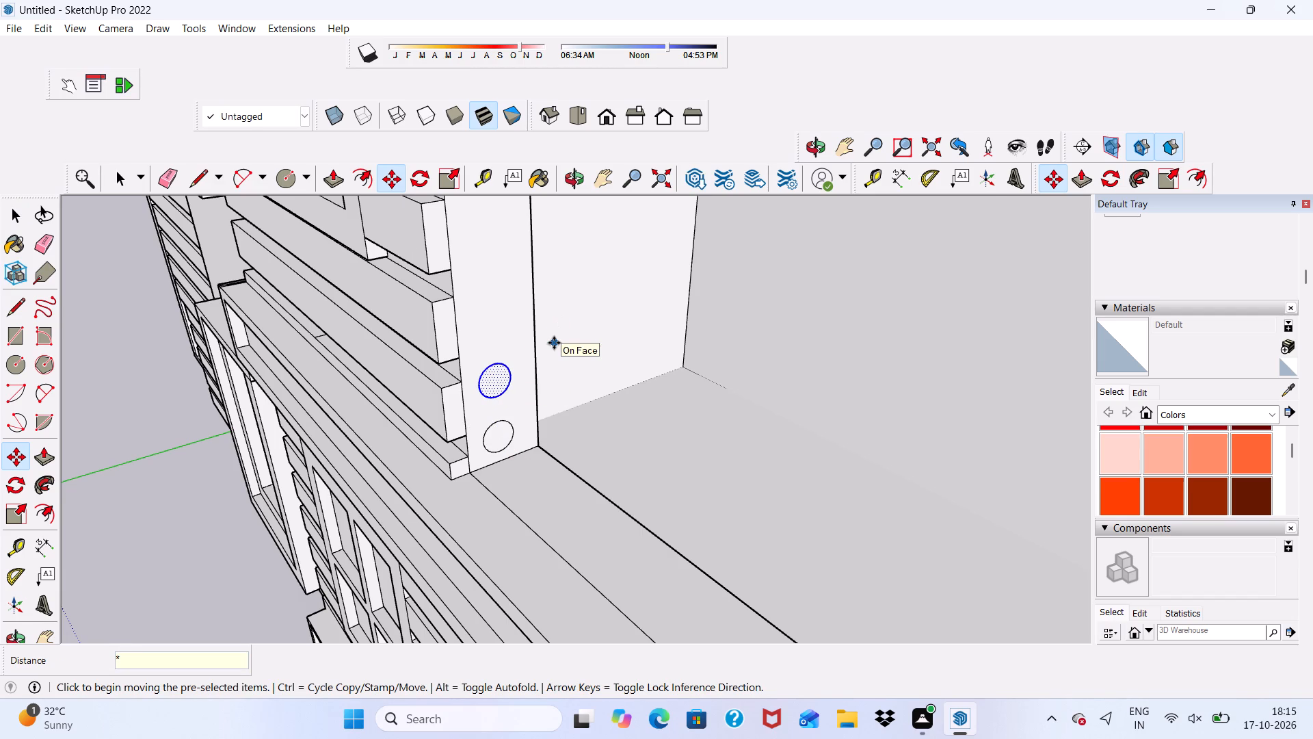
{"action": "key", "text": "4"}
{"action": "key", "text": "Return"}
Push/Pull the topmost circle on the wall end about 8' 9 5/8" across the upper-floor front balcony to the corner column.
{"action": "scroll", "coordinate": [561, 355], "scroll_direction": "down", "scroll_amount": 6}
{"action": "scroll", "coordinate": [401, 354], "scroll_direction": "down", "scroll_amount": 6}
{"action": "middle_click_drag", "start_coordinate": [493, 356], "coordinate": [542, 373]}
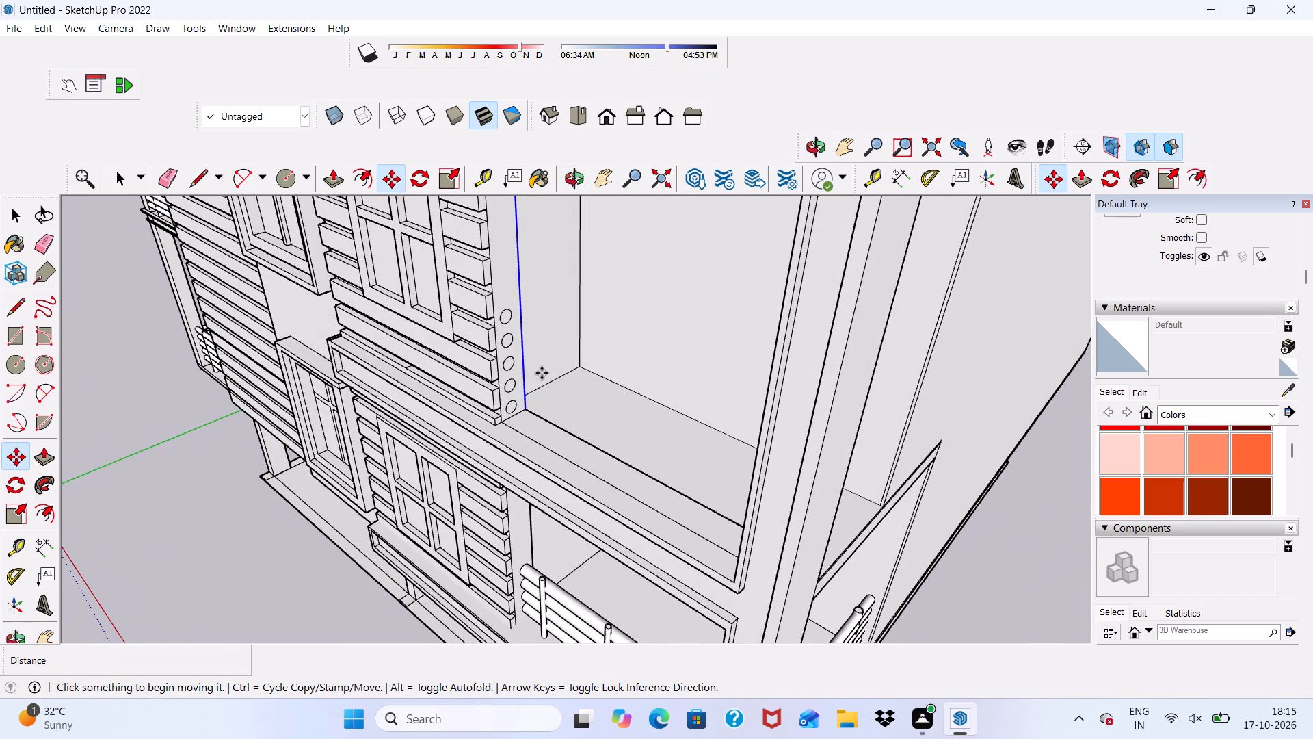
{"action": "key", "text": "space"}
{"action": "scroll", "coordinate": [321, 210], "scroll_direction": "up", "scroll_amount": 3}
{"action": "left_click", "coordinate": [329, 180]}
{"action": "scroll", "coordinate": [721, 296], "scroll_direction": "up", "scroll_amount": 5}
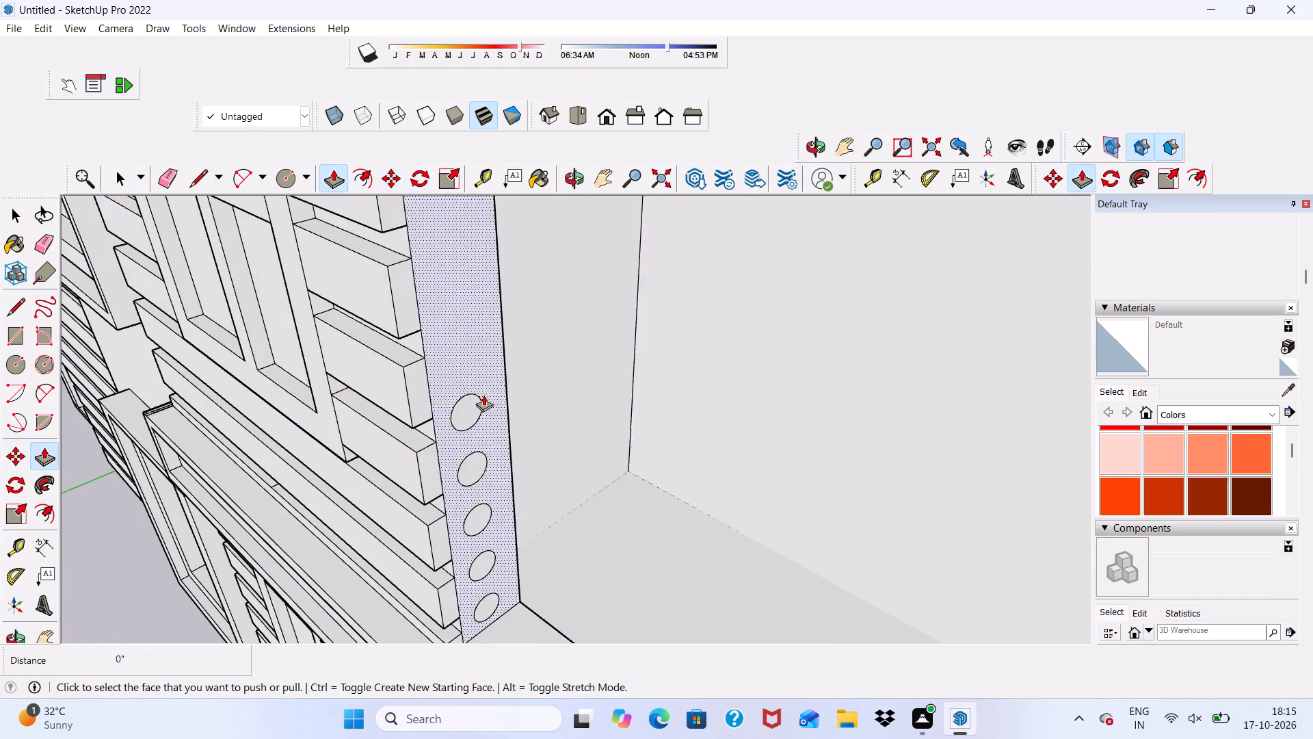
{"action": "scroll", "coordinate": [480, 398], "scroll_direction": "up", "scroll_amount": 3}
{"action": "left_click", "coordinate": [473, 415]}
{"action": "scroll", "coordinate": [494, 417], "scroll_direction": "down", "scroll_amount": 6}
{"action": "scroll", "coordinate": [556, 376], "scroll_direction": "down", "scroll_amount": 8}
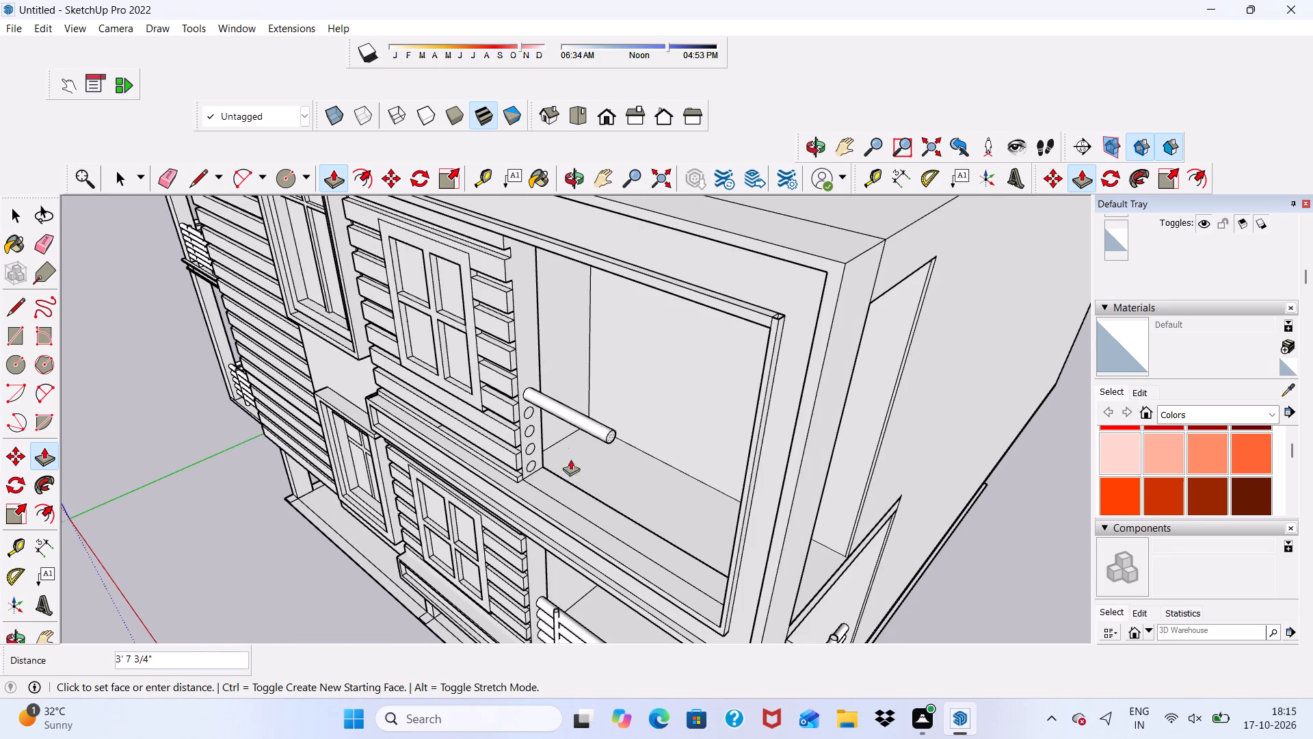
{"action": "middle_click_drag", "start_coordinate": [567, 447], "coordinate": [839, 438]}
{"action": "scroll", "coordinate": [1033, 262], "scroll_direction": "up", "scroll_amount": 6}
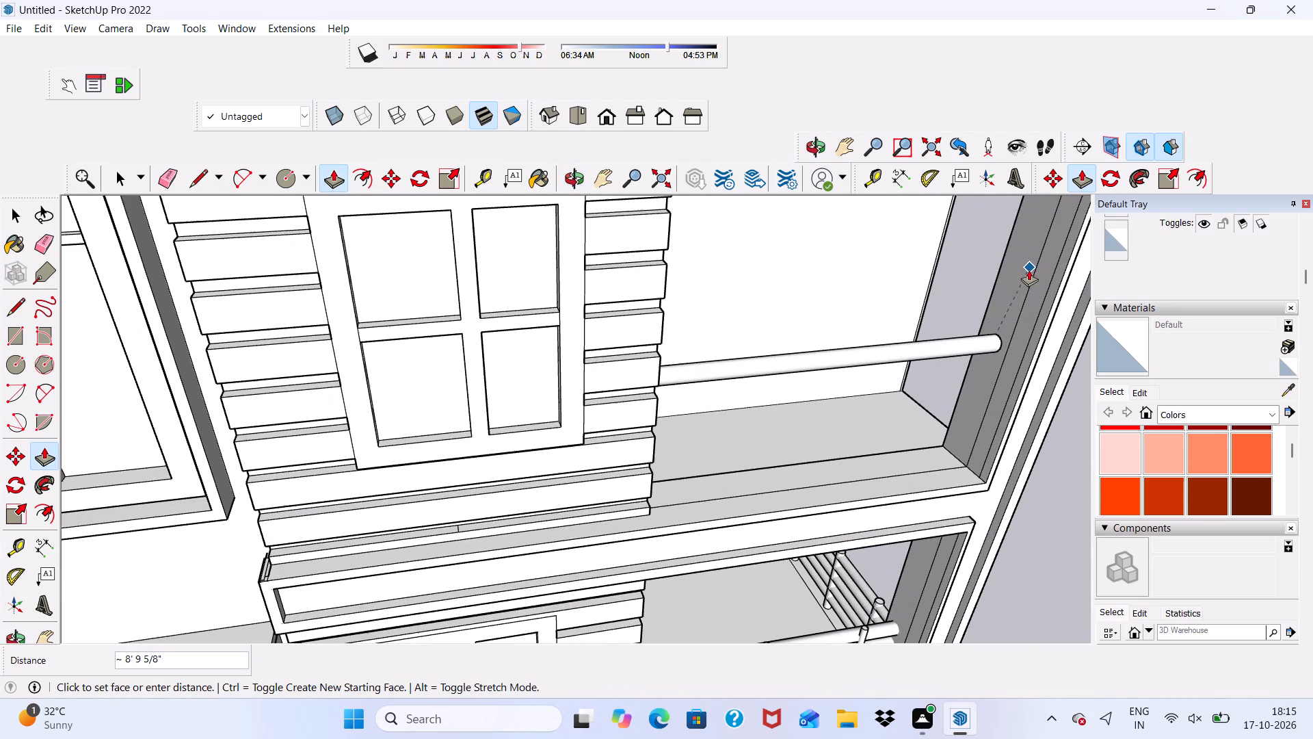
{"action": "left_click", "coordinate": [1021, 286]}
Push/Pull the second circle from the top about 8' 9 5/8" across the upper-floor balcony to match the top rail.
{"action": "scroll", "coordinate": [1010, 306], "scroll_direction": "down", "scroll_amount": 2}
{"action": "middle_click_drag", "start_coordinate": [999, 339], "coordinate": [520, 362]}
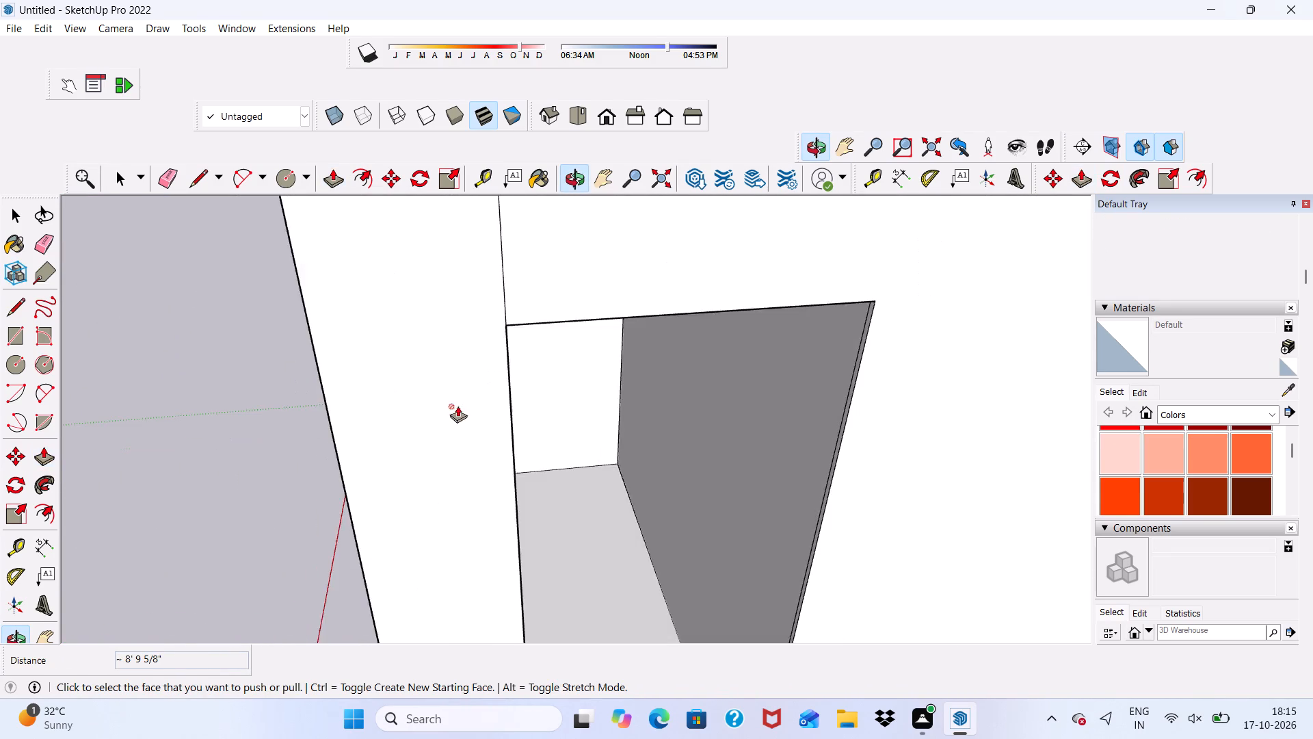
{"action": "middle_click_drag", "start_coordinate": [338, 434], "coordinate": [559, 404]}
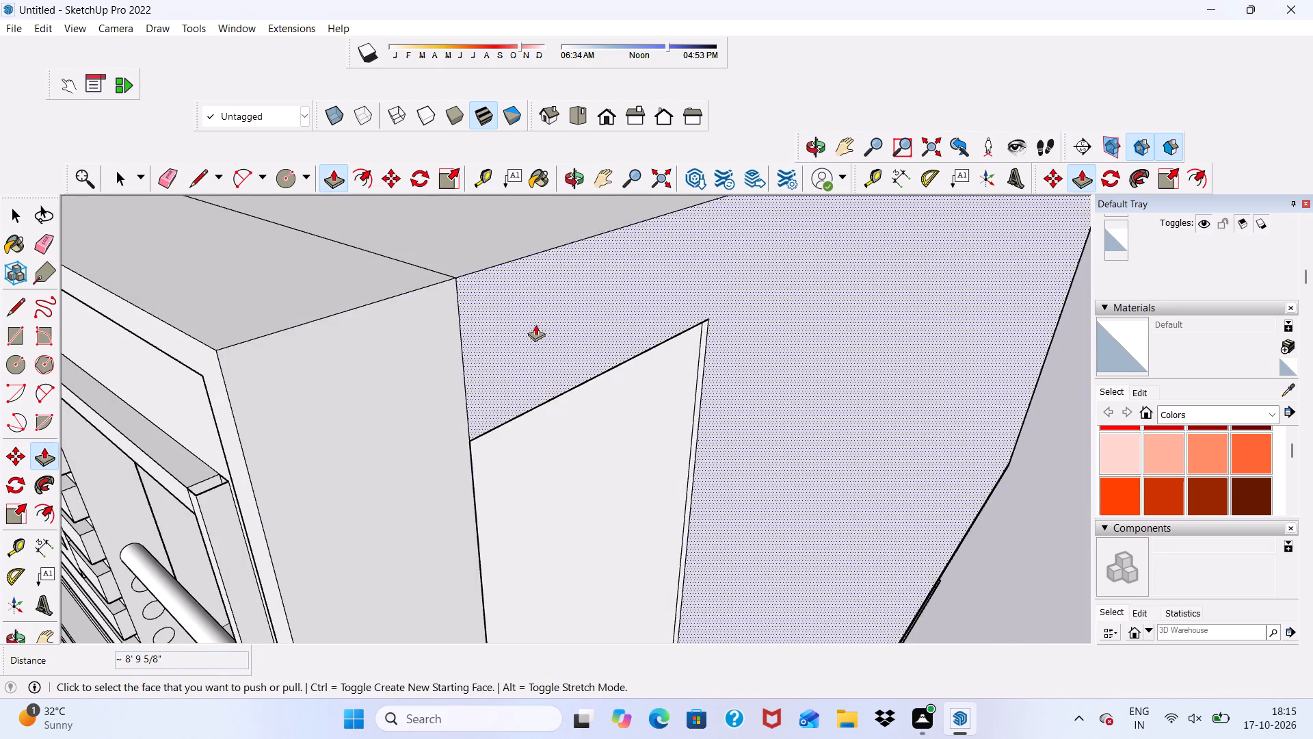
{"action": "scroll", "coordinate": [535, 324], "scroll_direction": "down", "scroll_amount": 9}
{"action": "scroll", "coordinate": [302, 408], "scroll_direction": "up", "scroll_amount": 4}
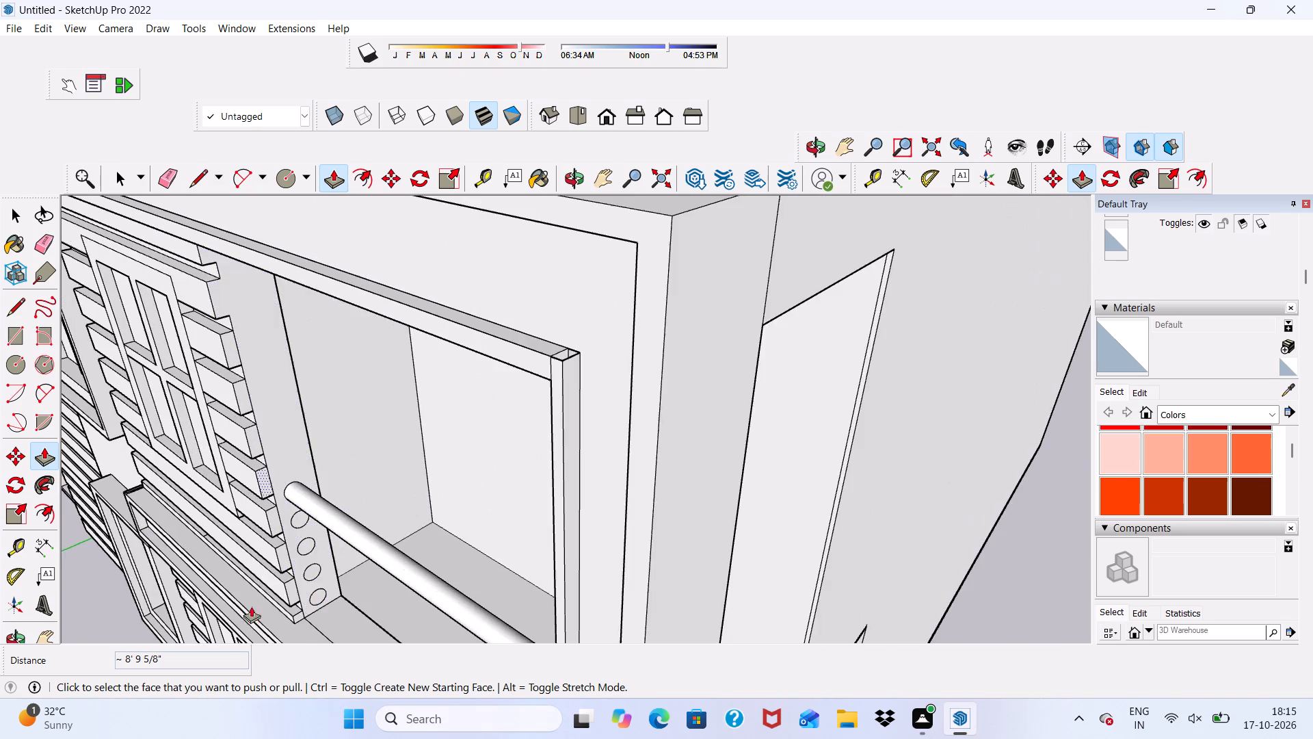
{"action": "scroll", "coordinate": [251, 613], "scroll_direction": "up", "scroll_amount": 5}
{"action": "scroll", "coordinate": [318, 497], "scroll_direction": "up", "scroll_amount": 4}
{"action": "left_click", "coordinate": [320, 463]}
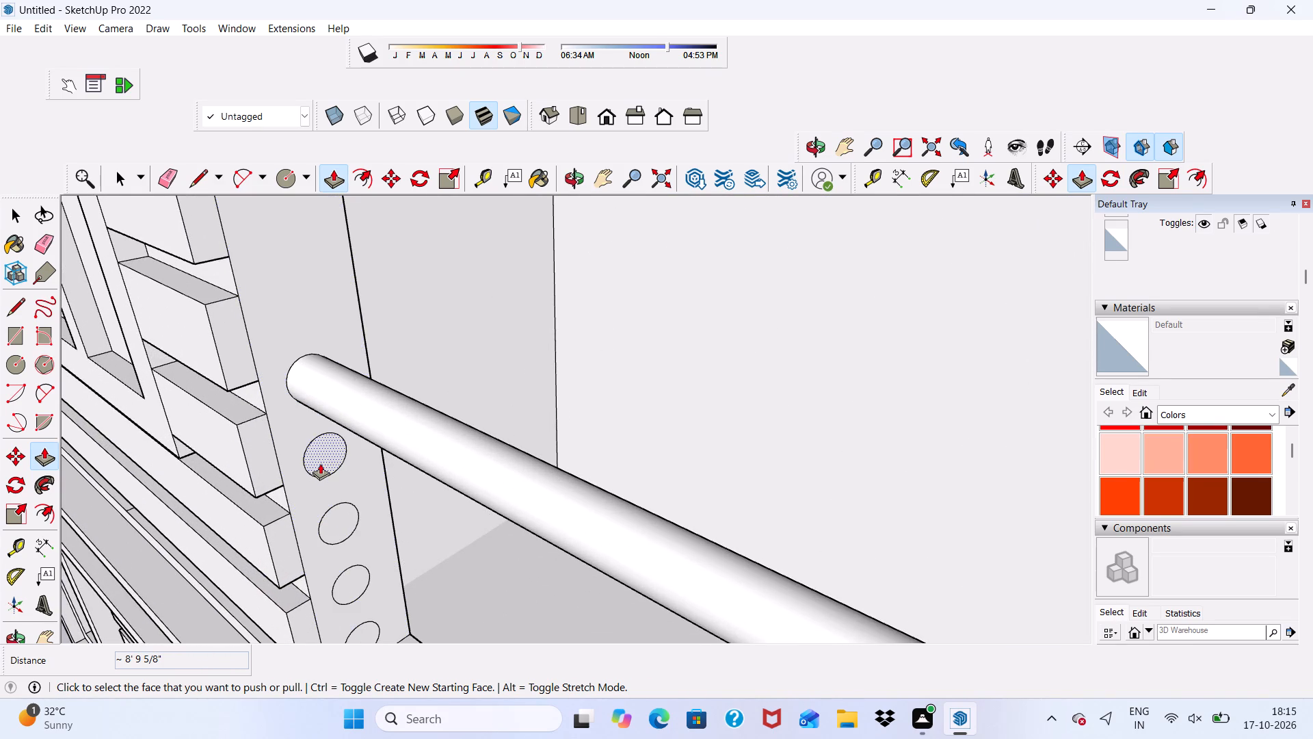
{"action": "scroll", "coordinate": [345, 482], "scroll_direction": "down", "scroll_amount": 5}
{"action": "middle_click_drag", "start_coordinate": [454, 518], "coordinate": [838, 352]}
{"action": "scroll", "coordinate": [737, 330], "scroll_direction": "down", "scroll_amount": 3}
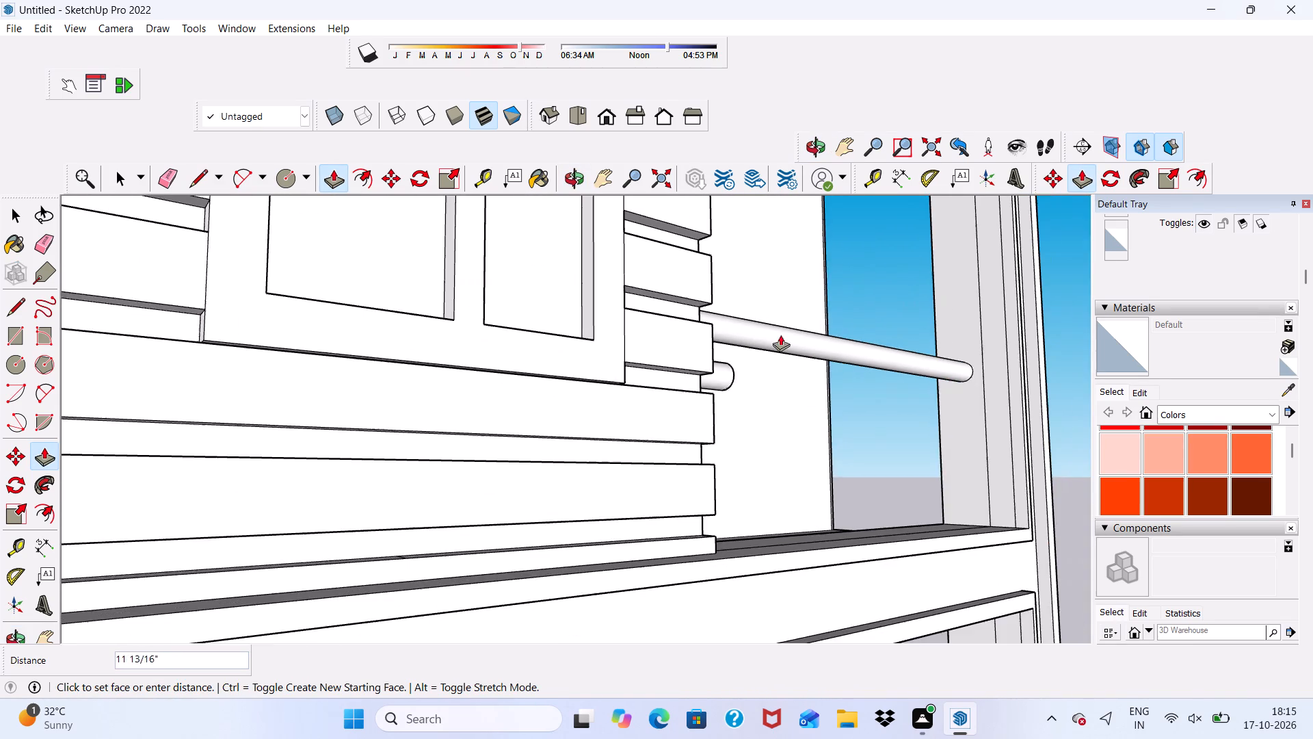
{"action": "scroll", "coordinate": [903, 366], "scroll_direction": "up", "scroll_amount": 1}
{"action": "left_click", "coordinate": [994, 436]}
Push/Pull the third circle from the top about 9' 1 3/16" across the balcony to the corner column.
{"action": "scroll", "coordinate": [994, 436], "scroll_direction": "down", "scroll_amount": 3}
{"action": "middle_click_drag", "start_coordinate": [994, 436], "coordinate": [693, 450]}
{"action": "scroll", "coordinate": [700, 439], "scroll_direction": "up", "scroll_amount": 11}
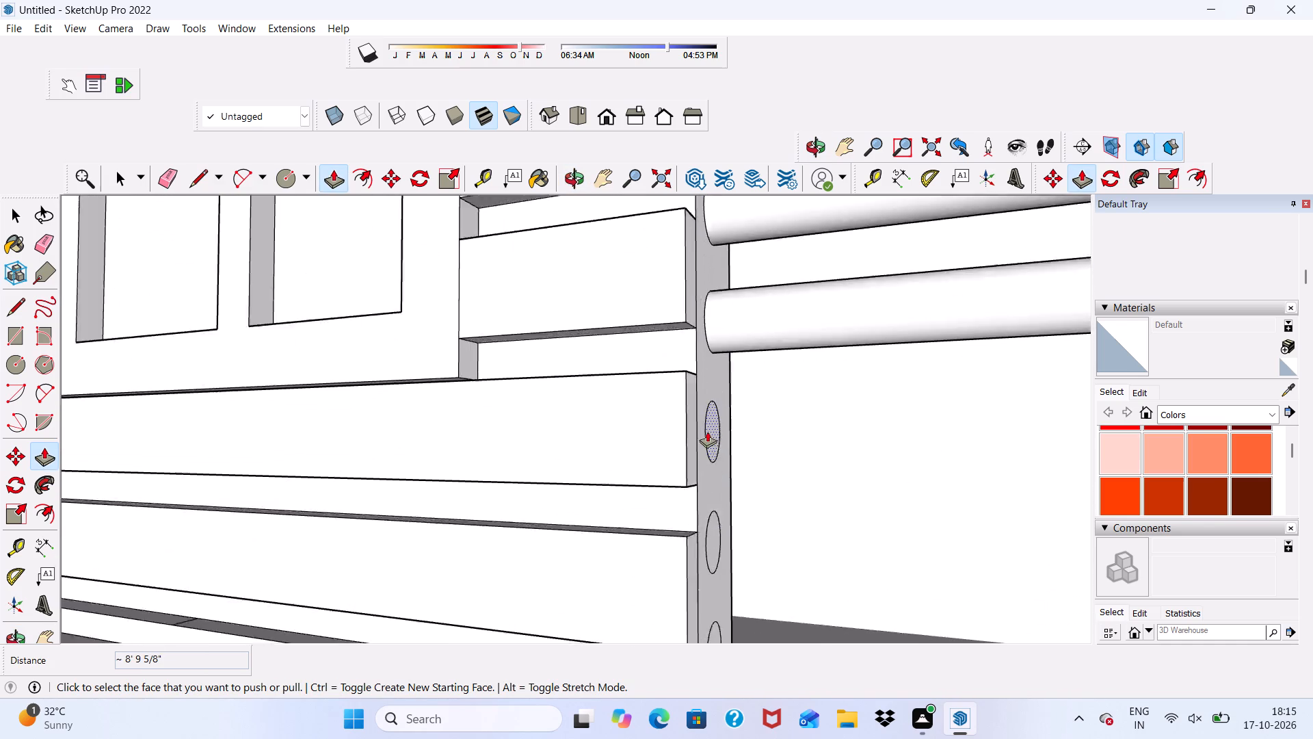
{"action": "scroll", "coordinate": [707, 431], "scroll_direction": "up", "scroll_amount": 1}
{"action": "left_click", "coordinate": [712, 428]}
{"action": "scroll", "coordinate": [699, 430], "scroll_direction": "down", "scroll_amount": 10}
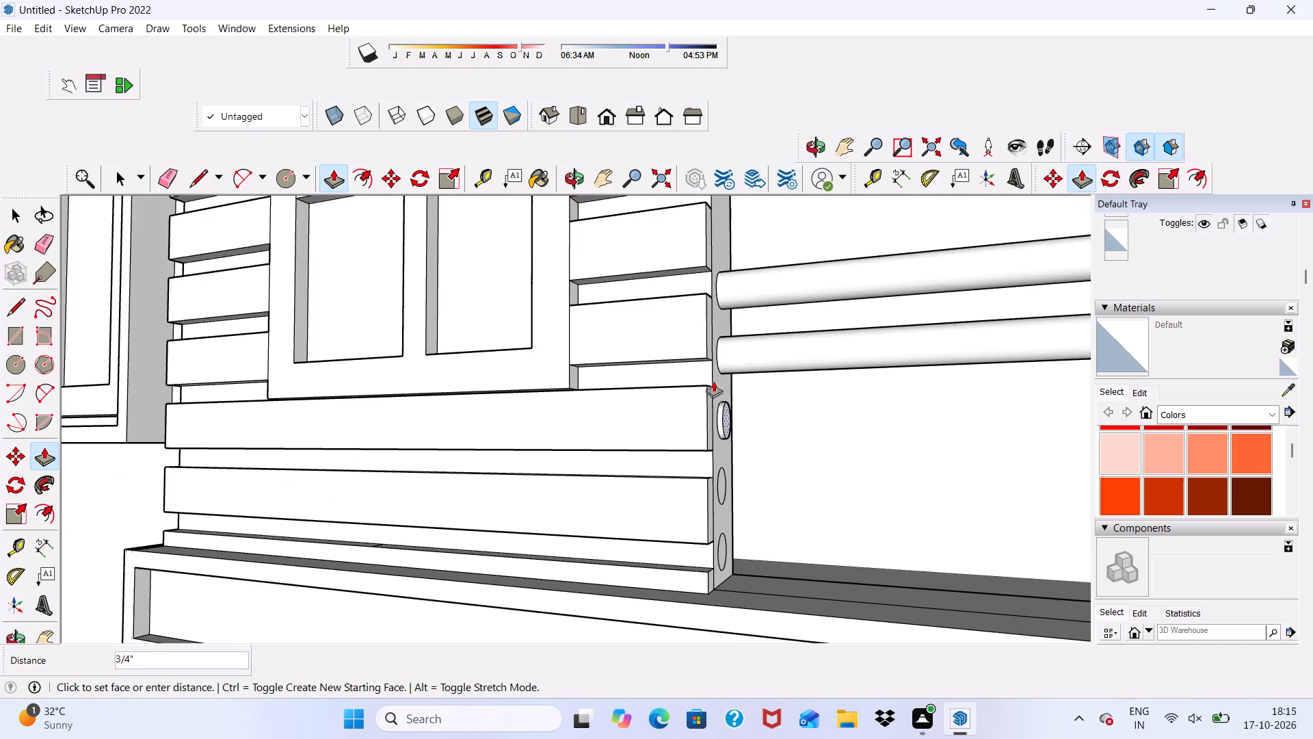
{"action": "scroll", "coordinate": [713, 381], "scroll_direction": "down", "scroll_amount": 5}
{"action": "middle_click_drag", "start_coordinate": [664, 380], "coordinate": [906, 422]}
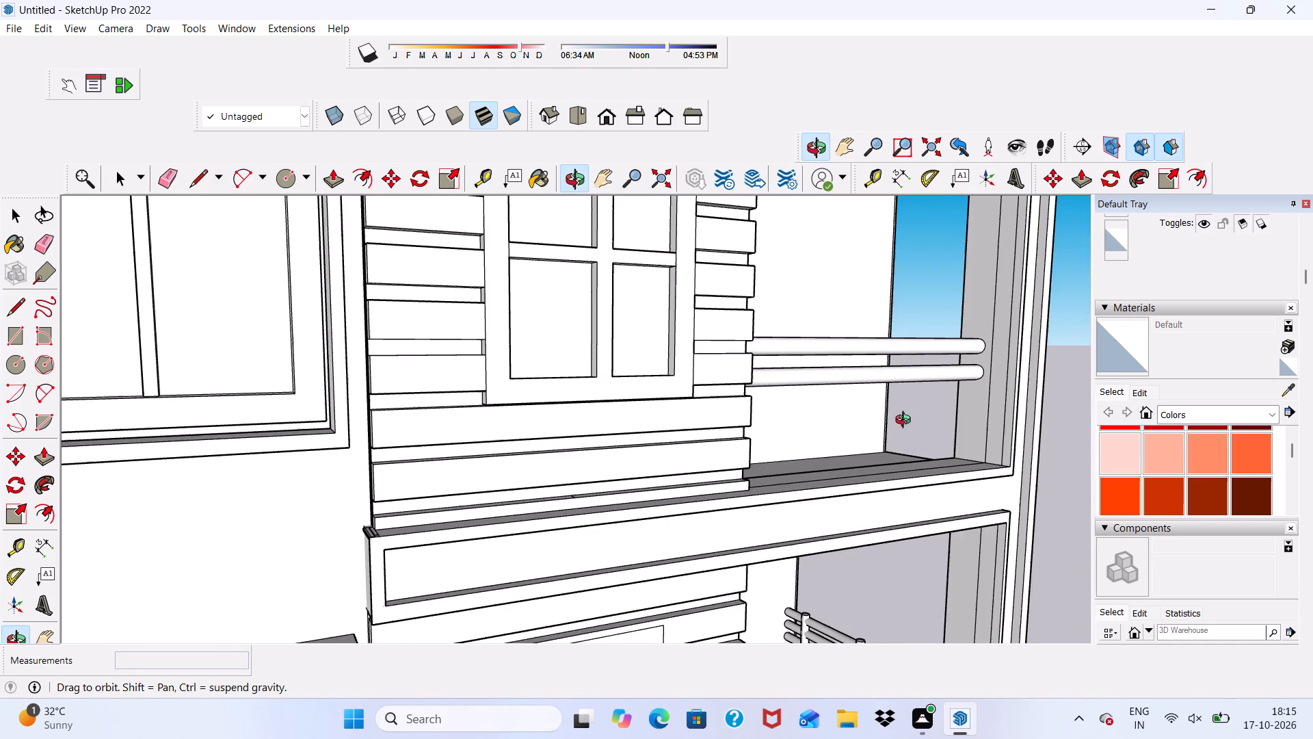
{"action": "middle_click_drag", "start_coordinate": [906, 422], "coordinate": [925, 432]}
{"action": "scroll", "coordinate": [949, 406], "scroll_direction": "up", "scroll_amount": 5}
{"action": "scroll", "coordinate": [959, 391], "scroll_direction": "down", "scroll_amount": 1}
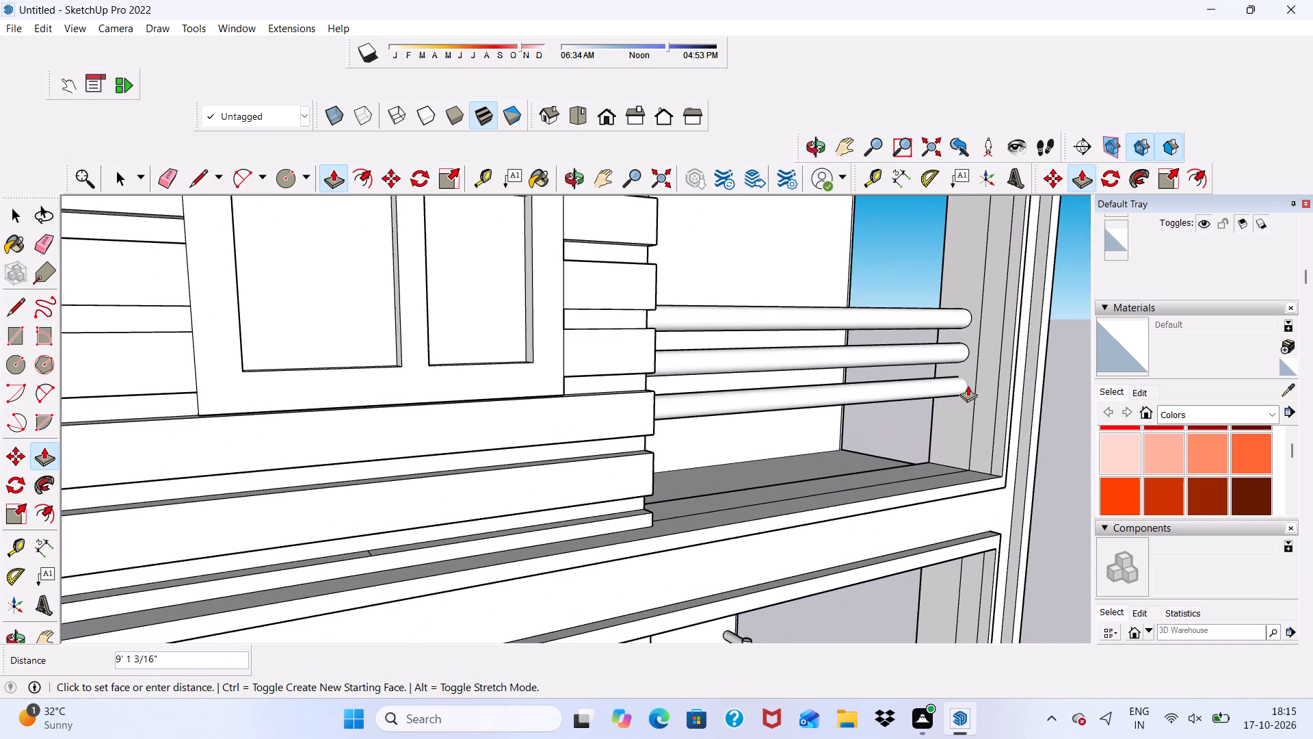
{"action": "left_click", "coordinate": [968, 385]}
Push/Pull the fourth circle from the top about 9' 5/16" across the balcony to the corner column.
{"action": "scroll", "coordinate": [968, 385], "scroll_direction": "down", "scroll_amount": 3}
{"action": "middle_click_drag", "start_coordinate": [968, 392], "coordinate": [728, 418]}
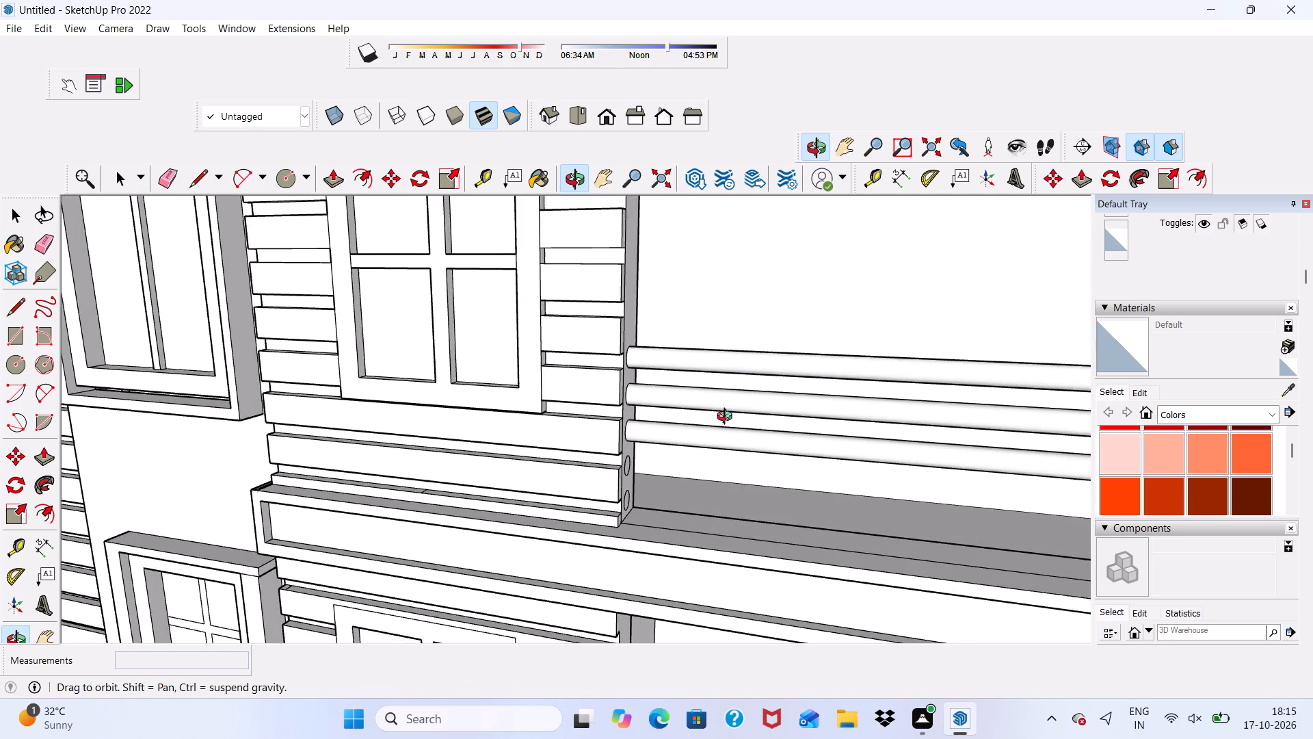
{"action": "middle_click_drag", "start_coordinate": [728, 418], "coordinate": [719, 418]}
{"action": "scroll", "coordinate": [633, 478], "scroll_direction": "up", "scroll_amount": 12}
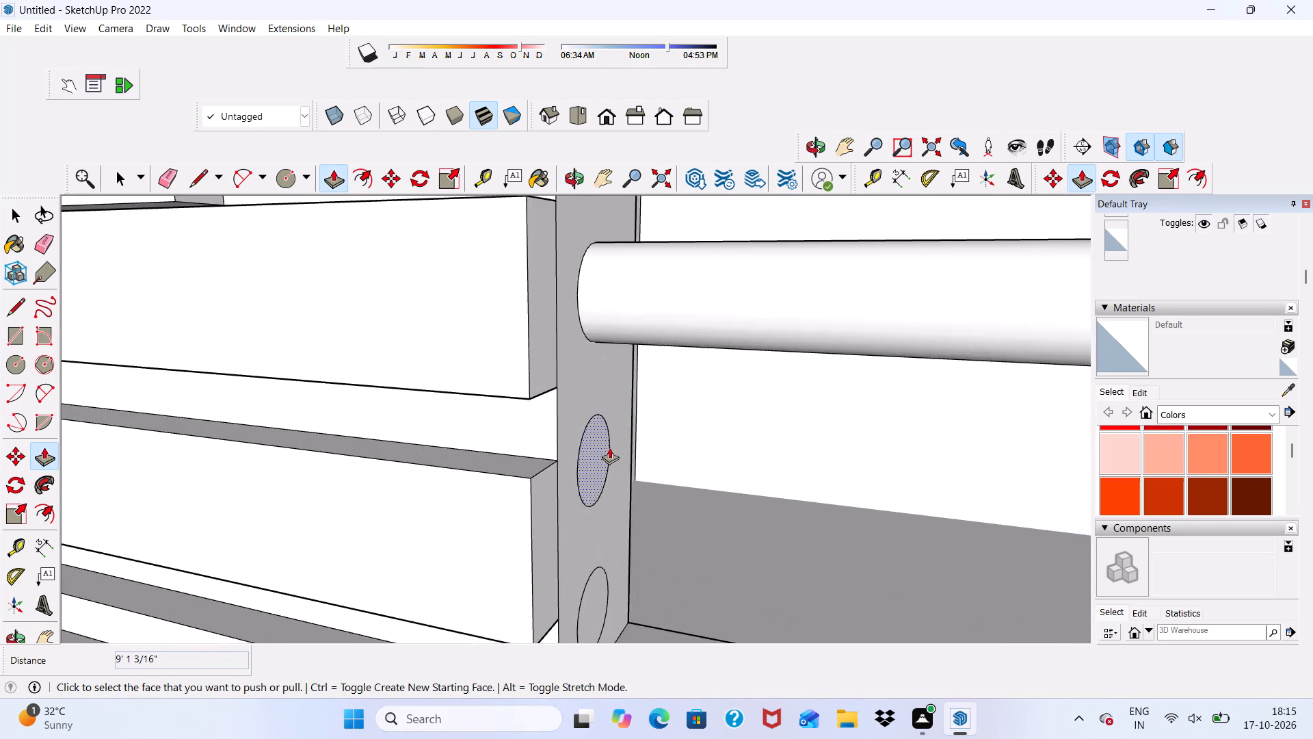
{"action": "scroll", "coordinate": [602, 452], "scroll_direction": "down", "scroll_amount": 1}
{"action": "left_click", "coordinate": [602, 452]}
{"action": "scroll", "coordinate": [615, 449], "scroll_direction": "down", "scroll_amount": 6}
{"action": "scroll", "coordinate": [616, 360], "scroll_direction": "down", "scroll_amount": 6}
{"action": "scroll", "coordinate": [453, 356], "scroll_direction": "down", "scroll_amount": 7}
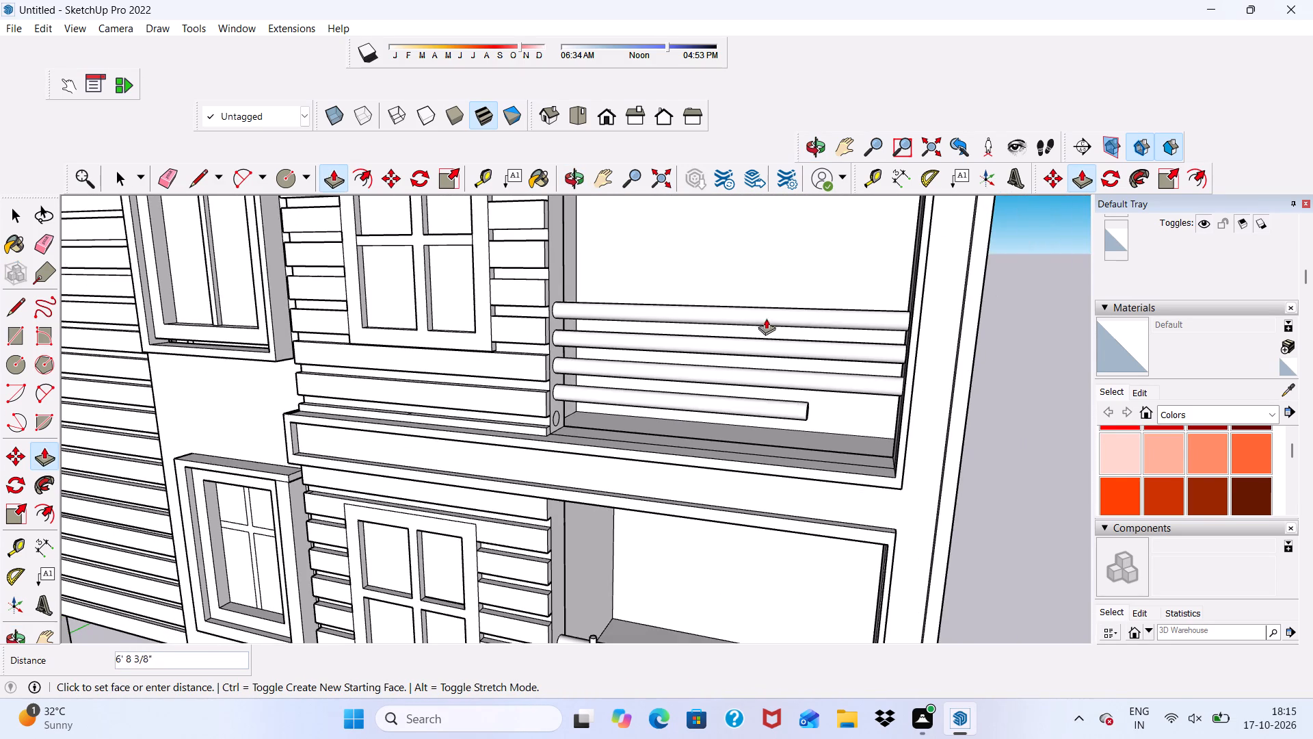
{"action": "left_click", "coordinate": [908, 424]}
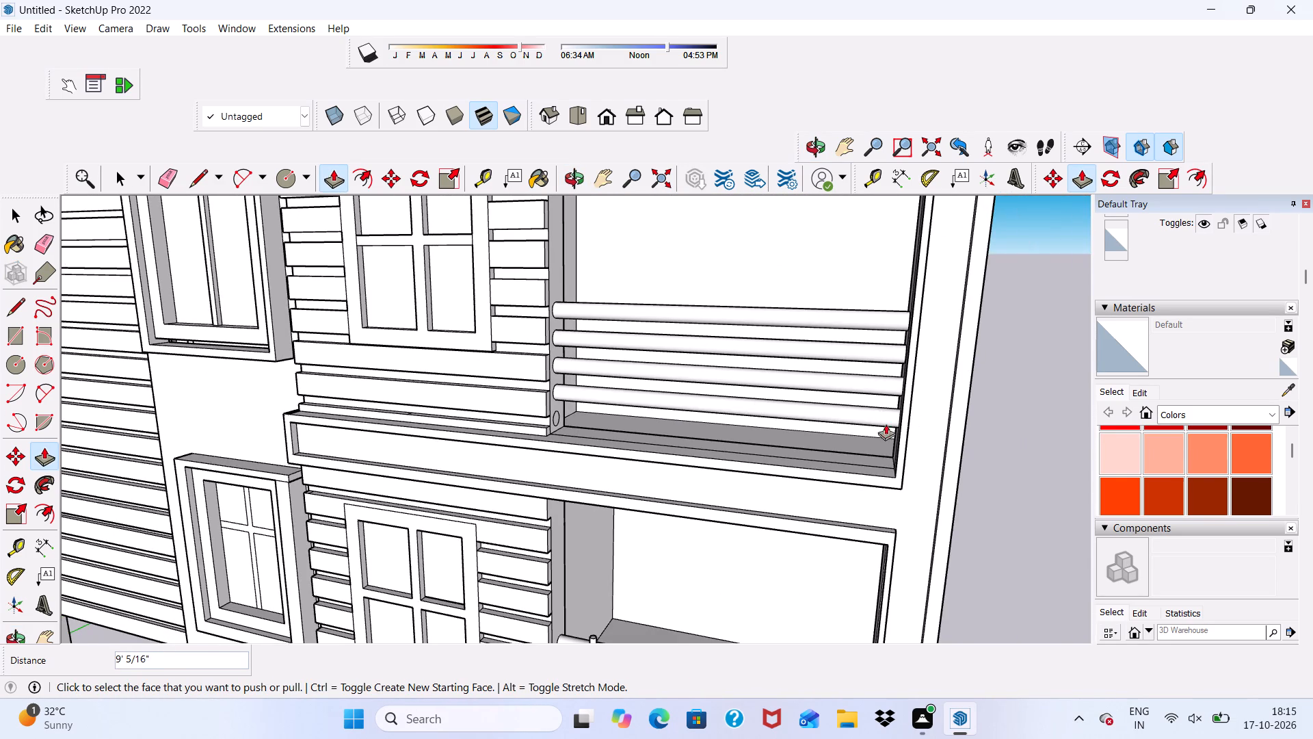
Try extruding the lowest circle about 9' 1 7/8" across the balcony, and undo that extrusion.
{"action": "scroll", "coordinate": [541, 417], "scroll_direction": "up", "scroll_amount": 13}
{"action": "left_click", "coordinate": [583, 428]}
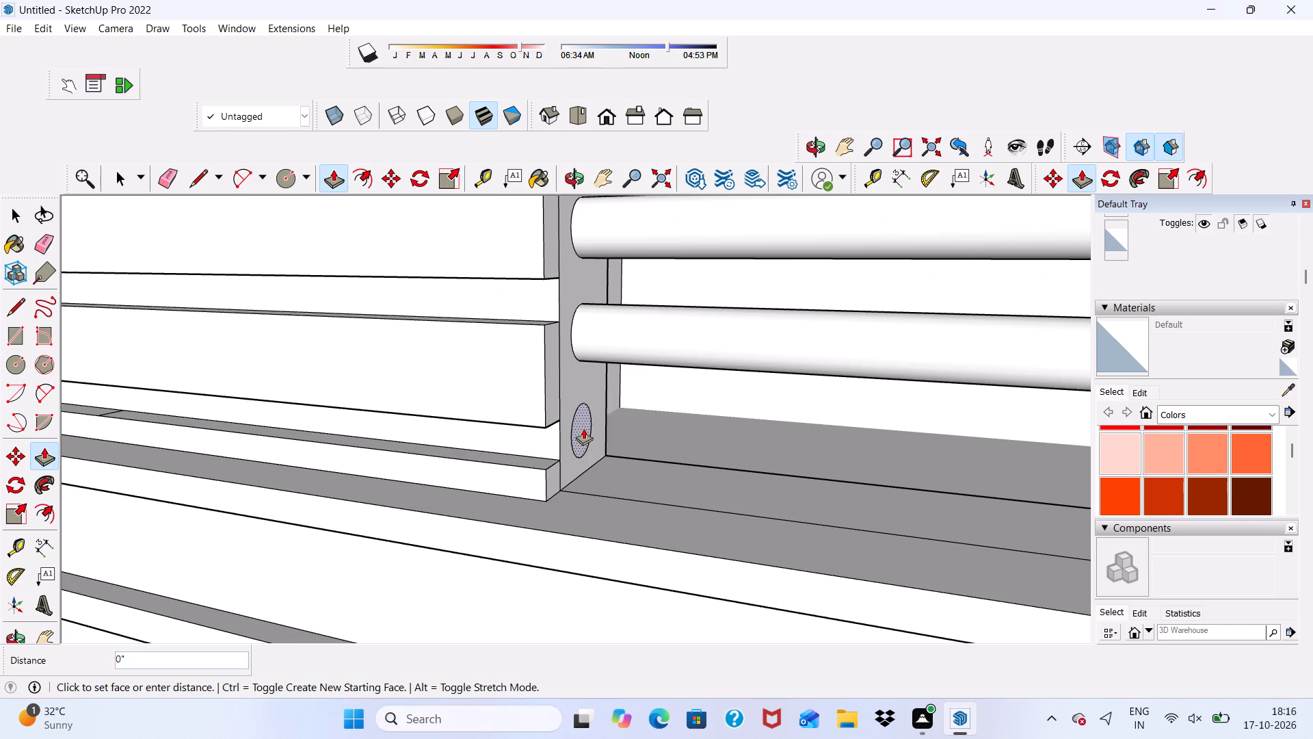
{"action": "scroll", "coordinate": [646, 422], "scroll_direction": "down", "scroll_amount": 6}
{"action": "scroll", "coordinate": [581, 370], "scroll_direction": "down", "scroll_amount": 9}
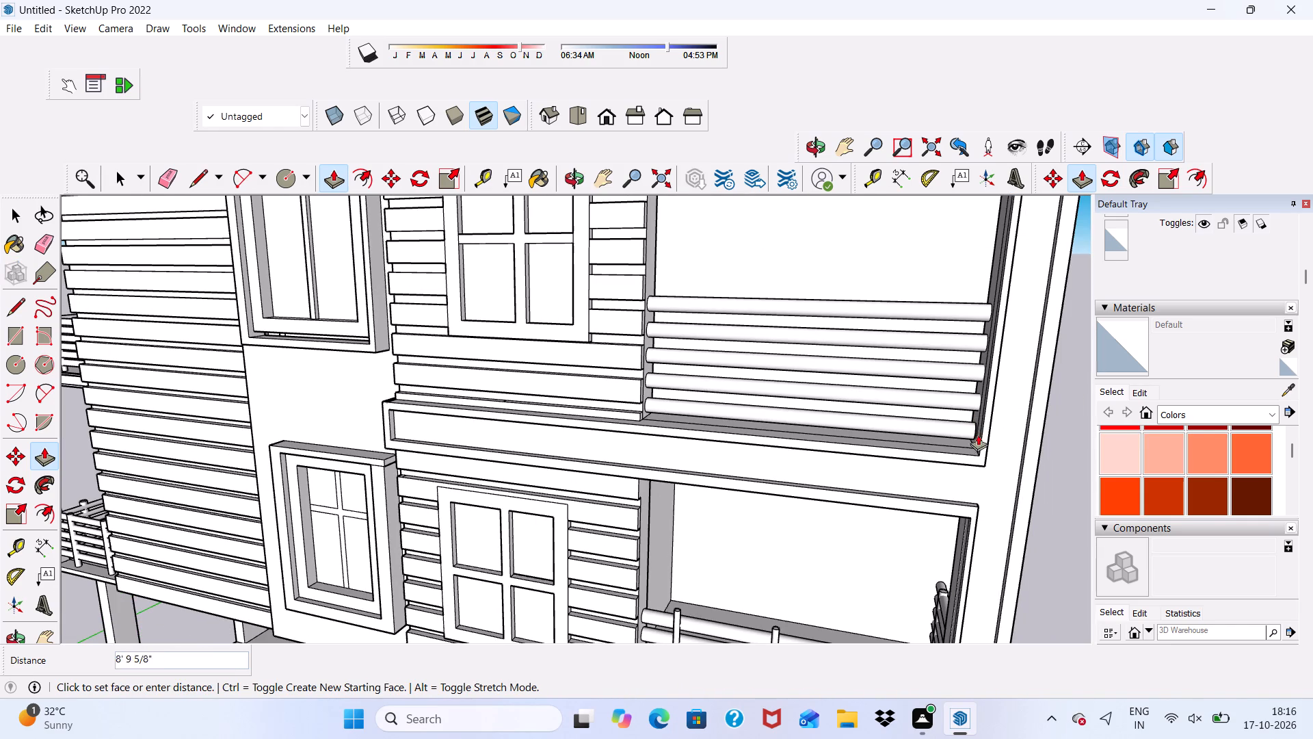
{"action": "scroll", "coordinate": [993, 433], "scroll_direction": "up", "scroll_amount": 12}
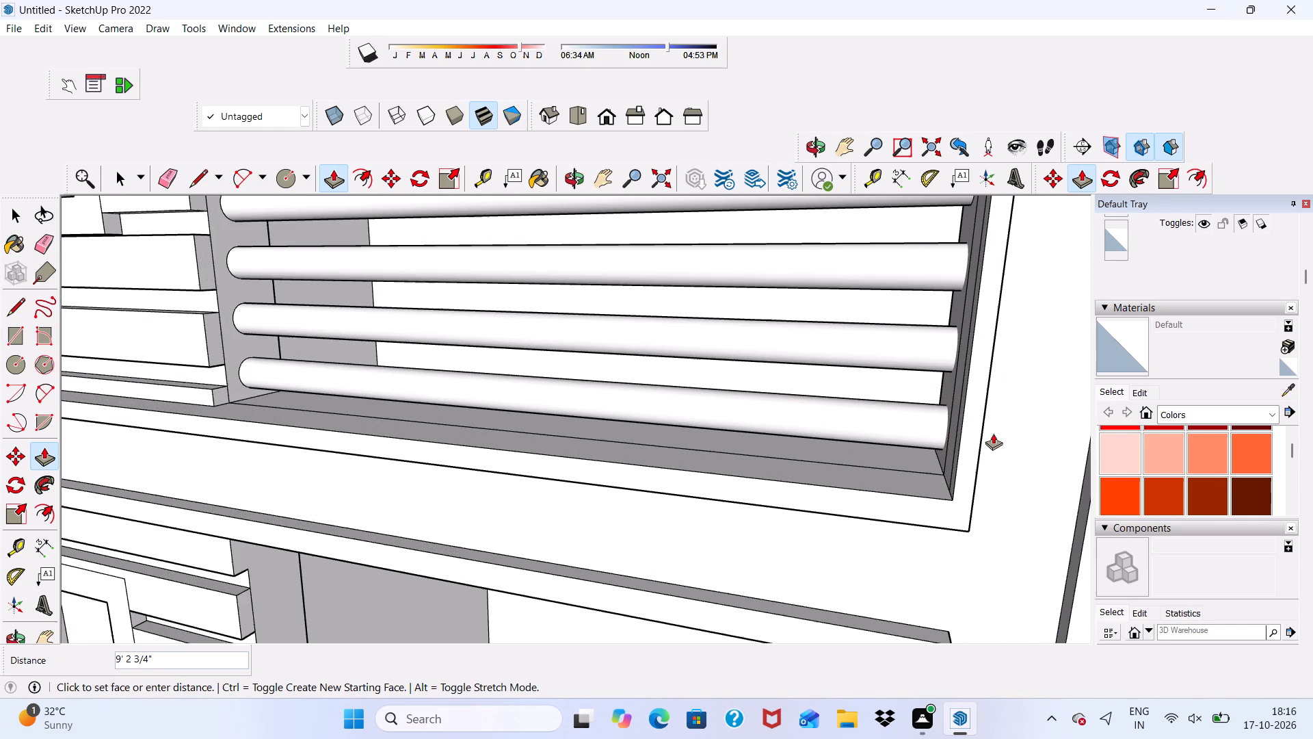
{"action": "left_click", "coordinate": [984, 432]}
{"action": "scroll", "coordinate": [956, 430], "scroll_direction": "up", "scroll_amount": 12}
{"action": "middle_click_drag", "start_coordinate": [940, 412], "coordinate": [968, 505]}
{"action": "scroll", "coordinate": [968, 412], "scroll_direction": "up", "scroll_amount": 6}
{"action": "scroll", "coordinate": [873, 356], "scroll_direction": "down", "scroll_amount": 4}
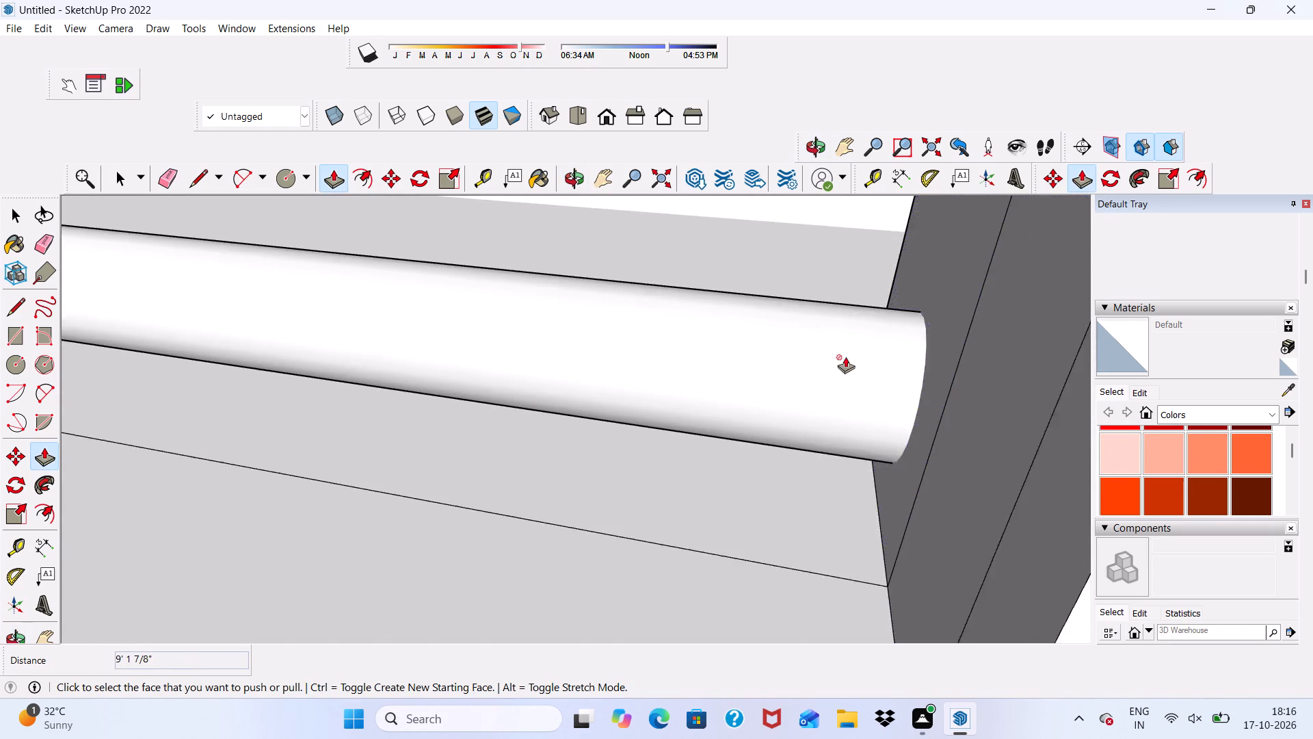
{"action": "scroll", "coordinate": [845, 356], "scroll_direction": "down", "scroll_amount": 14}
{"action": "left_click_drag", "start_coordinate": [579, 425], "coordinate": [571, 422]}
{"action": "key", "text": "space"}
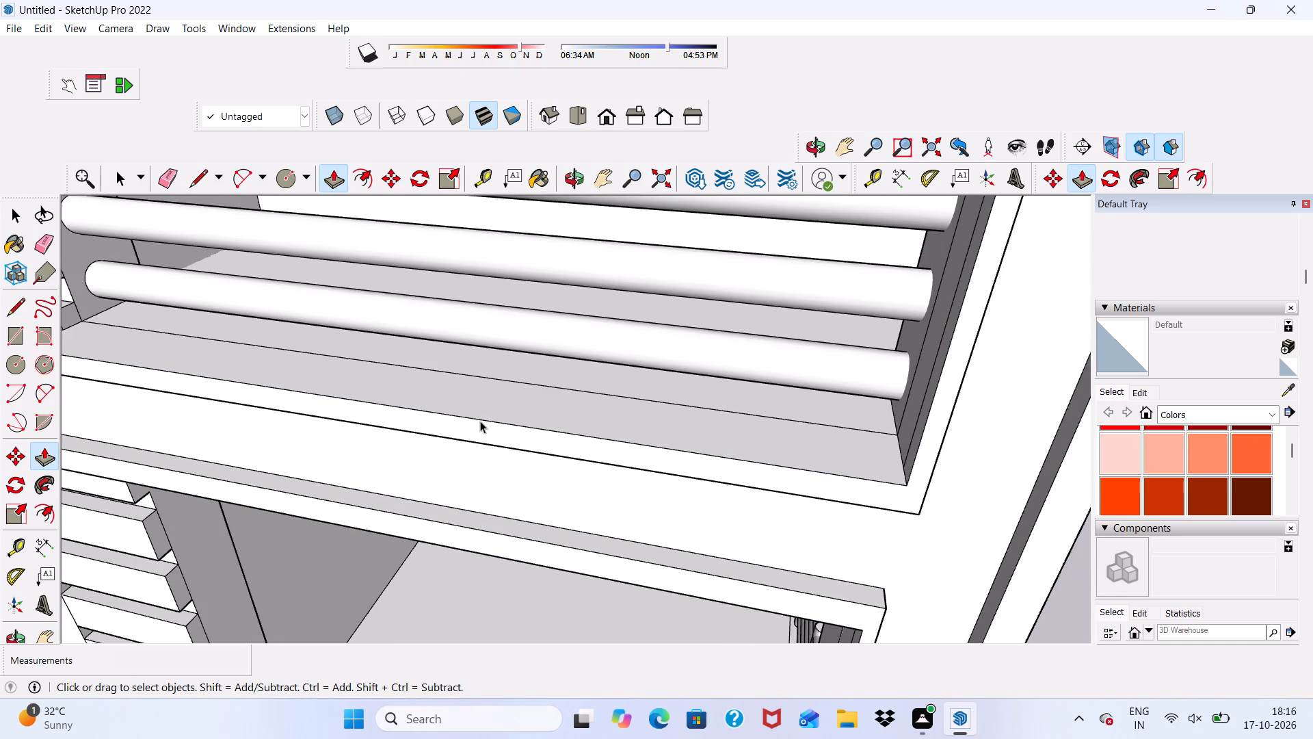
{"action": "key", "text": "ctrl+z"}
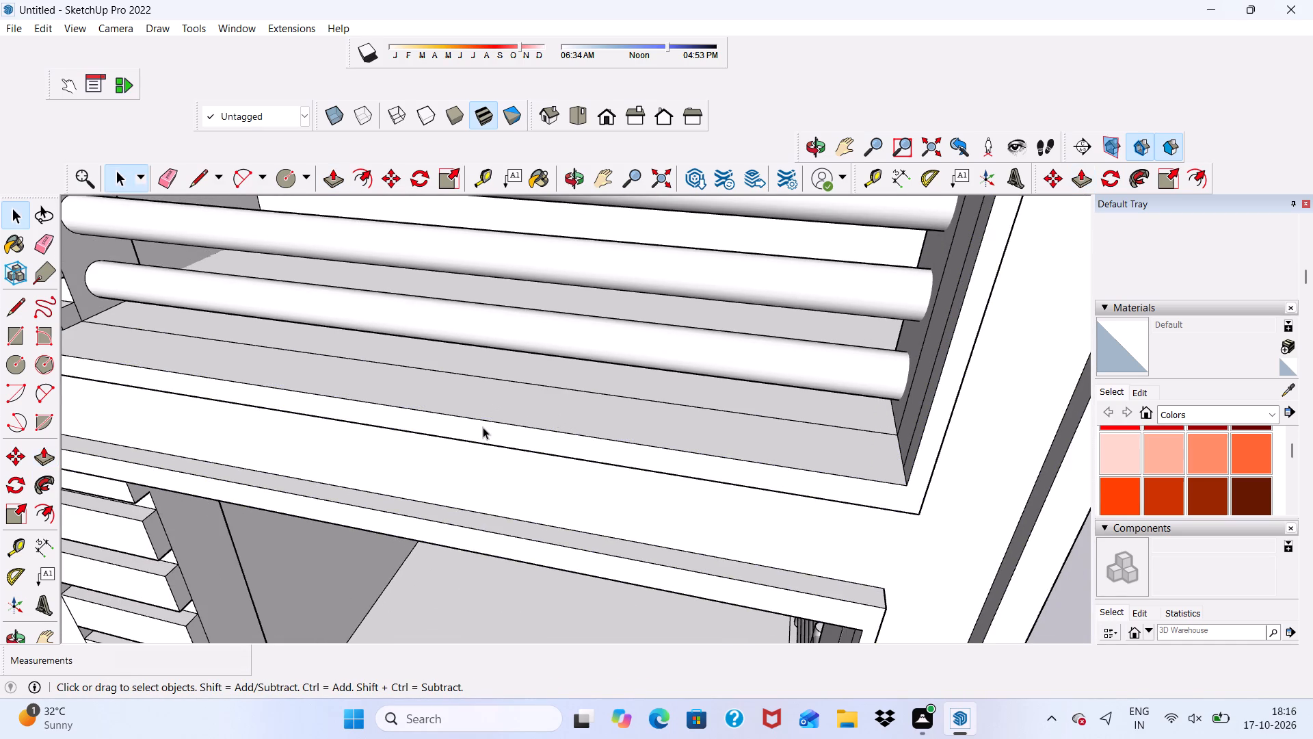
Push/Pull the lowest circle about 8' 9 5/8" across the upper-floor balcony to the corner column.
{"action": "scroll", "coordinate": [483, 427], "scroll_direction": "up", "scroll_amount": 1}
{"action": "scroll", "coordinate": [257, 221], "scroll_direction": "up", "scroll_amount": 1}
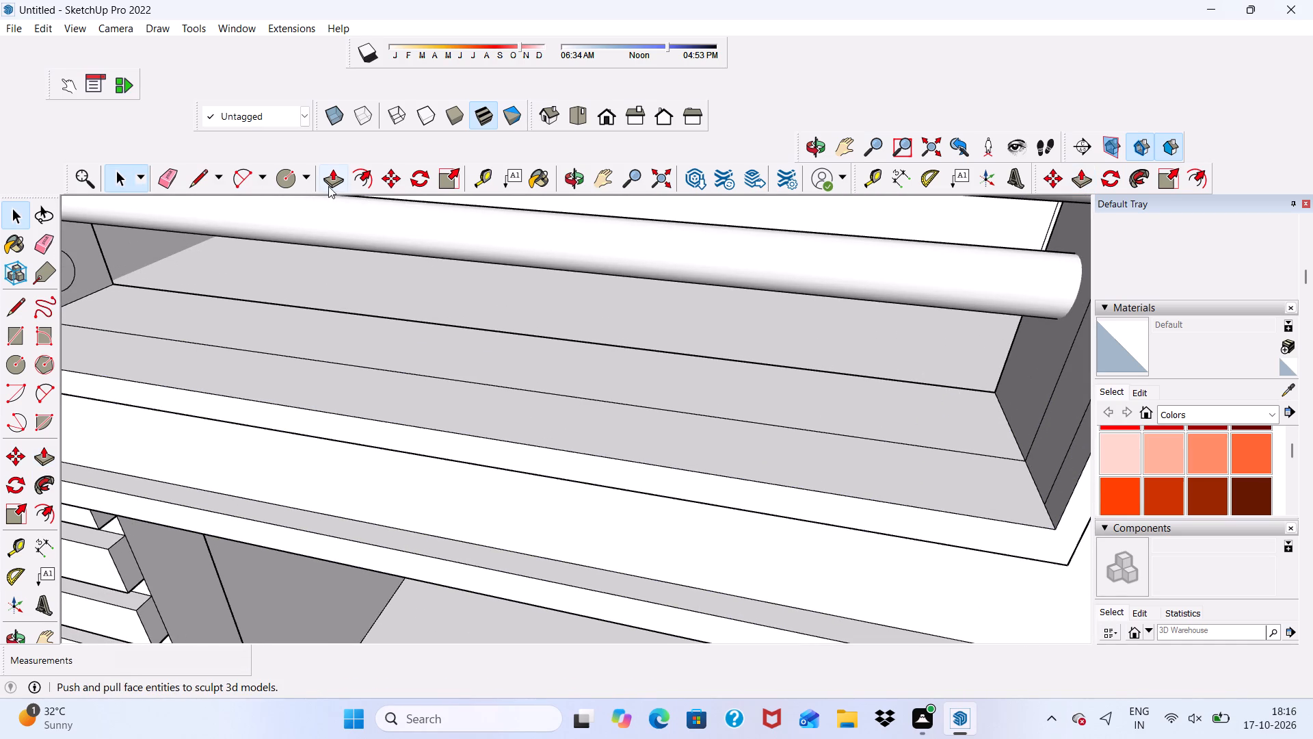
{"action": "left_click", "coordinate": [329, 185]}
{"action": "scroll", "coordinate": [124, 281], "scroll_direction": "up", "scroll_amount": 3}
{"action": "scroll", "coordinate": [123, 281], "scroll_direction": "down", "scroll_amount": 13}
{"action": "scroll", "coordinate": [226, 285], "scroll_direction": "up", "scroll_amount": 4}
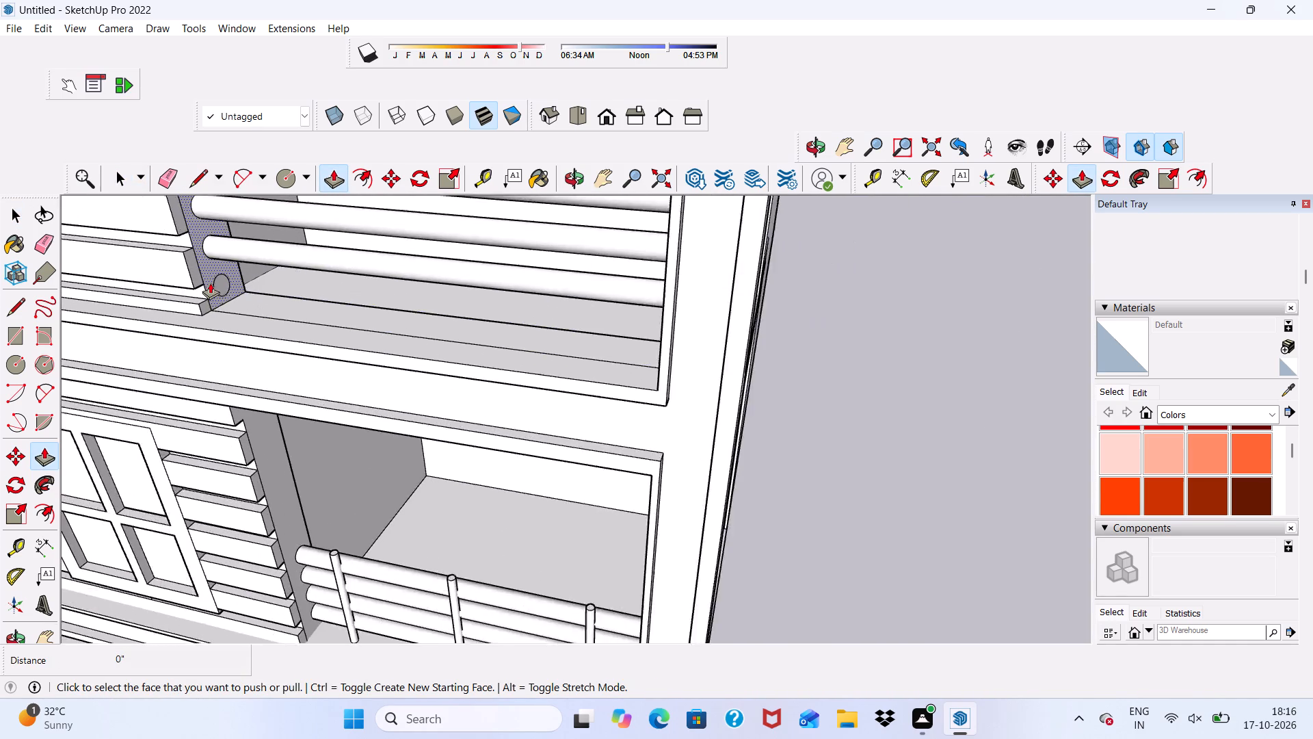
{"action": "scroll", "coordinate": [210, 283], "scroll_direction": "up", "scroll_amount": 6}
{"action": "left_click", "coordinate": [222, 284]}
{"action": "scroll", "coordinate": [354, 314], "scroll_direction": "down", "scroll_amount": 11}
{"action": "left_click", "coordinate": [711, 357]}
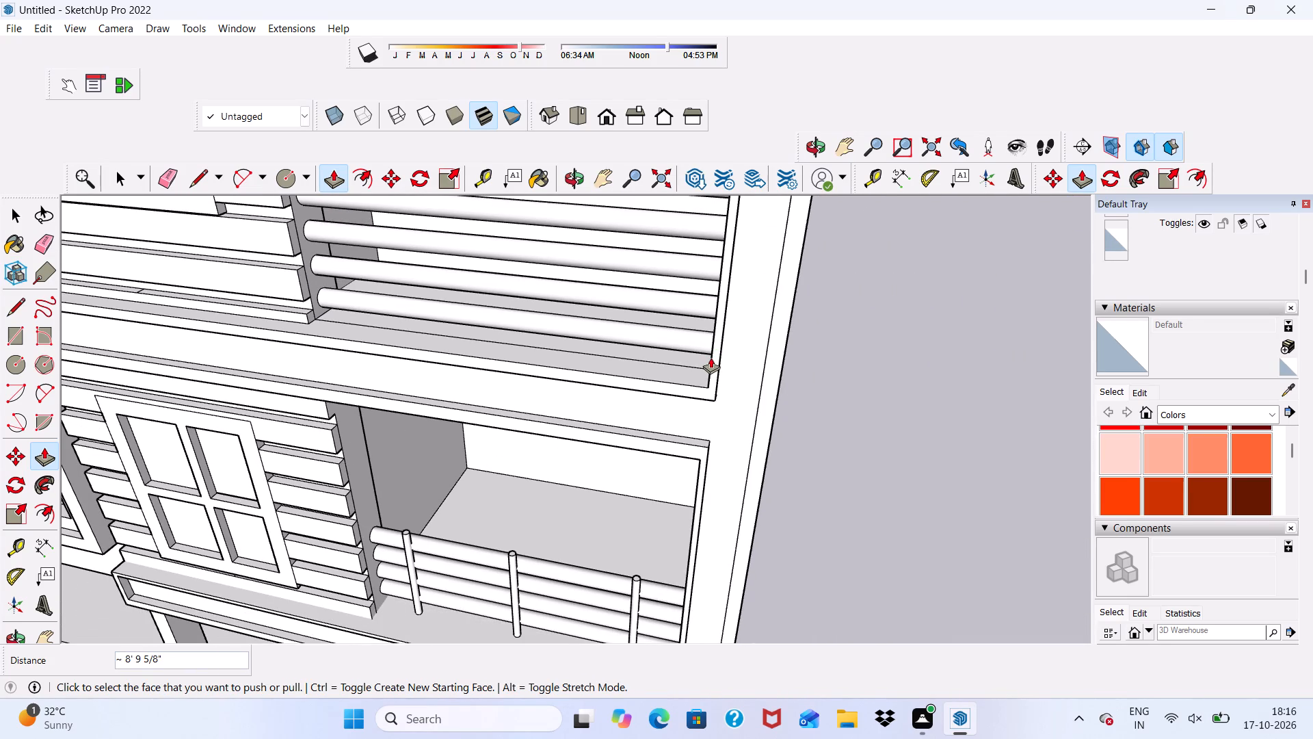
{"action": "key", "text": "space"}
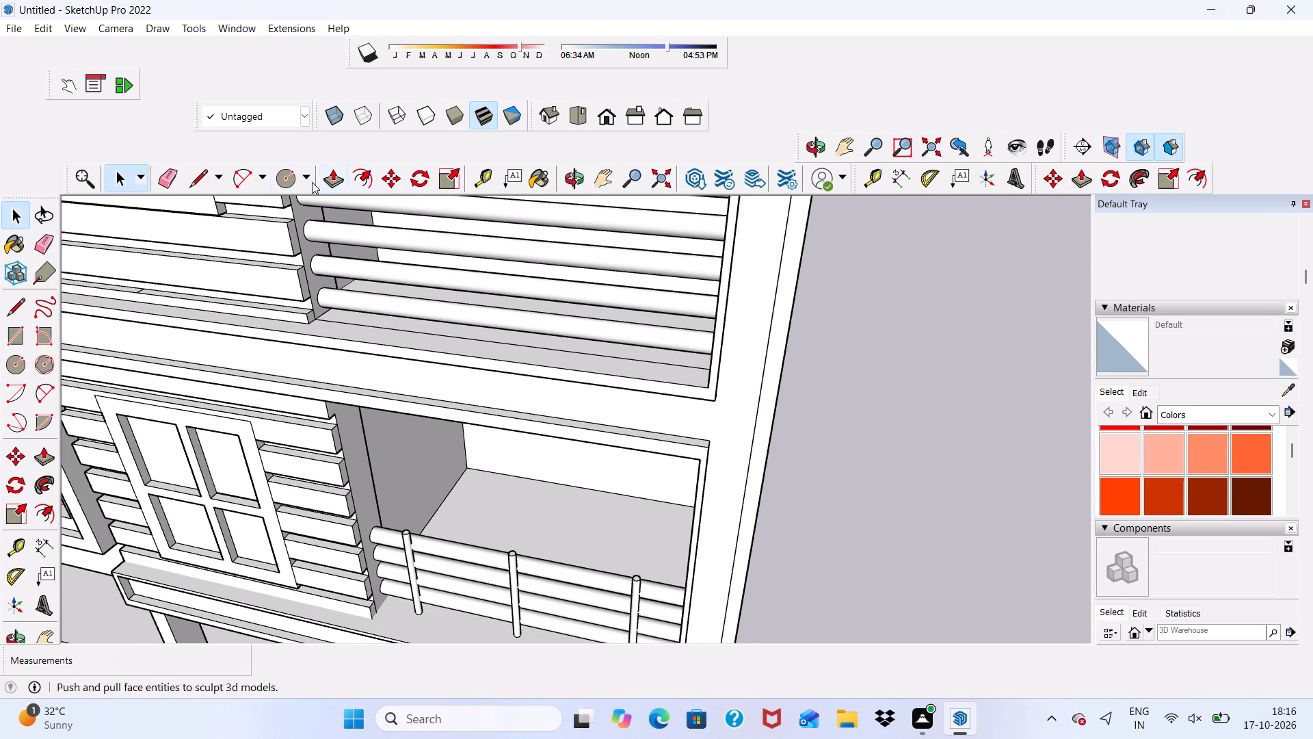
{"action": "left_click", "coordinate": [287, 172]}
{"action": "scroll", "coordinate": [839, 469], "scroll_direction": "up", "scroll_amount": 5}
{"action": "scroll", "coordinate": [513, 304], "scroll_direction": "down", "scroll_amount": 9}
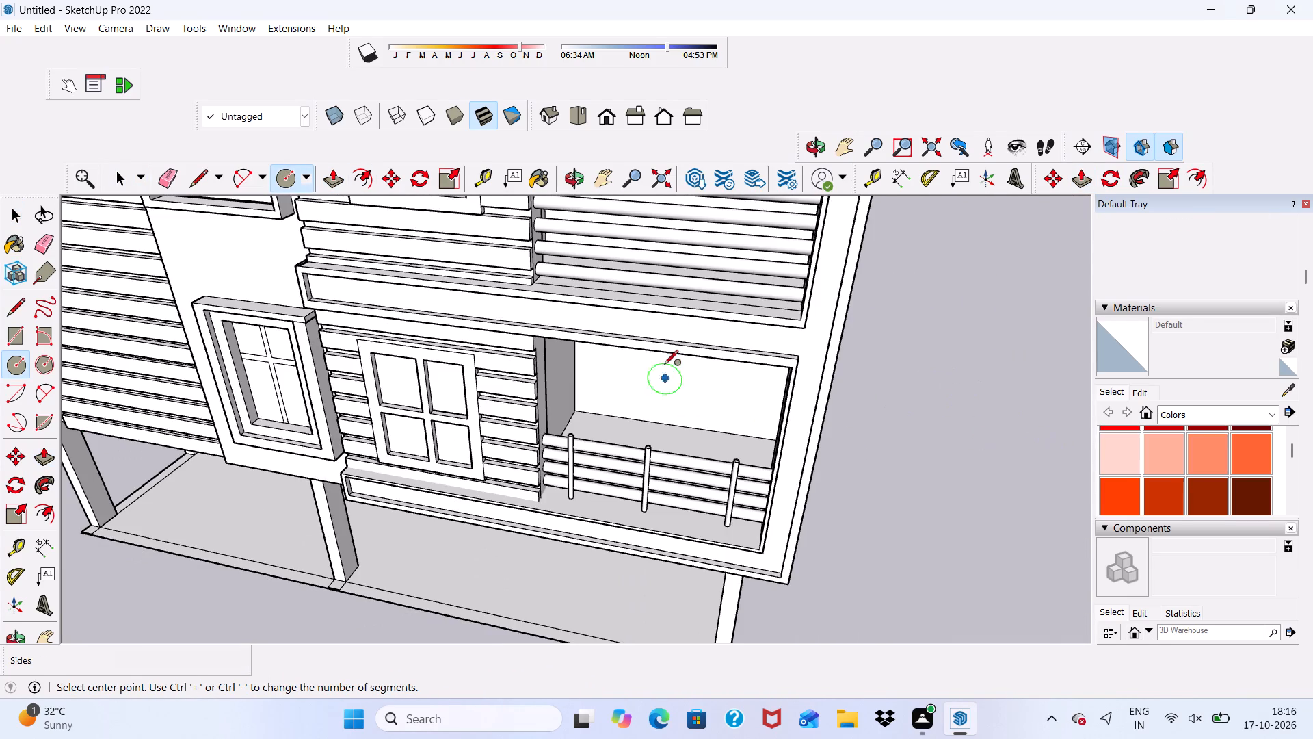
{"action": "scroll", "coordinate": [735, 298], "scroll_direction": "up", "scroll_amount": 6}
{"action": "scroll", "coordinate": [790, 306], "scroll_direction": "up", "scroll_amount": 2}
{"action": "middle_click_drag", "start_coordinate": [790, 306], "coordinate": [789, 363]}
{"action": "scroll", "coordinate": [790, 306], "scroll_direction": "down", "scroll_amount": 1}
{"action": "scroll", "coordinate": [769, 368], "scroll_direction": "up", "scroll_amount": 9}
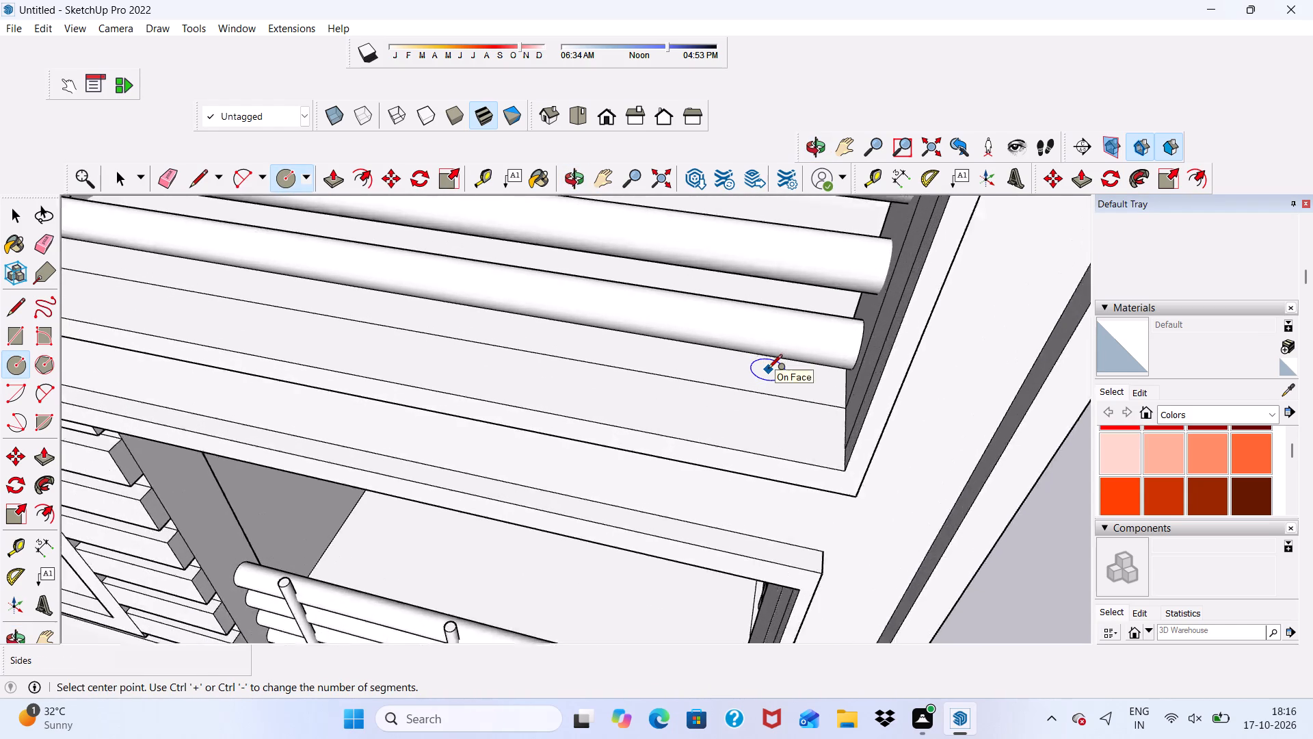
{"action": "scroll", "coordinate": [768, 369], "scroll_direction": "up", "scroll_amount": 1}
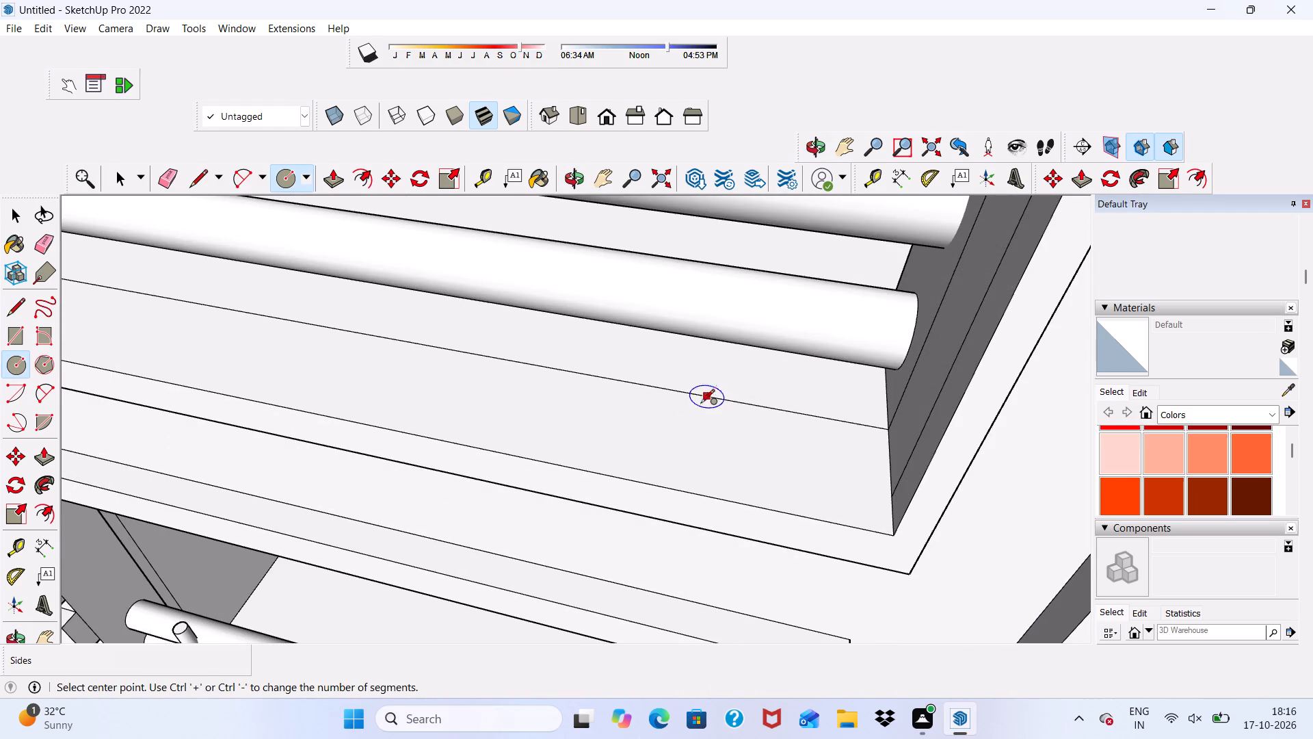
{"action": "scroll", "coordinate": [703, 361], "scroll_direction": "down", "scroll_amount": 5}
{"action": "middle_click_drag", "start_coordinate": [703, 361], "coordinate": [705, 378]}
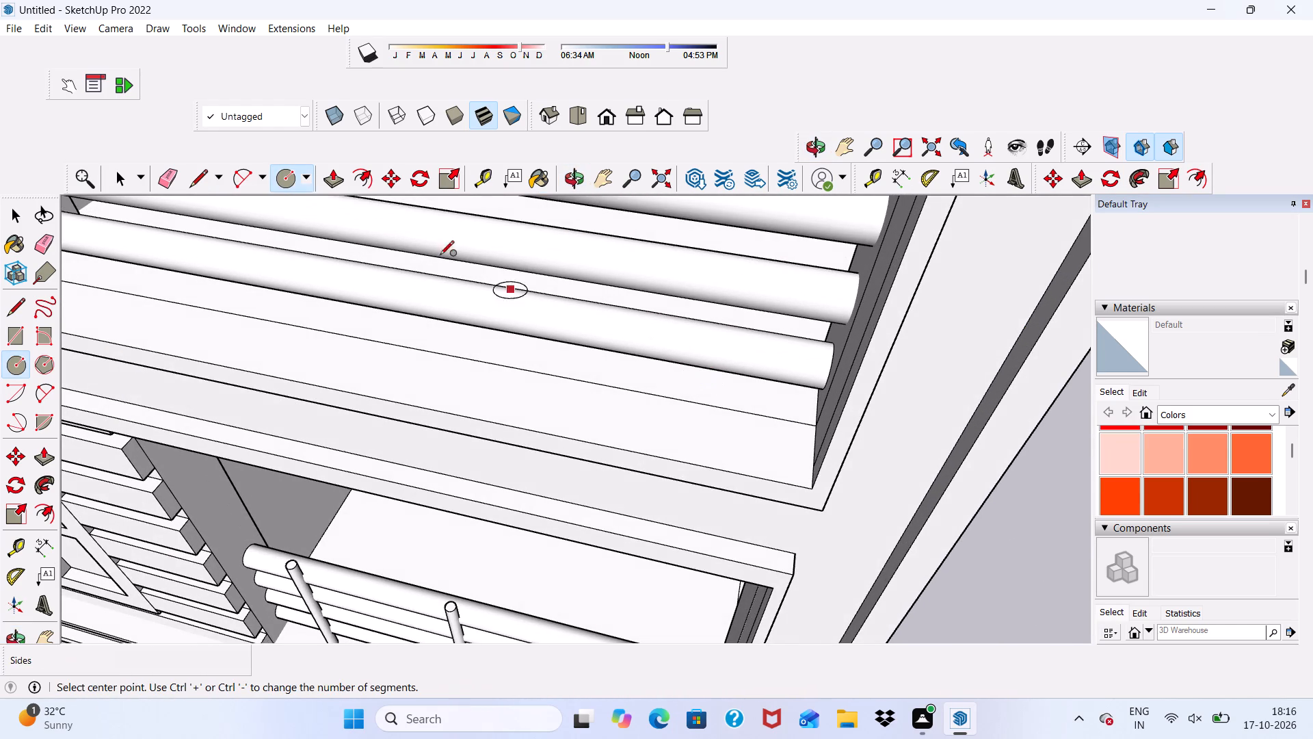
Erase the lengthwise line dividing the upper balcony's floor in front of the lowest rail.
{"action": "left_click", "coordinate": [163, 170]}
{"action": "scroll", "coordinate": [278, 389], "scroll_direction": "down", "scroll_amount": 2}
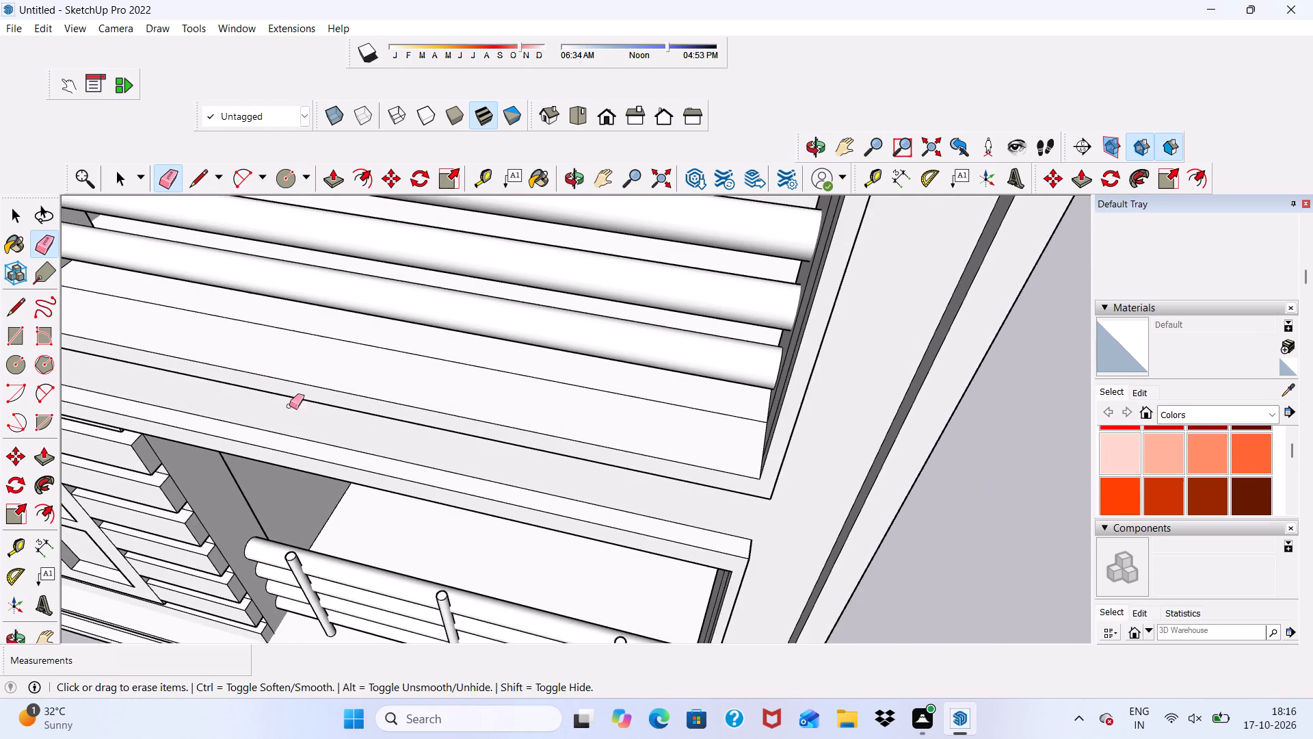
{"action": "middle_click_drag", "start_coordinate": [294, 339], "coordinate": [307, 270]}
{"action": "scroll", "coordinate": [407, 297], "scroll_direction": "up", "scroll_amount": 4}
{"action": "left_click_drag", "start_coordinate": [423, 285], "coordinate": [427, 296]}
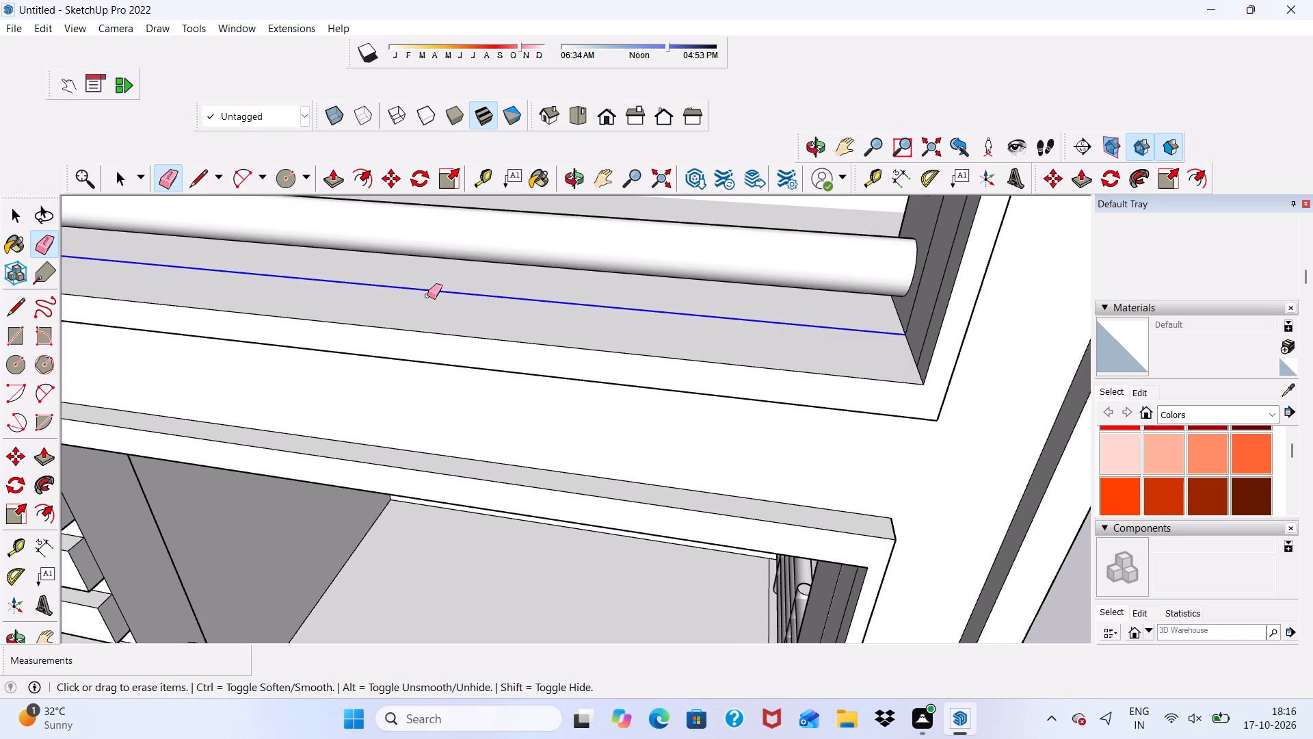
{"action": "key", "text": "space"}
Draw a small post circle on the upper-floor balcony's floor, in front of the lowest rail toward the corner column.
{"action": "left_click", "coordinate": [282, 176]}
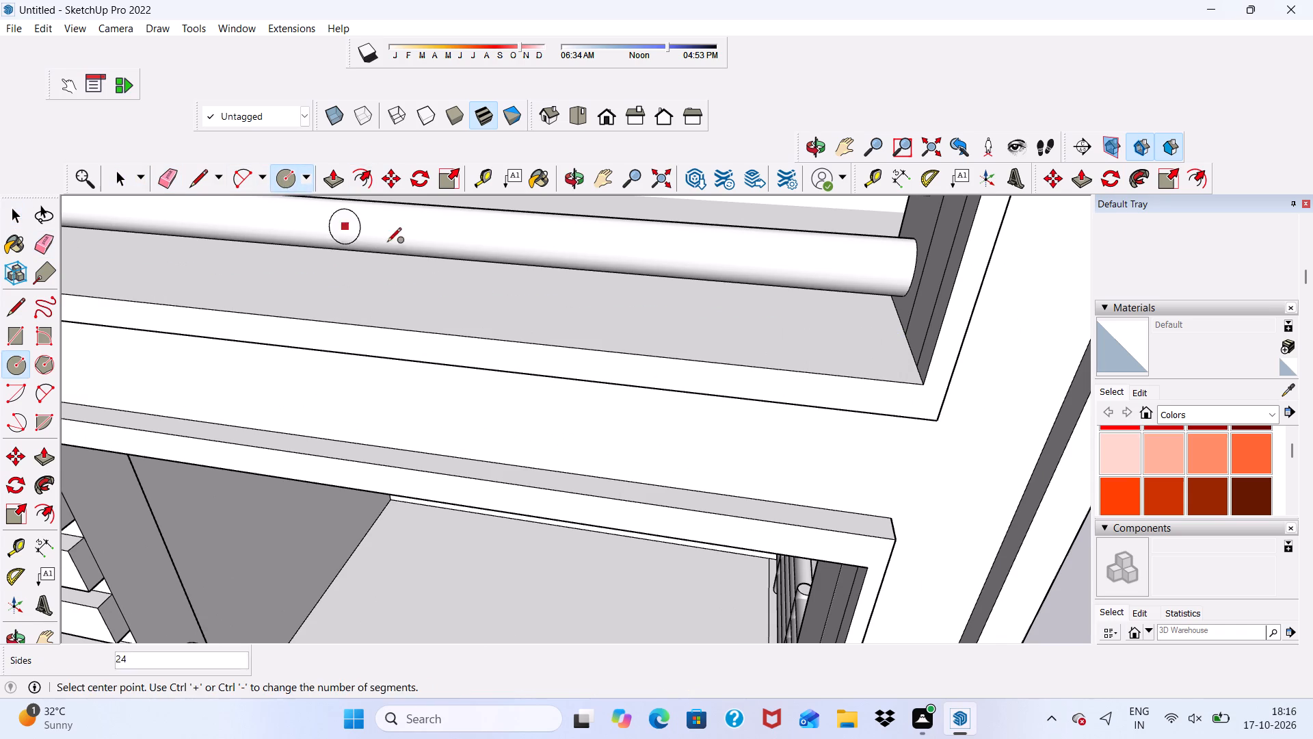
{"action": "scroll", "coordinate": [423, 260], "scroll_direction": "down", "scroll_amount": 2}
{"action": "middle_click_drag", "start_coordinate": [455, 297], "coordinate": [473, 360]}
{"action": "scroll", "coordinate": [673, 361], "scroll_direction": "up", "scroll_amount": 5}
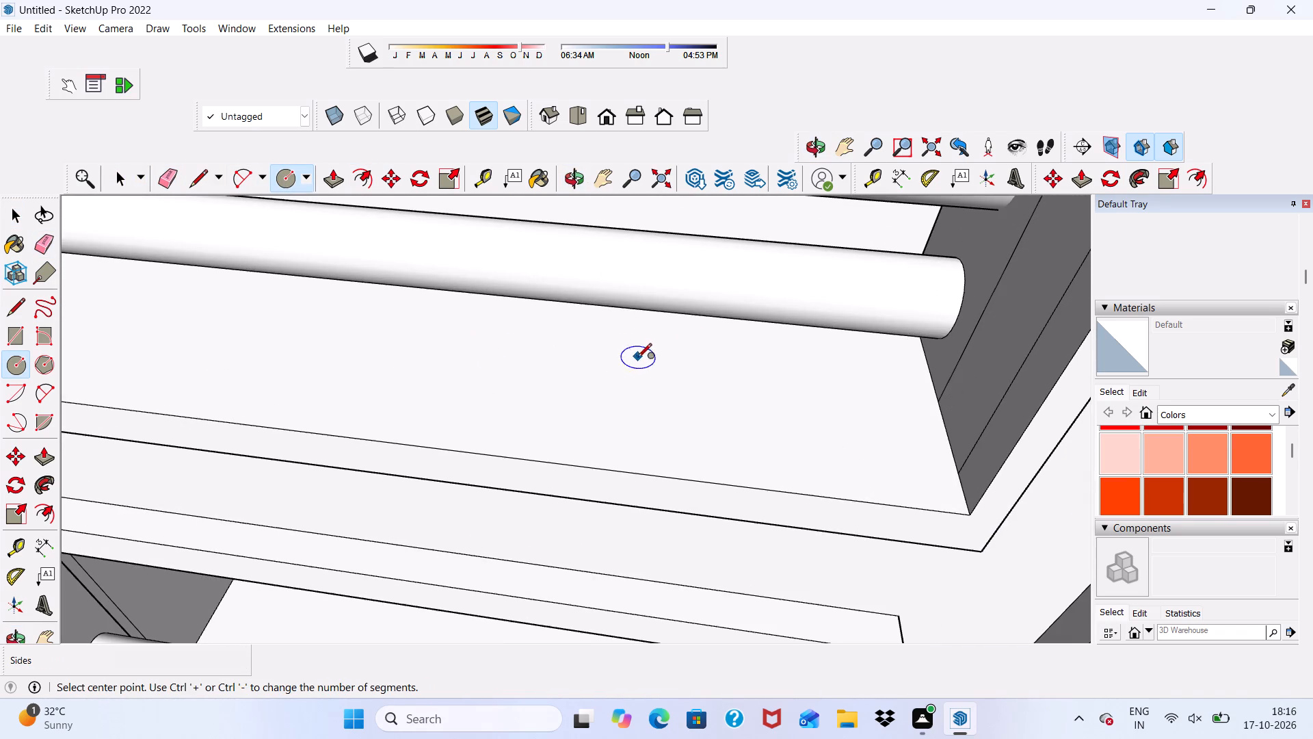
{"action": "left_click", "coordinate": [610, 369]}
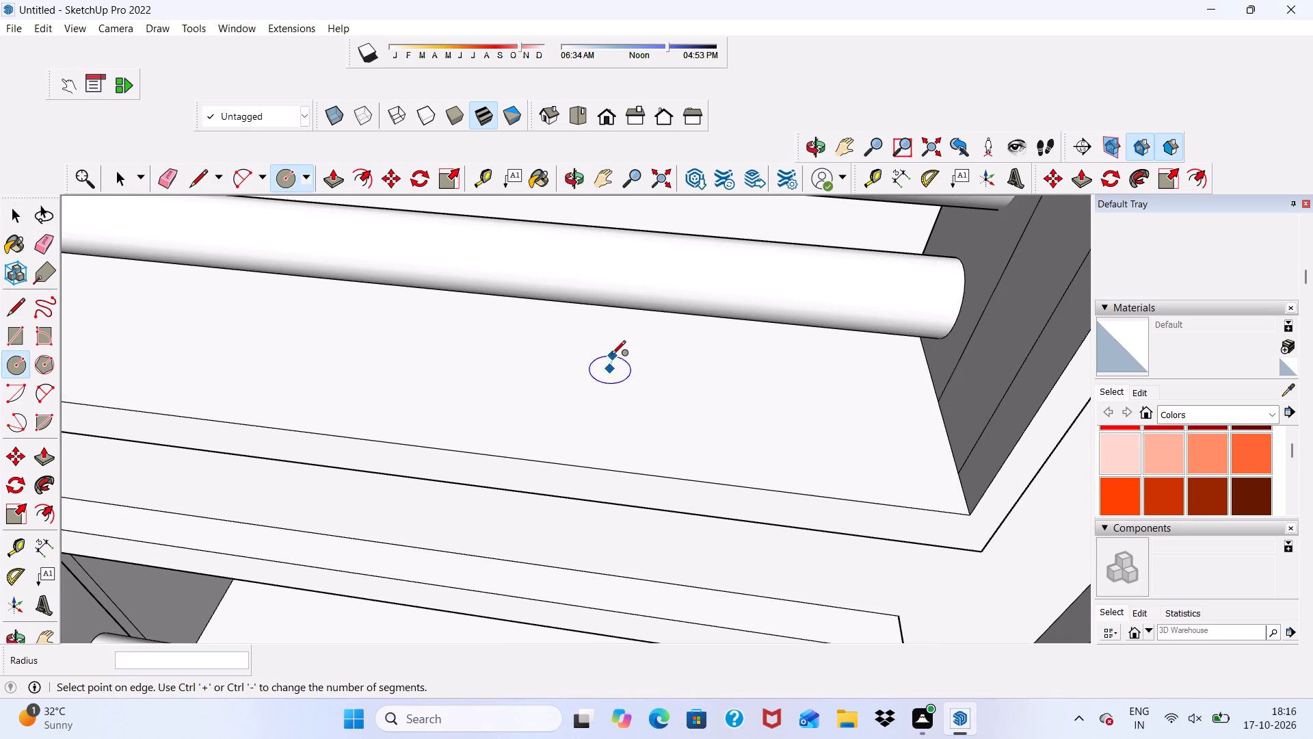
{"action": "left_click", "coordinate": [612, 352]}
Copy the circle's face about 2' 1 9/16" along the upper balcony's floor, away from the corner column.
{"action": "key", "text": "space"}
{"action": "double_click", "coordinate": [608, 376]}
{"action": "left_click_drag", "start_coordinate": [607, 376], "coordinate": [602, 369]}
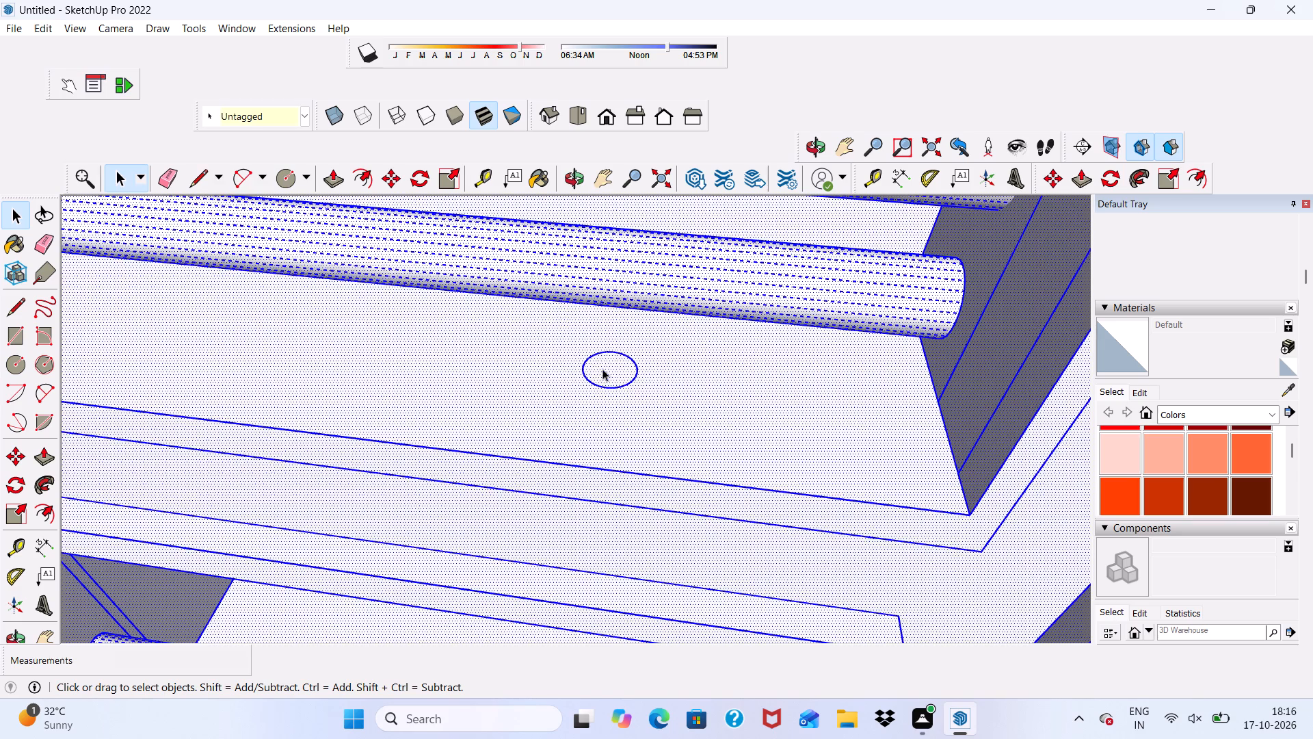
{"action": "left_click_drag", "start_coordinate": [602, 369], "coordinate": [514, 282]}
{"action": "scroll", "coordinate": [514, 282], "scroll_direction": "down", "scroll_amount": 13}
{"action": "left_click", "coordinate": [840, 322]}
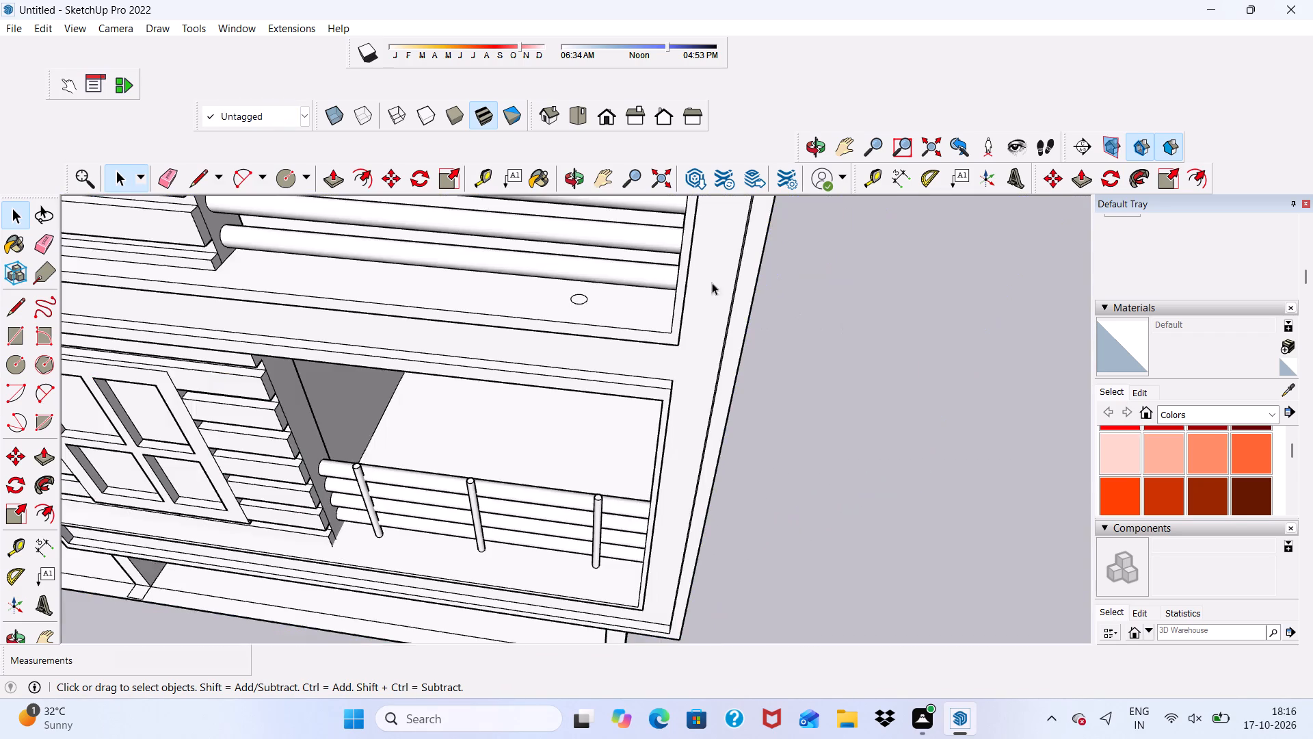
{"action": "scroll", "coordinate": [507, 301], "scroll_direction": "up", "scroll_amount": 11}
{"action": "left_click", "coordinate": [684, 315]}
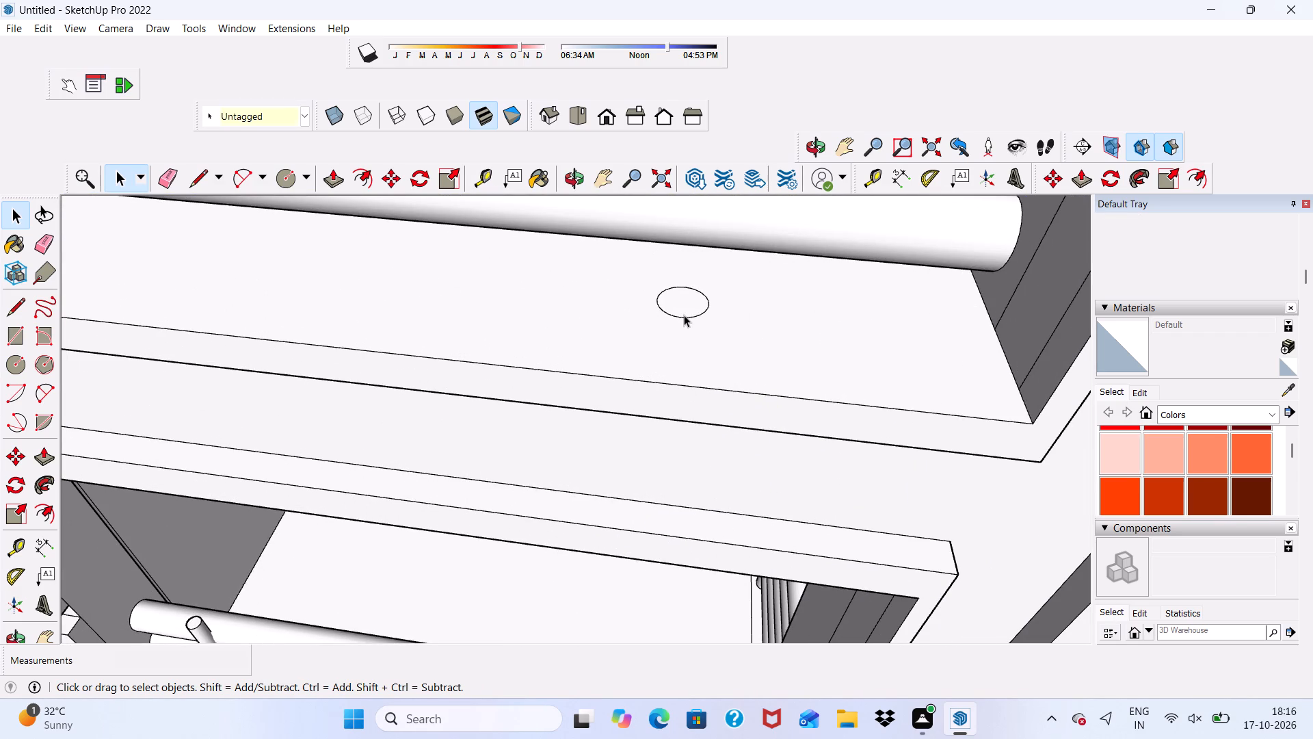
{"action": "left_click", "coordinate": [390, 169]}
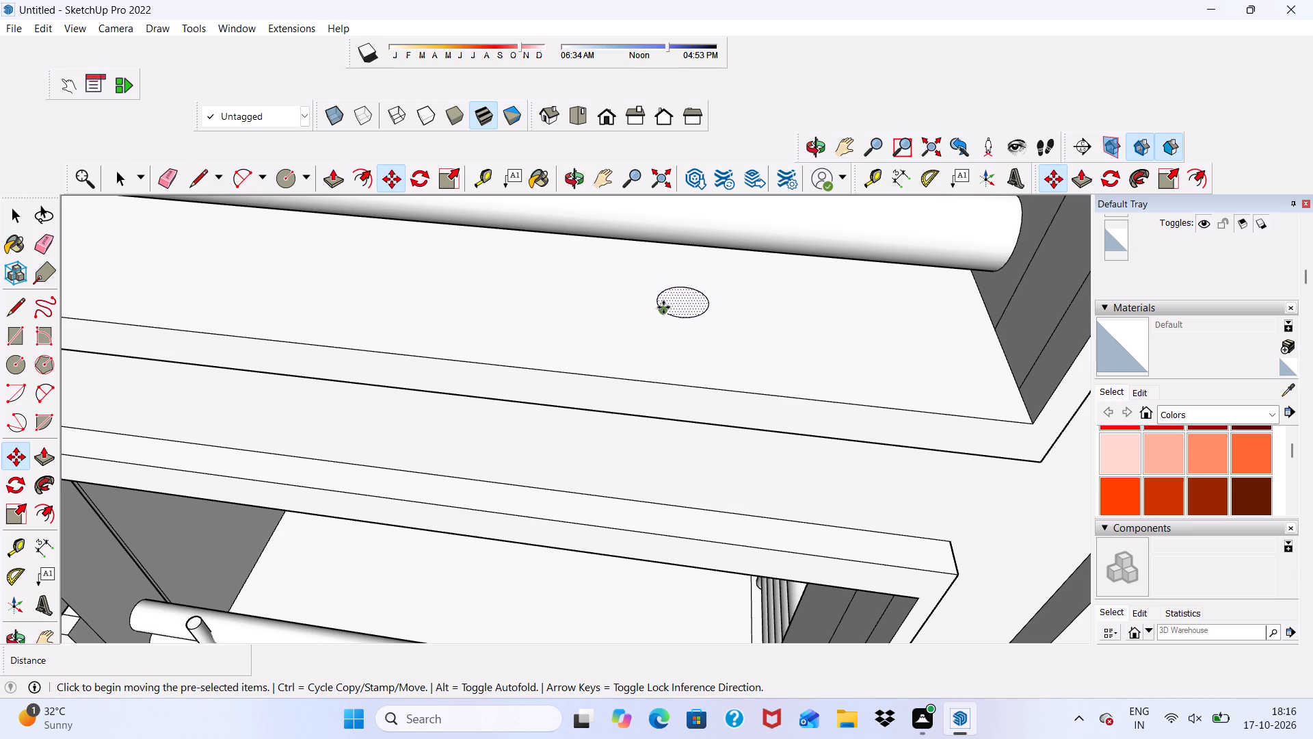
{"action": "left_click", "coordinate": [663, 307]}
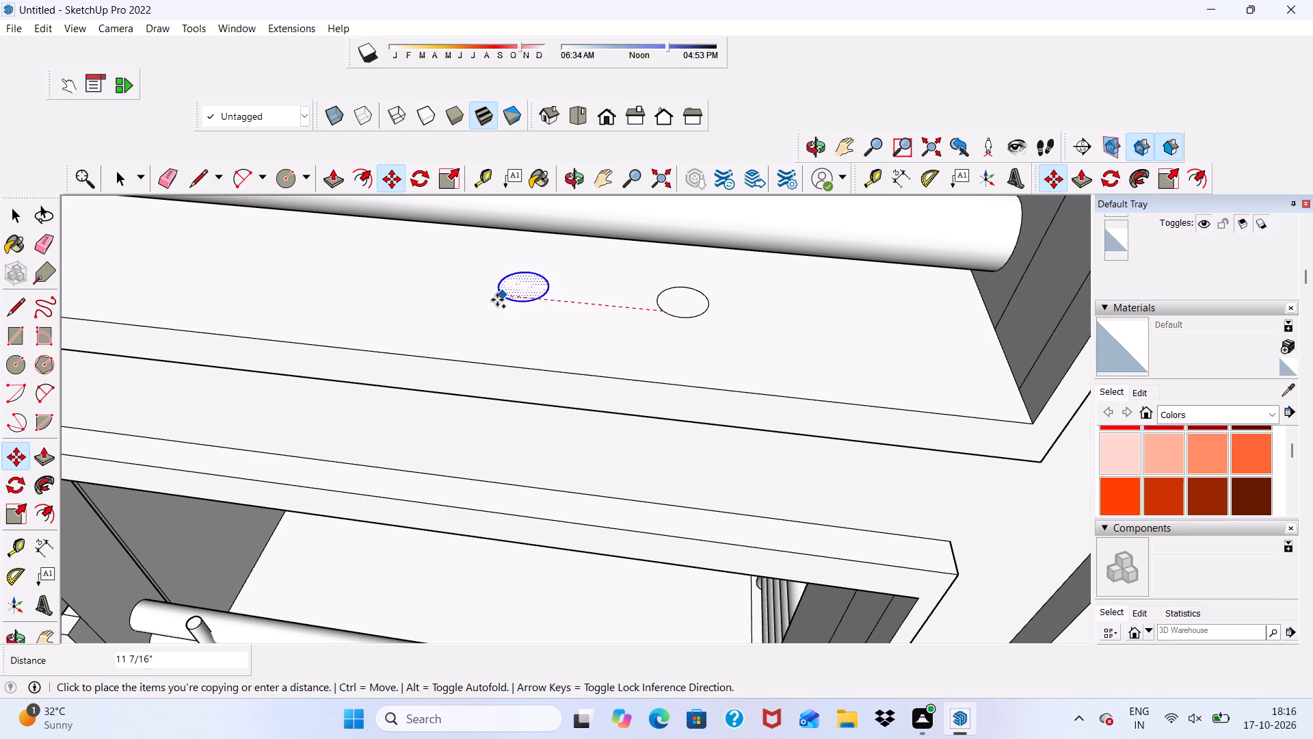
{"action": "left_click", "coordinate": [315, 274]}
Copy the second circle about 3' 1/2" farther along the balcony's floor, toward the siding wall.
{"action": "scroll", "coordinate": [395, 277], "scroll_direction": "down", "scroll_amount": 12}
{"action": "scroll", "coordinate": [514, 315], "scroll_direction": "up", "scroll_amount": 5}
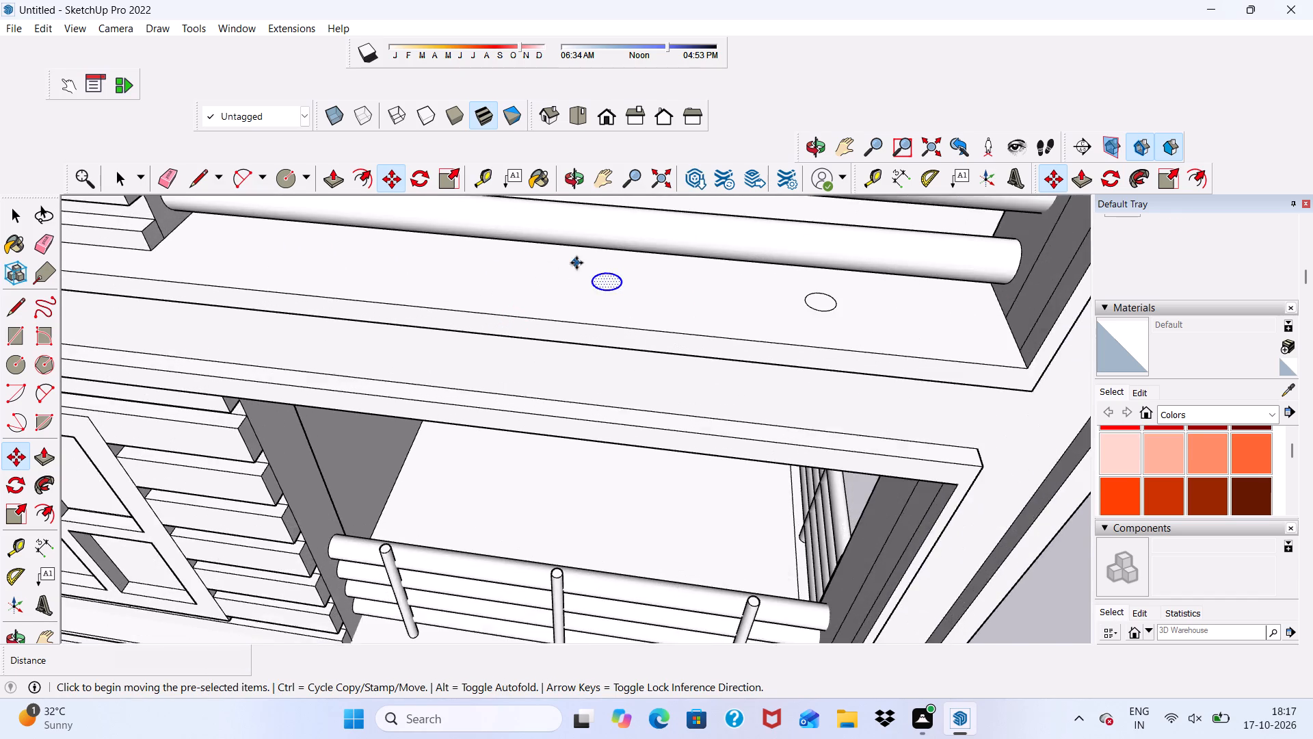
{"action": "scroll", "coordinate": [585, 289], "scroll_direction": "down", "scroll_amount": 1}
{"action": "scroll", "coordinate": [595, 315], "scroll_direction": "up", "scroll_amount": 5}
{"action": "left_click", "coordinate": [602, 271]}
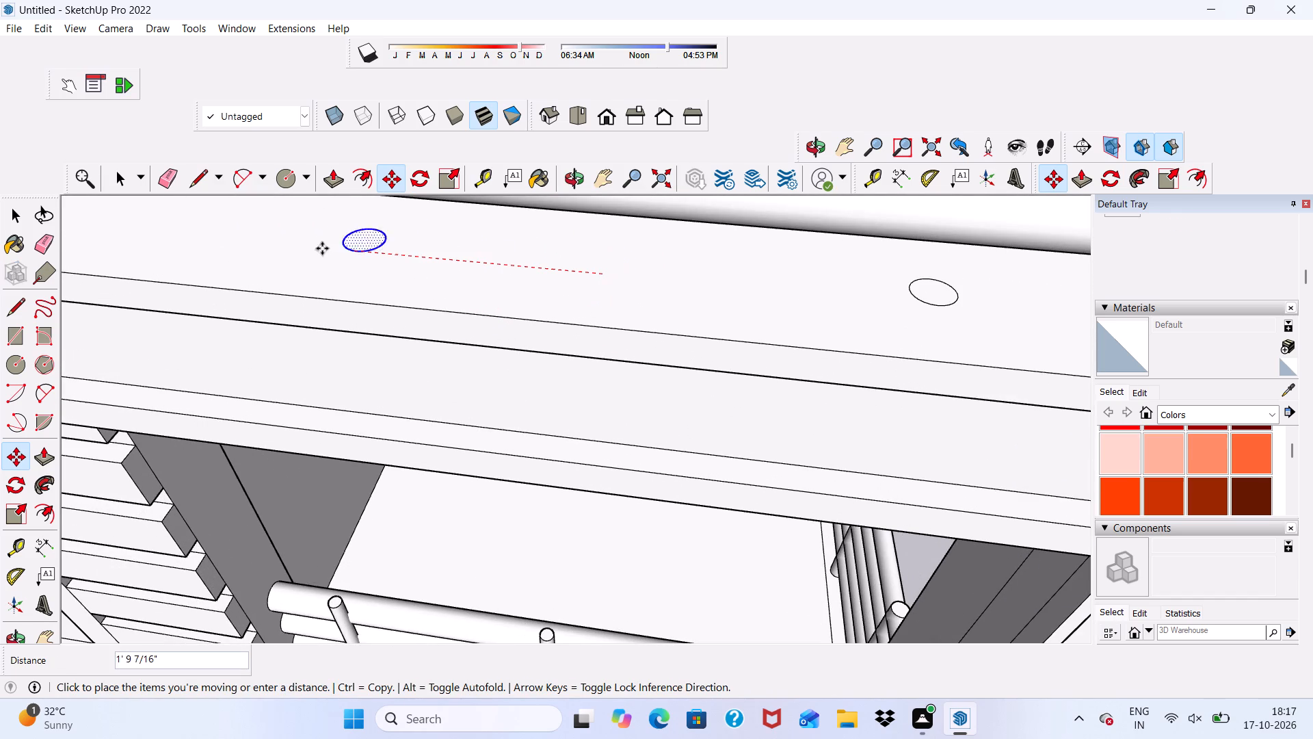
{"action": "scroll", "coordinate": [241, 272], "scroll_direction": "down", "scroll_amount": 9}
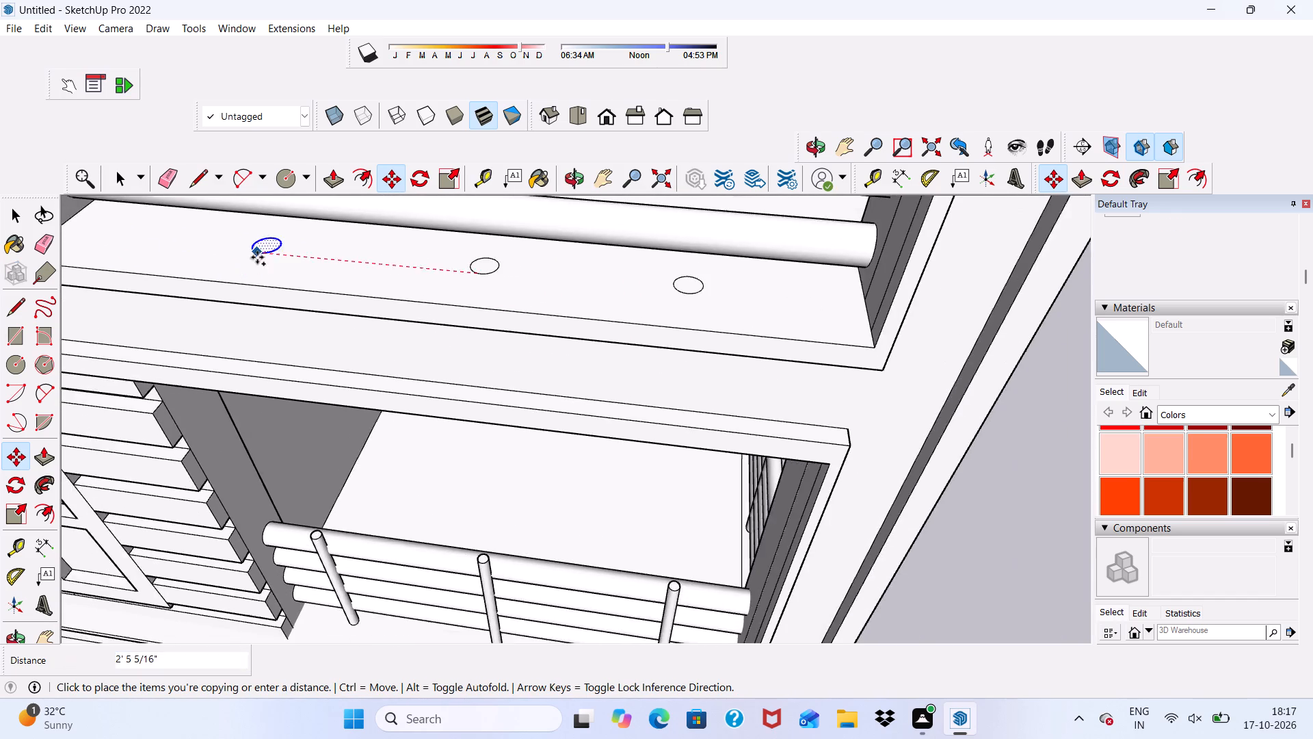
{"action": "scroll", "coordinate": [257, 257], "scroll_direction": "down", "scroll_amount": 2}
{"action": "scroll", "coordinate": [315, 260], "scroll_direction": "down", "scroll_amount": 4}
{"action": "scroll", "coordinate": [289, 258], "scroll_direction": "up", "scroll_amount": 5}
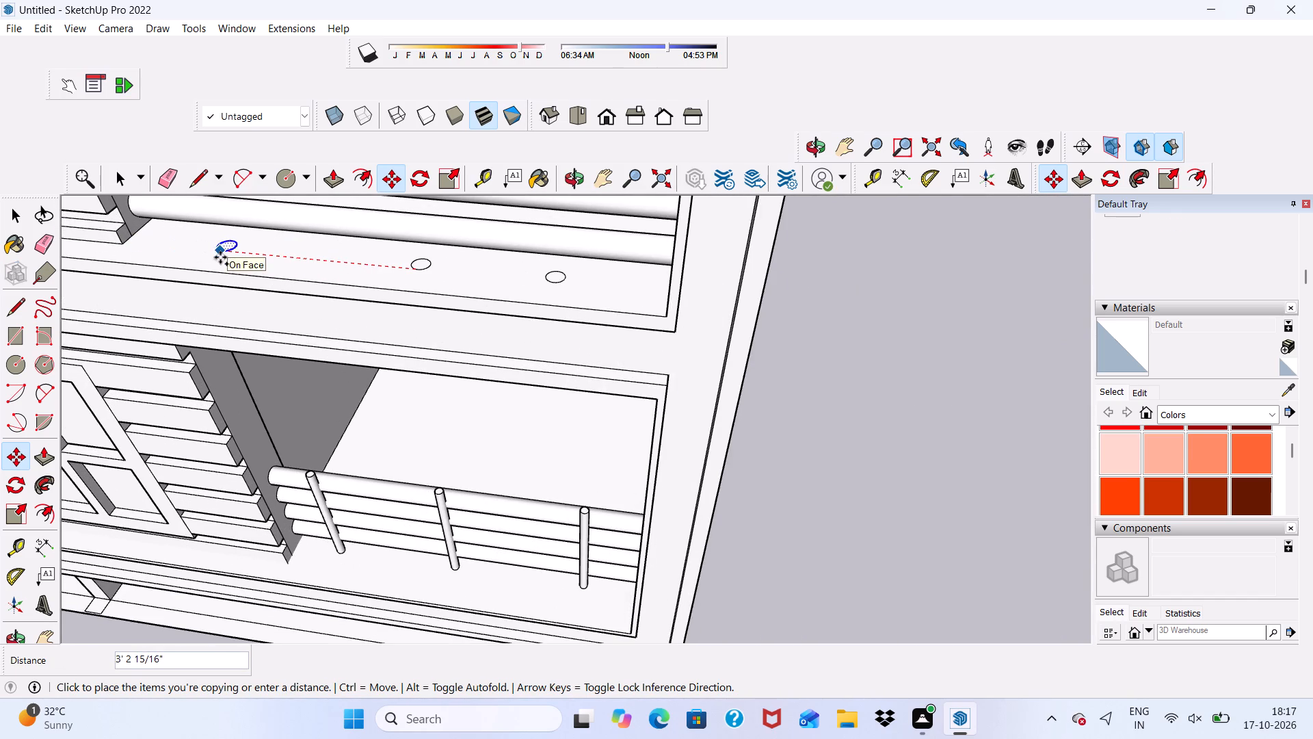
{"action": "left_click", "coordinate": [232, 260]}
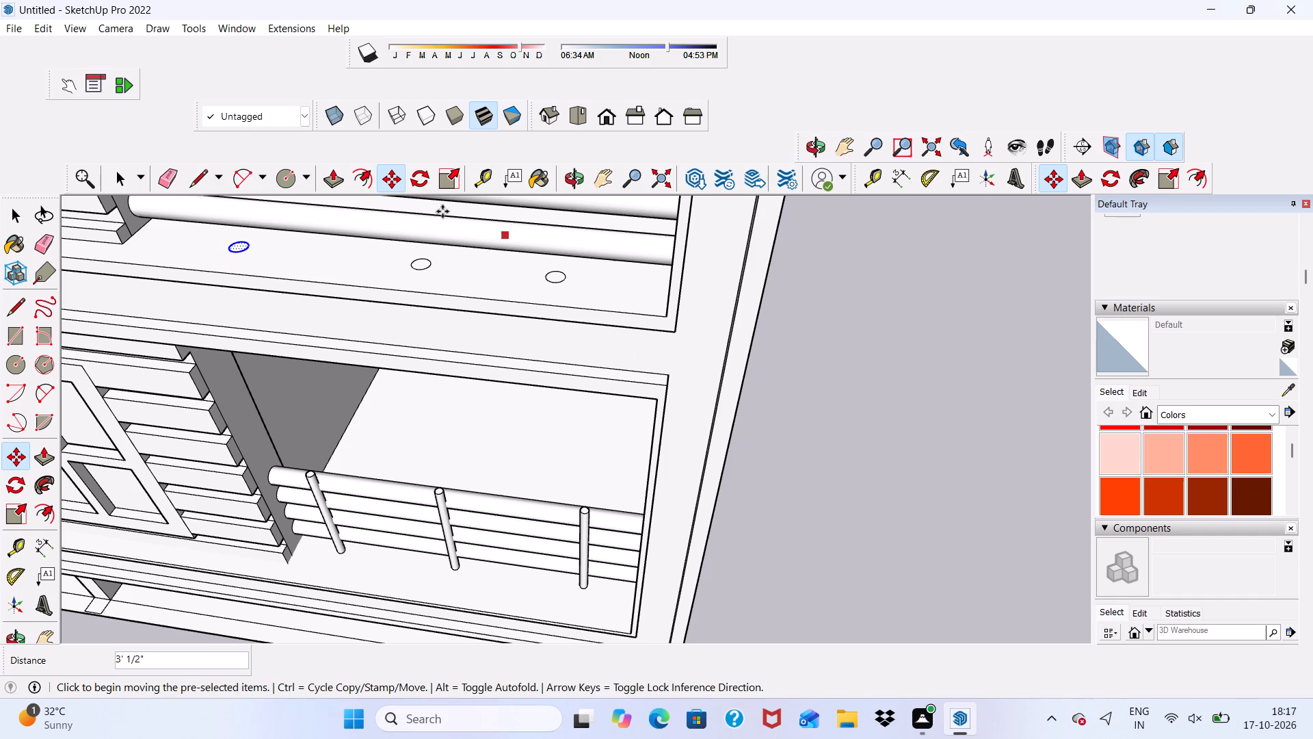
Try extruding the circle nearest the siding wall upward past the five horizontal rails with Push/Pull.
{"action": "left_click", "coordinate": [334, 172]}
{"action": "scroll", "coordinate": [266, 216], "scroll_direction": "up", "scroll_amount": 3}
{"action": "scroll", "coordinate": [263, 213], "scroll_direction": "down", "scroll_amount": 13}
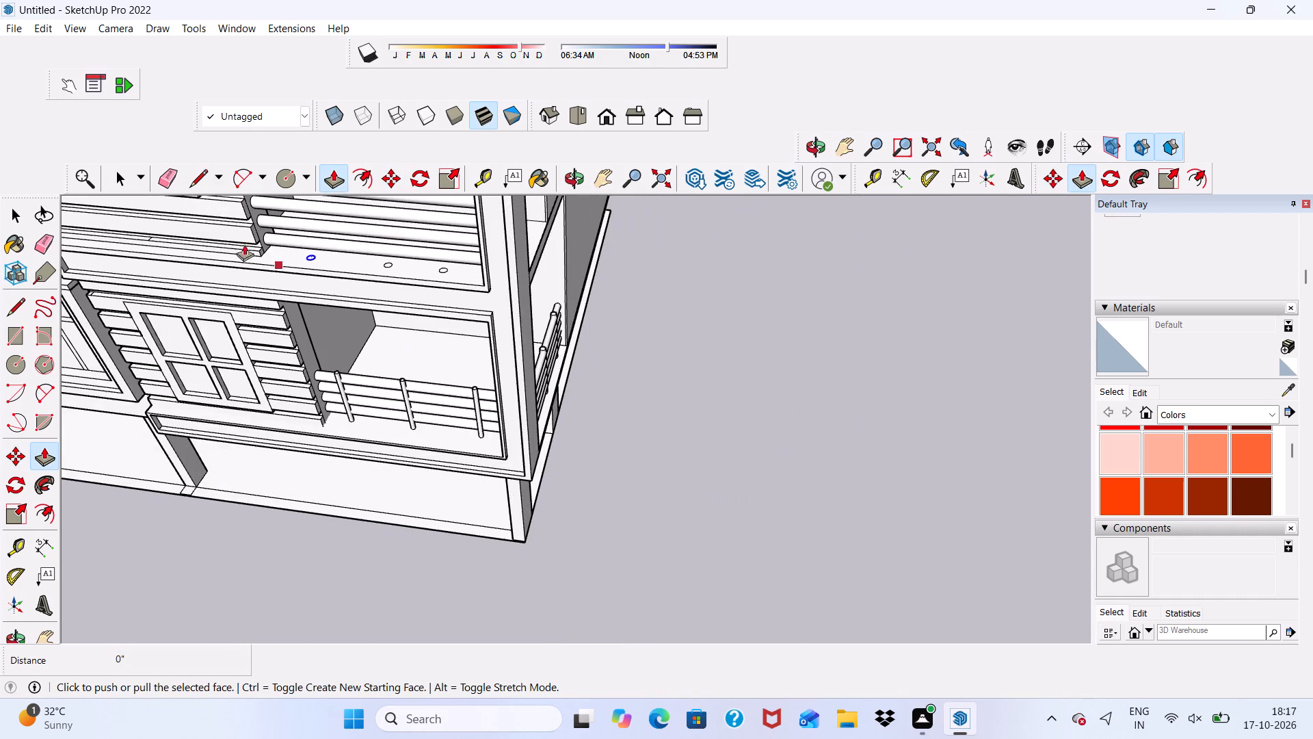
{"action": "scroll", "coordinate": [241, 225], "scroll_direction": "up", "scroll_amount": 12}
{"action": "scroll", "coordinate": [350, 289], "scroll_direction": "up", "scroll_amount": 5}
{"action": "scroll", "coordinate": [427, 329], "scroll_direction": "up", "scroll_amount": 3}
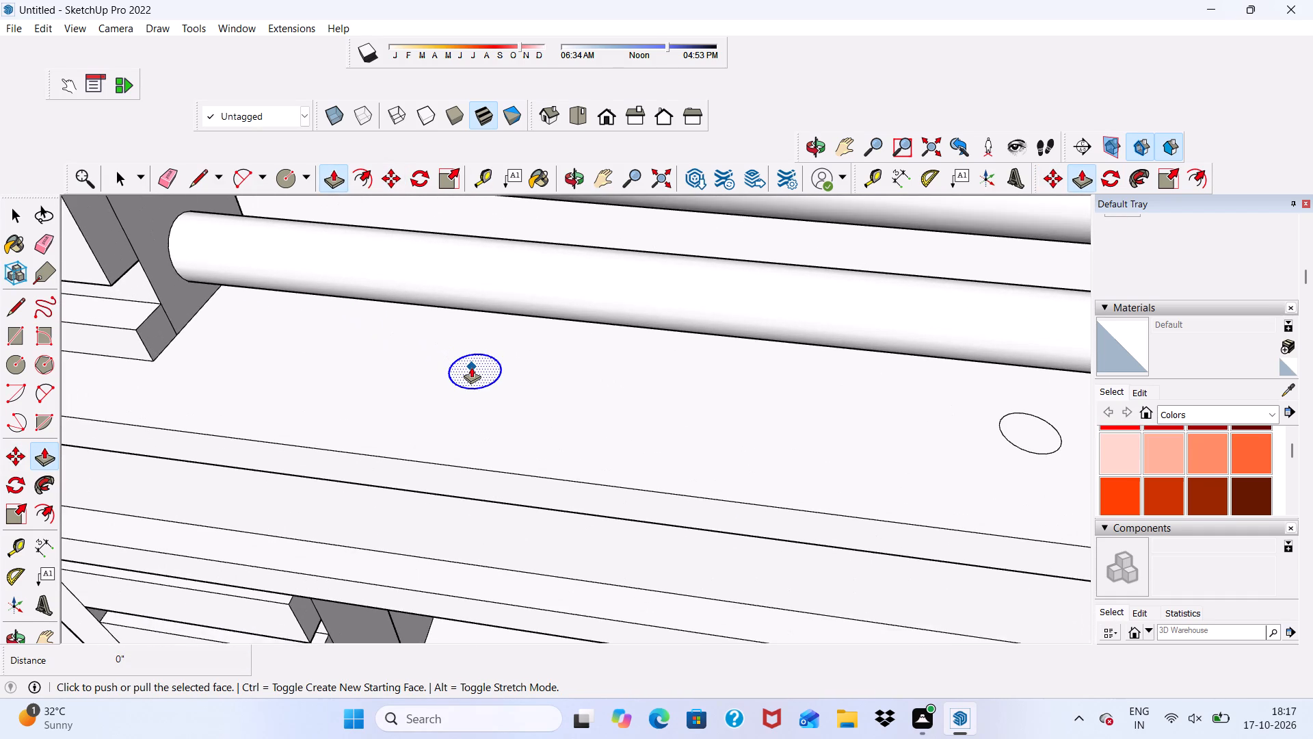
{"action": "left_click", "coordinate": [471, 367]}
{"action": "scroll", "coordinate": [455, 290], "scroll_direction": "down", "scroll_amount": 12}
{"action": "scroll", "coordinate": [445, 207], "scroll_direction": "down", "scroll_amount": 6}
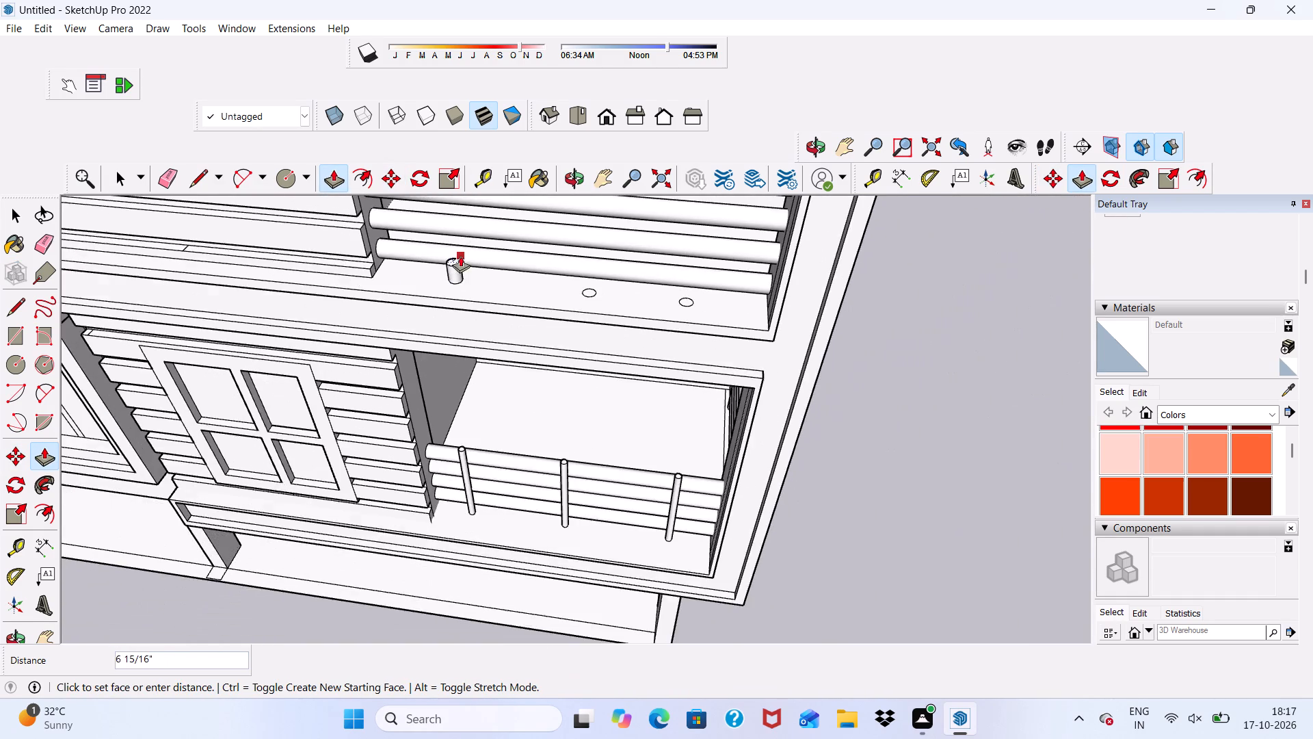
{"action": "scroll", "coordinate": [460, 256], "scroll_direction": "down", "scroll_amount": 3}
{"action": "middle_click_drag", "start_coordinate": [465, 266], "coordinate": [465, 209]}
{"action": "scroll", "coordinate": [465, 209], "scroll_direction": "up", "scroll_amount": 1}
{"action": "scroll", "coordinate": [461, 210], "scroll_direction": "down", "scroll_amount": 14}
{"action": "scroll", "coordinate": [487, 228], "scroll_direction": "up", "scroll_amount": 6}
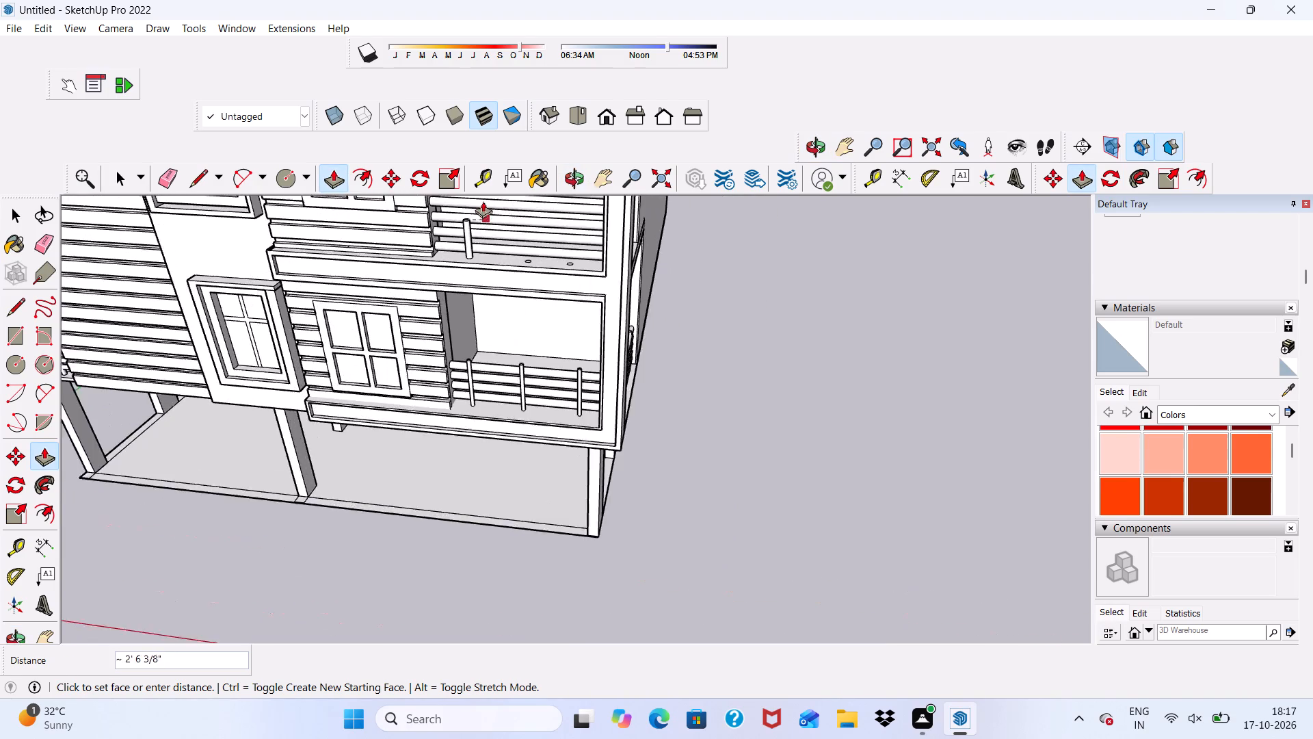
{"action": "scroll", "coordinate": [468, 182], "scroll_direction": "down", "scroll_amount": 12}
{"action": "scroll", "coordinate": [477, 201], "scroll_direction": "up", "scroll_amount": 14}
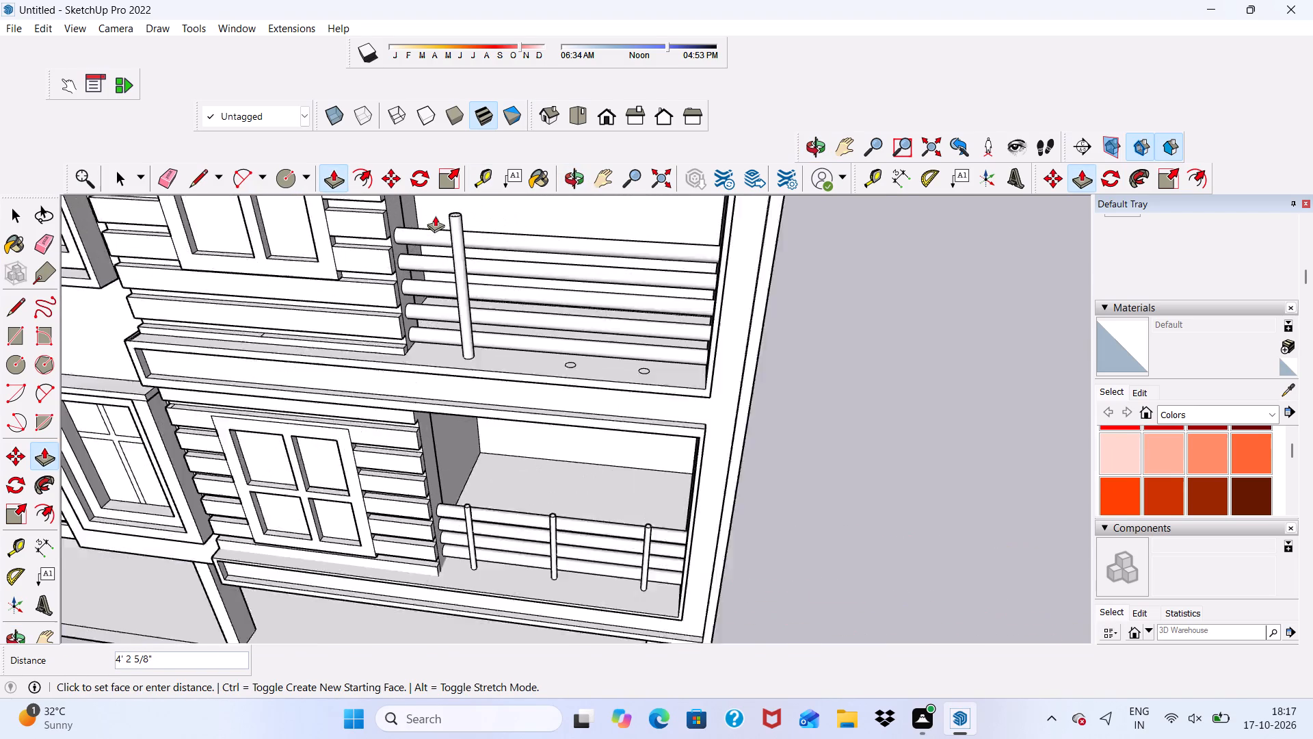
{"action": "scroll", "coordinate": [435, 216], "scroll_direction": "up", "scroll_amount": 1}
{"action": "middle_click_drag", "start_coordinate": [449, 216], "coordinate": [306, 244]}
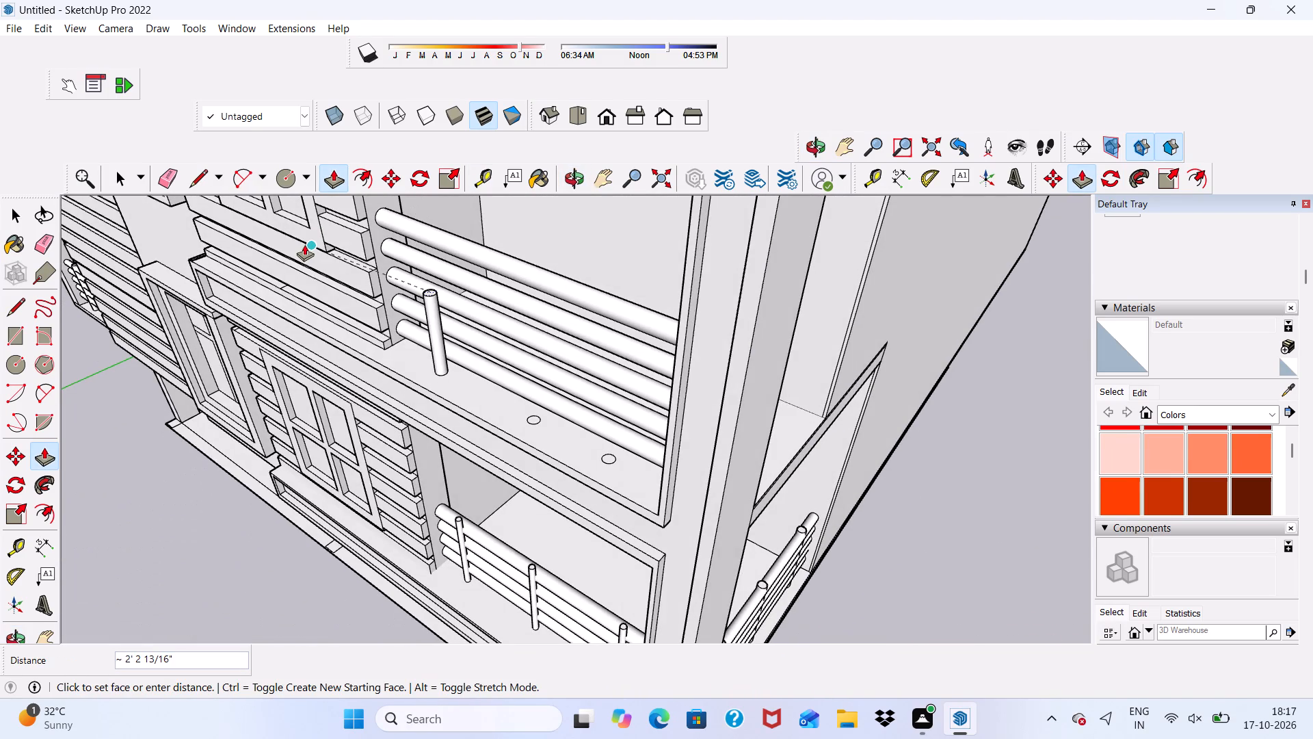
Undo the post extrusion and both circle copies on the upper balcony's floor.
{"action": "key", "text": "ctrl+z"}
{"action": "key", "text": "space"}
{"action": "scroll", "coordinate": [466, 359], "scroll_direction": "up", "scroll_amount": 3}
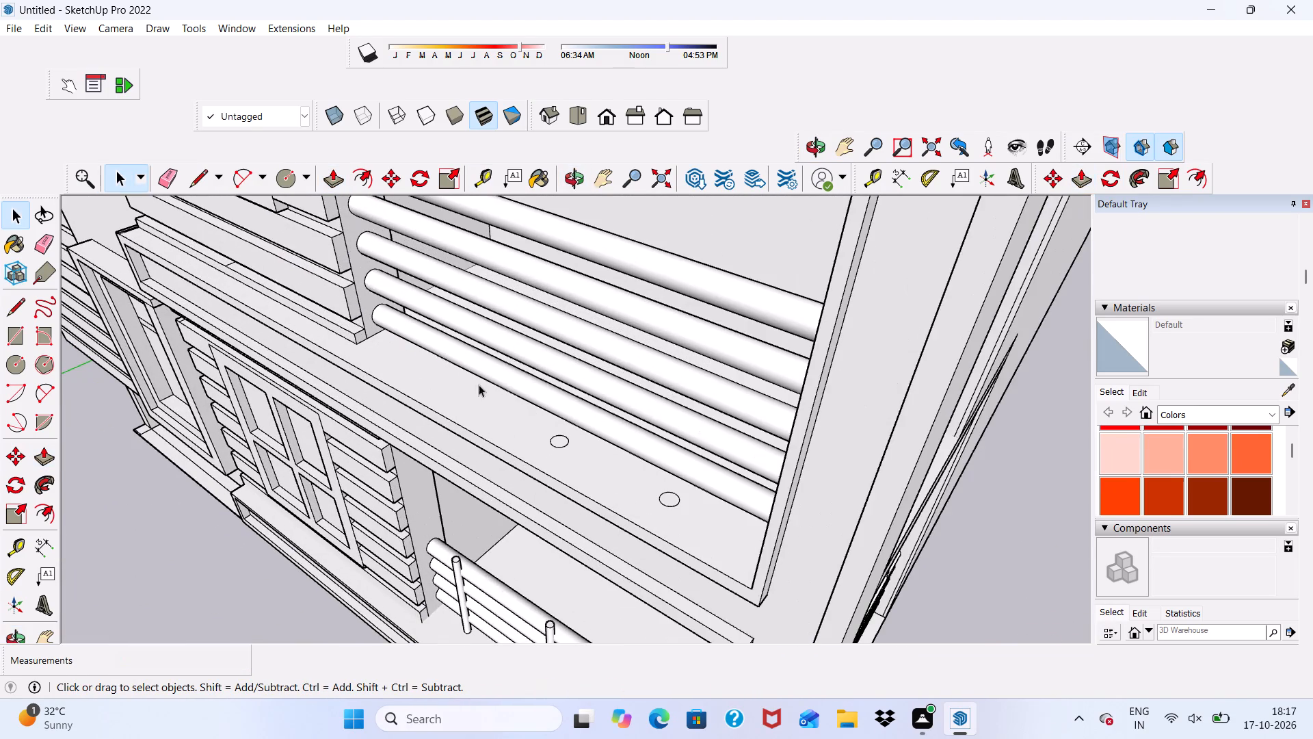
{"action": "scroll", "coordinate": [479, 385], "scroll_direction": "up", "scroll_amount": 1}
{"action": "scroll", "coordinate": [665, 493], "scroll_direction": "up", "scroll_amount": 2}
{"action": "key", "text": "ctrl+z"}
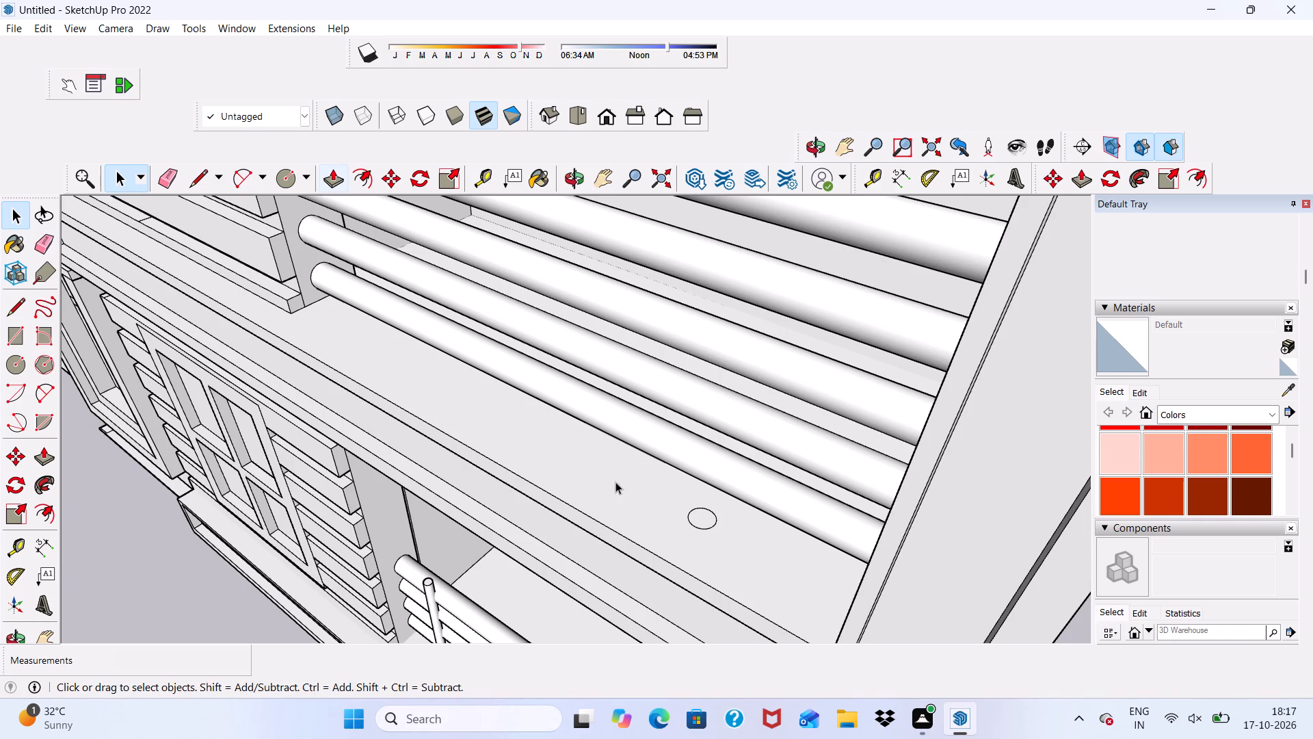
Move the remaining circle about 1 1/2" across the balcony's floor, closer to the lowest rail.
{"action": "left_click", "coordinate": [704, 521]}
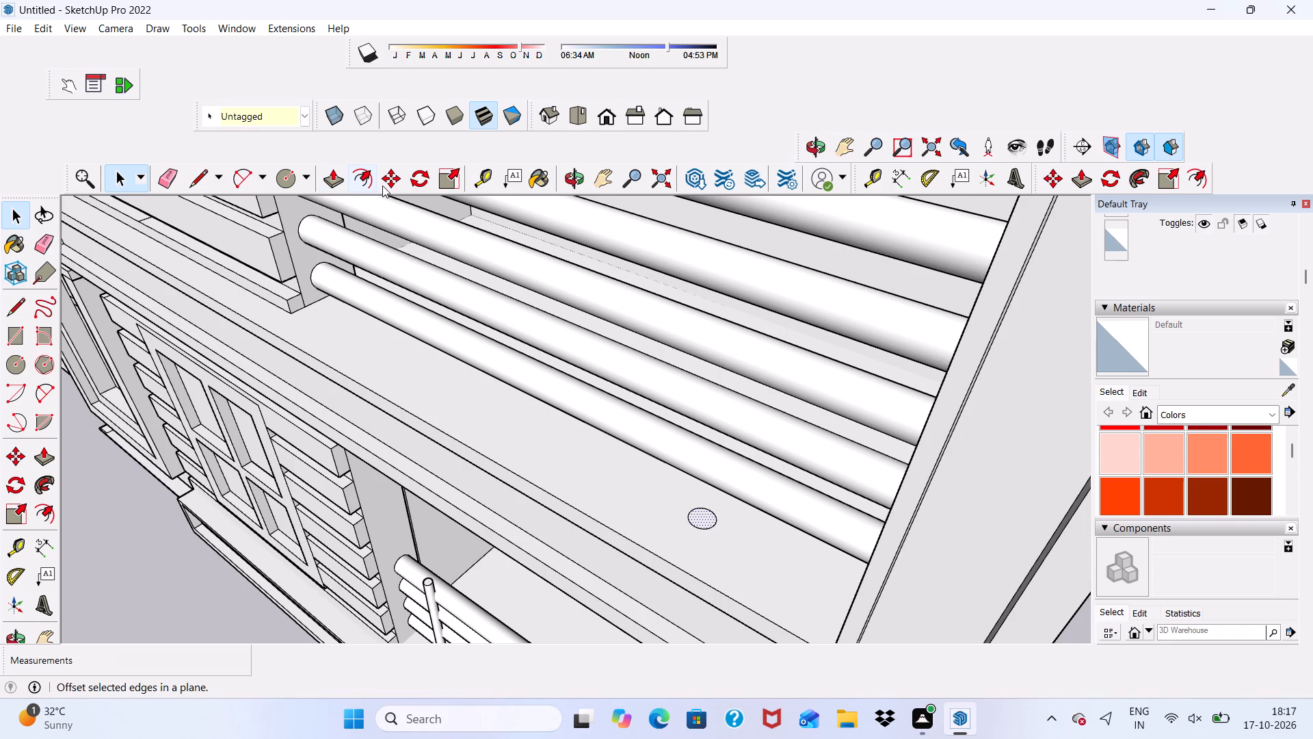
{"action": "left_click", "coordinate": [386, 181]}
{"action": "scroll", "coordinate": [678, 507], "scroll_direction": "up", "scroll_amount": 4}
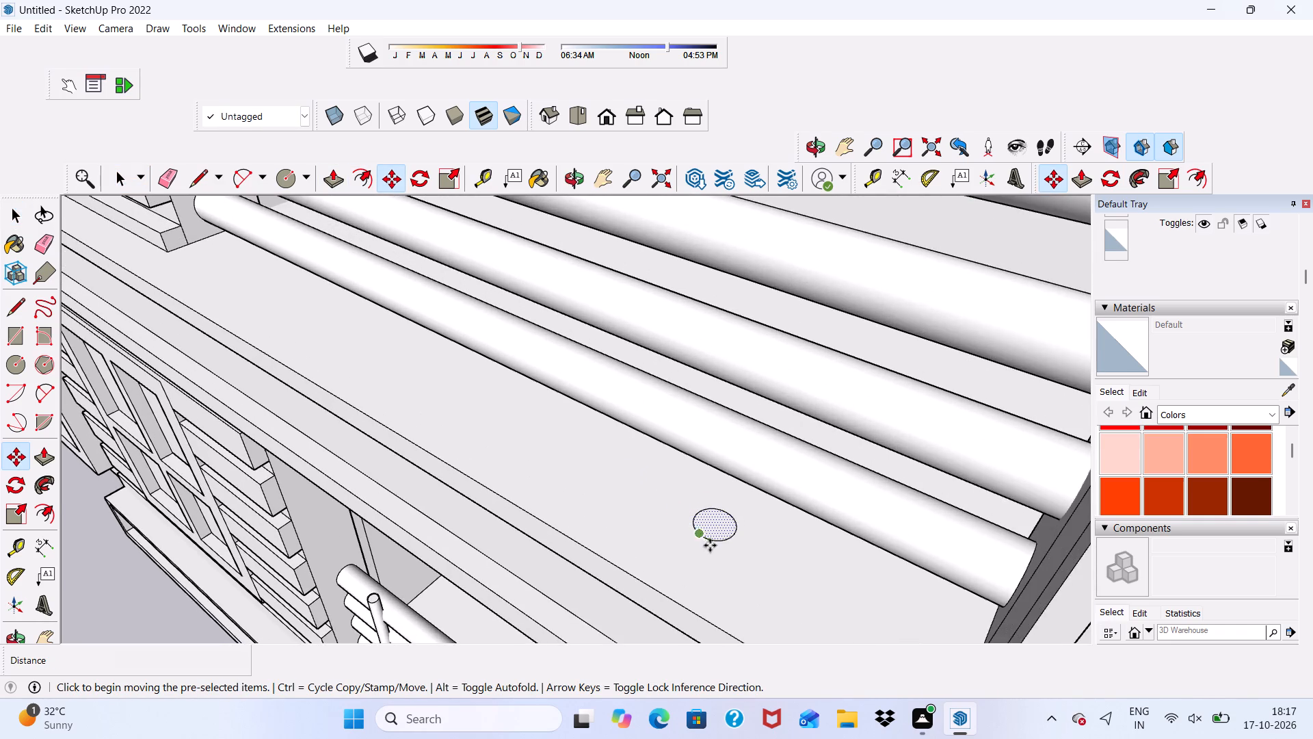
{"action": "scroll", "coordinate": [710, 545], "scroll_direction": "up", "scroll_amount": 3}
{"action": "left_click_drag", "start_coordinate": [711, 539], "coordinate": [724, 525]}
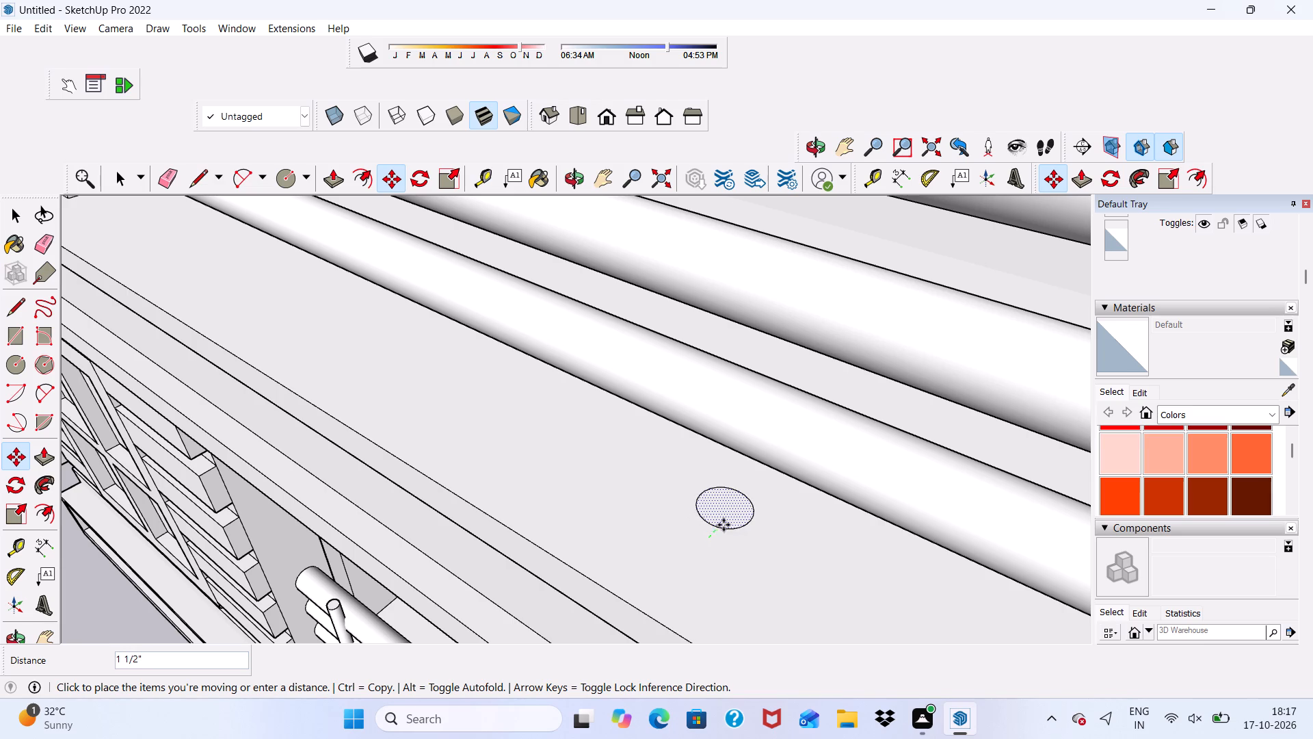
{"action": "left_click_drag", "start_coordinate": [724, 525], "coordinate": [725, 526]}
{"action": "scroll", "coordinate": [734, 480], "scroll_direction": "up", "scroll_amount": 2}
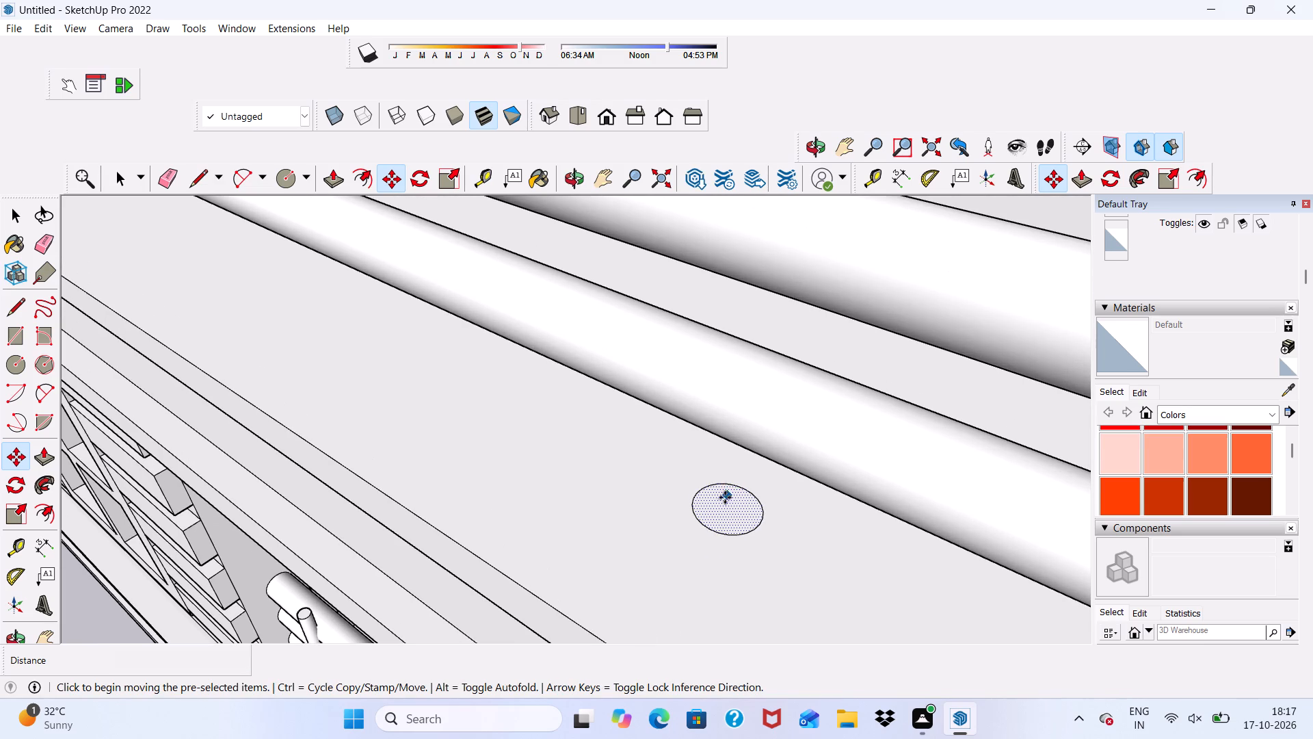
Copy the circle about 3' 1 3/4" along the balcony's floor, parallel to the lowest rail.
{"action": "left_click", "coordinate": [708, 504]}
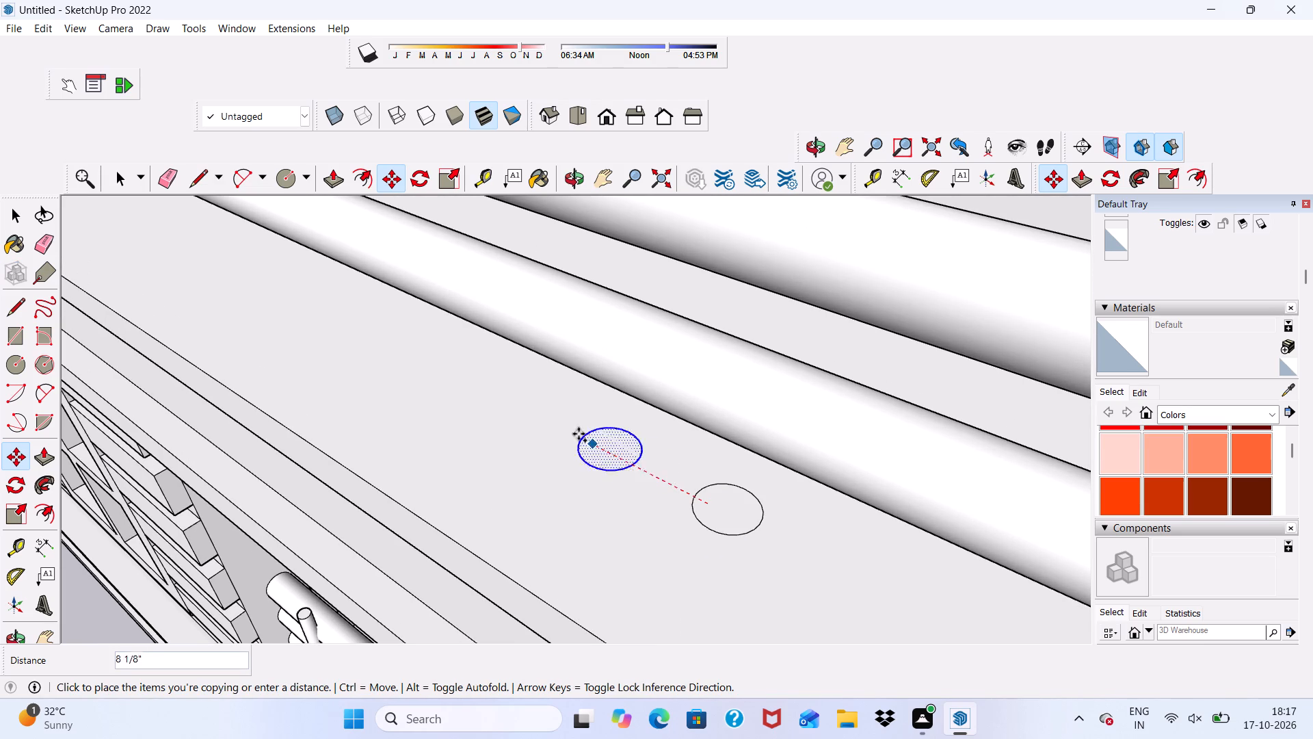
{"action": "scroll", "coordinate": [303, 283], "scroll_direction": "up", "scroll_amount": 4}
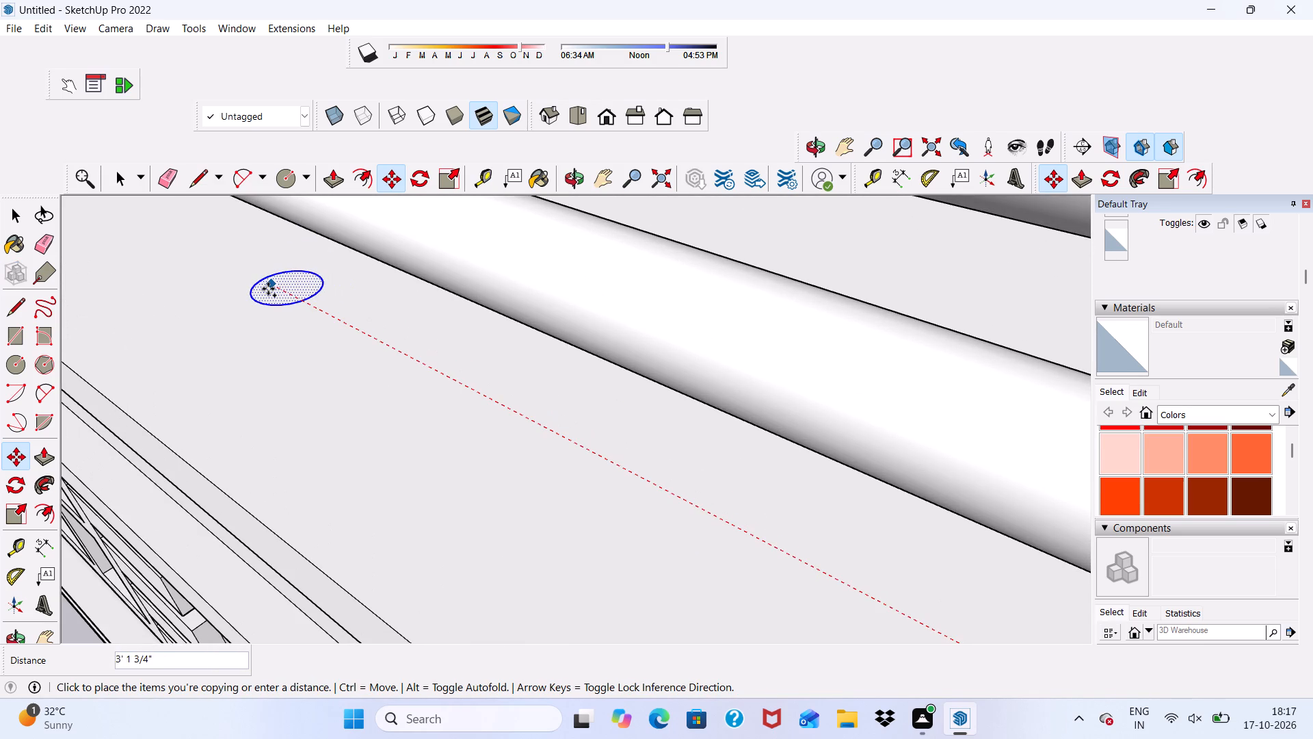
{"action": "left_click", "coordinate": [268, 289]}
Copy the second circle about 2' 9" farther along the lowest rail, near the siding wall.
{"action": "left_click", "coordinate": [268, 289]}
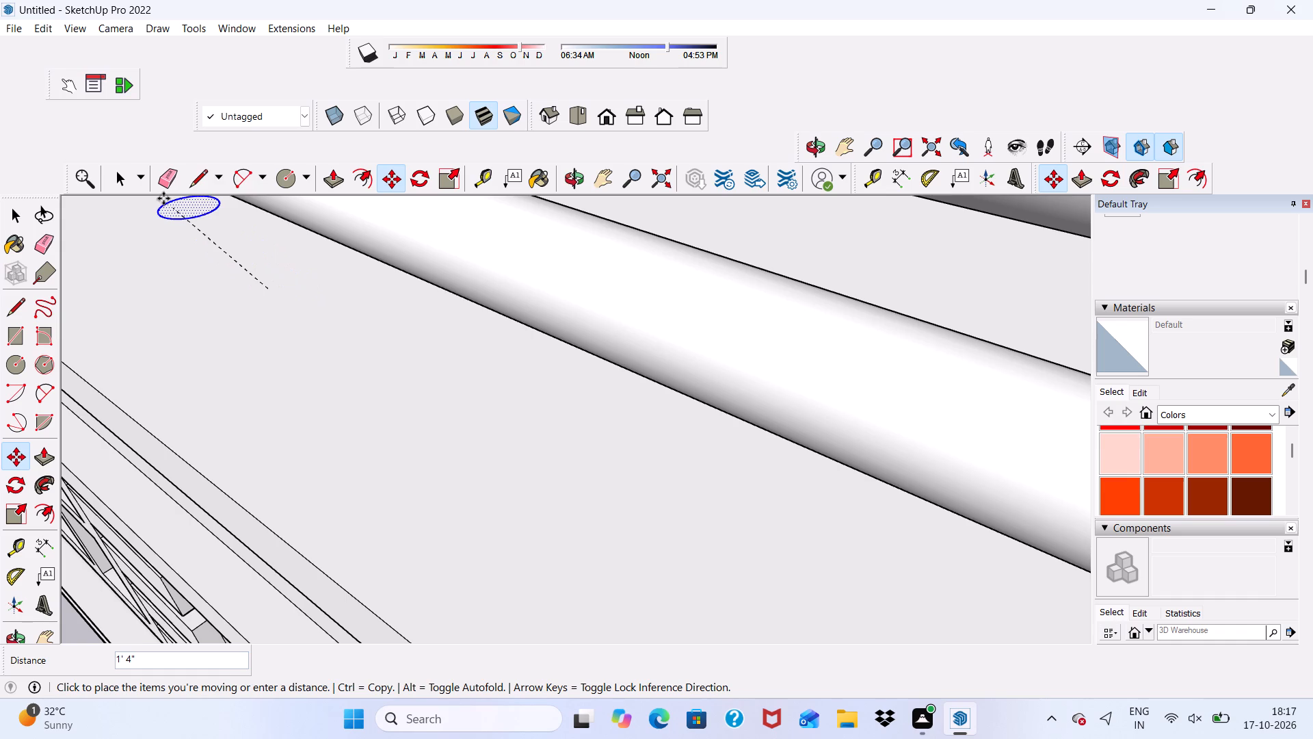
{"action": "scroll", "coordinate": [166, 213], "scroll_direction": "down", "scroll_amount": 17}
{"action": "scroll", "coordinate": [375, 347], "scroll_direction": "up", "scroll_amount": 6}
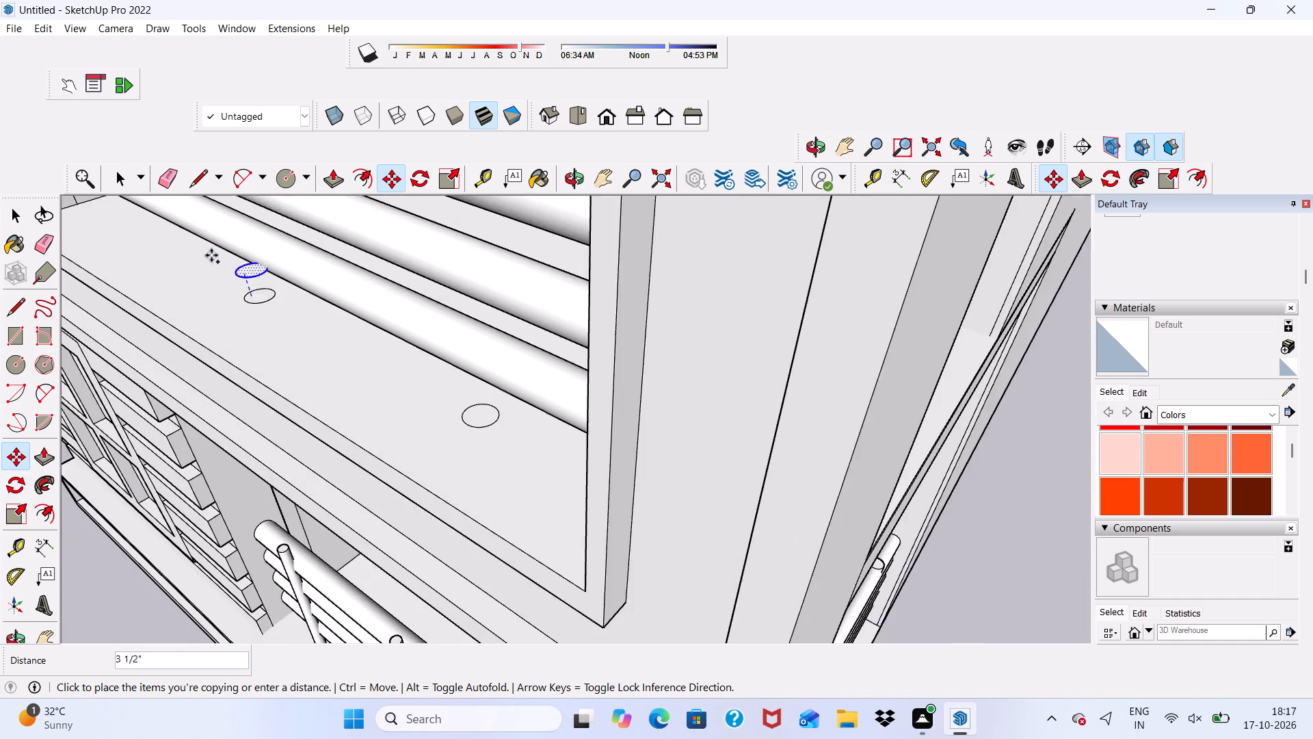
{"action": "scroll", "coordinate": [211, 255], "scroll_direction": "up", "scroll_amount": 4}
{"action": "scroll", "coordinate": [174, 251], "scroll_direction": "down", "scroll_amount": 1}
{"action": "scroll", "coordinate": [107, 220], "scroll_direction": "up", "scroll_amount": 4}
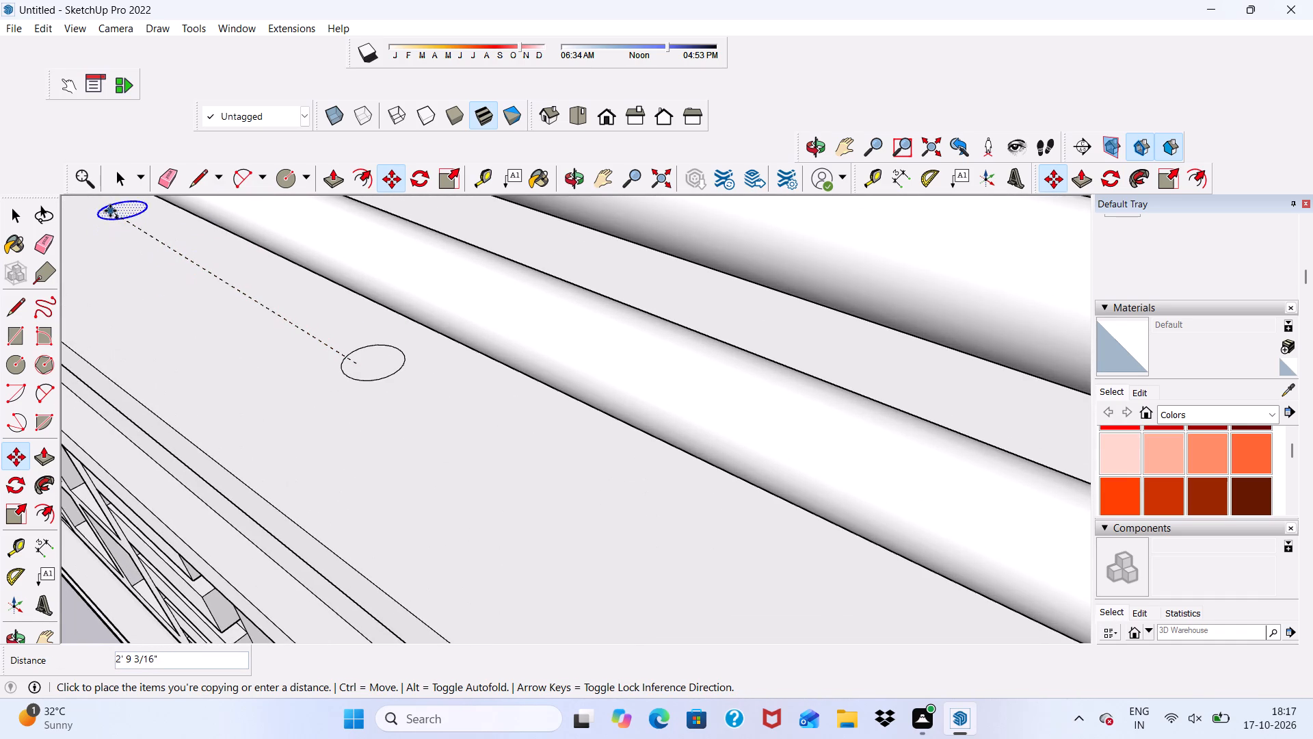
{"action": "left_click", "coordinate": [115, 225]}
{"action": "scroll", "coordinate": [144, 316], "scroll_direction": "down", "scroll_amount": 5}
{"action": "key", "text": "space"}
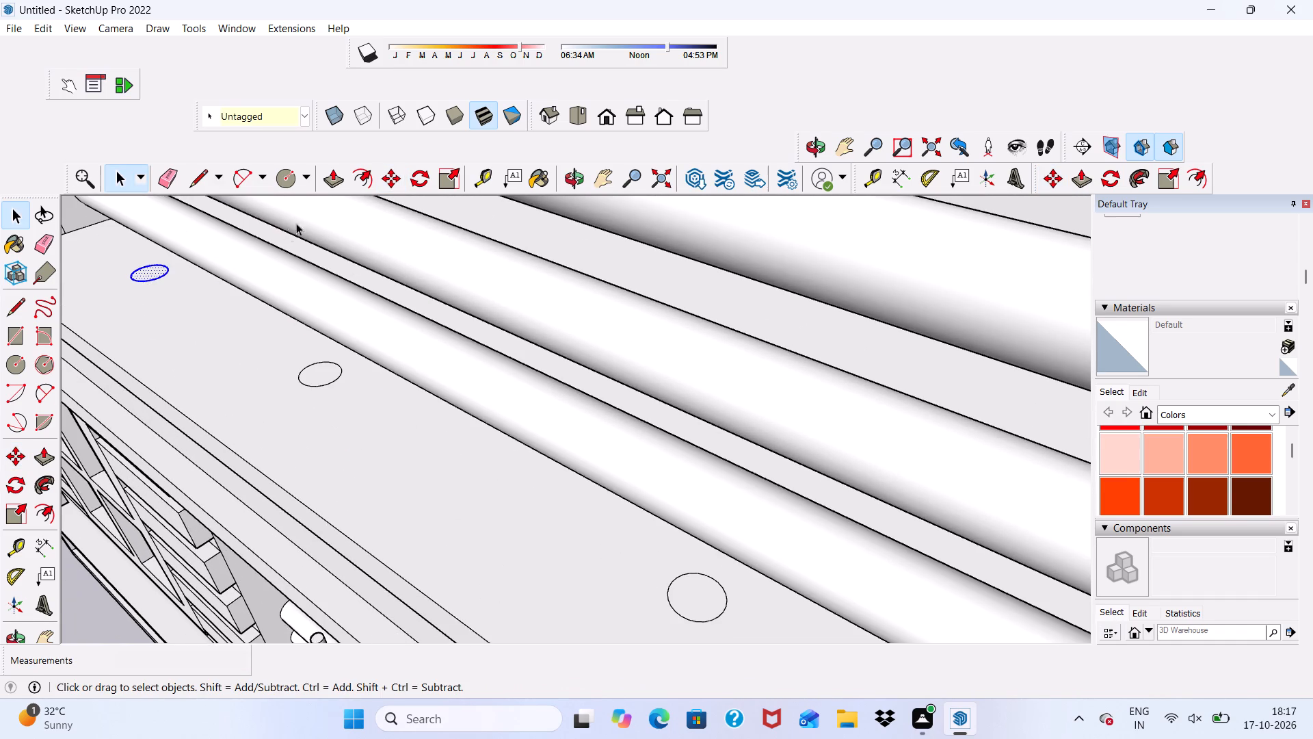
Extrude the circle nearest the siding wall on the upper front balcony's floor upward 3' 10 3/4" into a post.
{"action": "left_click", "coordinate": [334, 174]}
{"action": "scroll", "coordinate": [204, 235], "scroll_direction": "up", "scroll_amount": 4}
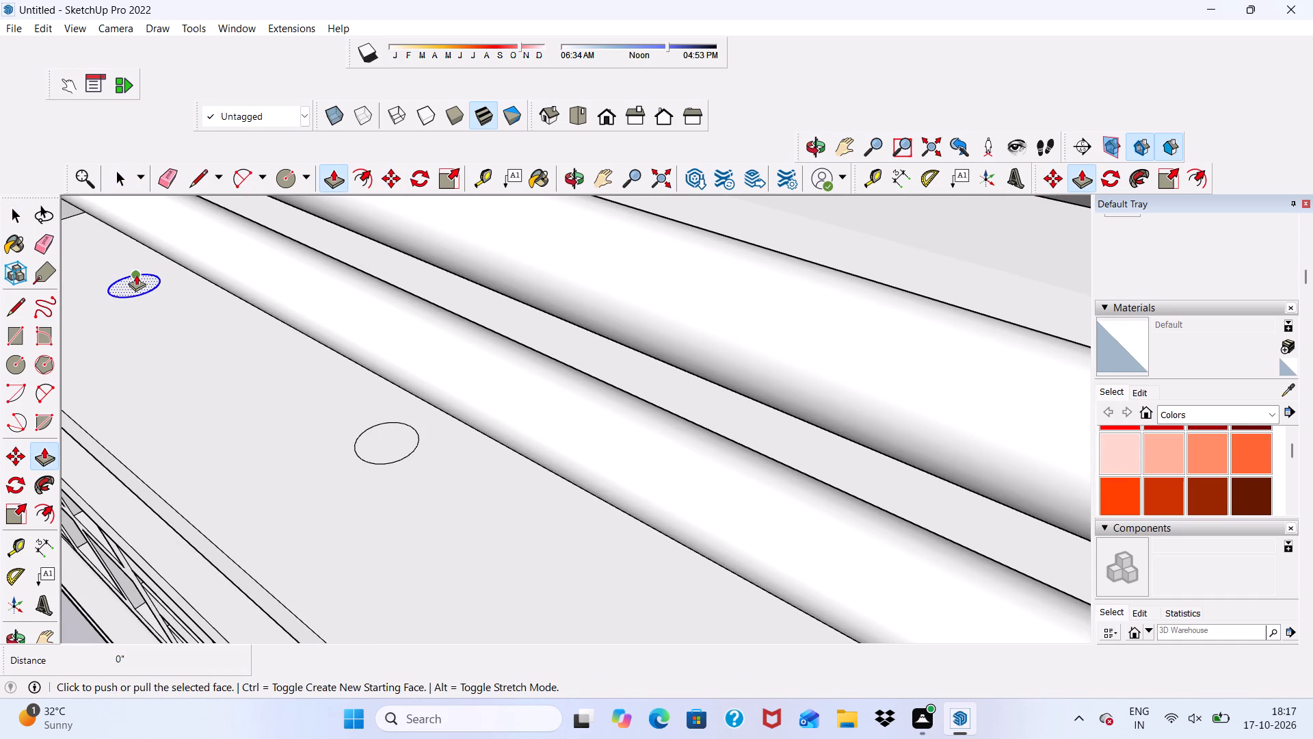
{"action": "left_click", "coordinate": [136, 274]}
{"action": "scroll", "coordinate": [168, 201], "scroll_direction": "down", "scroll_amount": 5}
{"action": "scroll", "coordinate": [269, 204], "scroll_direction": "down", "scroll_amount": 4}
{"action": "scroll", "coordinate": [349, 201], "scroll_direction": "down", "scroll_amount": 20}
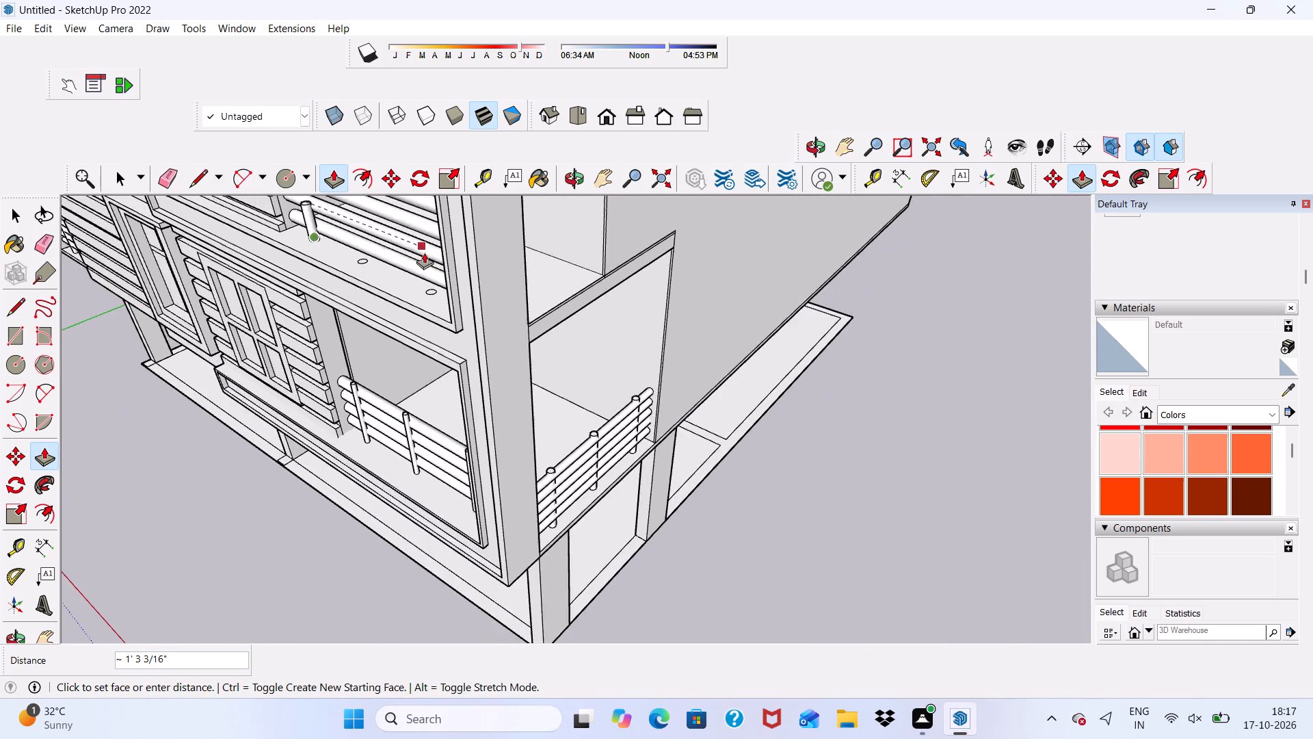
{"action": "scroll", "coordinate": [424, 252], "scroll_direction": "down", "scroll_amount": 15}
{"action": "scroll", "coordinate": [439, 296], "scroll_direction": "up", "scroll_amount": 9}
{"action": "scroll", "coordinate": [382, 213], "scroll_direction": "down", "scroll_amount": 13}
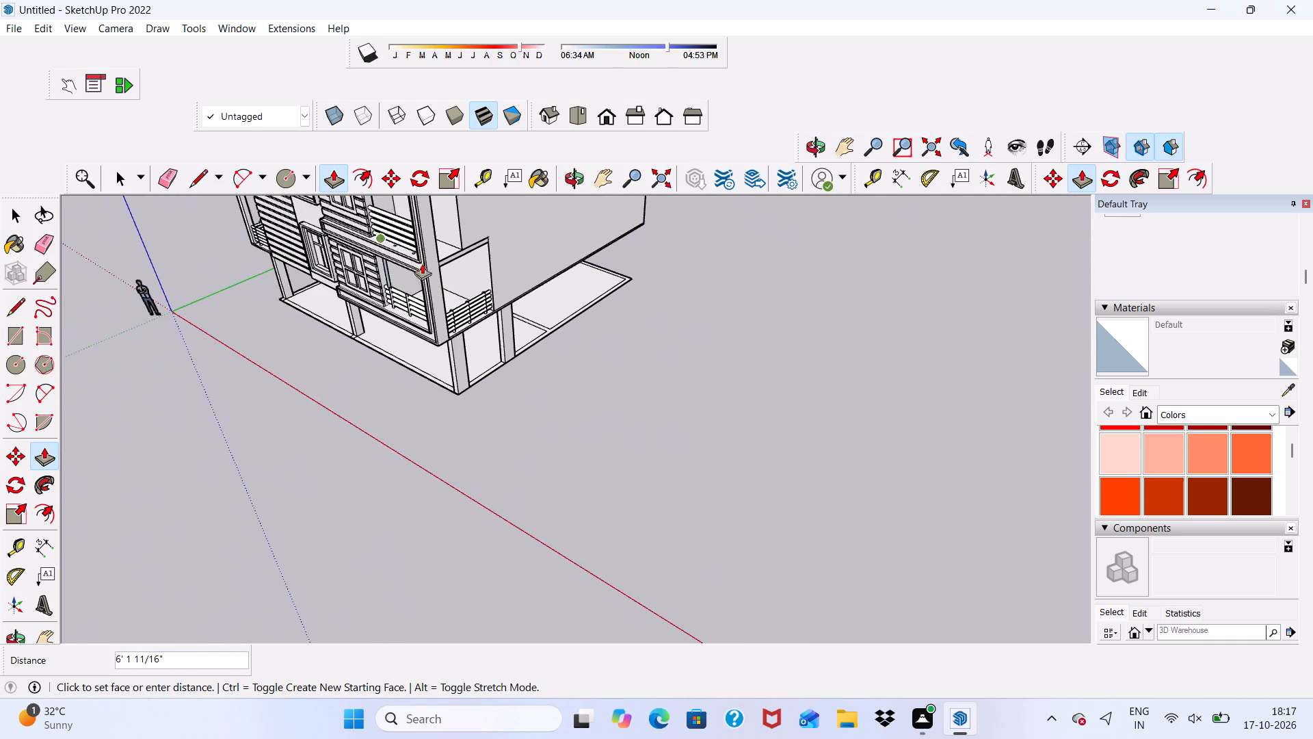
{"action": "scroll", "coordinate": [371, 231], "scroll_direction": "up", "scroll_amount": 20}
{"action": "scroll", "coordinate": [371, 231], "scroll_direction": "up", "scroll_amount": 1}
{"action": "scroll", "coordinate": [378, 211], "scroll_direction": "down", "scroll_amount": 1}
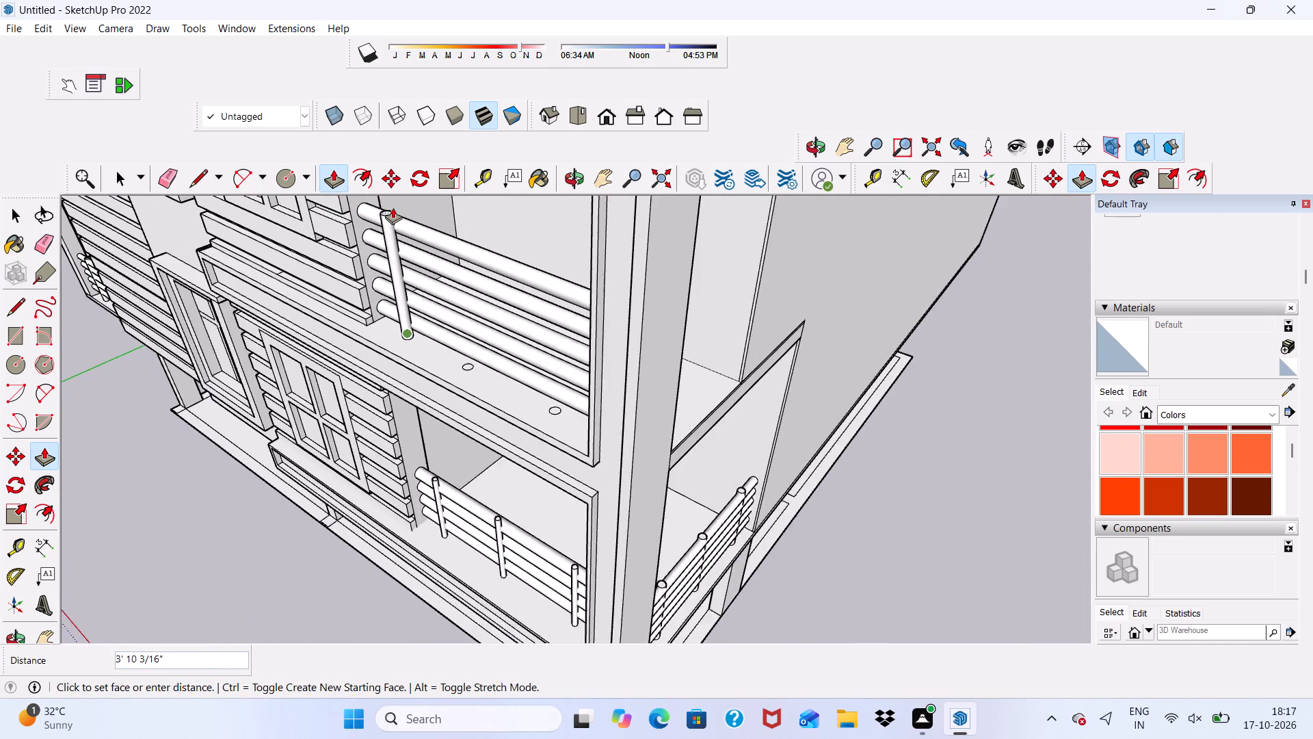
{"action": "scroll", "coordinate": [393, 207], "scroll_direction": "up", "scroll_amount": 5}
{"action": "left_click", "coordinate": [394, 207]}
Extrude the middle circle on the upper balcony's floor upward 3' 10 3/4", level with the first post.
{"action": "scroll", "coordinate": [516, 489], "scroll_direction": "up", "scroll_amount": 5}
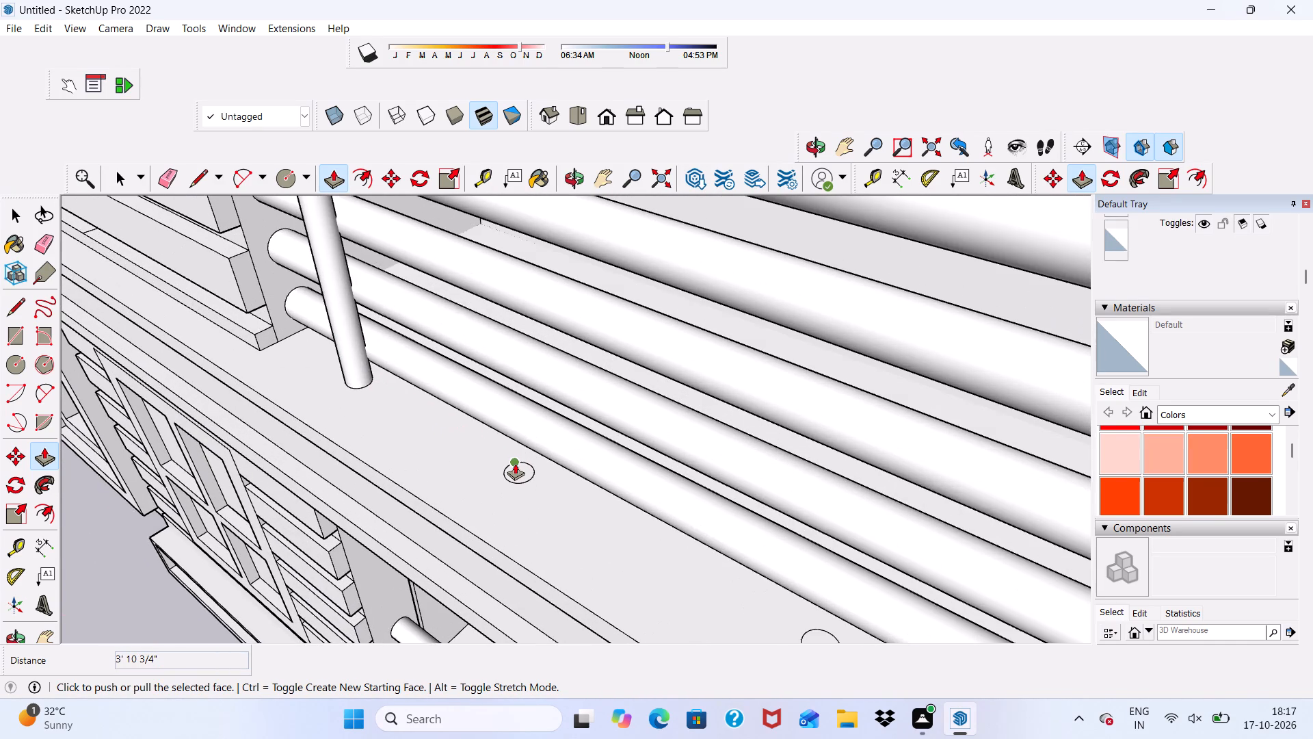
{"action": "key", "text": "space"}
{"action": "left_click", "coordinate": [515, 463]}
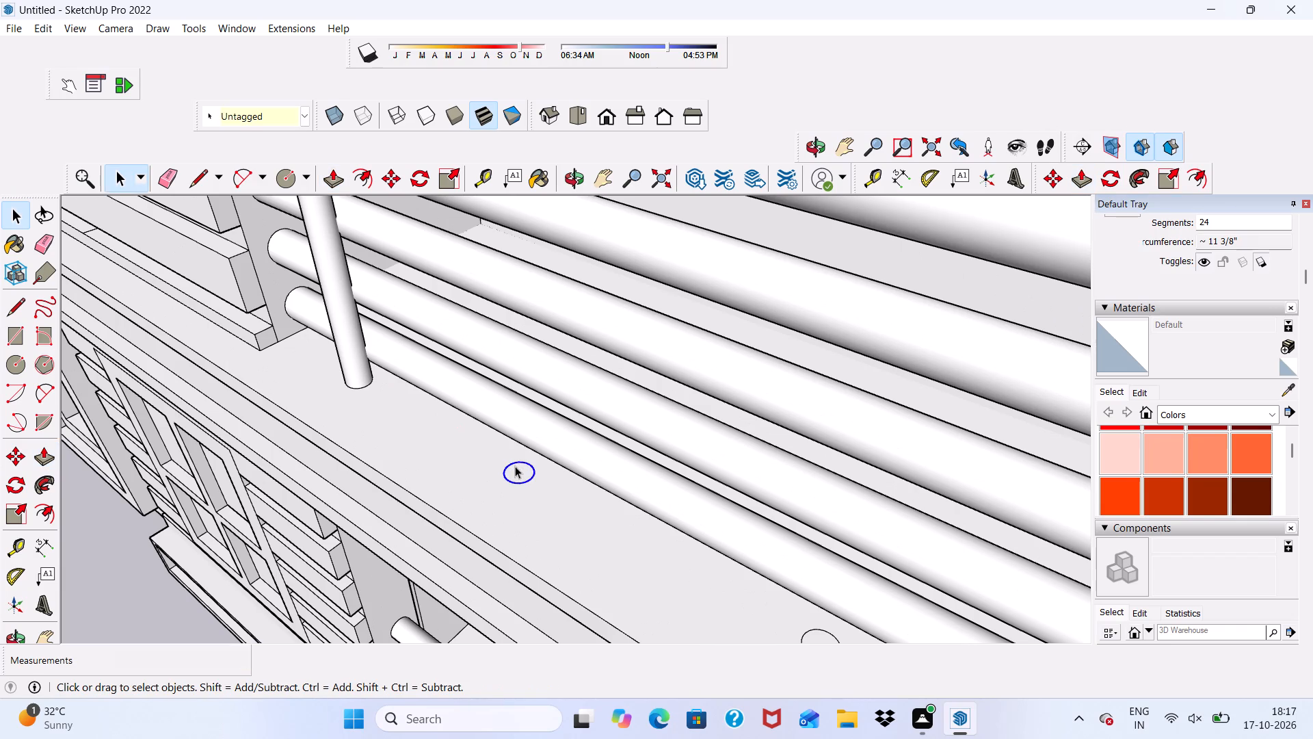
{"action": "left_click", "coordinate": [516, 478]}
{"action": "left_click", "coordinate": [333, 185]}
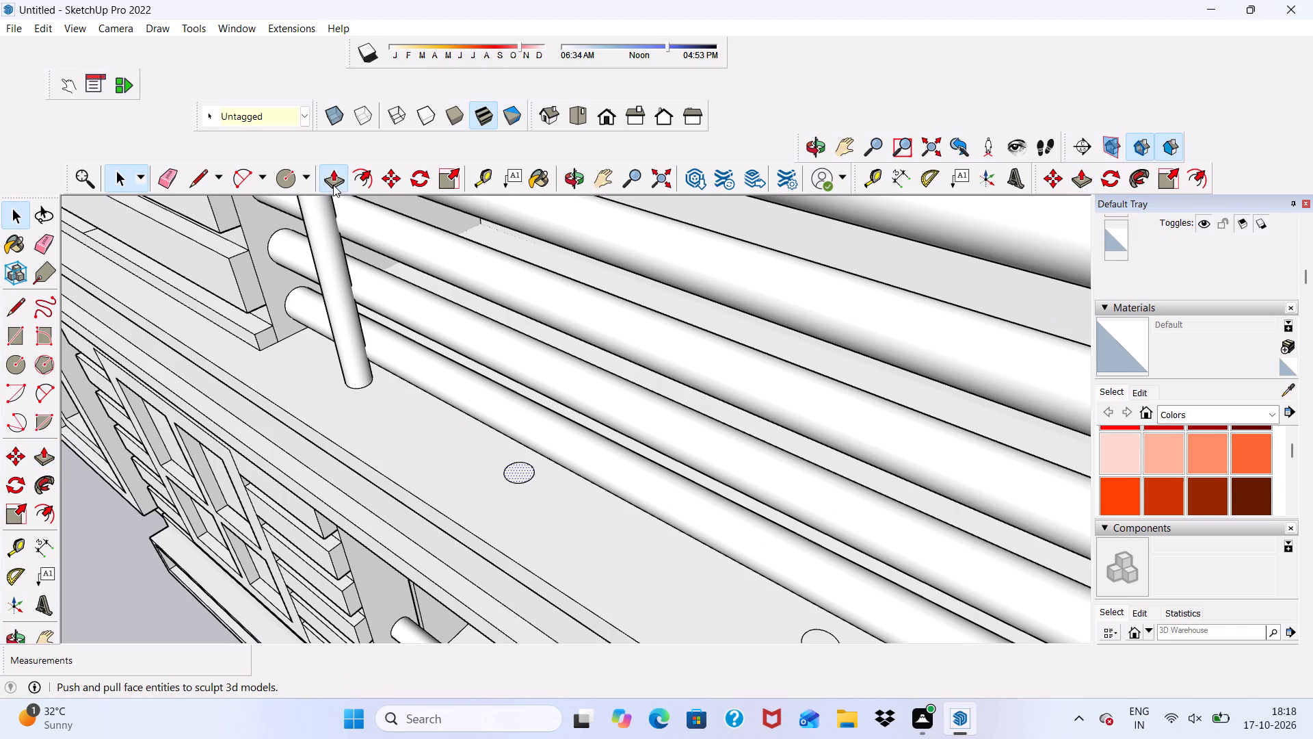
{"action": "left_click", "coordinate": [510, 463]}
{"action": "scroll", "coordinate": [523, 355], "scroll_direction": "down", "scroll_amount": 4}
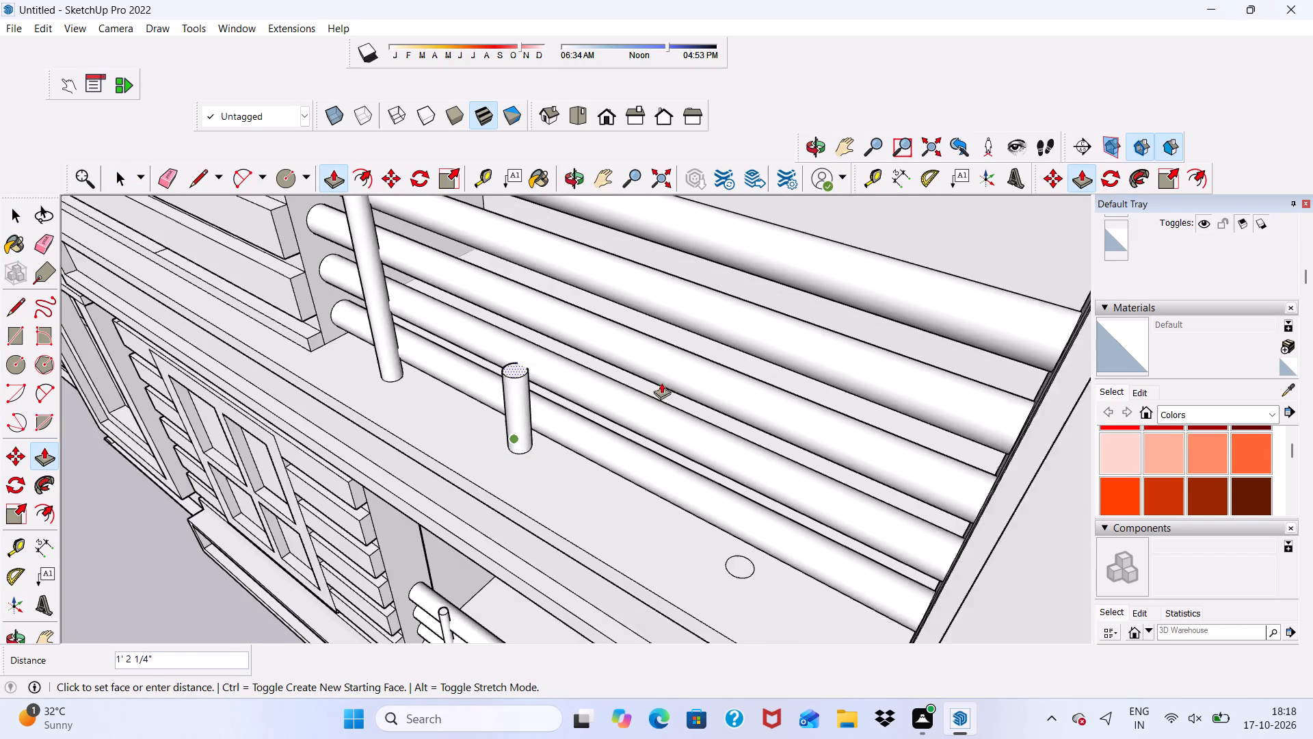
{"action": "scroll", "coordinate": [643, 314], "scroll_direction": "down", "scroll_amount": 10}
{"action": "scroll", "coordinate": [608, 253], "scroll_direction": "up", "scroll_amount": 1}
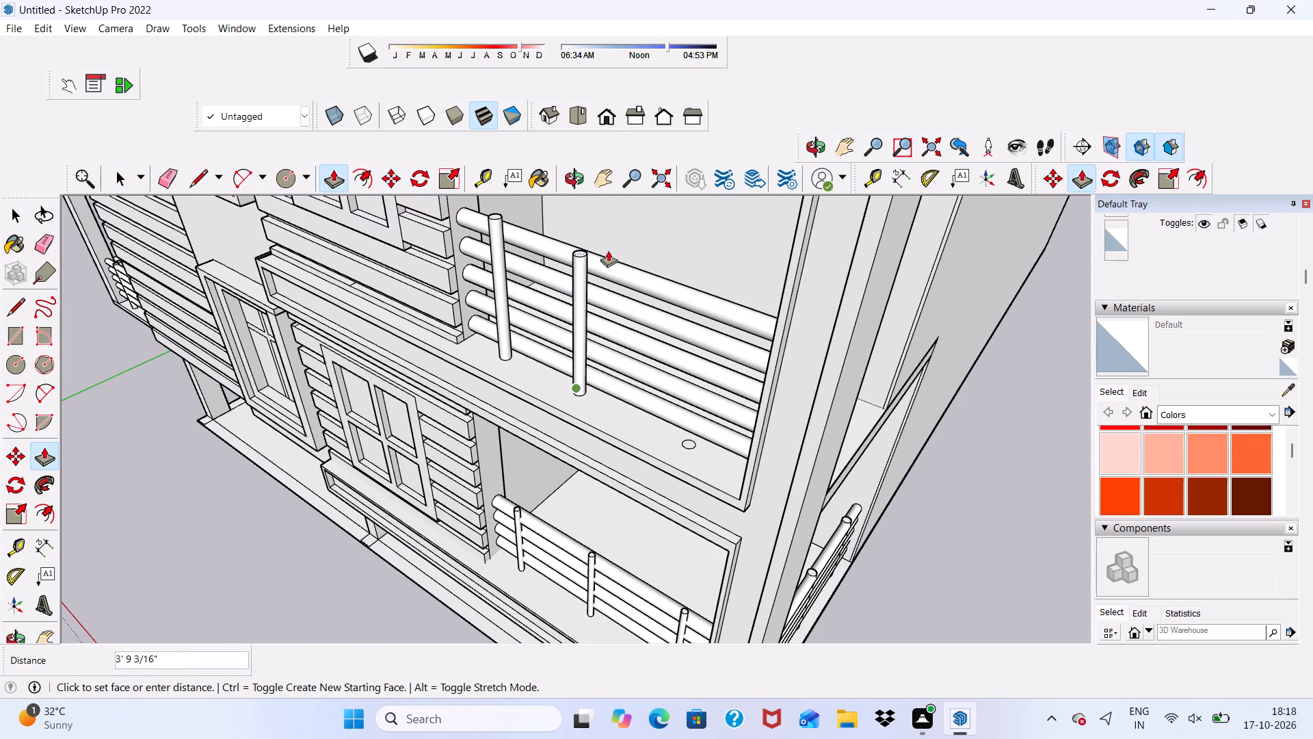
{"action": "left_click", "coordinate": [492, 215]}
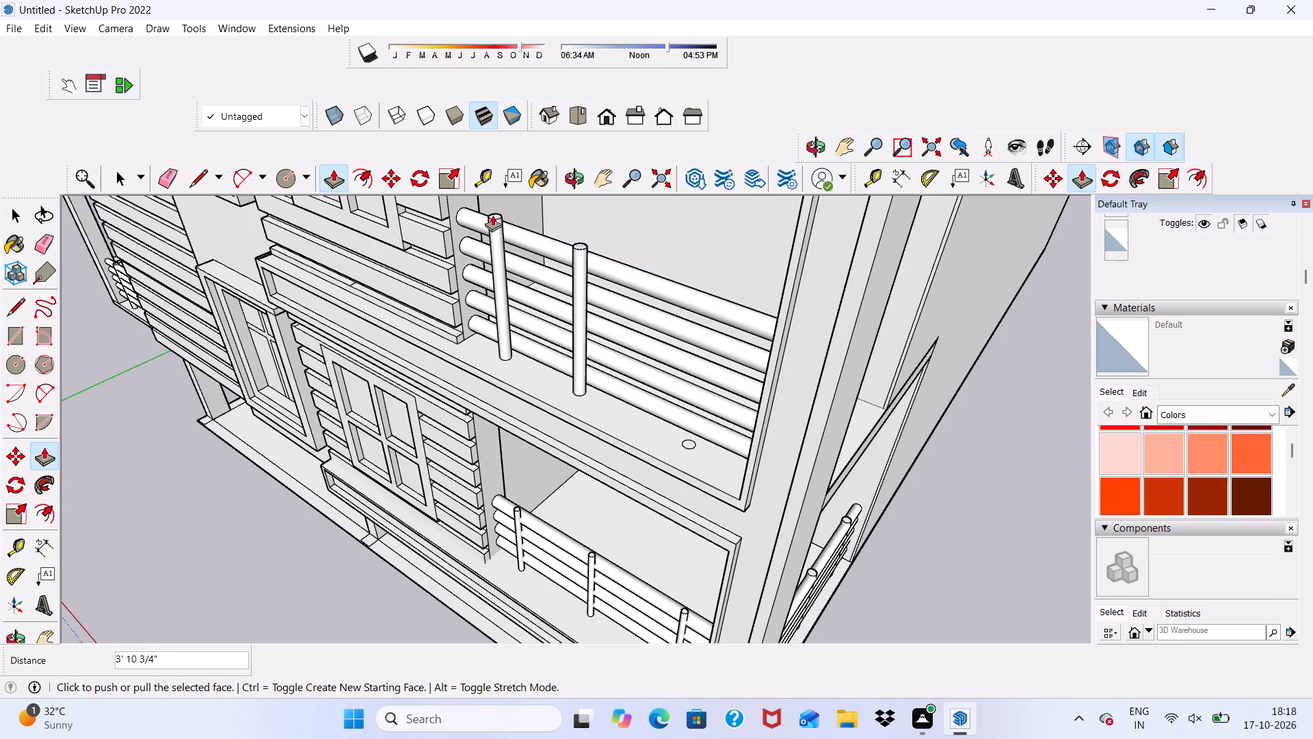
Extrude the remaining circle, near the balcony's outer corner, upward 3' 10 3/4" to match the other two posts.
{"action": "scroll", "coordinate": [671, 415], "scroll_direction": "up", "scroll_amount": 11}
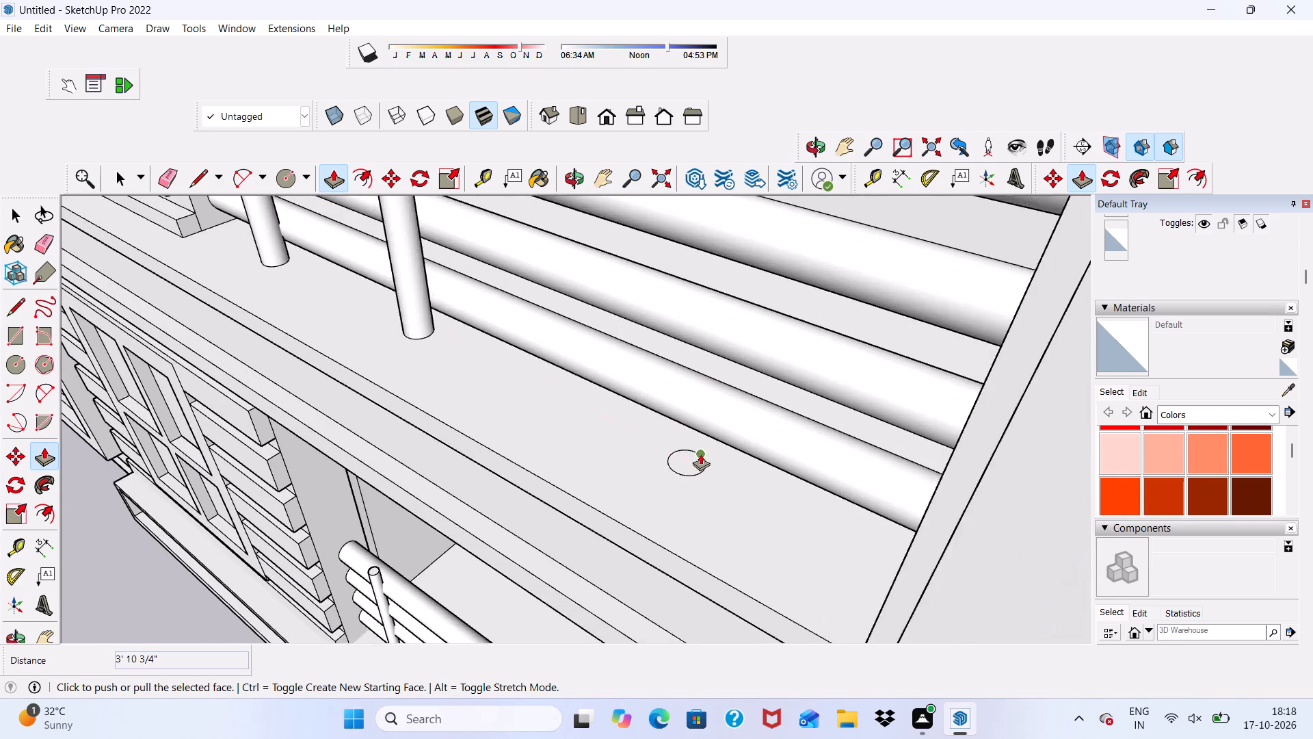
{"action": "left_click", "coordinate": [691, 457]}
{"action": "key", "text": "space"}
{"action": "left_click", "coordinate": [691, 470]}
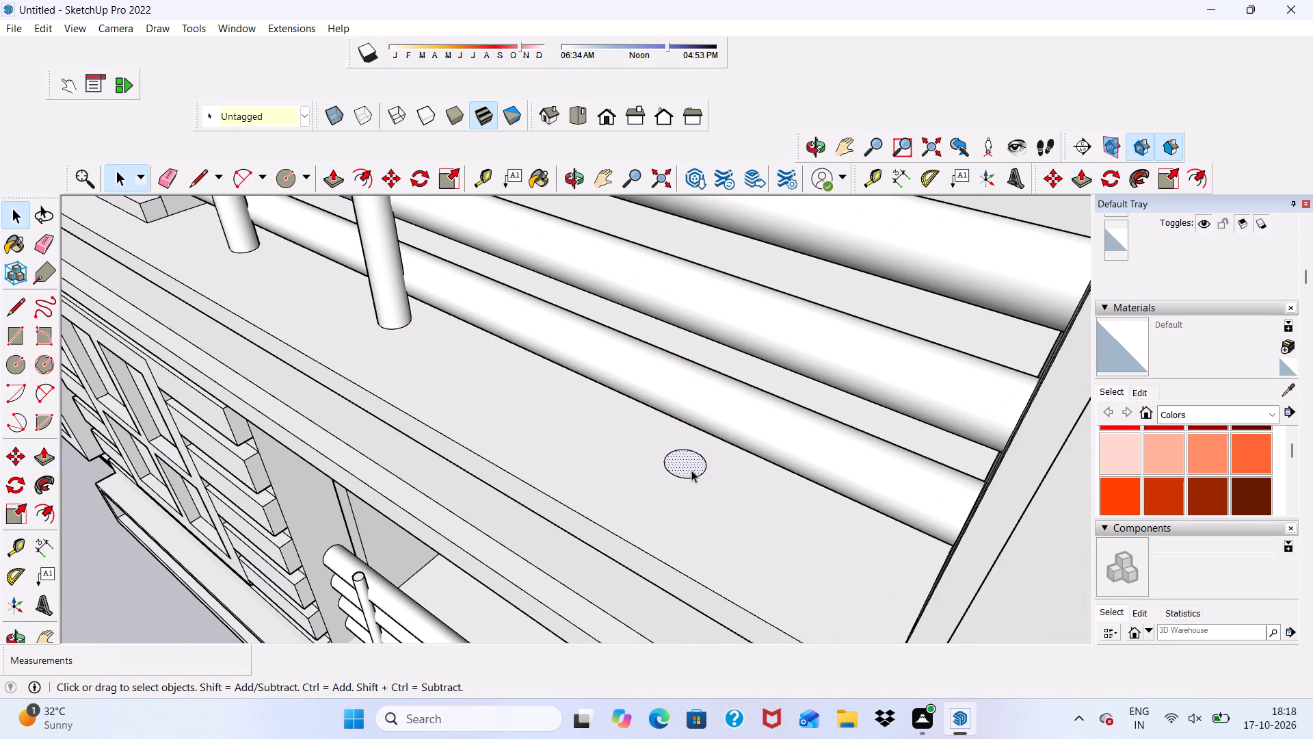
{"action": "left_click", "coordinate": [332, 178]}
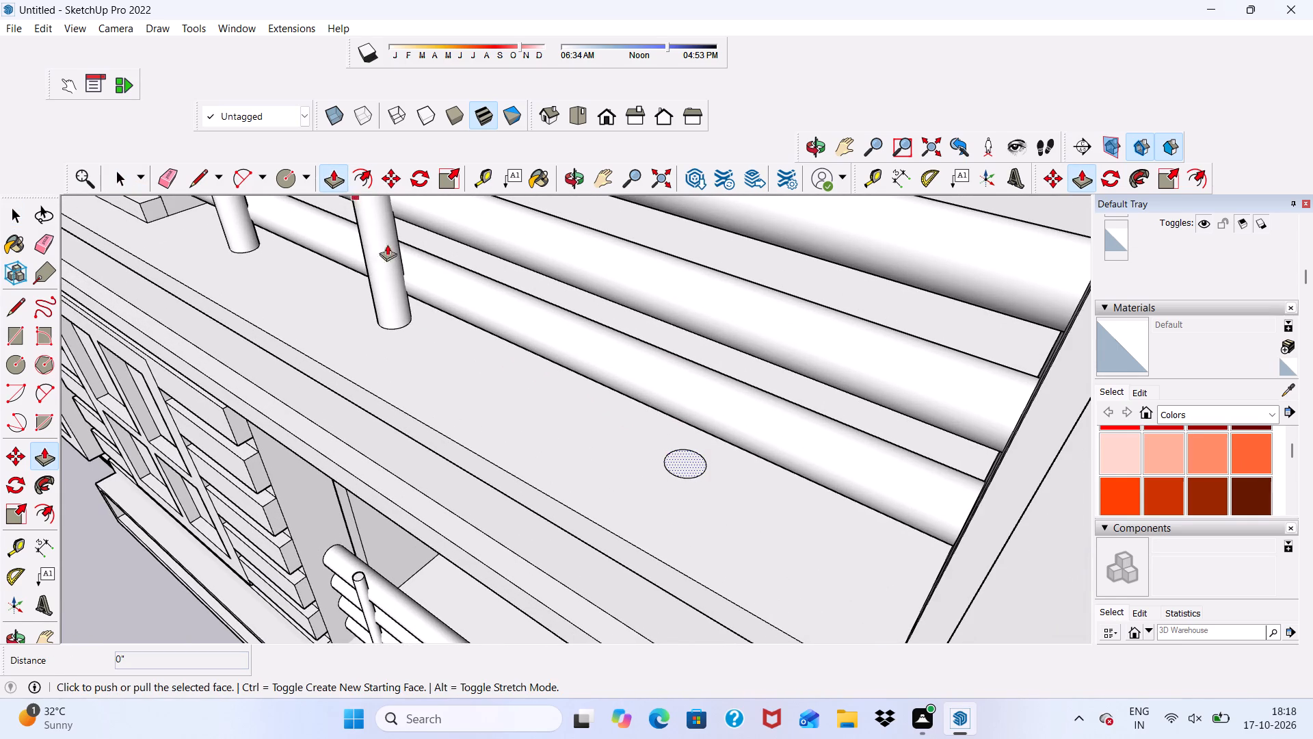
{"action": "scroll", "coordinate": [653, 464], "scroll_direction": "up", "scroll_amount": 3}
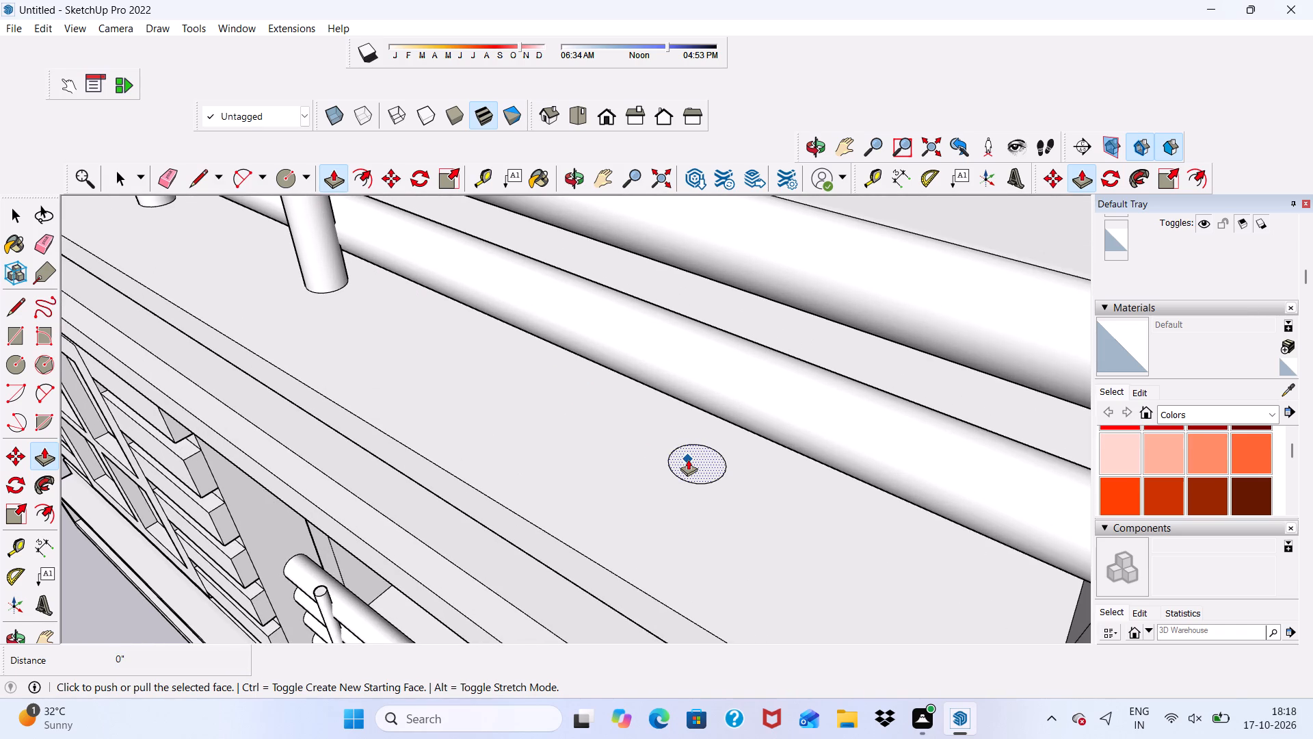
{"action": "left_click", "coordinate": [688, 459]}
{"action": "scroll", "coordinate": [698, 361], "scroll_direction": "down", "scroll_amount": 11}
{"action": "scroll", "coordinate": [760, 308], "scroll_direction": "down", "scroll_amount": 14}
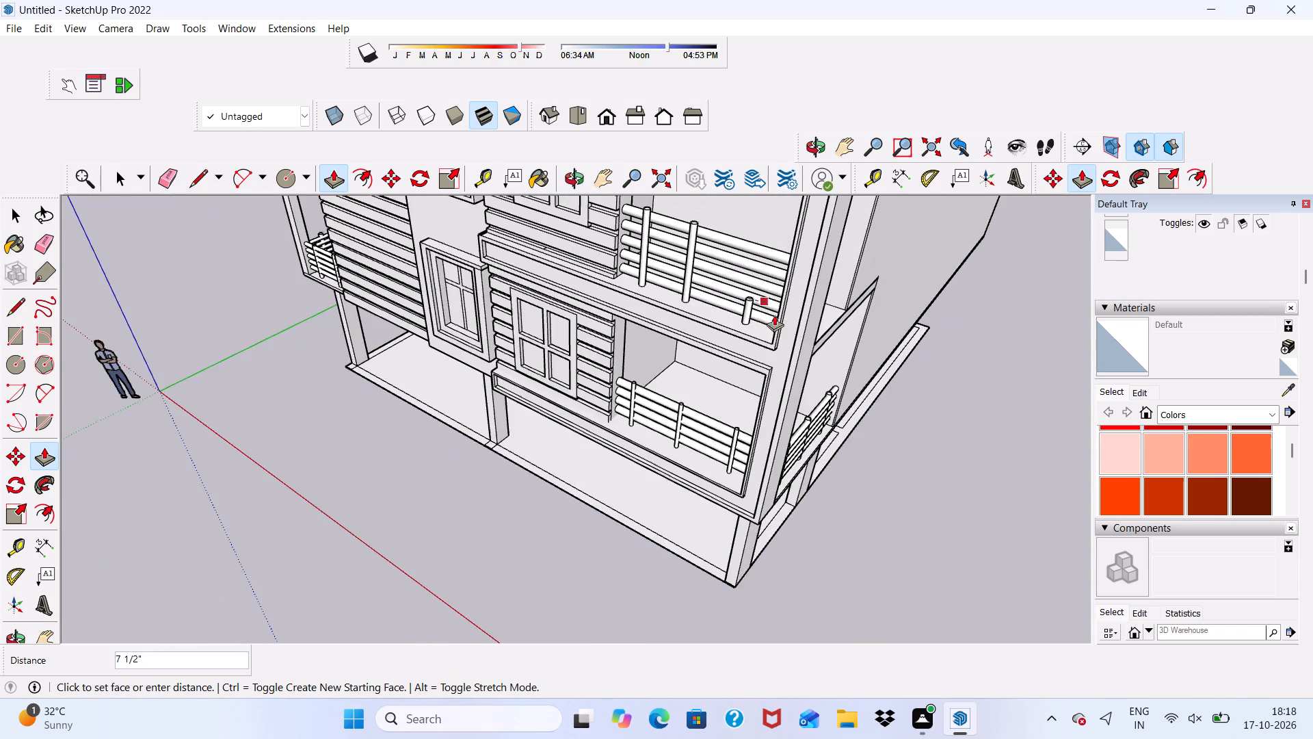
{"action": "scroll", "coordinate": [705, 229], "scroll_direction": "up", "scroll_amount": 4}
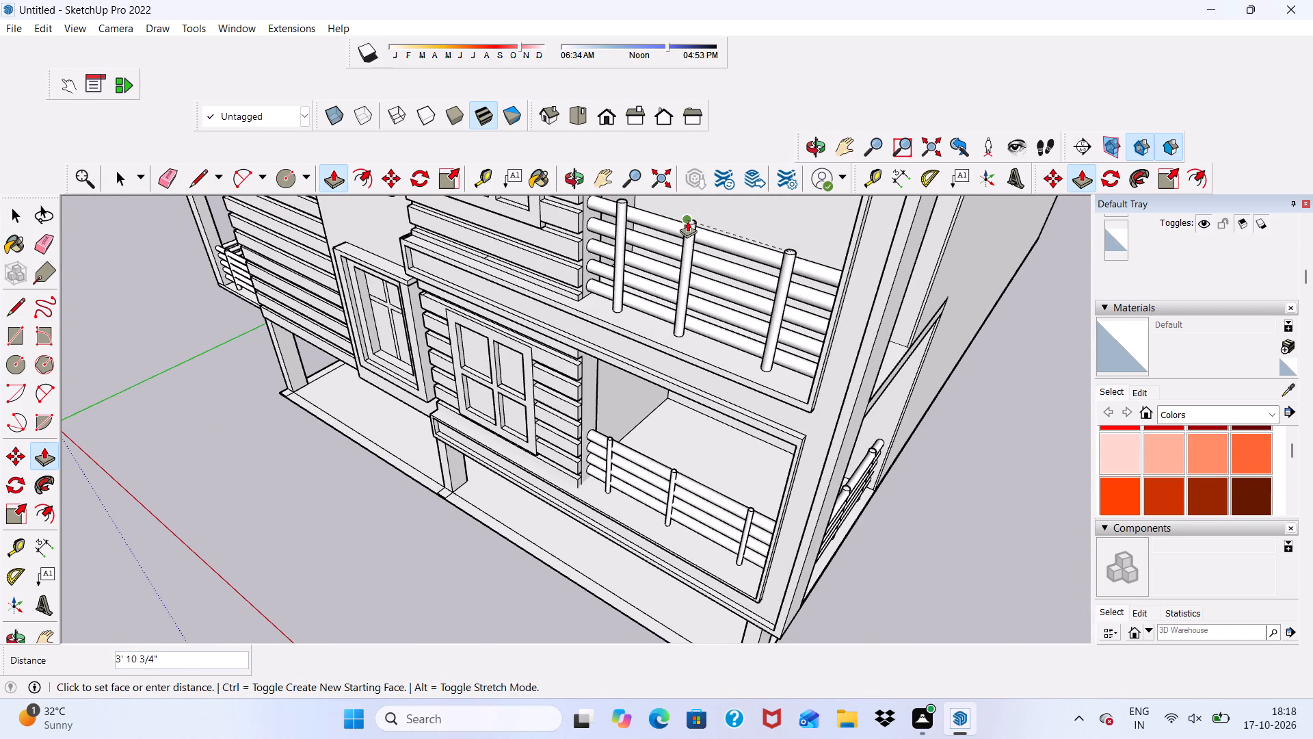
{"action": "left_click", "coordinate": [687, 221]}
{"action": "key", "text": "space"}
Examine the upper and lower front balcony railings on the building's facade from several angles.
{"action": "scroll", "coordinate": [701, 341], "scroll_direction": "down", "scroll_amount": 5}
{"action": "middle_click_drag", "start_coordinate": [701, 378], "coordinate": [669, 233]}
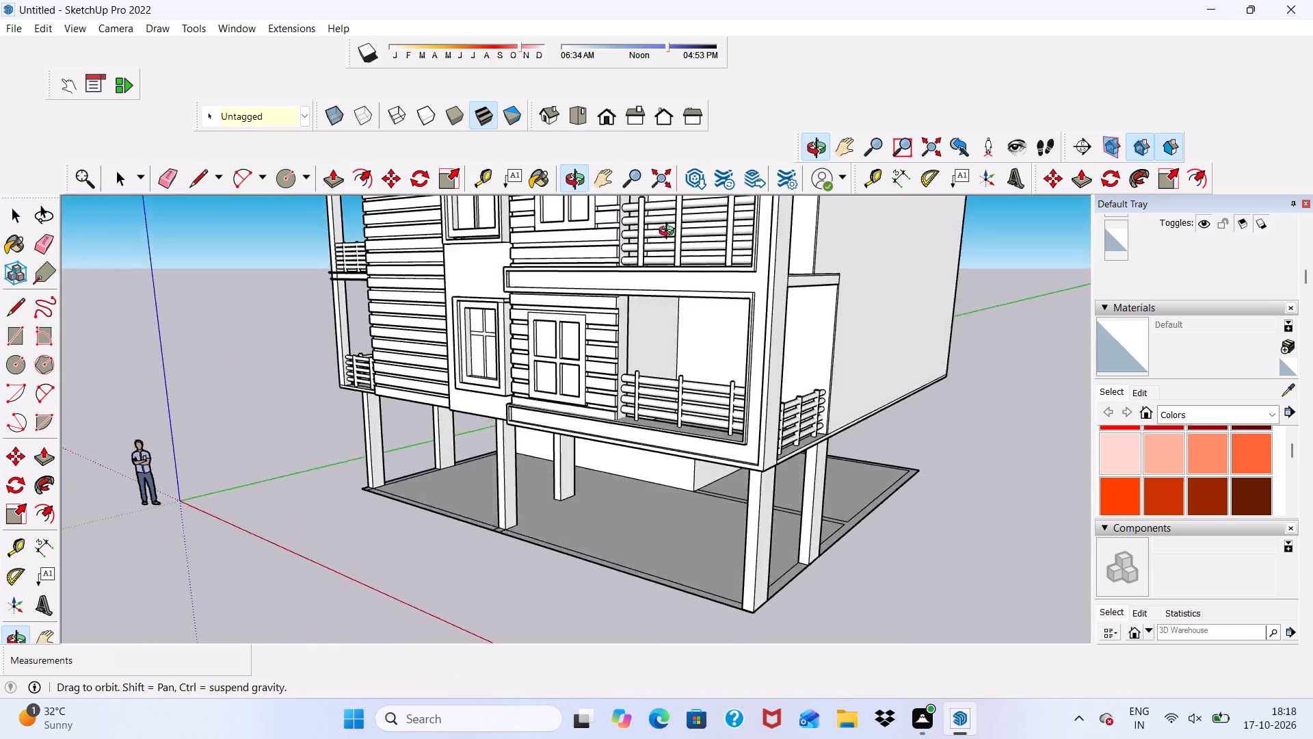
{"action": "middle_click_drag", "start_coordinate": [669, 233], "coordinate": [703, 368]}
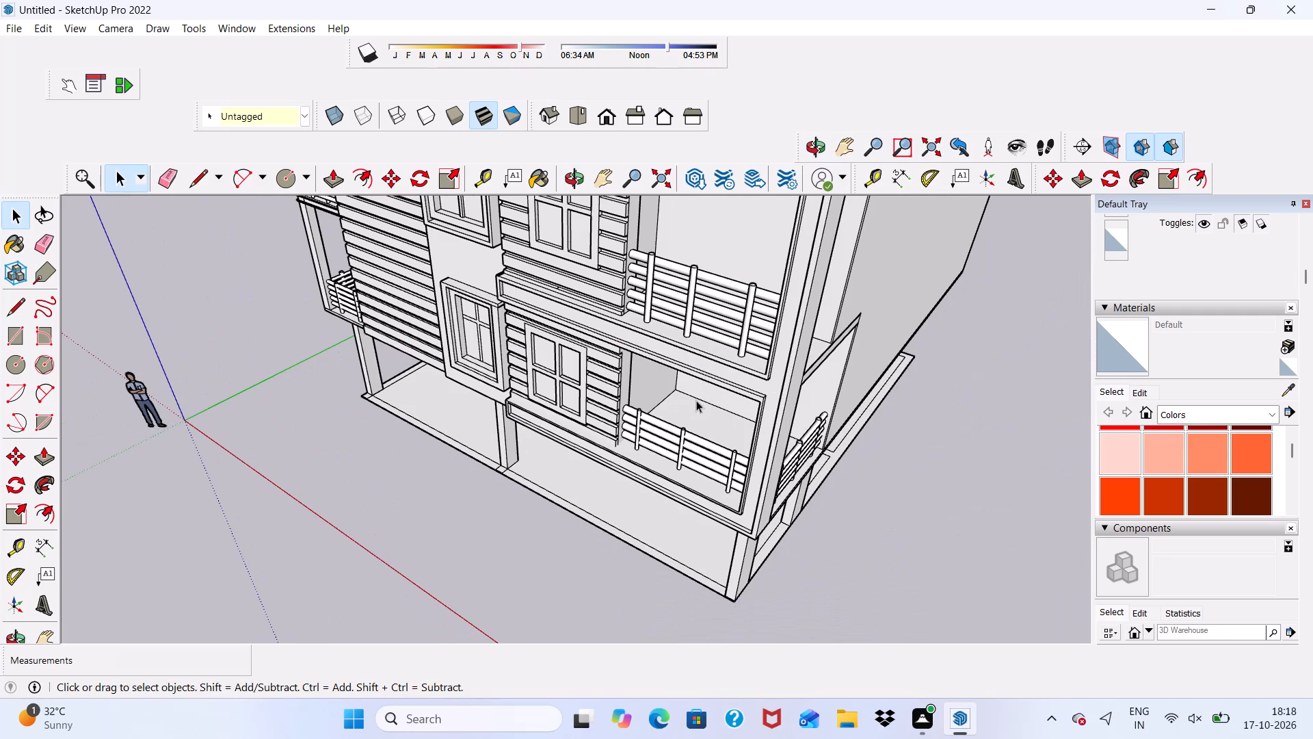
{"action": "scroll", "coordinate": [719, 517], "scroll_direction": "down", "scroll_amount": 5}
{"action": "scroll", "coordinate": [797, 561], "scroll_direction": "up", "scroll_amount": 2}
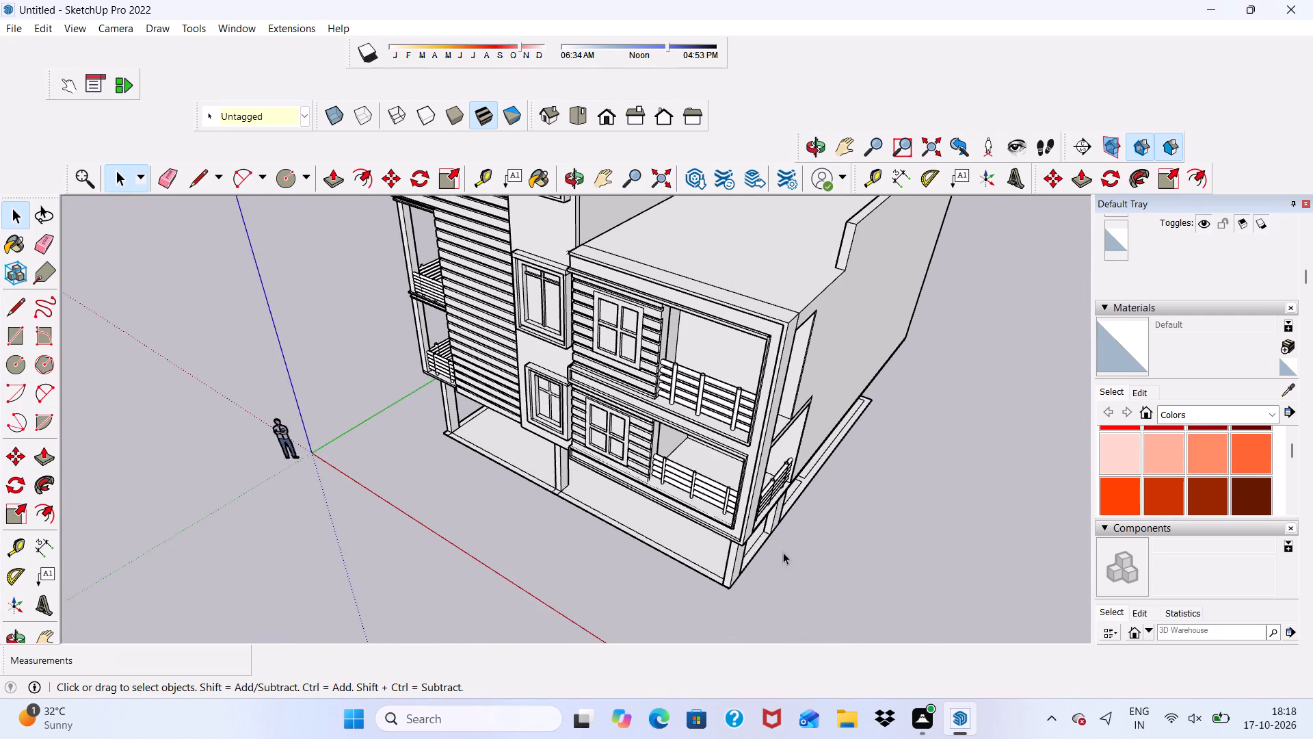
{"action": "scroll", "coordinate": [658, 546], "scroll_direction": "down", "scroll_amount": 1}
{"action": "middle_click_drag", "start_coordinate": [656, 546], "coordinate": [782, 424]}
{"action": "scroll", "coordinate": [782, 424], "scroll_direction": "up", "scroll_amount": 2}
{"action": "scroll", "coordinate": [675, 284], "scroll_direction": "up", "scroll_amount": 3}
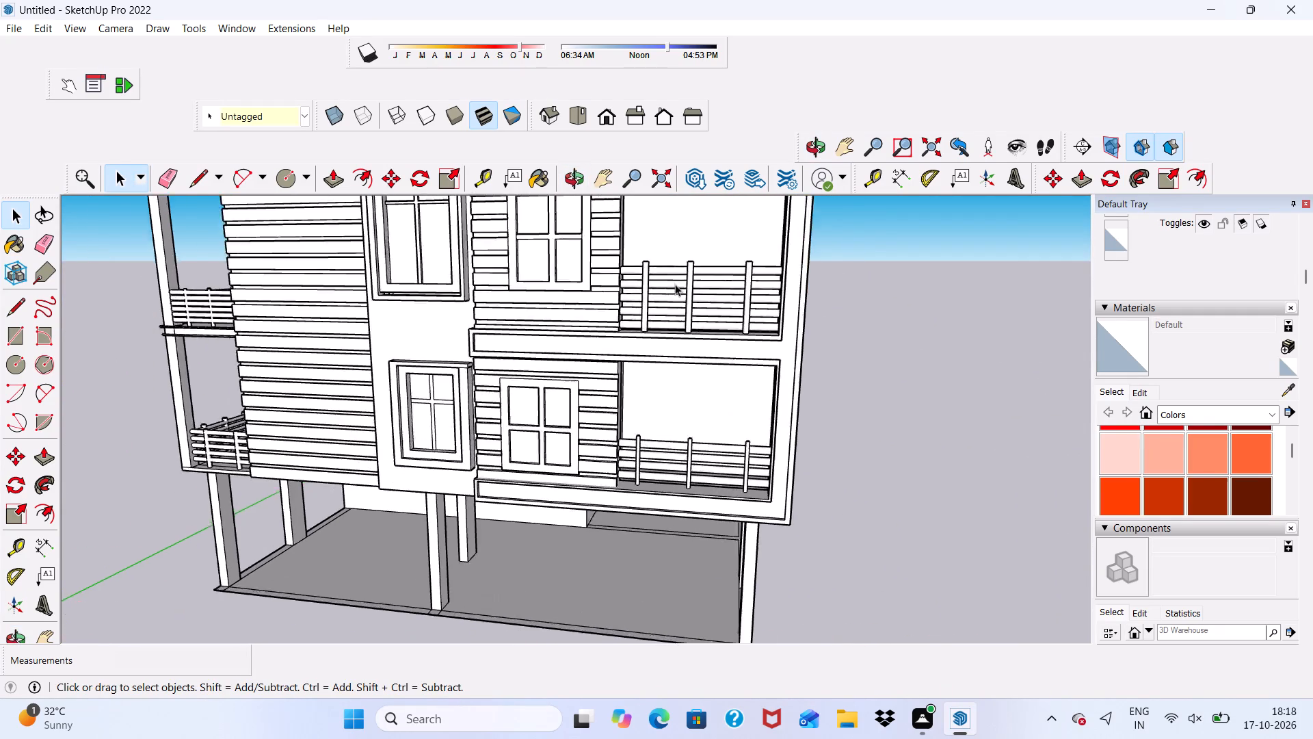
{"action": "scroll", "coordinate": [675, 284], "scroll_direction": "up", "scroll_amount": 4}
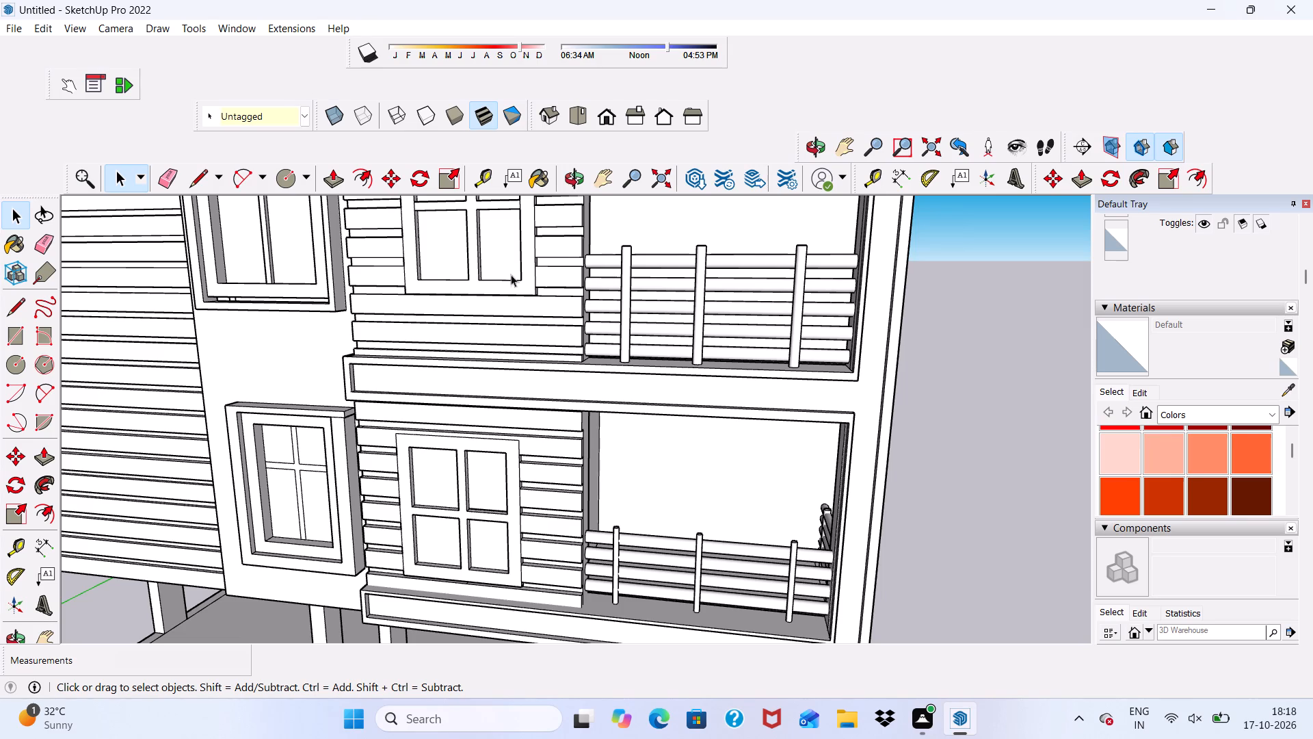
Erase the topmost horizontal rail of the upper front balcony and its leftover circle on the side wall.
{"action": "left_click", "coordinate": [170, 182]}
{"action": "scroll", "coordinate": [592, 271], "scroll_direction": "up", "scroll_amount": 2}
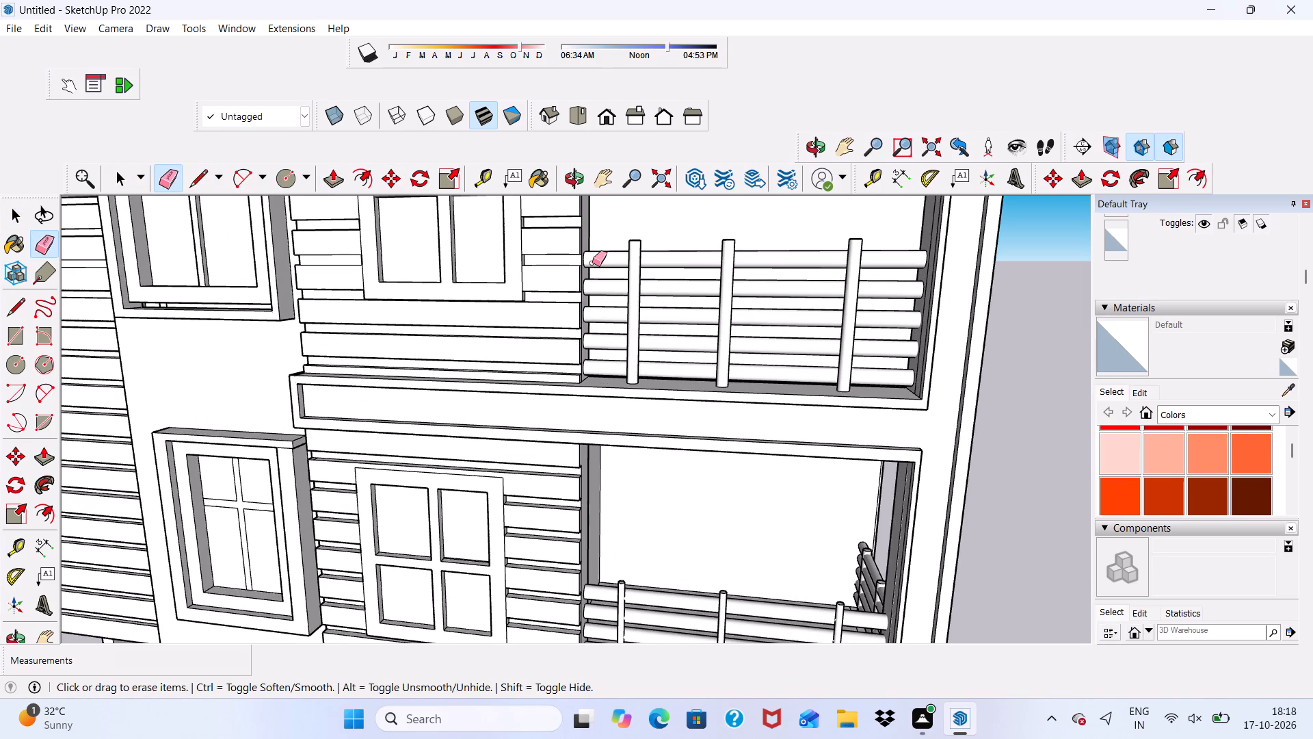
{"action": "left_click", "coordinate": [592, 262]}
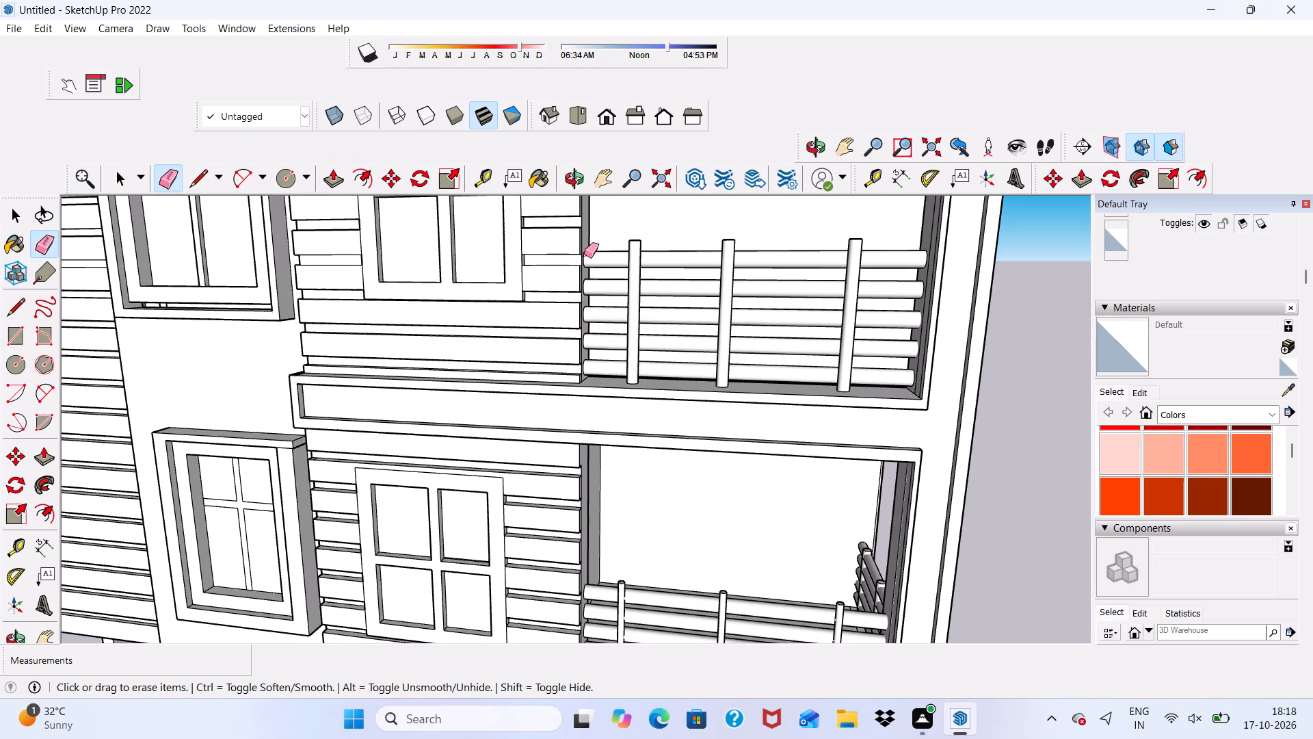
{"action": "left_click", "coordinate": [586, 255]}
{"action": "double_click", "coordinate": [587, 257]}
{"action": "scroll", "coordinate": [587, 258], "scroll_direction": "up", "scroll_amount": 6}
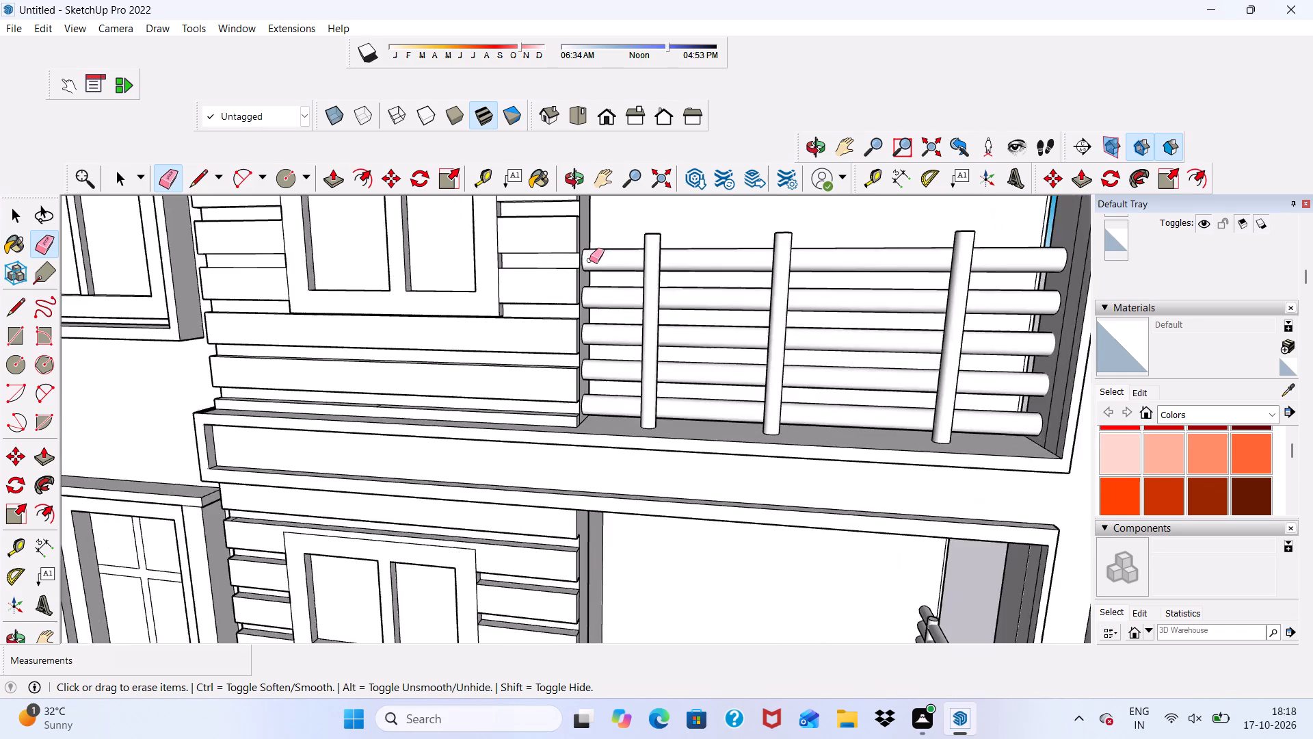
{"action": "scroll", "coordinate": [589, 260], "scroll_direction": "up", "scroll_amount": 2}
{"action": "scroll", "coordinate": [589, 260], "scroll_direction": "down", "scroll_amount": 4}
{"action": "scroll", "coordinate": [588, 273], "scroll_direction": "up", "scroll_amount": 9}
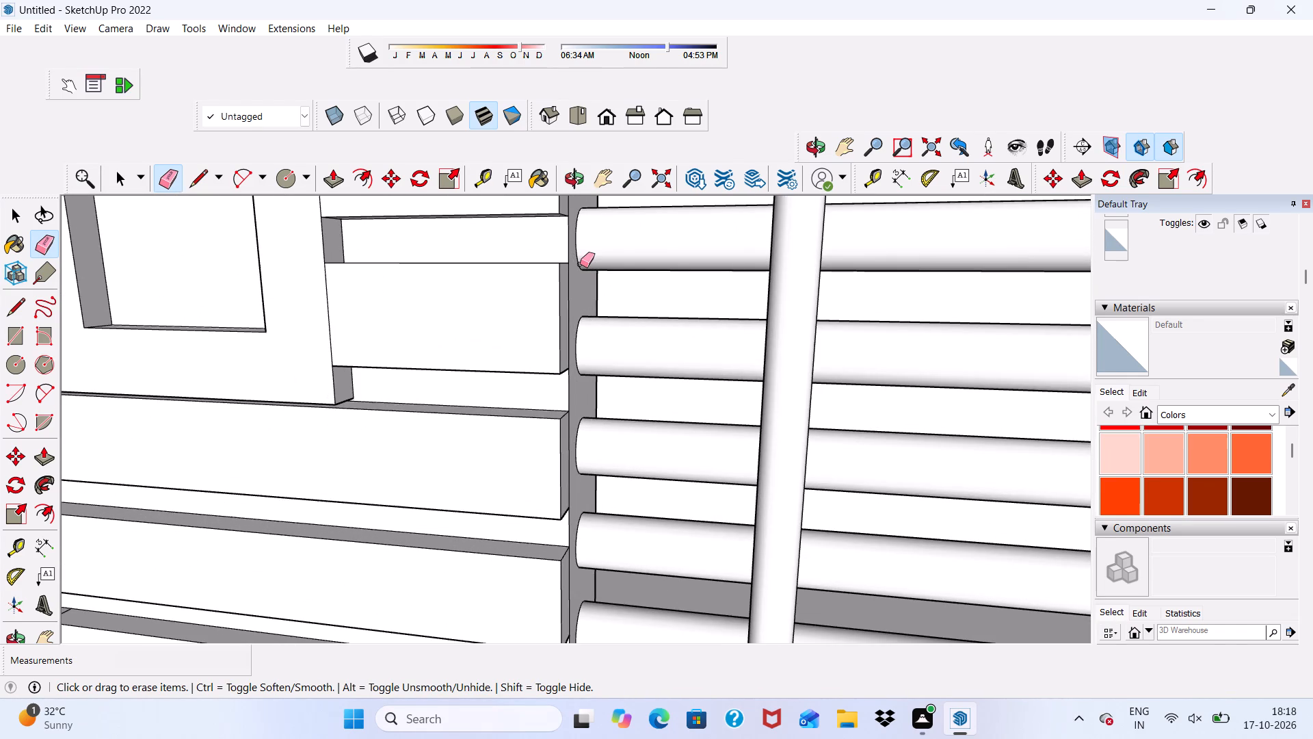
{"action": "left_click", "coordinate": [580, 264]}
{"action": "scroll", "coordinate": [543, 291], "scroll_direction": "down", "scroll_amount": 5}
{"action": "scroll", "coordinate": [577, 342], "scroll_direction": "down", "scroll_amount": 6}
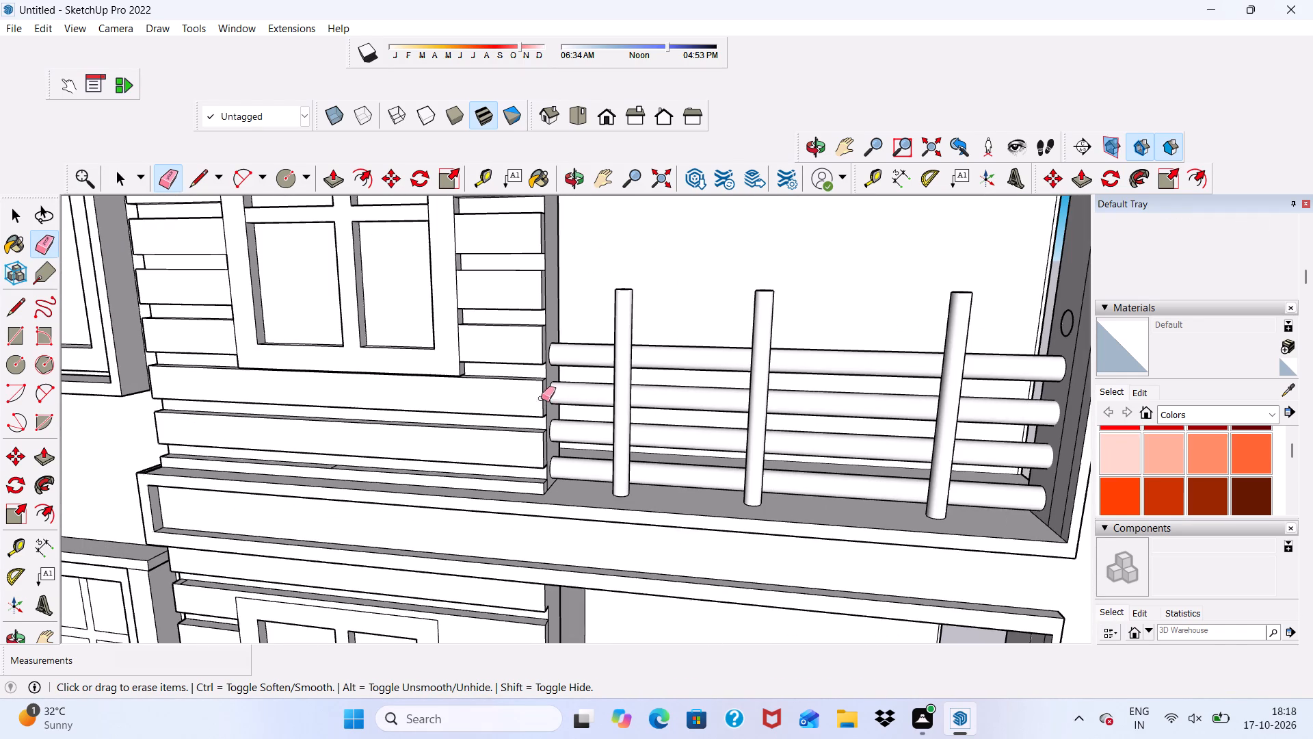
{"action": "scroll", "coordinate": [1089, 315], "scroll_direction": "up", "scroll_amount": 3}
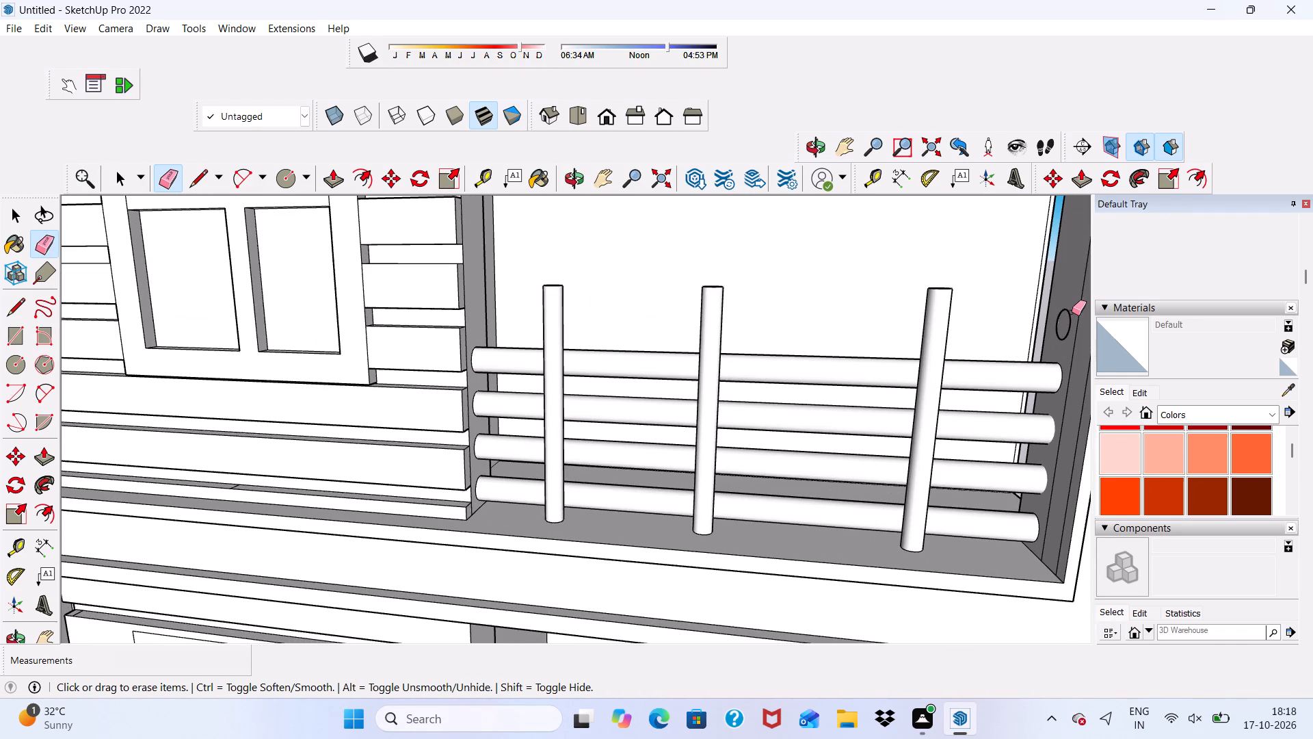
{"action": "left_click", "coordinate": [1067, 318]}
{"action": "key", "text": "space"}
Push the top of the upper balcony's post nearest the outer corner down about 3 3/8".
{"action": "scroll", "coordinate": [913, 285], "scroll_direction": "down", "scroll_amount": 1}
{"action": "middle_click_drag", "start_coordinate": [913, 285], "coordinate": [906, 361]}
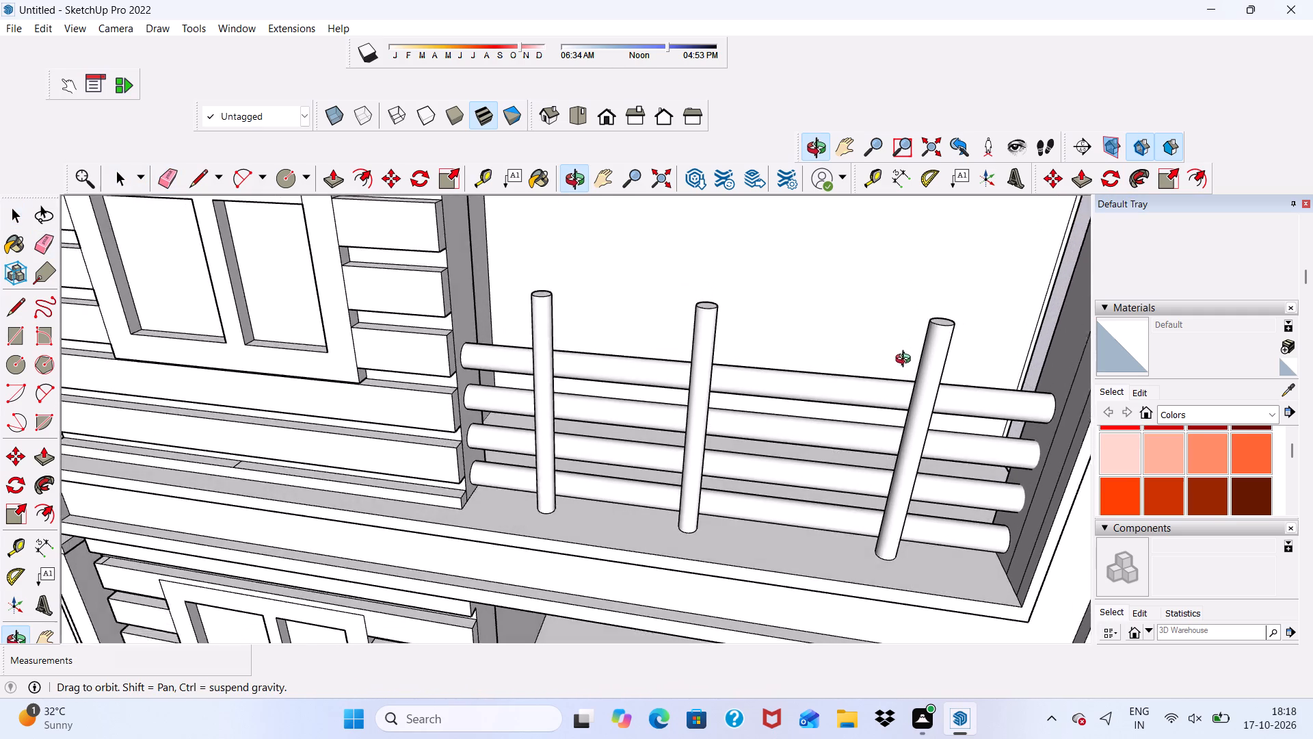
{"action": "middle_click_drag", "start_coordinate": [906, 361], "coordinate": [823, 369]}
{"action": "scroll", "coordinate": [985, 365], "scroll_direction": "up", "scroll_amount": 3}
{"action": "scroll", "coordinate": [923, 388], "scroll_direction": "up", "scroll_amount": 3}
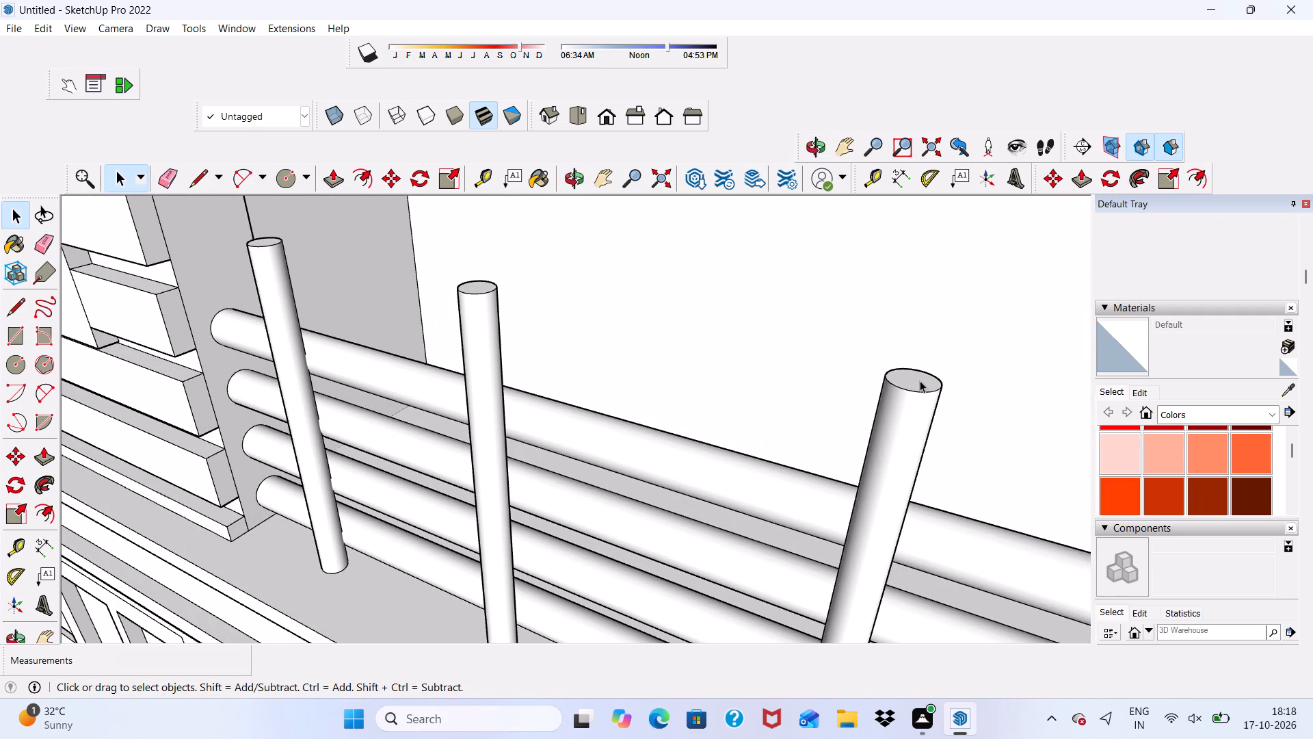
{"action": "left_click", "coordinate": [920, 380]}
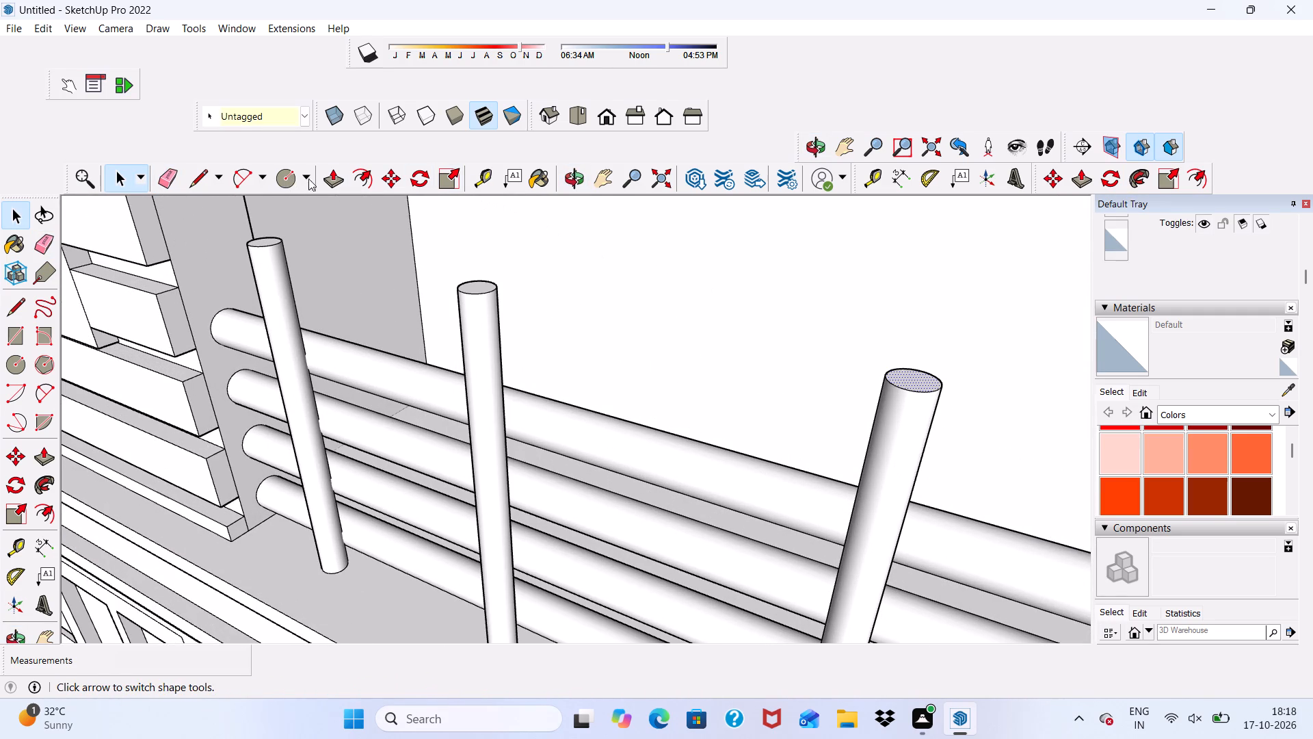
{"action": "left_click", "coordinate": [330, 179]}
{"action": "left_click_drag", "start_coordinate": [913, 372], "coordinate": [901, 411]}
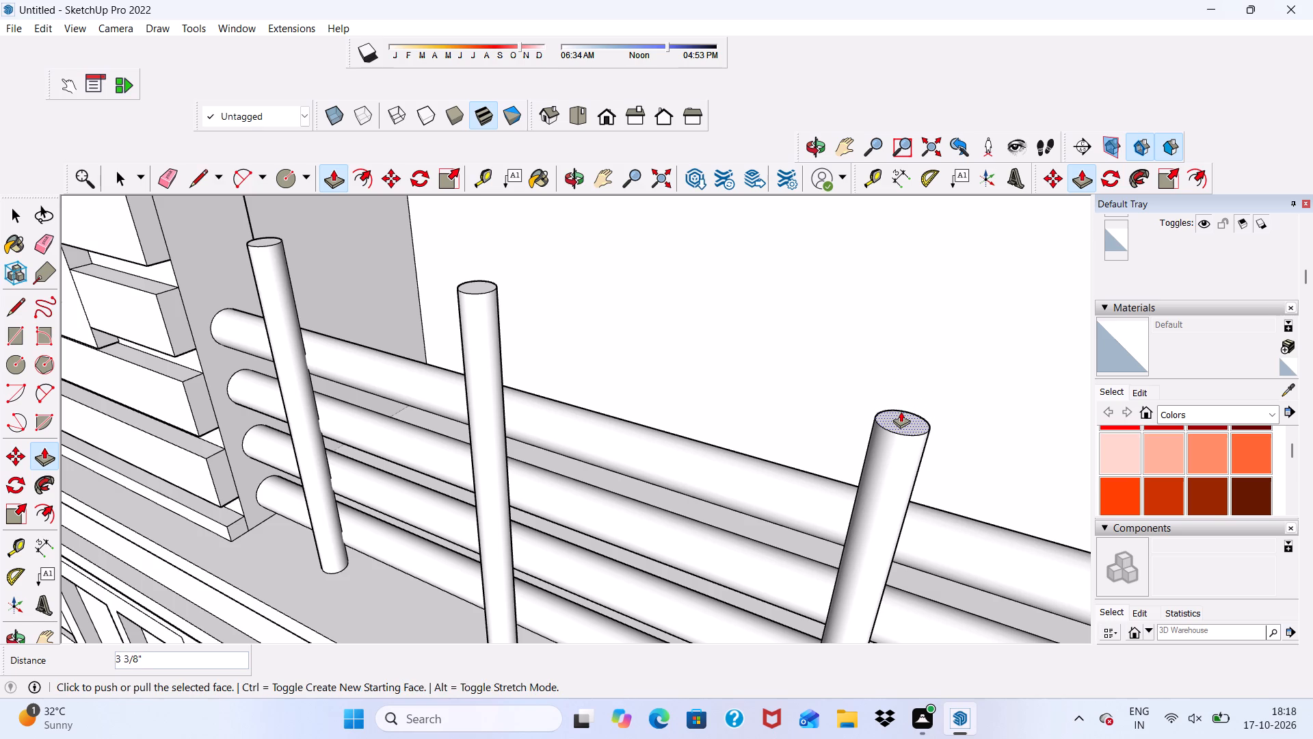
{"action": "key", "text": "space"}
Push the top of the upper balcony's middle post down about 2 3/4".
{"action": "scroll", "coordinate": [455, 288], "scroll_direction": "up", "scroll_amount": 5}
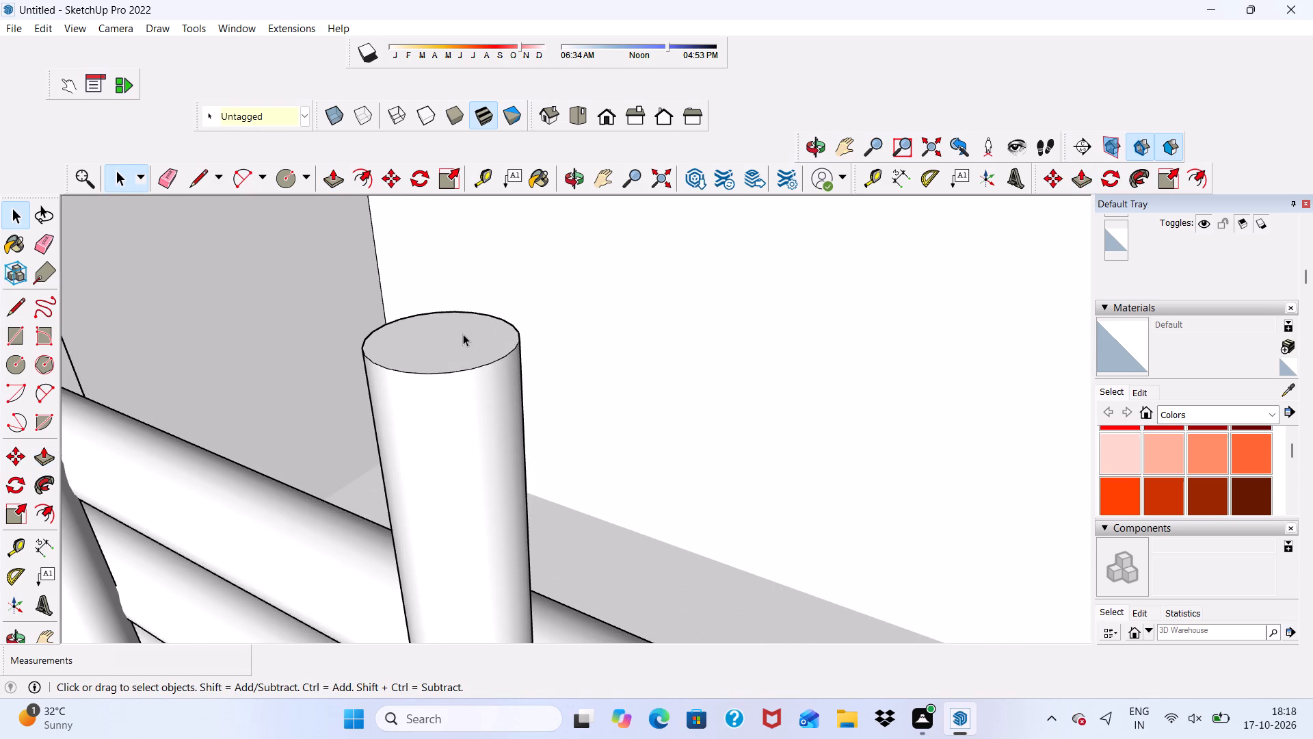
{"action": "left_click", "coordinate": [463, 334]}
{"action": "left_click", "coordinate": [328, 173]}
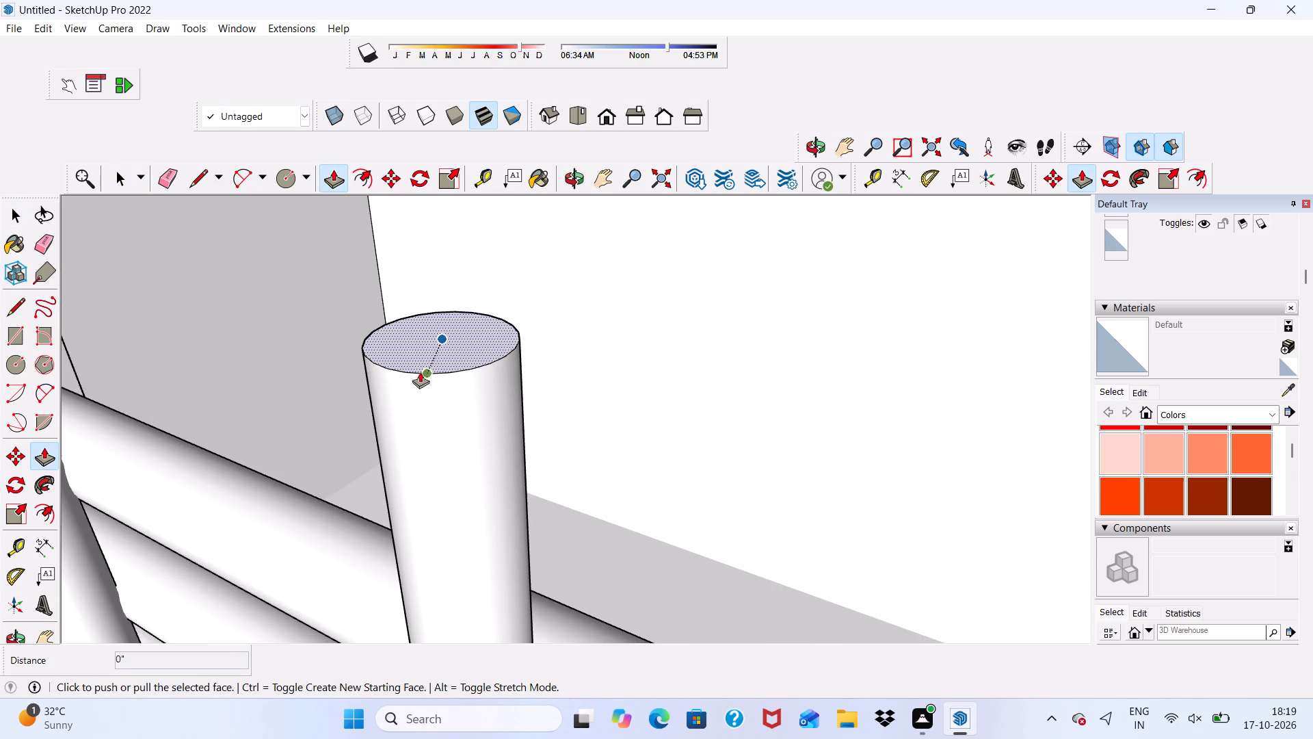
{"action": "left_click_drag", "start_coordinate": [427, 330], "coordinate": [442, 428]}
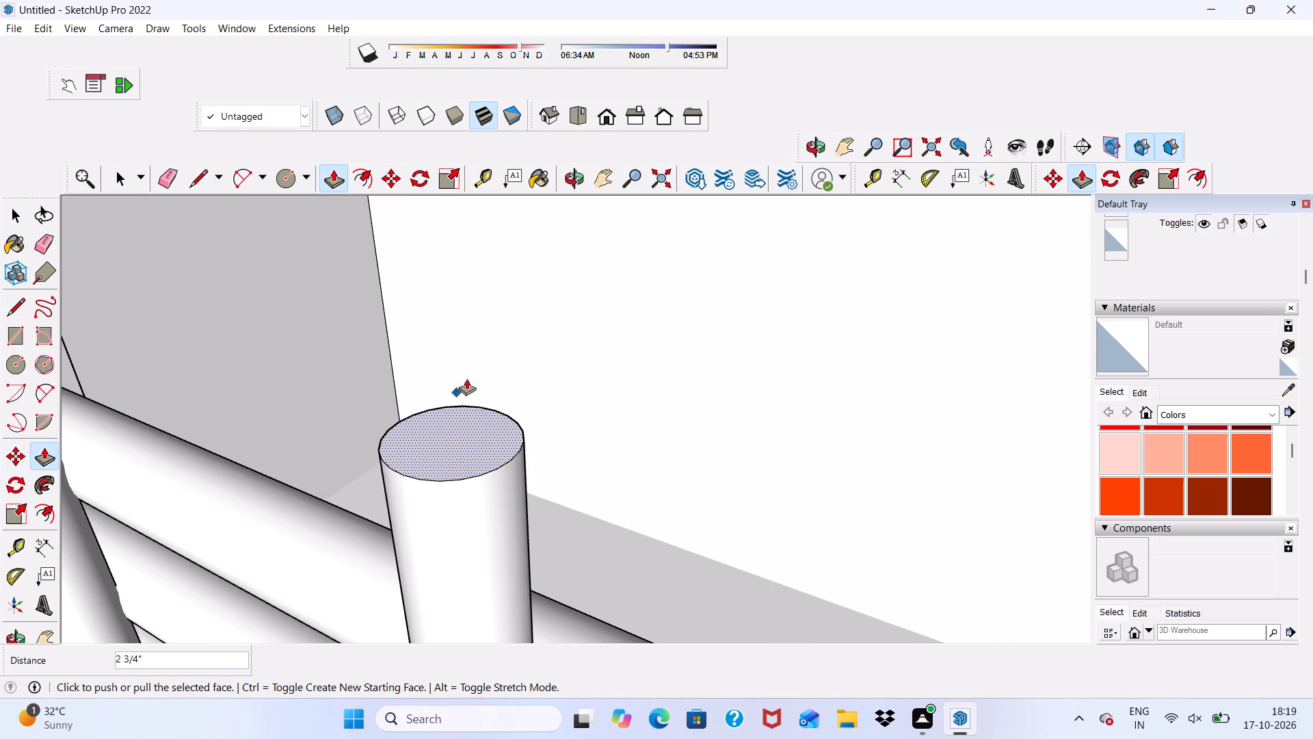
{"action": "key", "text": "space"}
Push the top of the upper front balcony's post nearest the house siding down to shorten it.
{"action": "scroll", "coordinate": [505, 350], "scroll_direction": "down", "scroll_amount": 4}
{"action": "scroll", "coordinate": [646, 336], "scroll_direction": "down", "scroll_amount": 4}
{"action": "scroll", "coordinate": [418, 294], "scroll_direction": "up", "scroll_amount": 3}
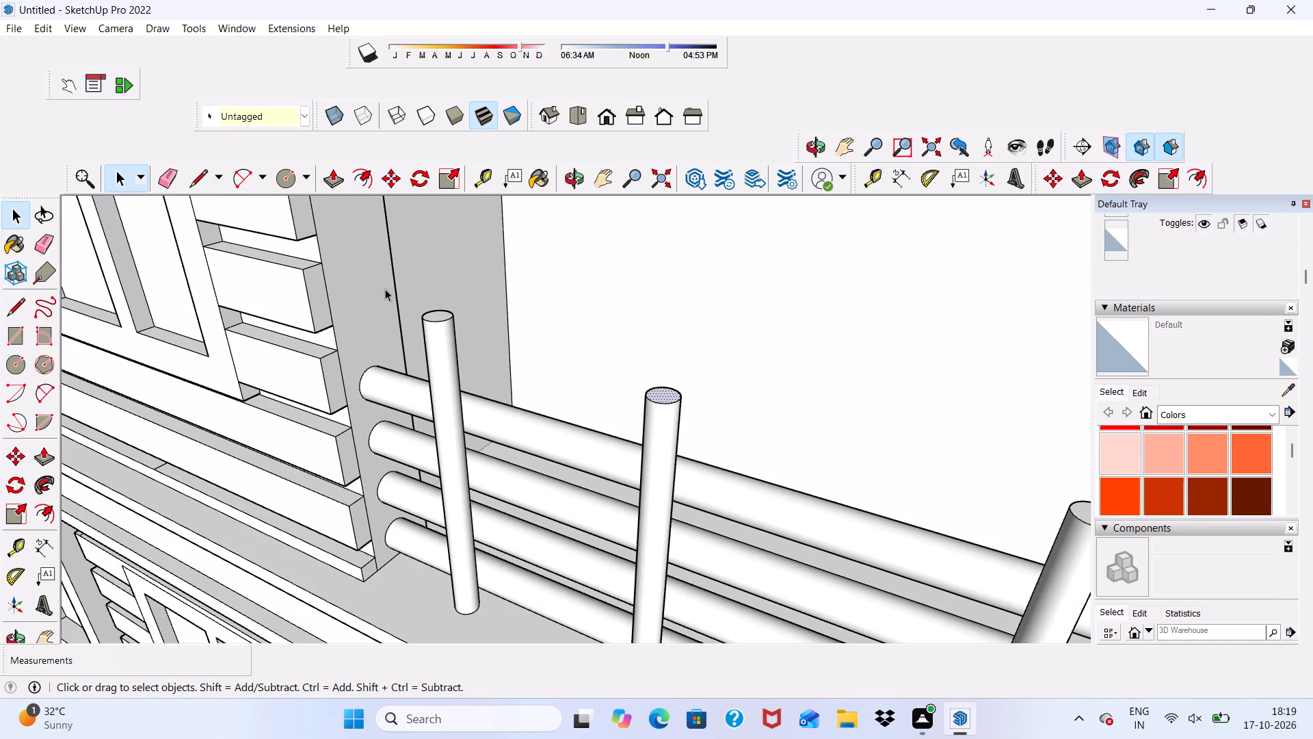
{"action": "scroll", "coordinate": [445, 309], "scroll_direction": "up", "scroll_amount": 4}
{"action": "left_click", "coordinate": [438, 319]}
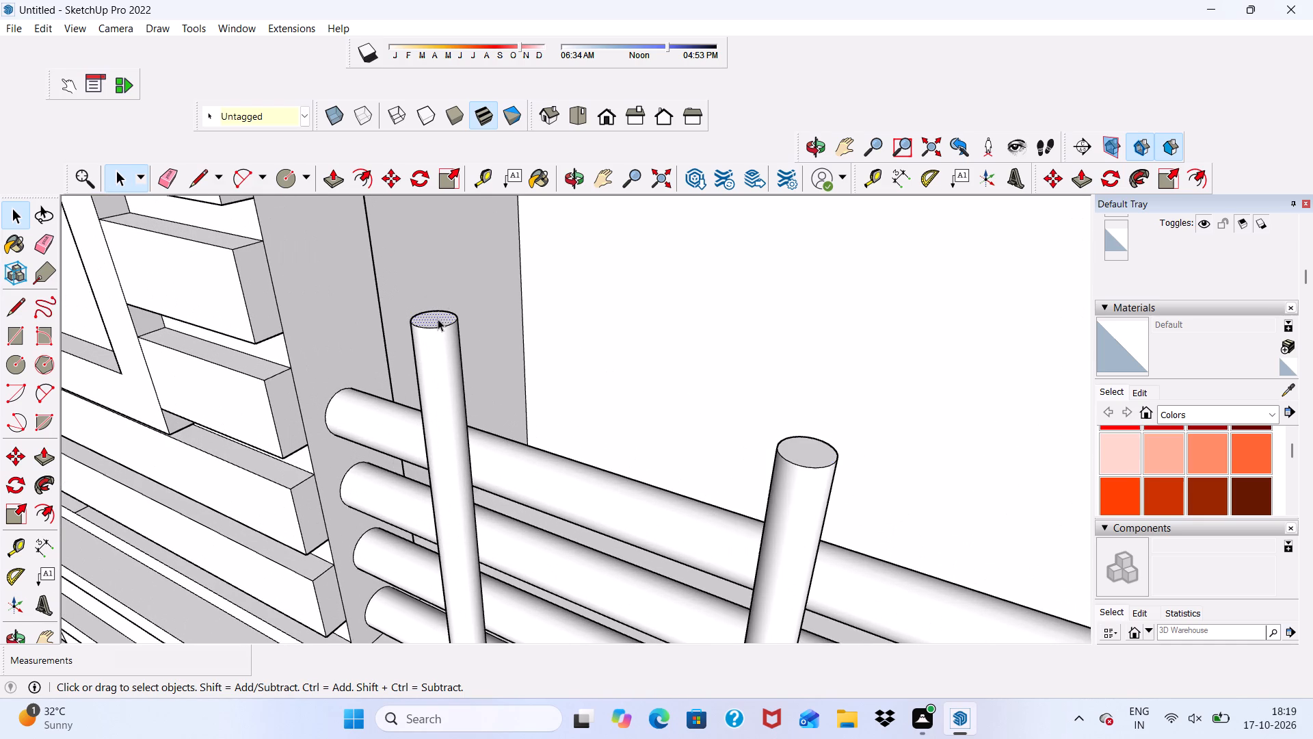
{"action": "left_click", "coordinate": [334, 181]}
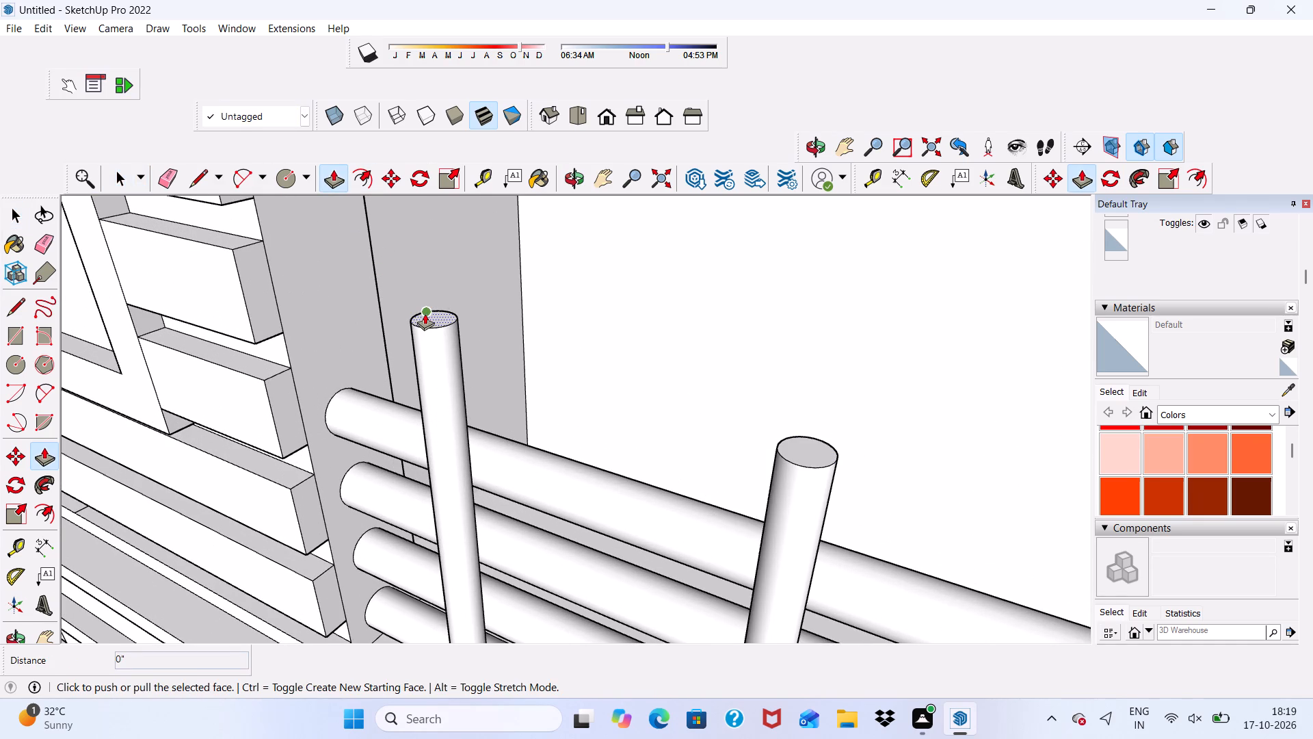
{"action": "left_click_drag", "start_coordinate": [425, 313], "coordinate": [435, 352]}
{"action": "scroll", "coordinate": [465, 311], "scroll_direction": "down", "scroll_amount": 4}
{"action": "key", "text": "space"}
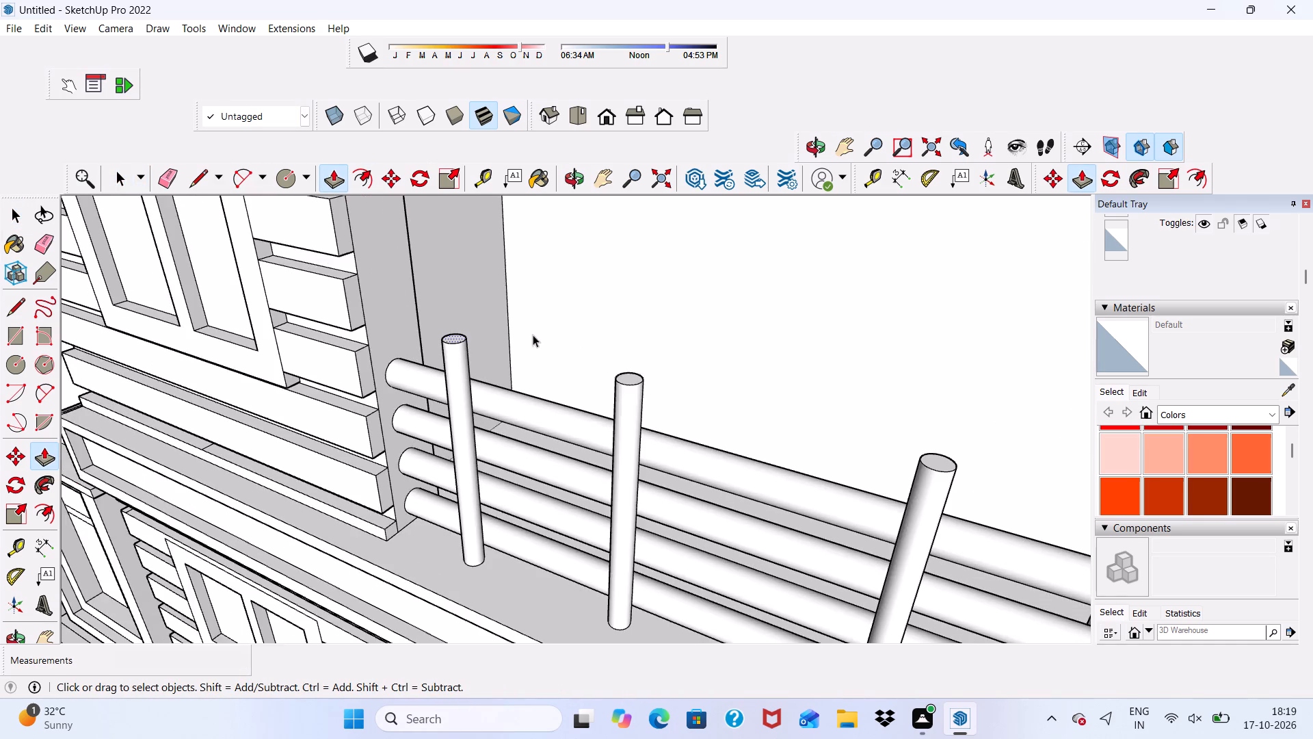
Examine the upper and lower front balcony railings to compare their post heights above the rails.
{"action": "scroll", "coordinate": [549, 316], "scroll_direction": "down", "scroll_amount": 10}
{"action": "middle_click_drag", "start_coordinate": [600, 289], "coordinate": [729, 230]}
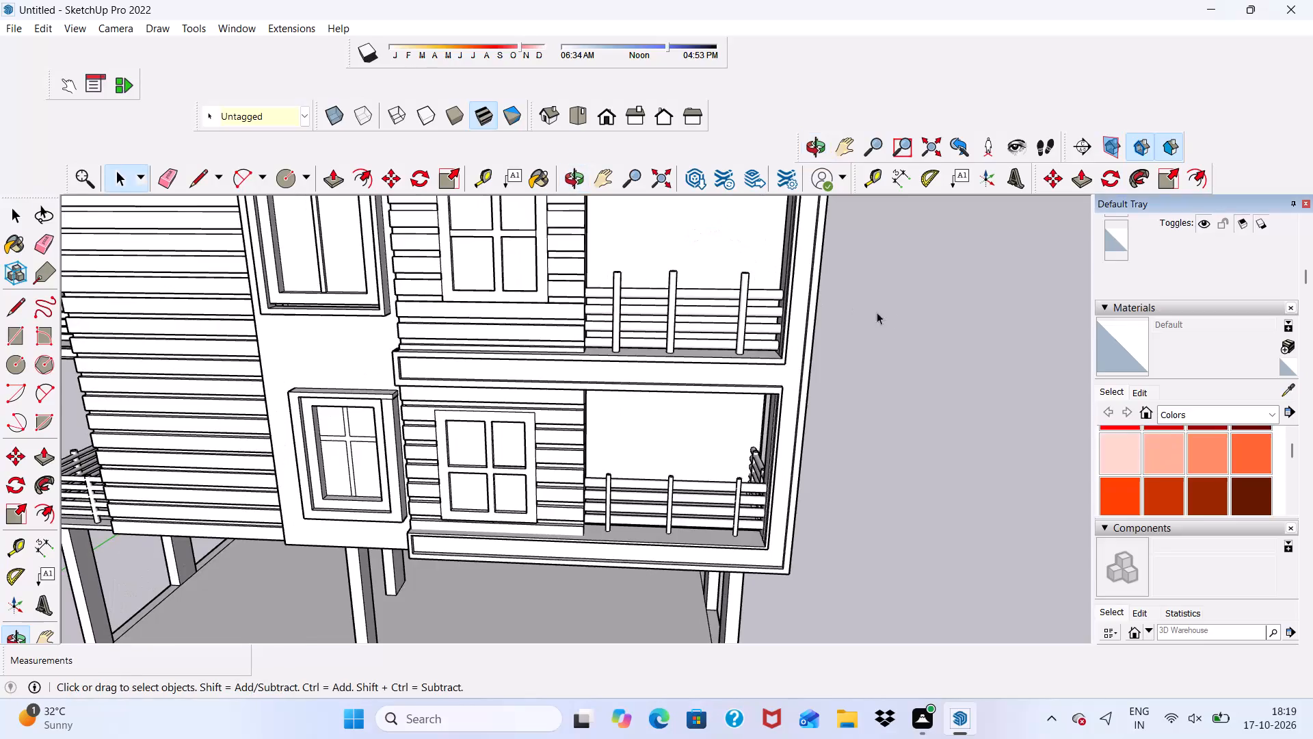
{"action": "scroll", "coordinate": [891, 313], "scroll_direction": "up", "scroll_amount": 1}
{"action": "left_click", "coordinate": [892, 313]}
{"action": "scroll", "coordinate": [665, 289], "scroll_direction": "up", "scroll_amount": 5}
{"action": "scroll", "coordinate": [657, 267], "scroll_direction": "down", "scroll_amount": 1}
{"action": "middle_click_drag", "start_coordinate": [650, 260], "coordinate": [620, 309]}
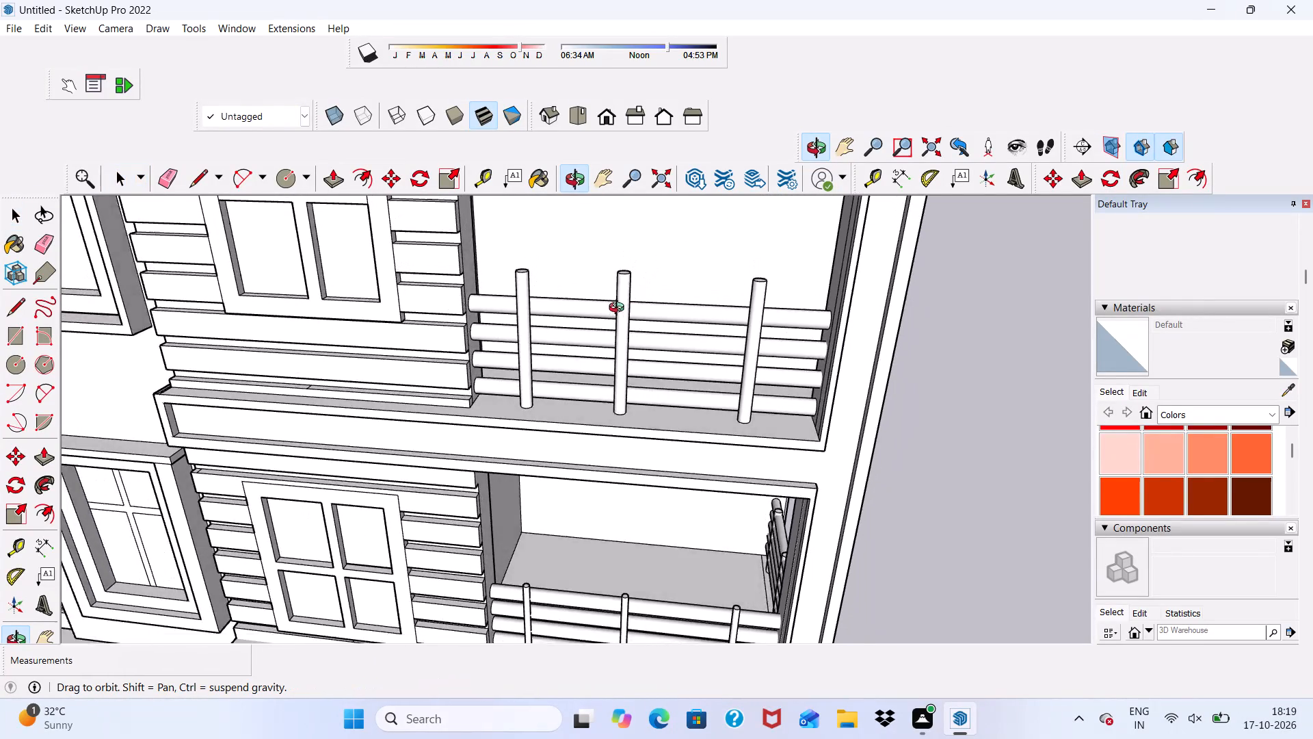
{"action": "middle_click_drag", "start_coordinate": [620, 309], "coordinate": [590, 326]}
Push the top of the upper front balcony's middle post down slightly further.
{"action": "scroll", "coordinate": [589, 322], "scroll_direction": "up", "scroll_amount": 7}
{"action": "scroll", "coordinate": [611, 279], "scroll_direction": "down", "scroll_amount": 2}
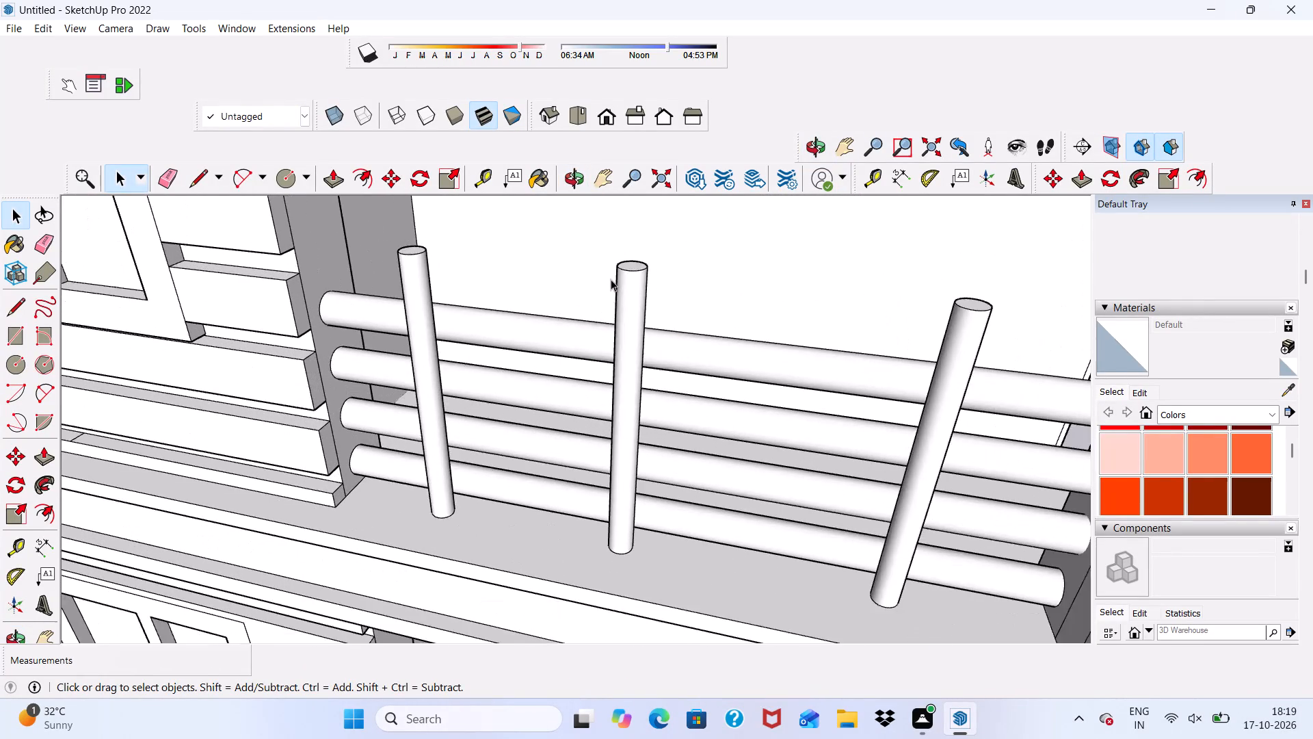
{"action": "middle_click_drag", "start_coordinate": [611, 279], "coordinate": [613, 348]}
{"action": "scroll", "coordinate": [619, 352], "scroll_direction": "up", "scroll_amount": 5}
{"action": "left_click", "coordinate": [634, 359]}
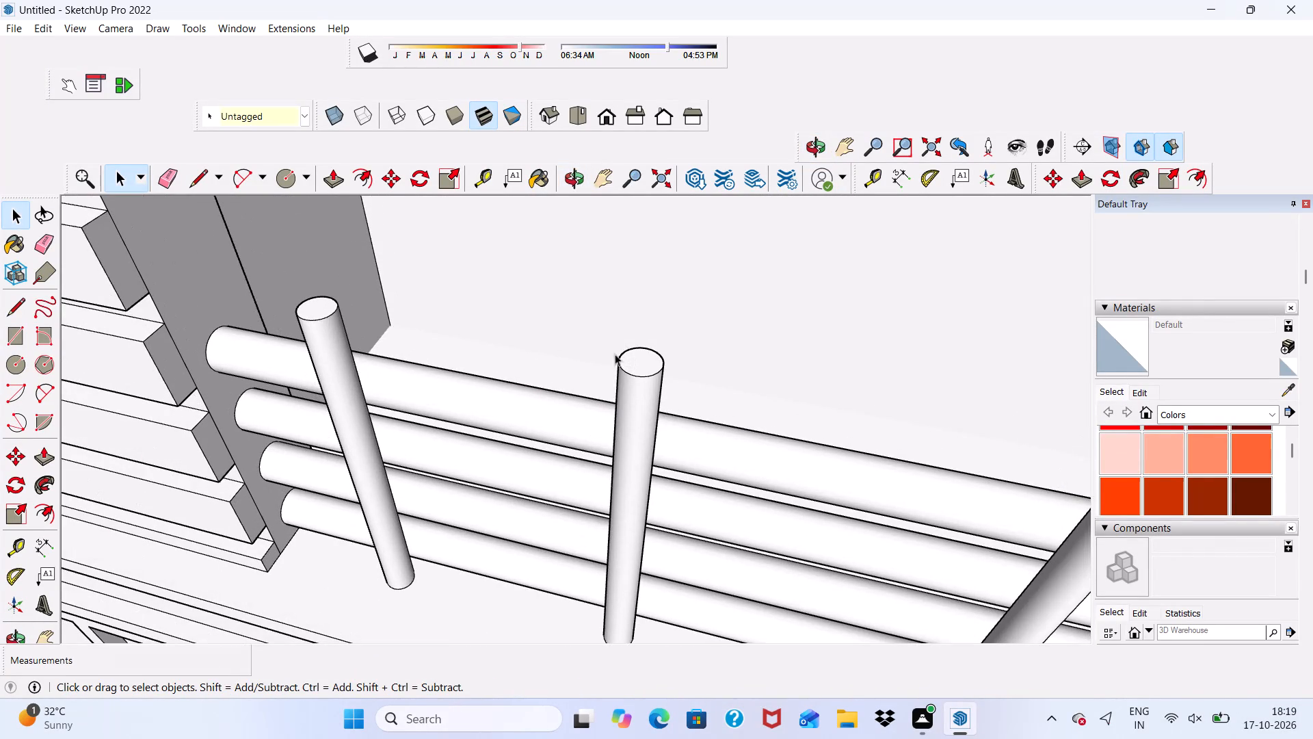
{"action": "left_click", "coordinate": [334, 180]}
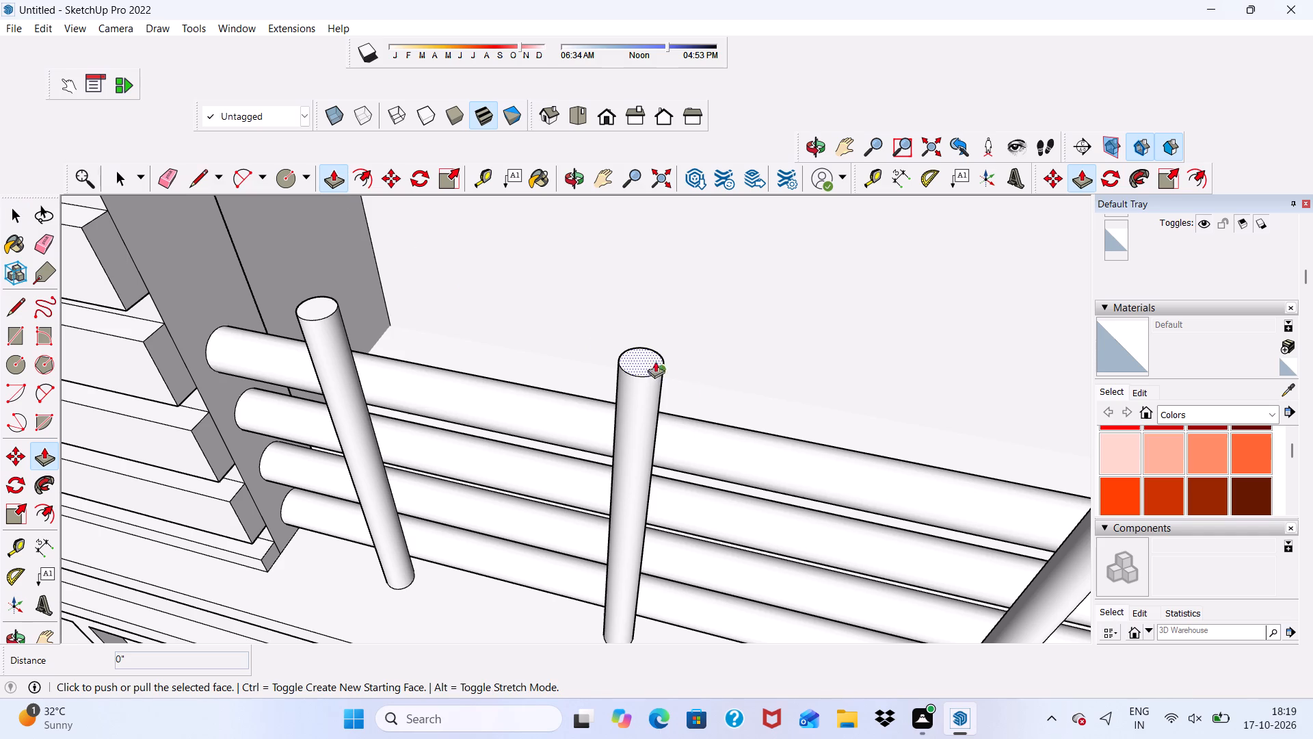
{"action": "left_click_drag", "start_coordinate": [646, 351], "coordinate": [646, 360]}
{"action": "scroll", "coordinate": [348, 318], "scroll_direction": "up", "scroll_amount": 3}
{"action": "key", "text": "space"}
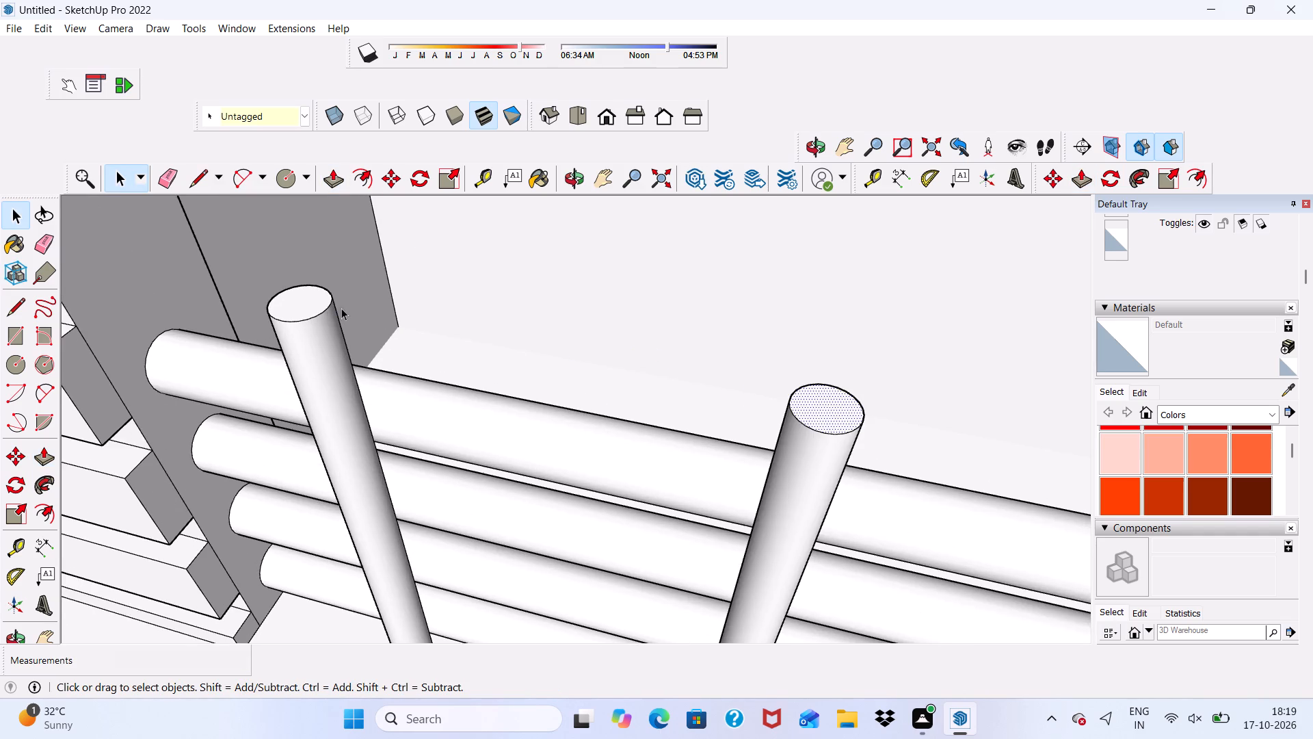
Push the top of the upper front balcony's post nearest the house siding down another 1/2".
{"action": "left_click", "coordinate": [308, 302]}
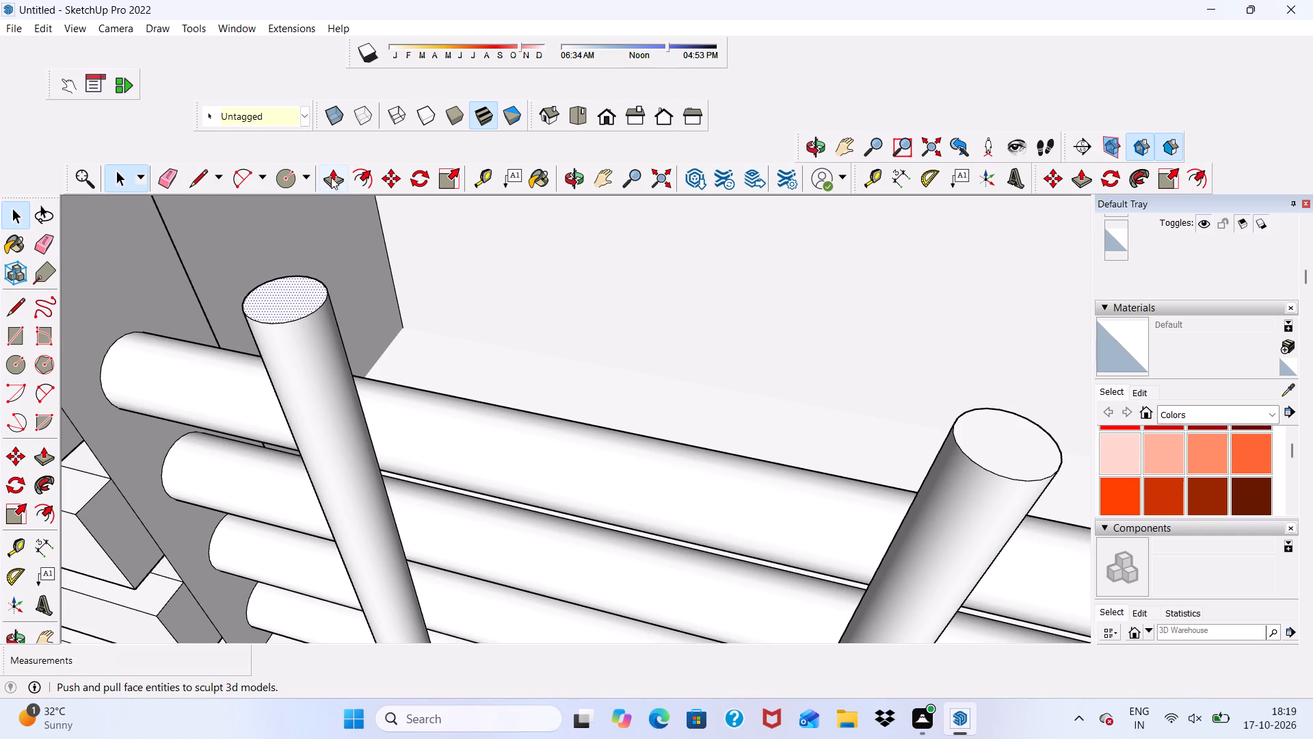
{"action": "left_click", "coordinate": [334, 174]}
{"action": "left_click_drag", "start_coordinate": [289, 285], "coordinate": [289, 296]}
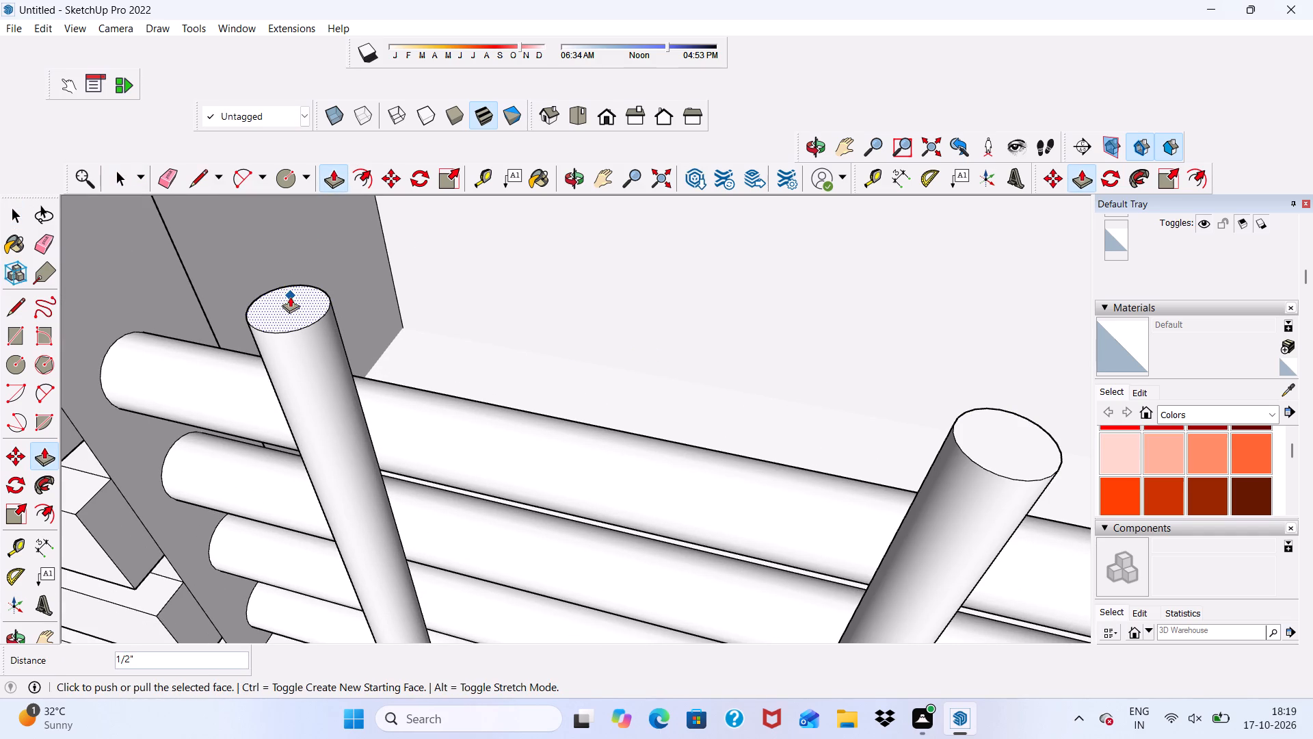
{"action": "key", "text": "space"}
Examine the upper front balcony's shortened posts against the lower balcony's railing.
{"action": "scroll", "coordinate": [297, 297], "scroll_direction": "down", "scroll_amount": 10}
{"action": "middle_click_drag", "start_coordinate": [505, 382], "coordinate": [519, 236]}
{"action": "scroll", "coordinate": [519, 229], "scroll_direction": "down", "scroll_amount": 5}
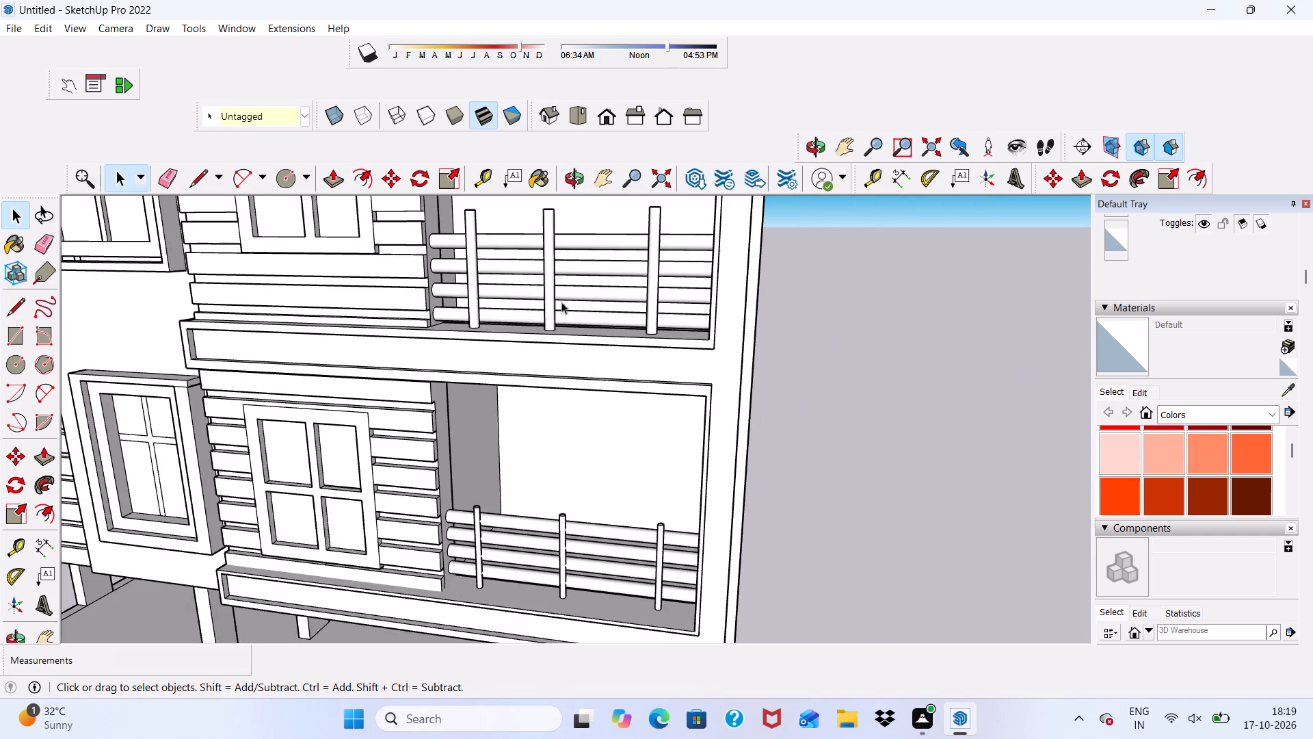
{"action": "middle_click_drag", "start_coordinate": [565, 297], "coordinate": [601, 266]}
{"action": "scroll", "coordinate": [639, 268], "scroll_direction": "up", "scroll_amount": 1}
{"action": "scroll", "coordinate": [642, 260], "scroll_direction": "down", "scroll_amount": 10}
{"action": "middle_click", "coordinate": [672, 244]}
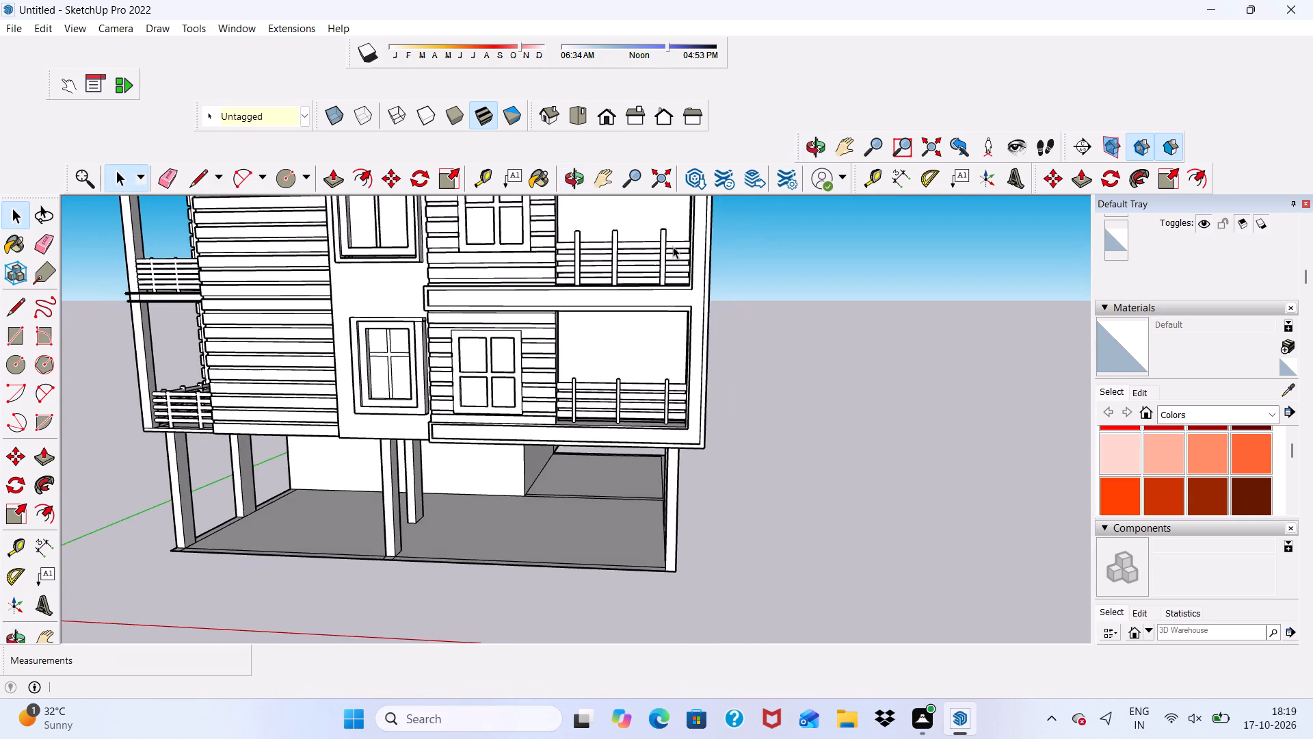
{"action": "scroll", "coordinate": [673, 246], "scroll_direction": "up", "scroll_amount": 4}
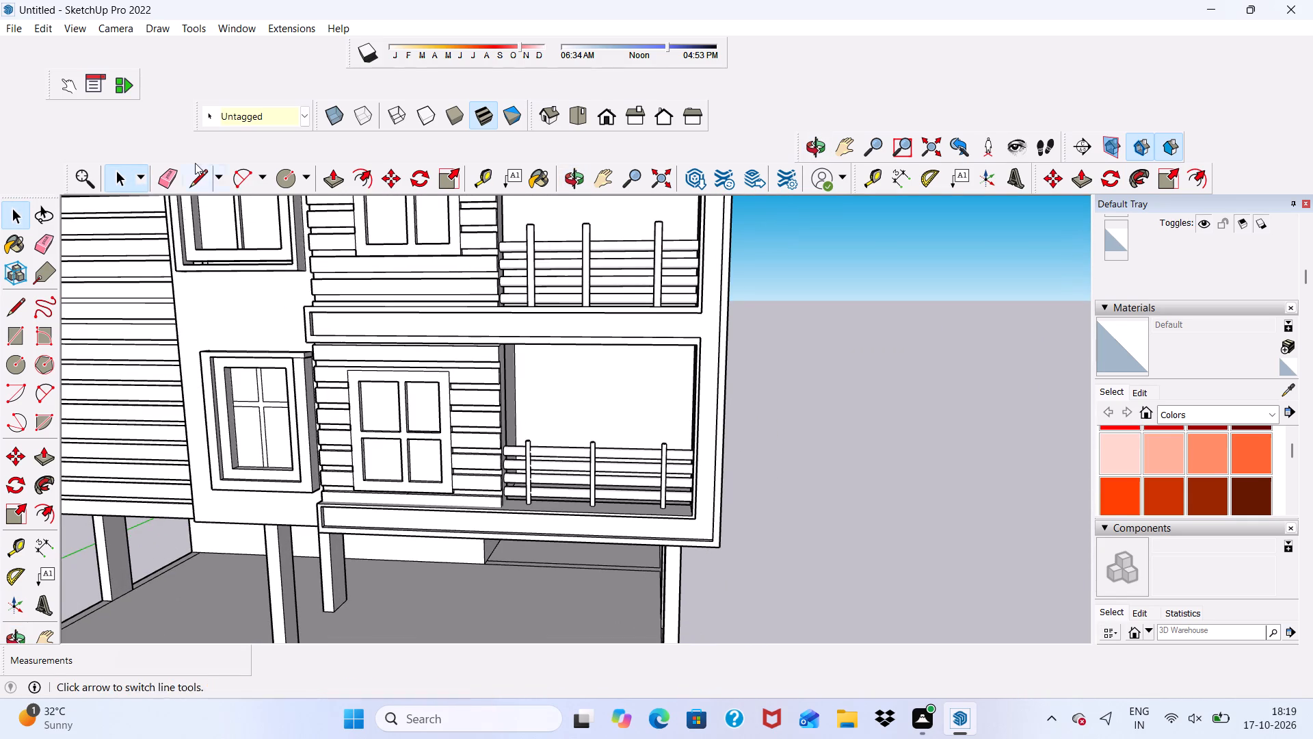
Erase all three vertical posts of the upper front balcony railing, keeping the four horizontal rails.
{"action": "left_click", "coordinate": [168, 175]}
{"action": "scroll", "coordinate": [650, 219], "scroll_direction": "up", "scroll_amount": 3}
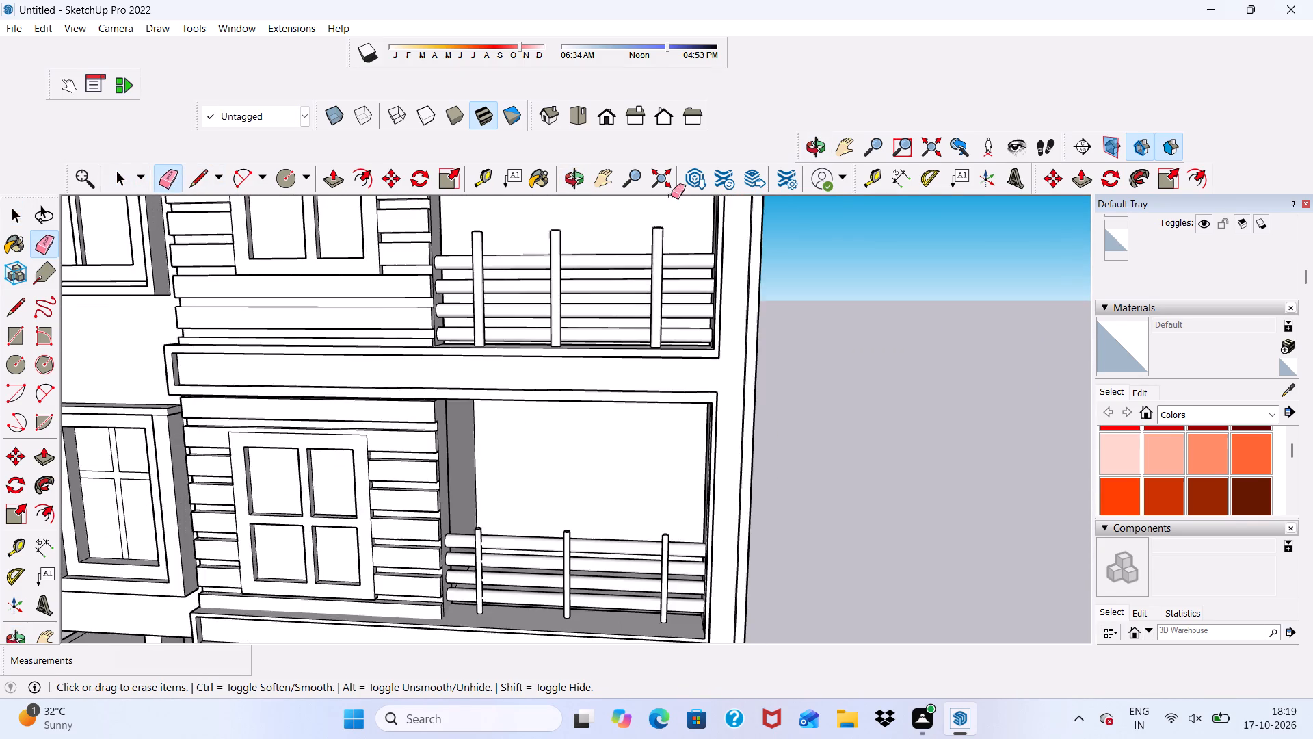
{"action": "scroll", "coordinate": [671, 196], "scroll_direction": "up", "scroll_amount": 7}
{"action": "left_click", "coordinate": [649, 209]}
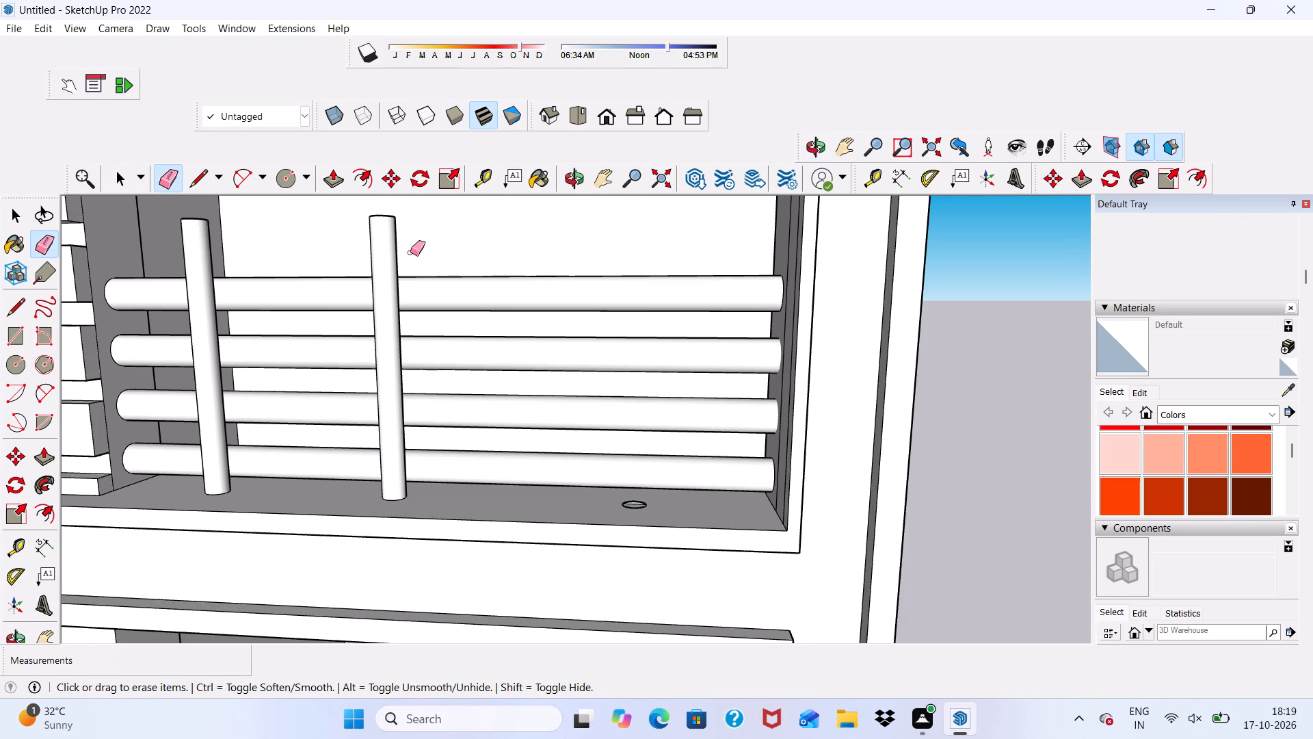
{"action": "left_click", "coordinate": [393, 218]}
{"action": "left_click", "coordinate": [393, 216]}
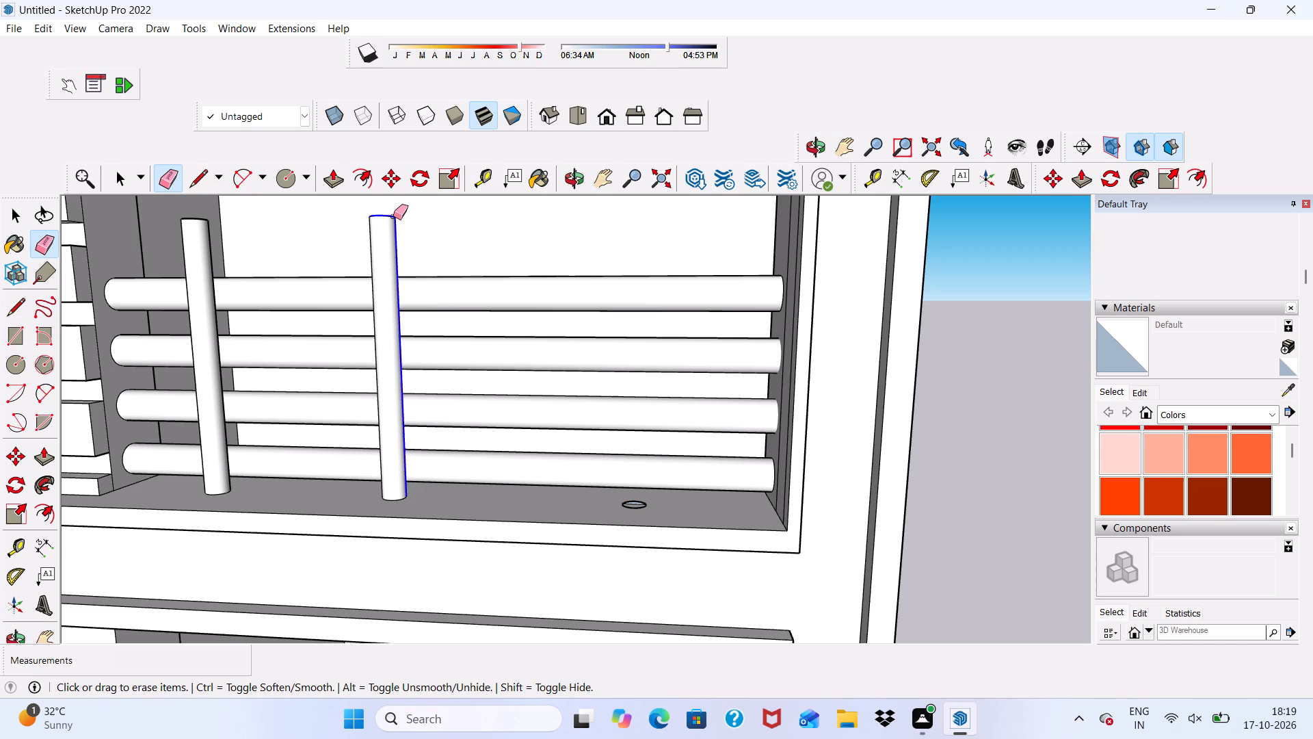
{"action": "scroll", "coordinate": [433, 435], "scroll_direction": "down", "scroll_amount": 4}
{"action": "scroll", "coordinate": [505, 454], "scroll_direction": "up", "scroll_amount": 1}
{"action": "scroll", "coordinate": [274, 263], "scroll_direction": "up", "scroll_amount": 2}
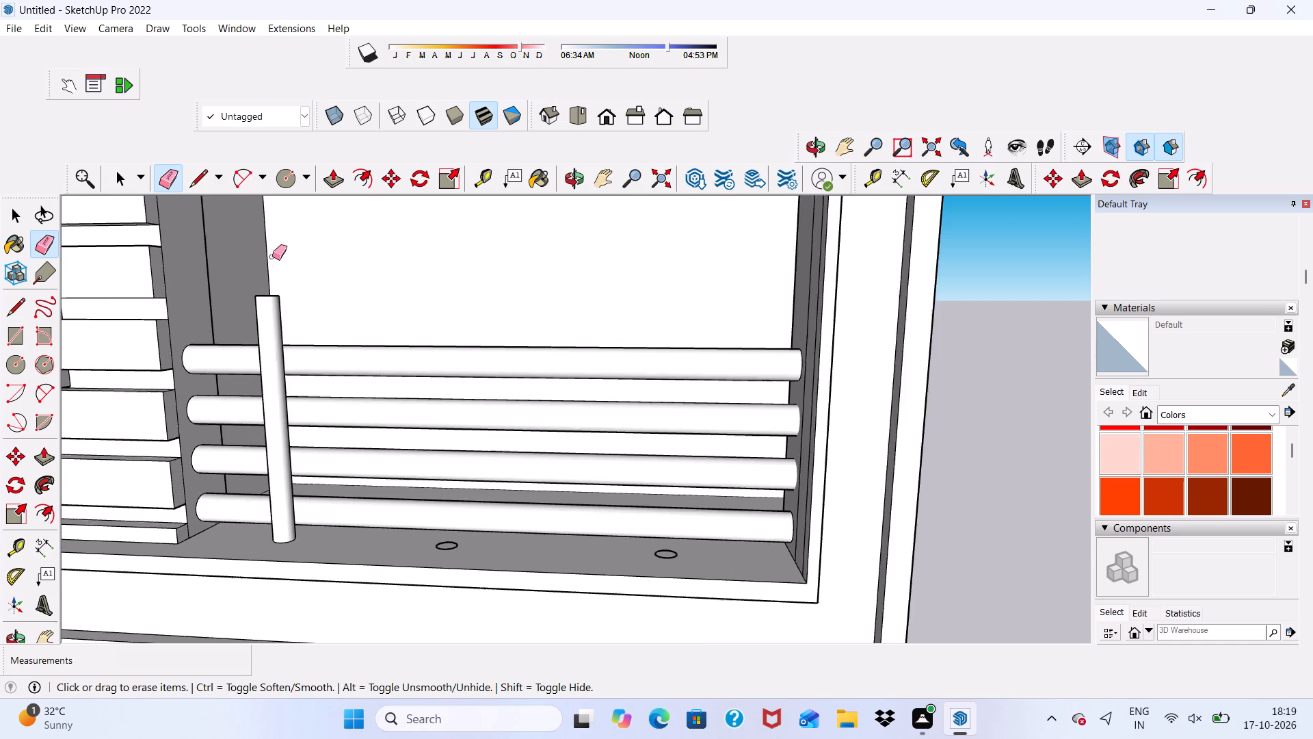
{"action": "scroll", "coordinate": [274, 276], "scroll_direction": "up", "scroll_amount": 2}
{"action": "left_click", "coordinate": [274, 304]}
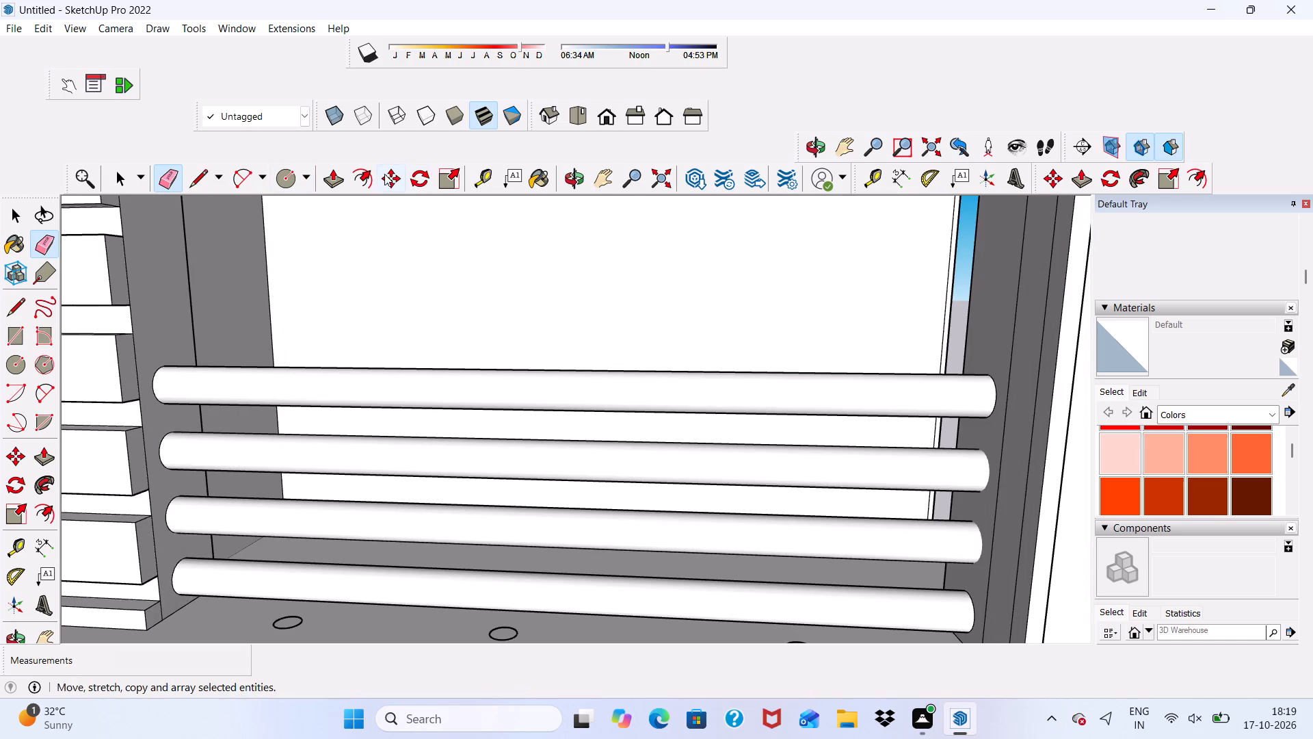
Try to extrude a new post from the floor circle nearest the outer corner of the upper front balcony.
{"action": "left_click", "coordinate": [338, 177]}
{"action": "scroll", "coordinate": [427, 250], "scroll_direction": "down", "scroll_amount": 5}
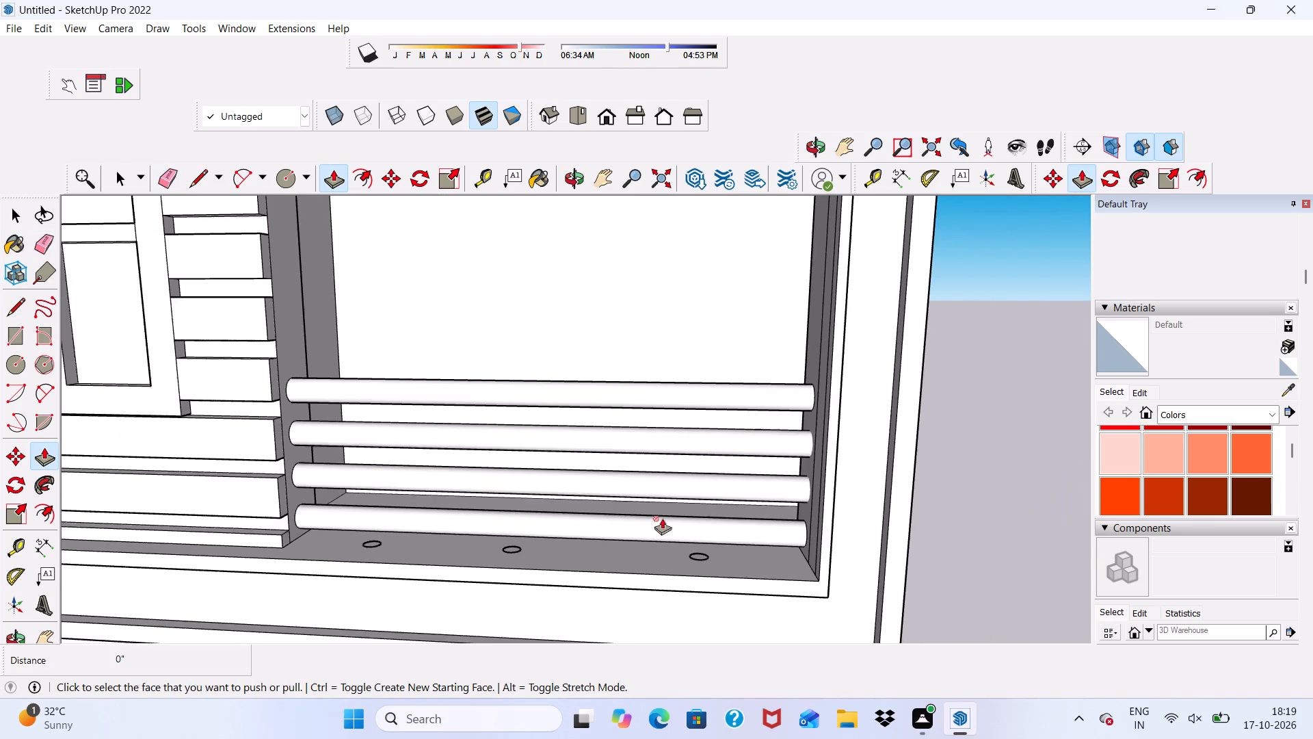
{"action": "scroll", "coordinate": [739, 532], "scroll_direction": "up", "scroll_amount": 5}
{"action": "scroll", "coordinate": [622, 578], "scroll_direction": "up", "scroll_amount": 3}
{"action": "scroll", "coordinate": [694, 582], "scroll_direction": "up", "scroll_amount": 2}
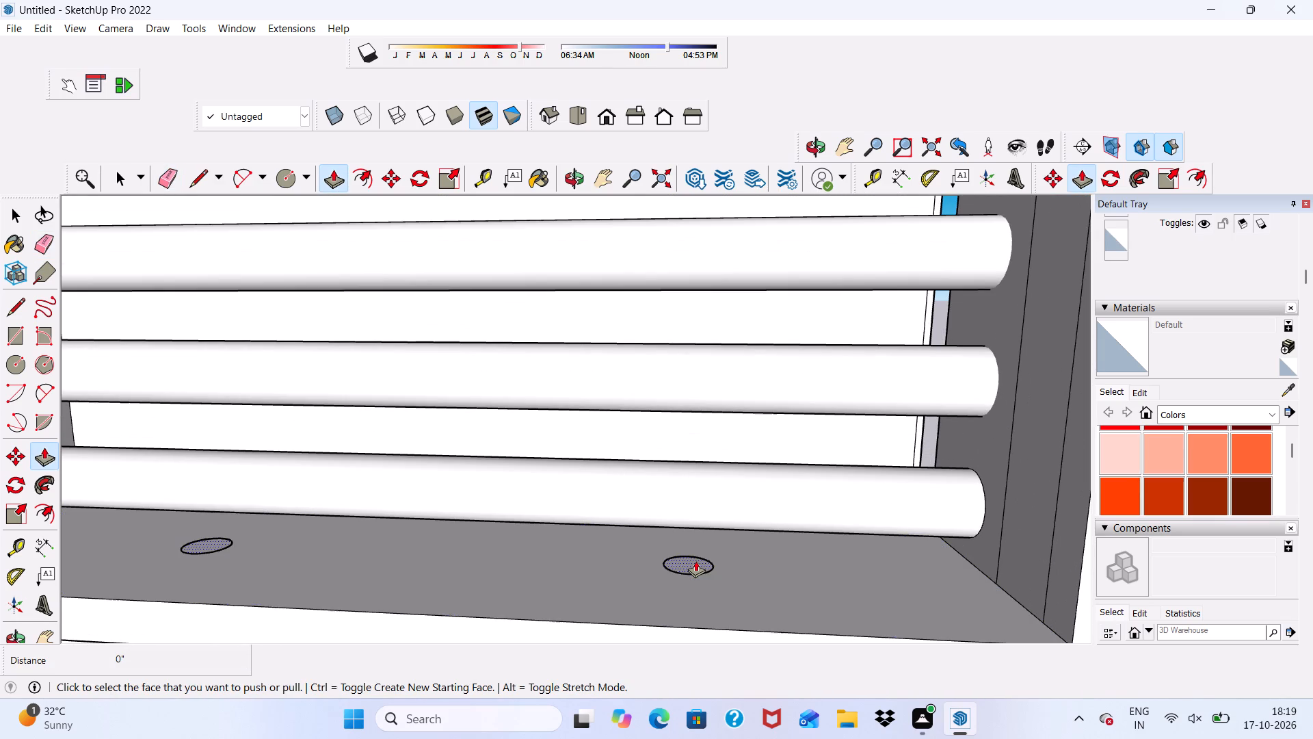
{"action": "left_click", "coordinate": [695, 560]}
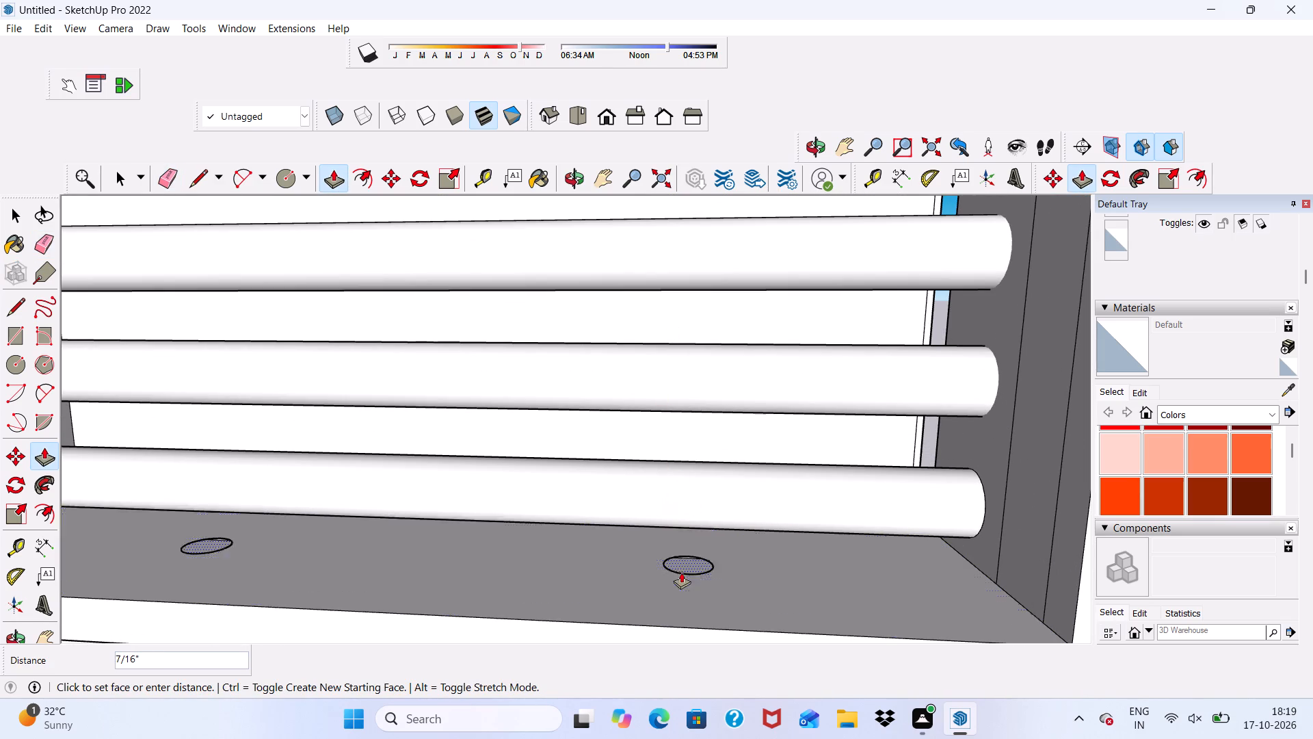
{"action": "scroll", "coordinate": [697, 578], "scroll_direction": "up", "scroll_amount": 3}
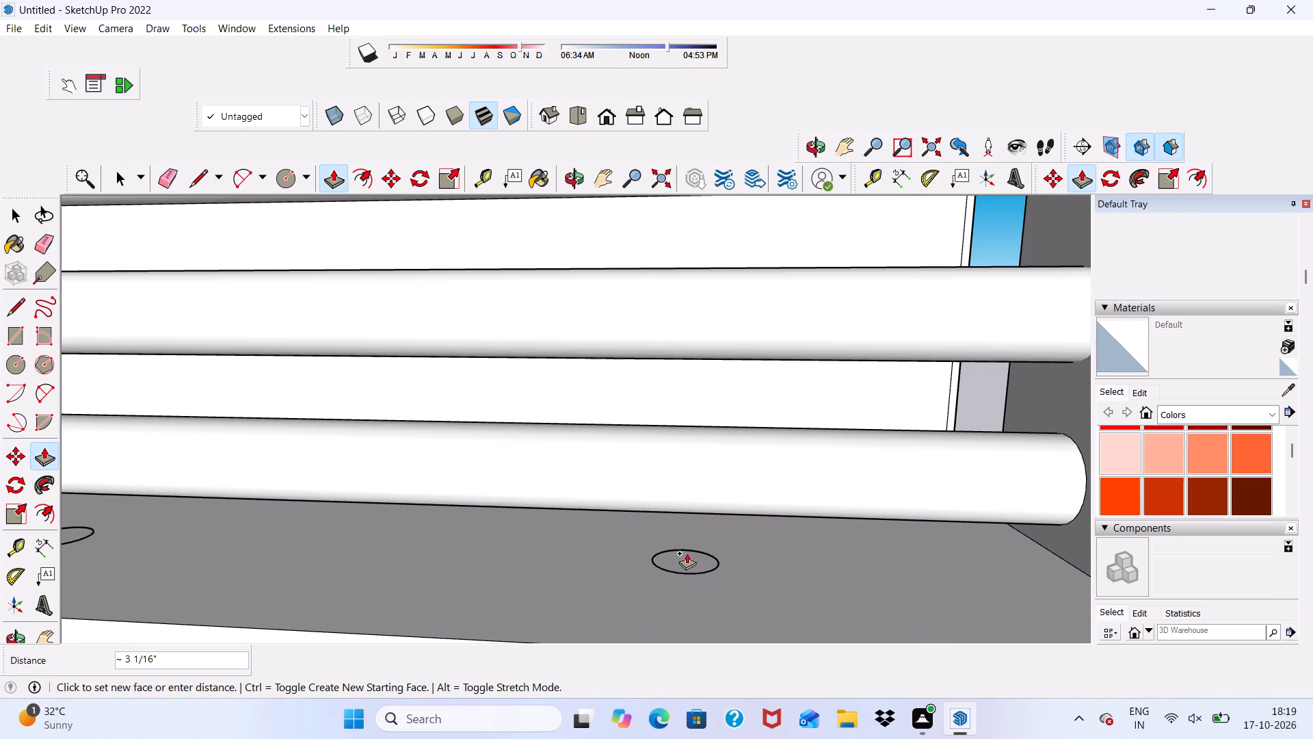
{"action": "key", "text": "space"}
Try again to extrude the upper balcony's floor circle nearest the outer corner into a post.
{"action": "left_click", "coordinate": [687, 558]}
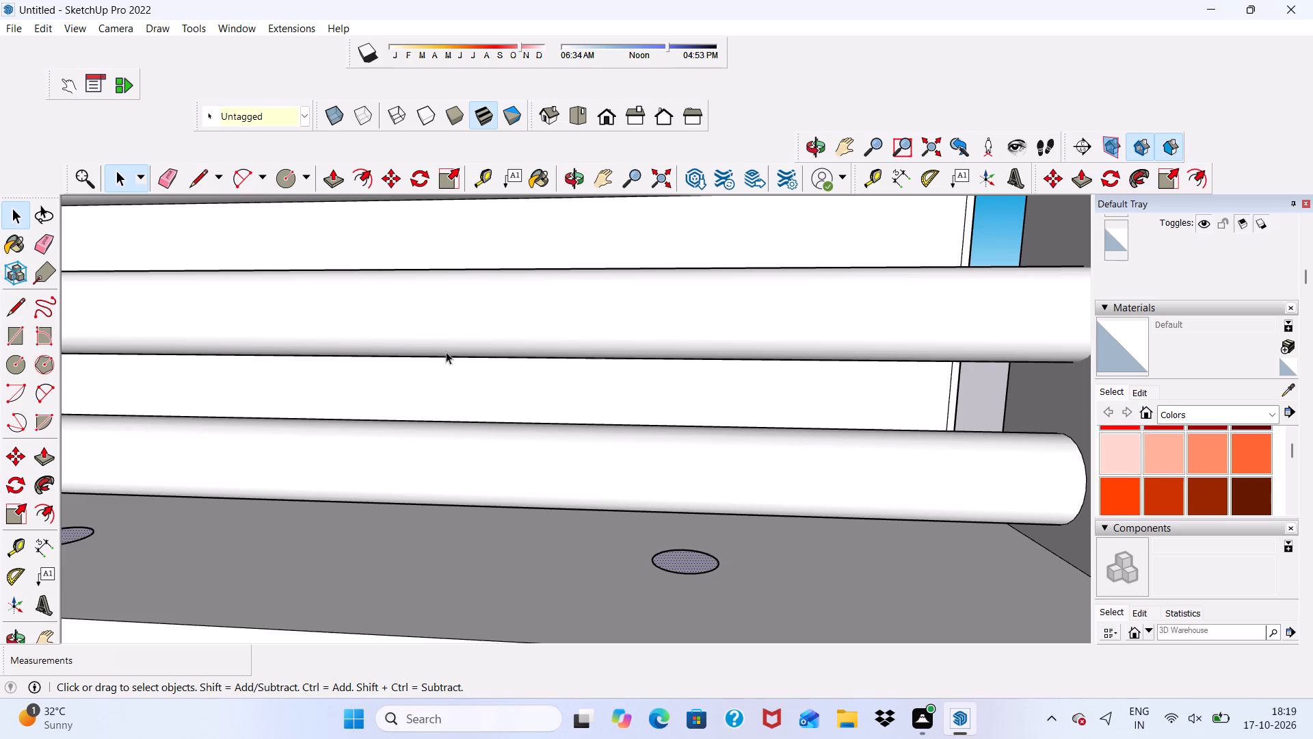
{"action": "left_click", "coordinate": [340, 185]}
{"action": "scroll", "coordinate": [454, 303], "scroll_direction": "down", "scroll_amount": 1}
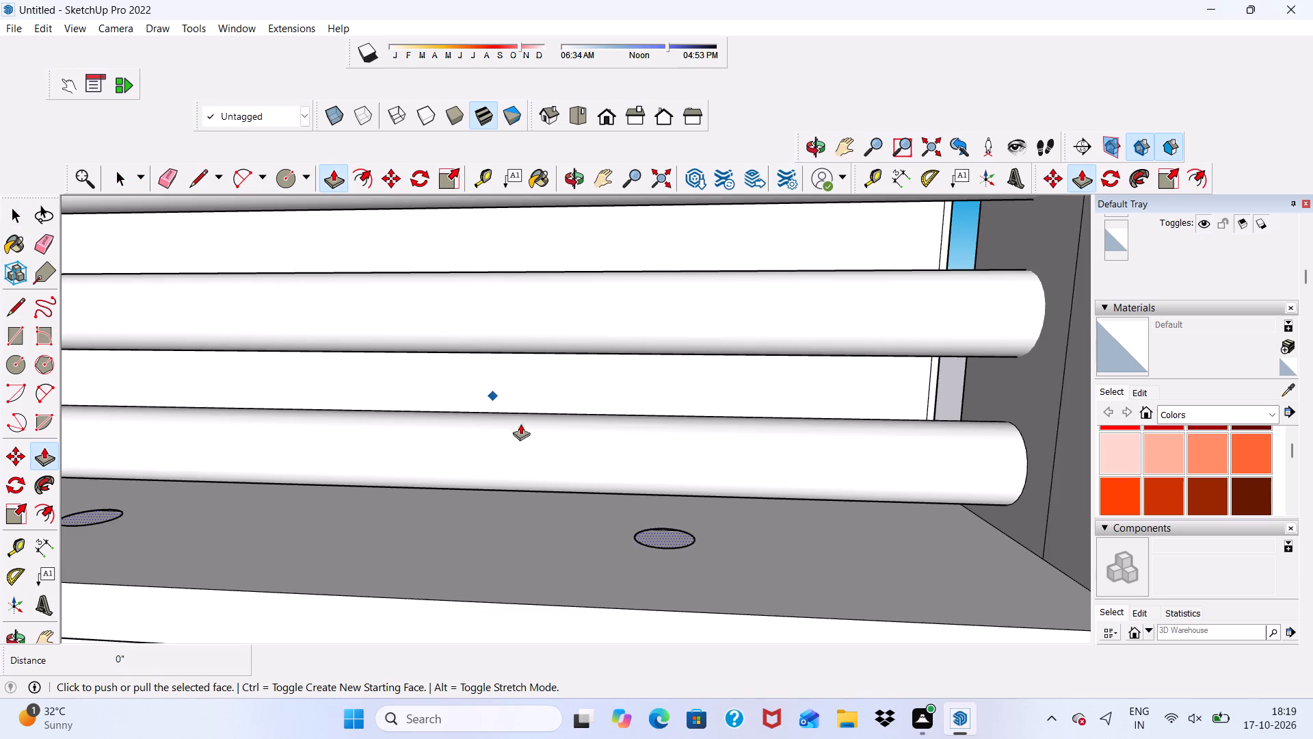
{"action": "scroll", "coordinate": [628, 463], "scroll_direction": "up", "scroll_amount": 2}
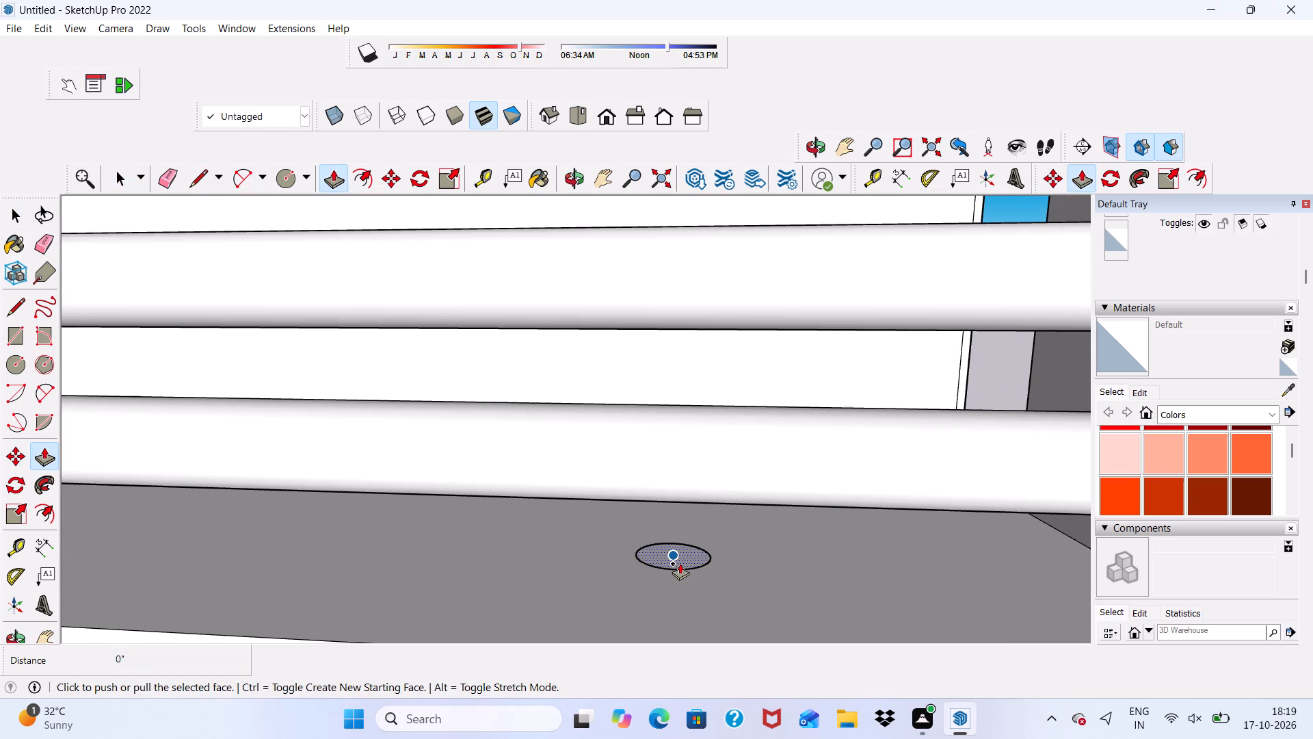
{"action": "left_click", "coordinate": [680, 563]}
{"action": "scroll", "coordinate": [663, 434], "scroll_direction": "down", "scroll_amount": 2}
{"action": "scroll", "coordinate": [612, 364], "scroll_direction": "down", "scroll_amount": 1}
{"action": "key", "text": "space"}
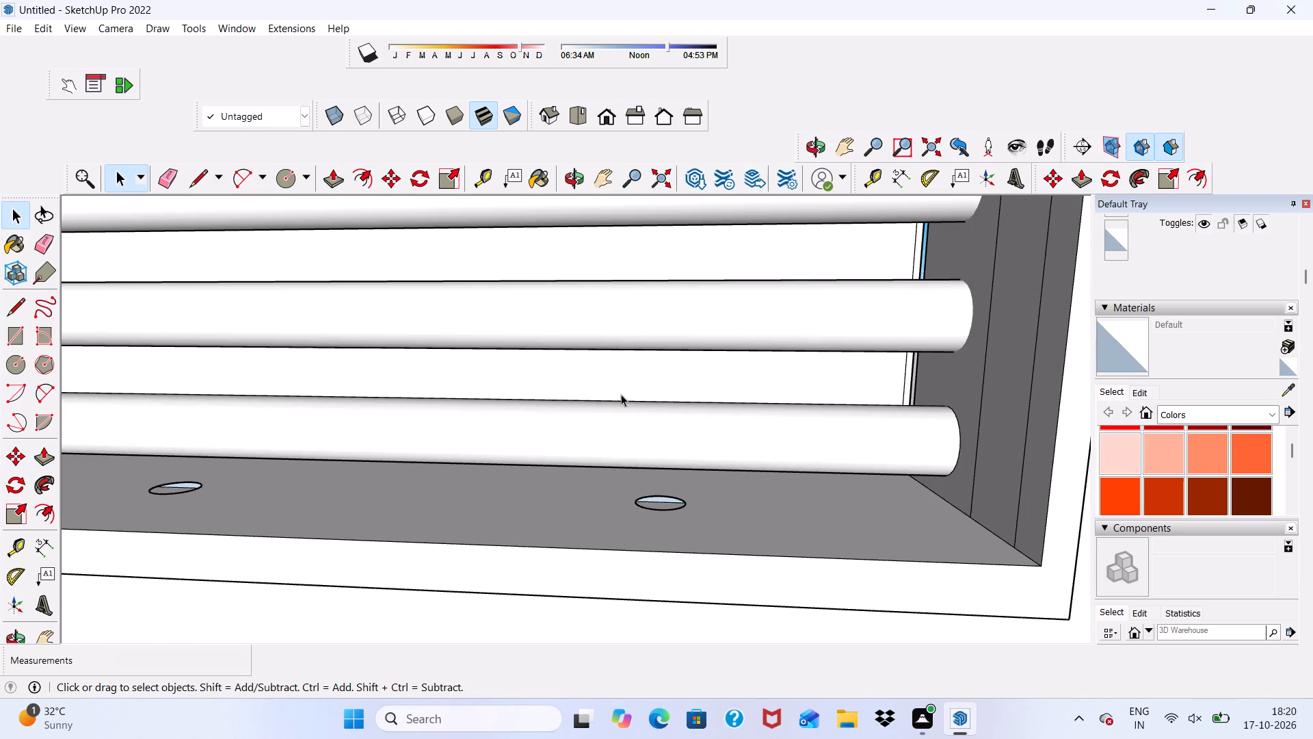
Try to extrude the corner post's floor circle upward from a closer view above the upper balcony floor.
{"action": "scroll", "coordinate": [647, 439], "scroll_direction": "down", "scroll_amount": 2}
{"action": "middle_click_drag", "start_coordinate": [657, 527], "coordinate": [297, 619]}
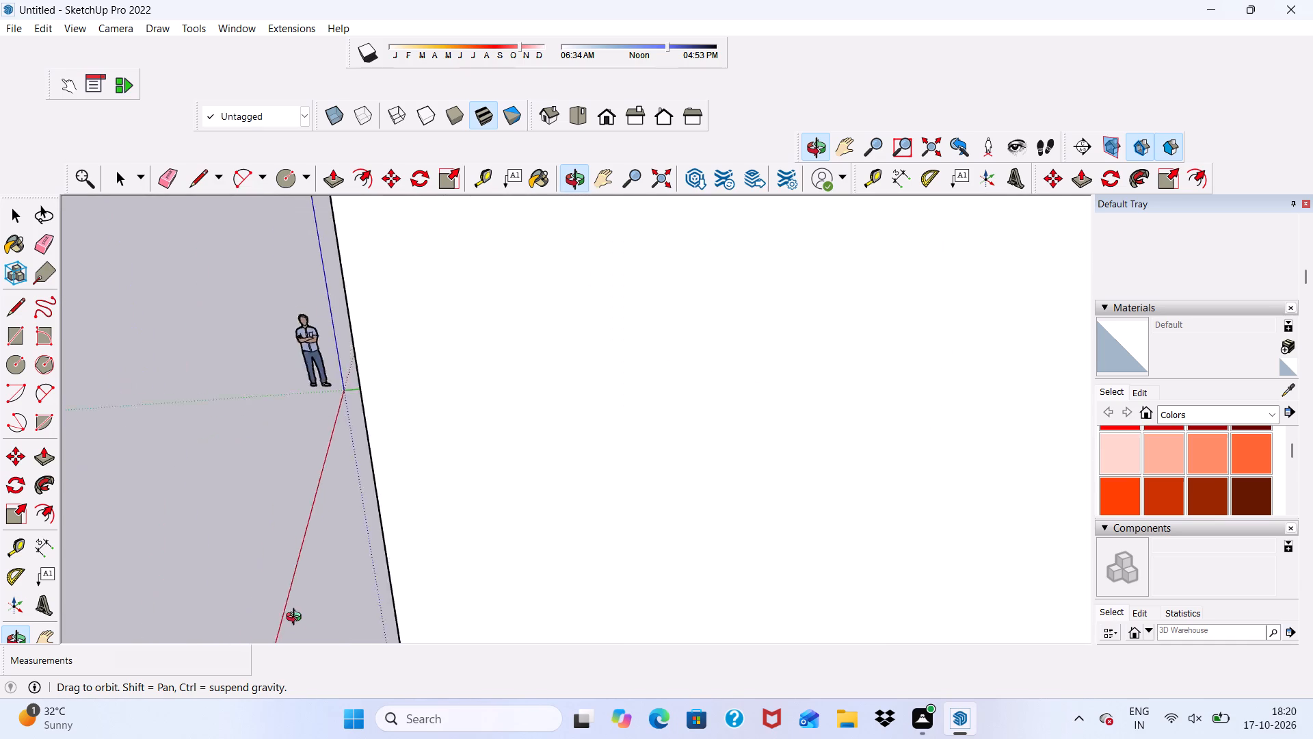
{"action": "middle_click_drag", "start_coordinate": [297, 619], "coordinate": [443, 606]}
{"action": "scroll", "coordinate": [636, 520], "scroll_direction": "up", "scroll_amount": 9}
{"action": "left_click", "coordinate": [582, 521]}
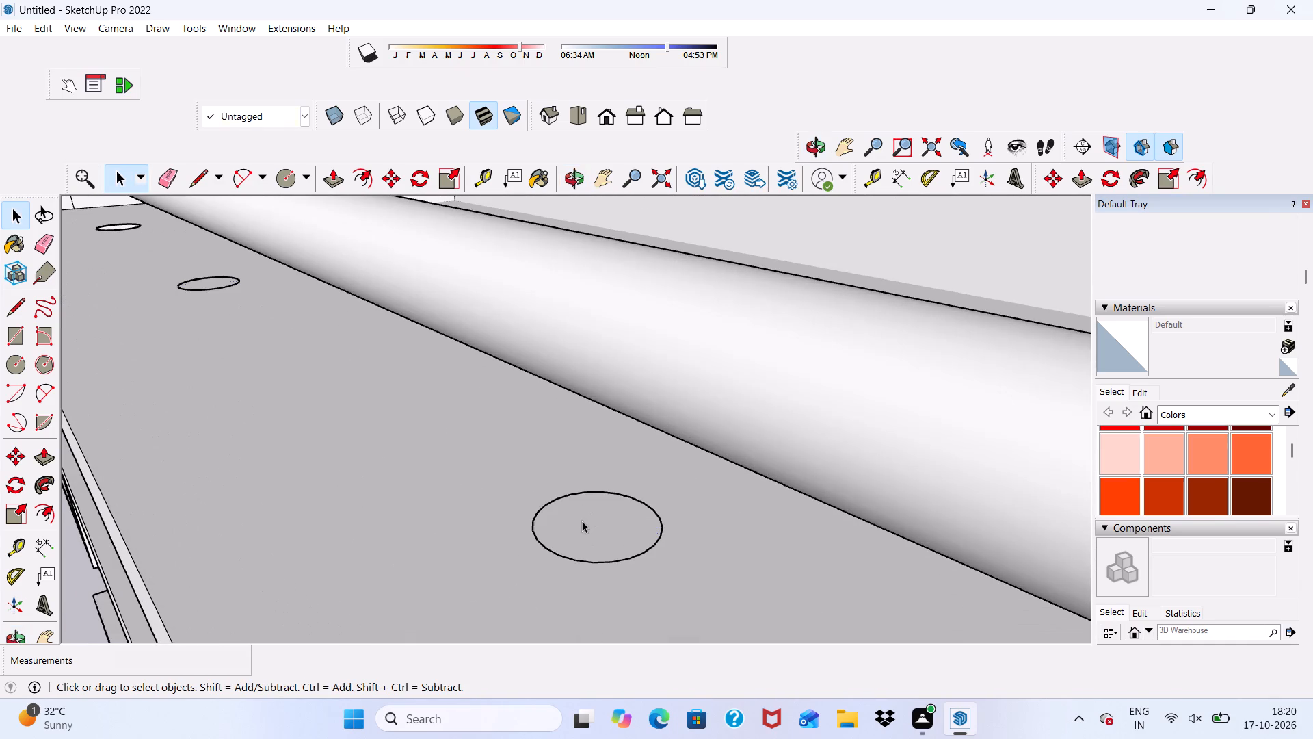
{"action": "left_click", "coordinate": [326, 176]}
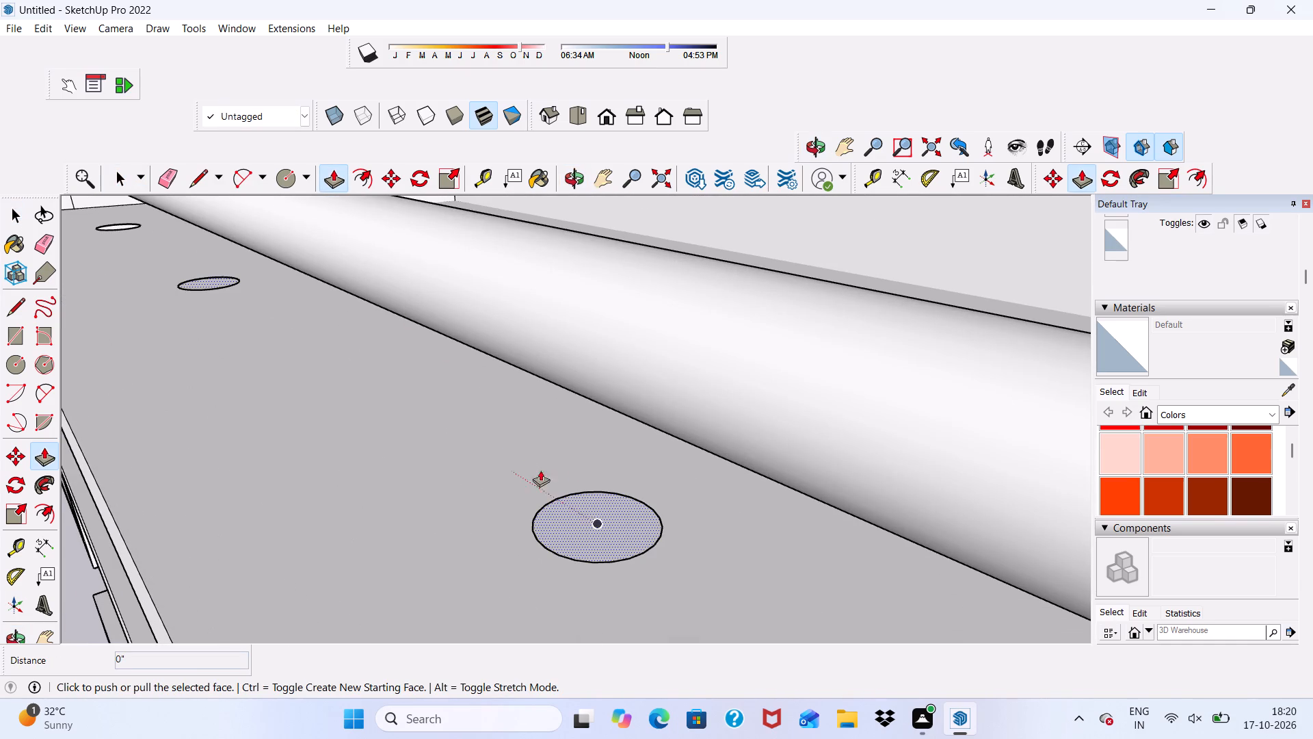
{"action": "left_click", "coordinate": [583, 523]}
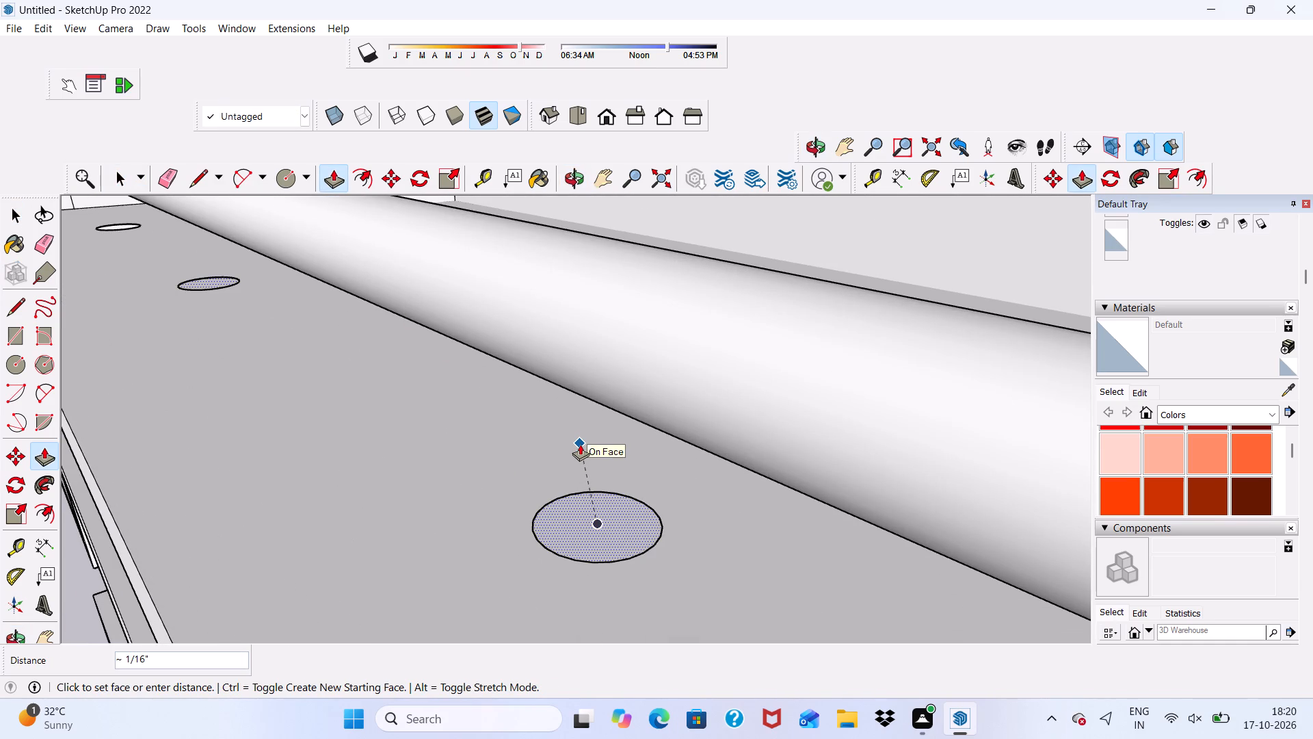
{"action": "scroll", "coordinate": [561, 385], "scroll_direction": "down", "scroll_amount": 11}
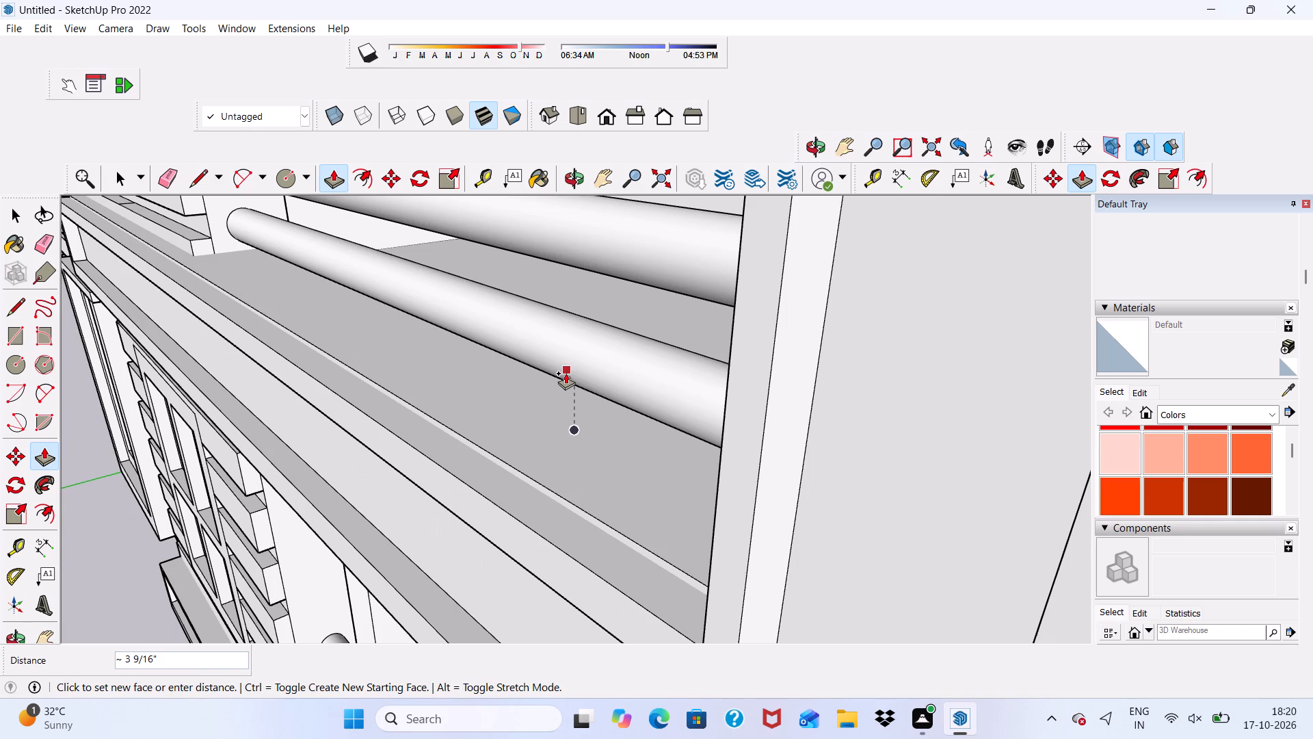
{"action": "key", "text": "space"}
Undo the erasing of the upper front balcony's post nearest the house siding.
{"action": "scroll", "coordinate": [554, 378], "scroll_direction": "up", "scroll_amount": 4}
{"action": "scroll", "coordinate": [554, 378], "scroll_direction": "down", "scroll_amount": 4}
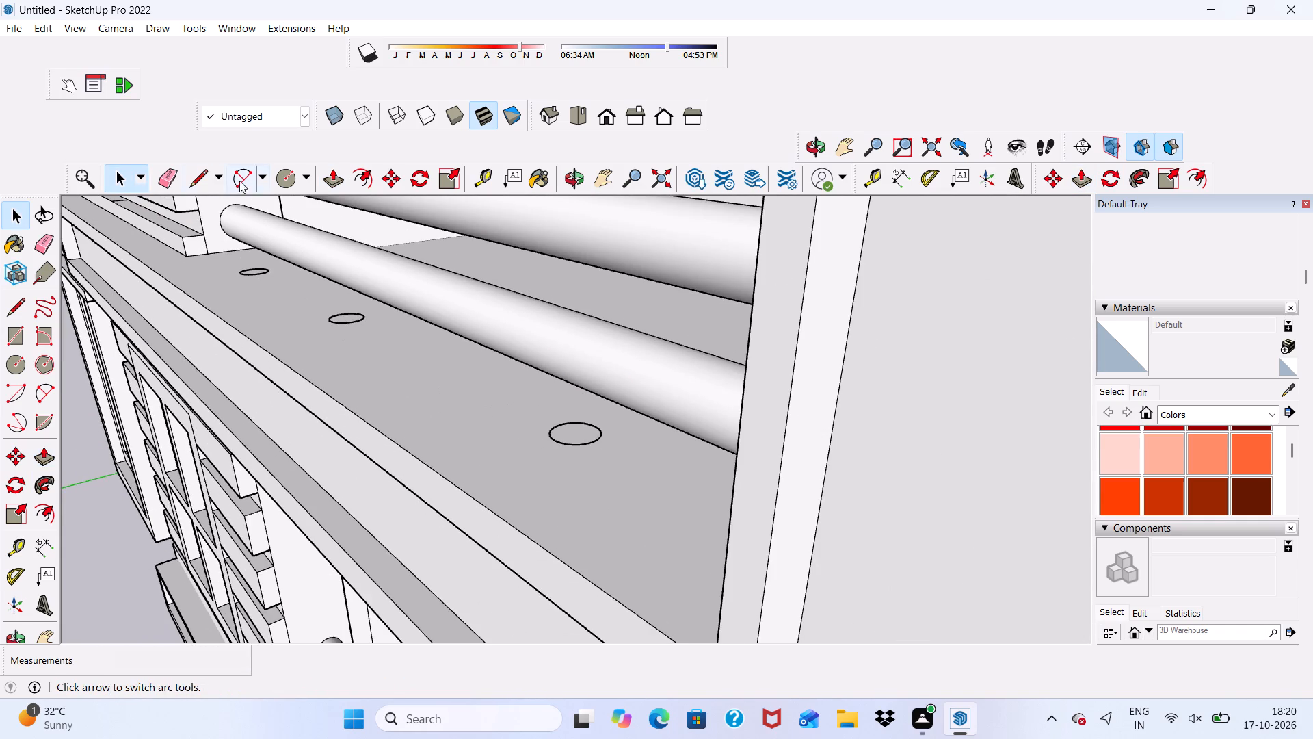
{"action": "key", "text": "ctrl+z"}
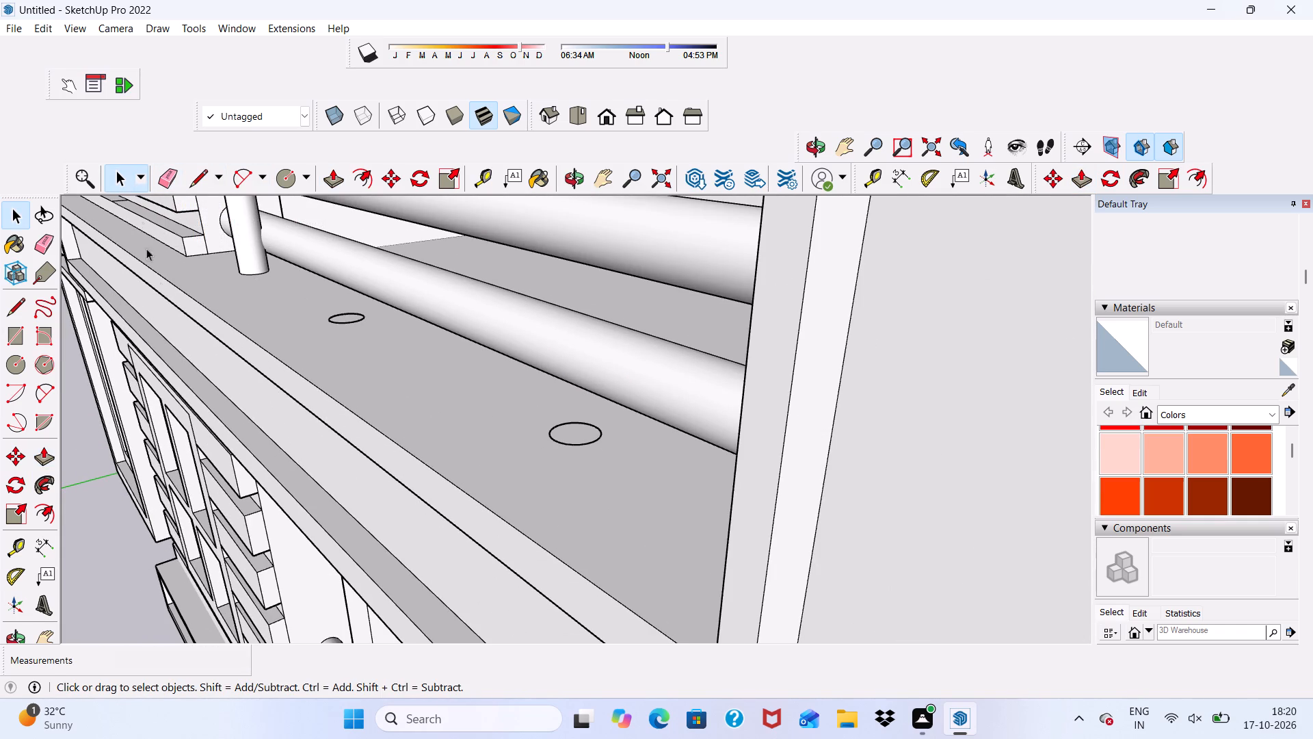
Undo the erasing of the upper front balcony's middle post and its post nearest the outer corner.
{"action": "key", "text": "ctrl+z"}
{"action": "key", "text": "ctrl+z"}
Push the top of the upper front balcony's outer-corner post down about 4 3/16" toward the top rail.
{"action": "scroll", "coordinate": [436, 439], "scroll_direction": "down", "scroll_amount": 4}
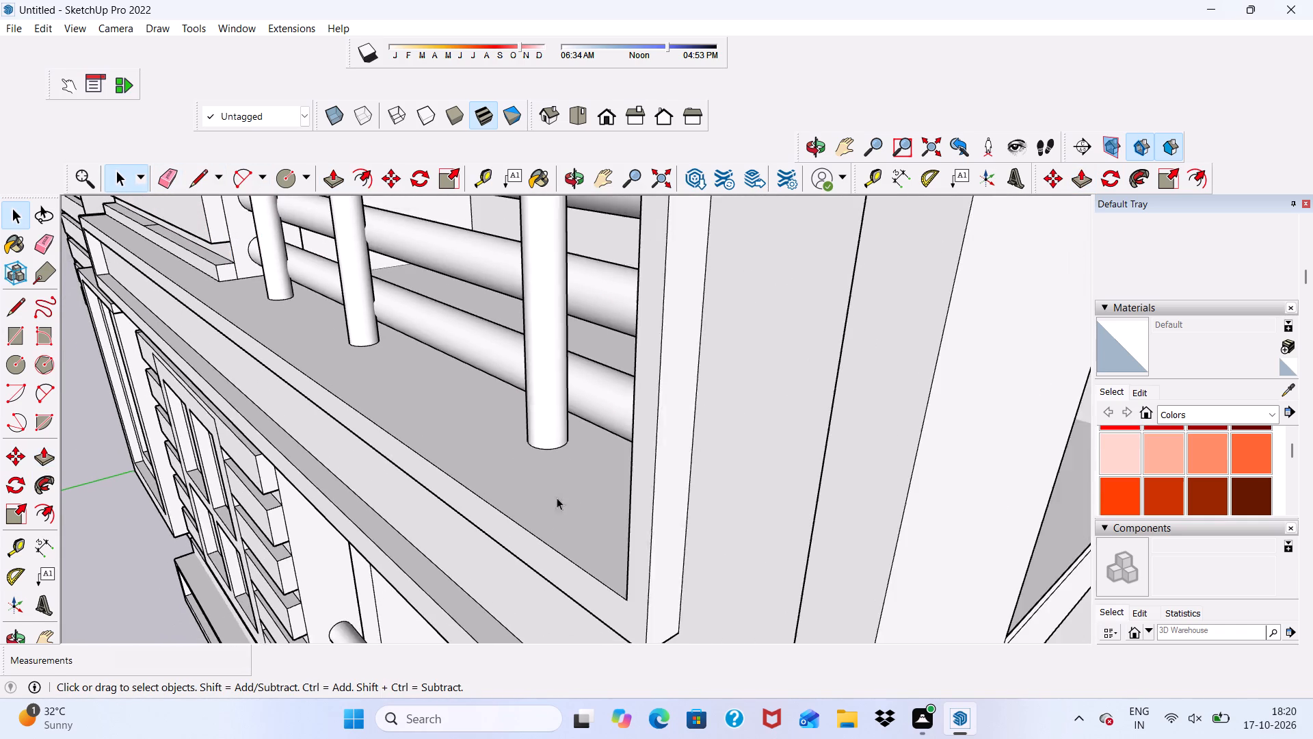
{"action": "scroll", "coordinate": [557, 497], "scroll_direction": "down", "scroll_amount": 8}
{"action": "scroll", "coordinate": [559, 487], "scroll_direction": "up", "scroll_amount": 2}
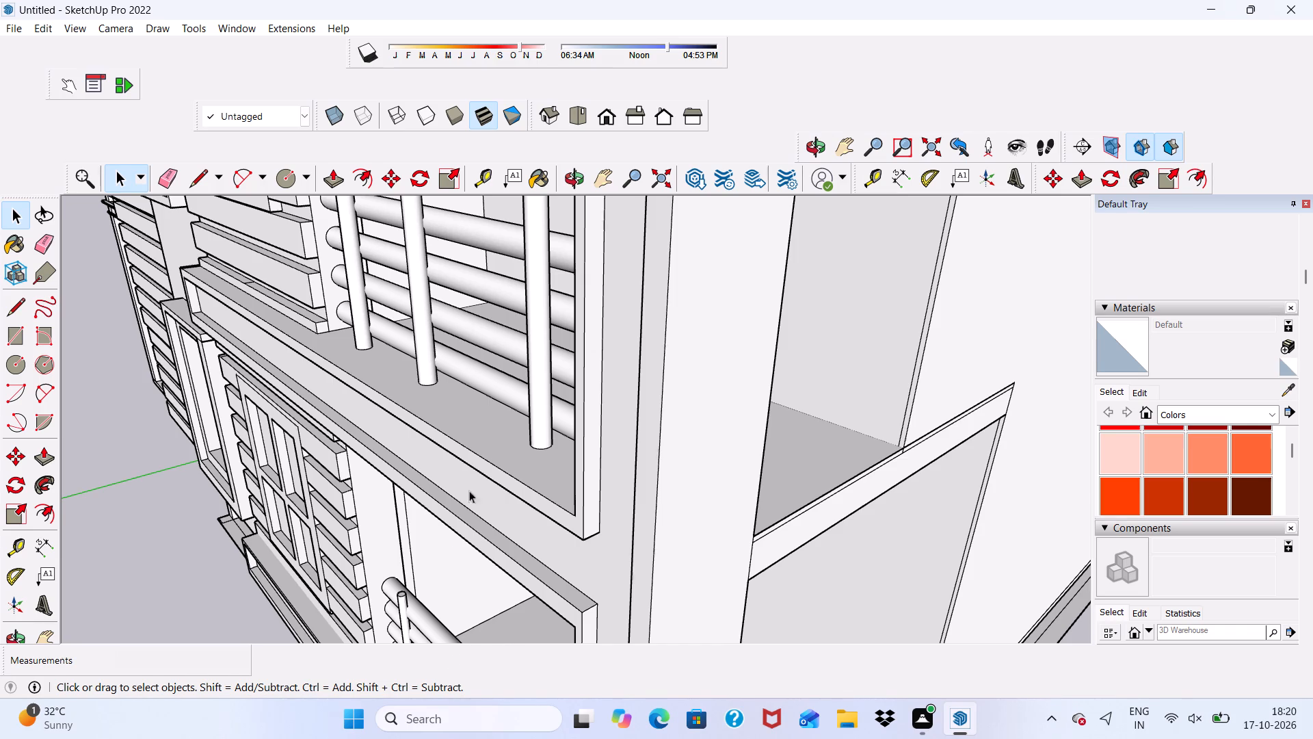
{"action": "scroll", "coordinate": [430, 172], "scroll_direction": "up", "scroll_amount": 4}
{"action": "scroll", "coordinate": [428, 174], "scroll_direction": "down", "scroll_amount": 5}
{"action": "middle_click_drag", "start_coordinate": [492, 275], "coordinate": [829, 262]}
{"action": "scroll", "coordinate": [492, 275], "scroll_direction": "down", "scroll_amount": 1}
{"action": "scroll", "coordinate": [829, 262], "scroll_direction": "up", "scroll_amount": 1}
{"action": "scroll", "coordinate": [623, 372], "scroll_direction": "down", "scroll_amount": 6}
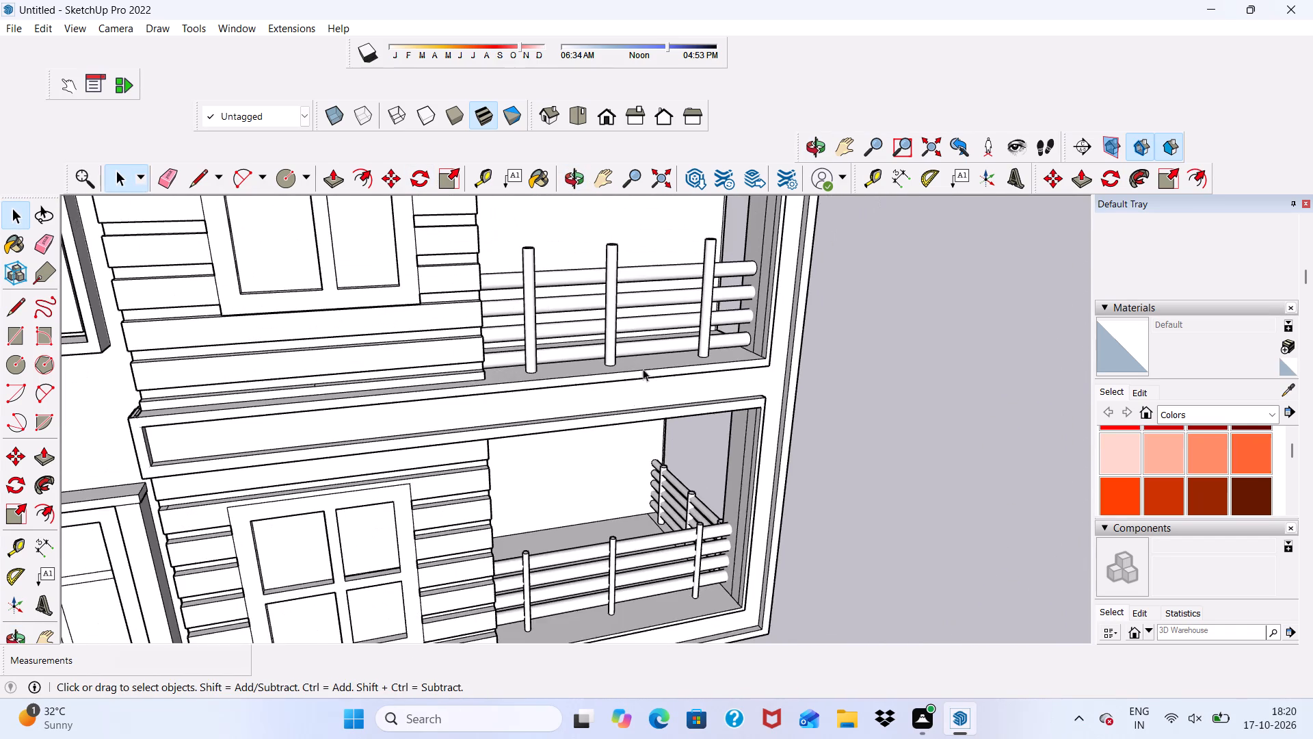
{"action": "left_click", "coordinate": [339, 172]}
{"action": "scroll", "coordinate": [871, 381], "scroll_direction": "up", "scroll_amount": 2}
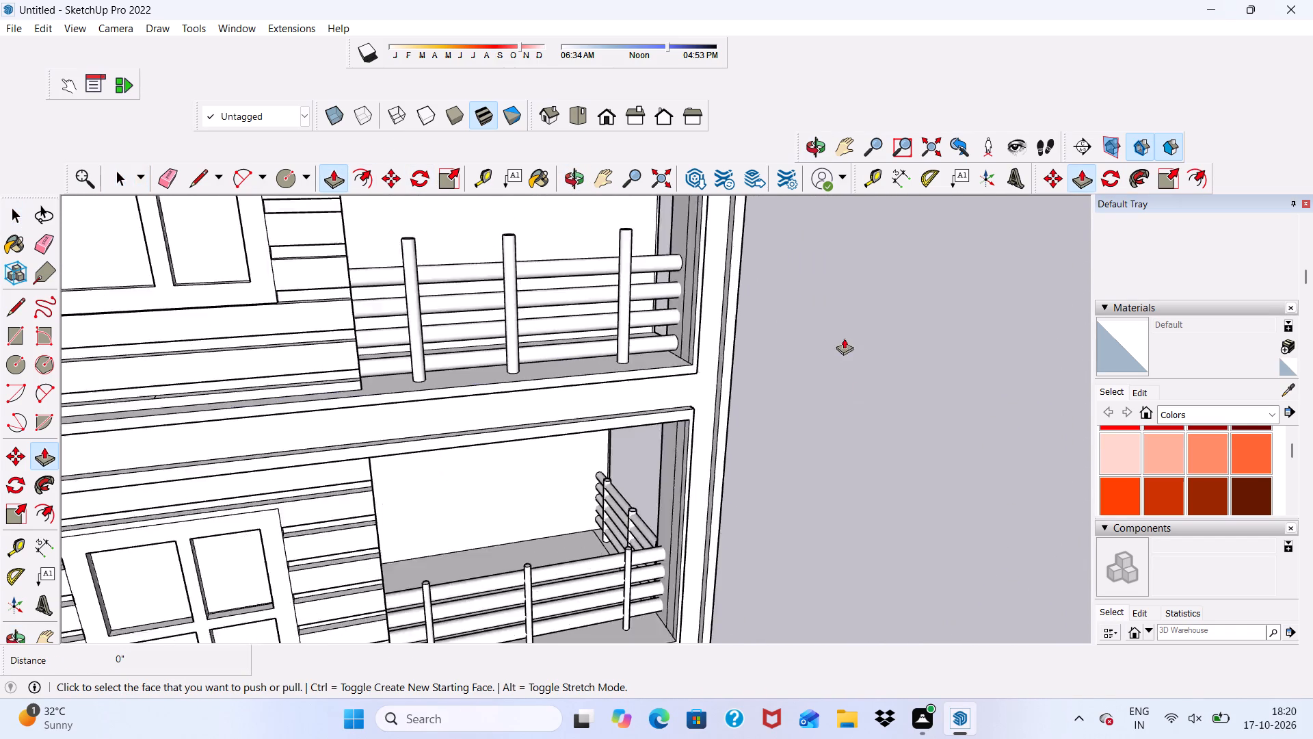
{"action": "scroll", "coordinate": [844, 338], "scroll_direction": "up", "scroll_amount": 2}
{"action": "scroll", "coordinate": [578, 239], "scroll_direction": "down", "scroll_amount": 2}
{"action": "middle_click_drag", "start_coordinate": [578, 242], "coordinate": [533, 338]}
{"action": "scroll", "coordinate": [537, 240], "scroll_direction": "up", "scroll_amount": 4}
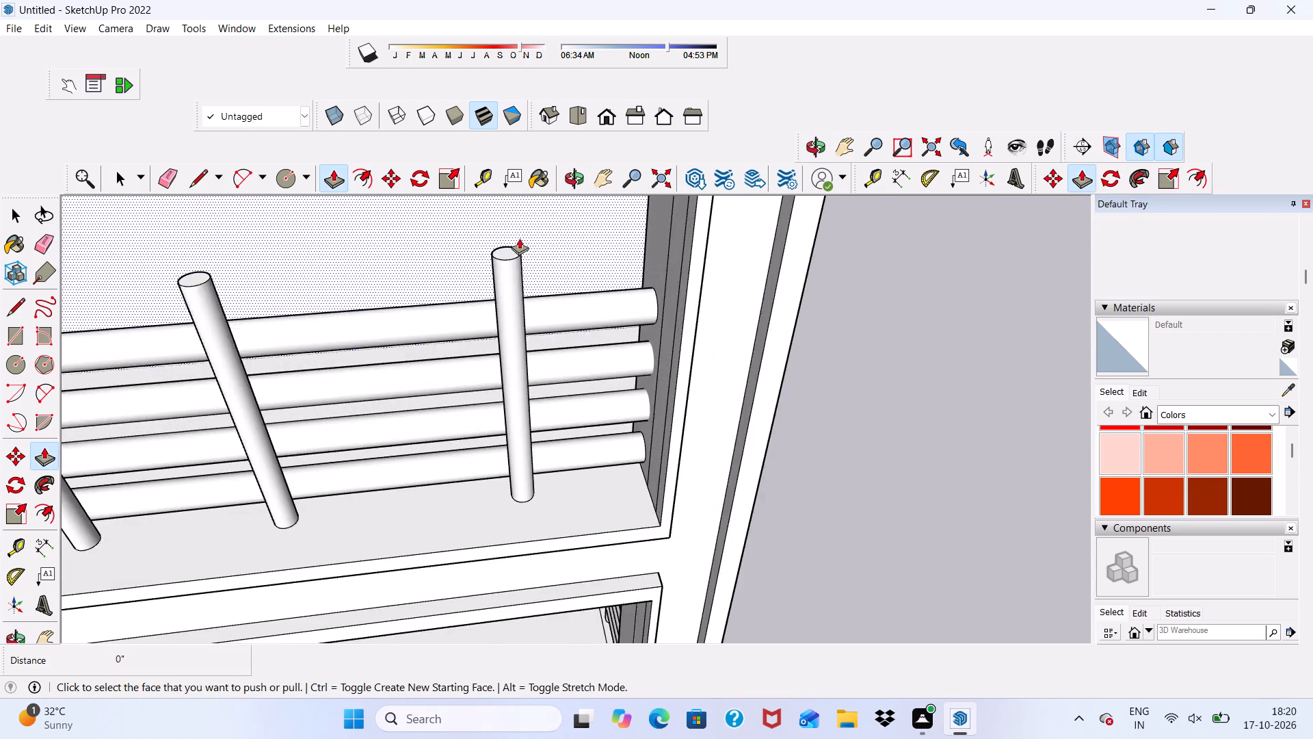
{"action": "scroll", "coordinate": [493, 246], "scroll_direction": "up", "scroll_amount": 3}
{"action": "left_click_drag", "start_coordinate": [518, 259], "coordinate": [518, 300]}
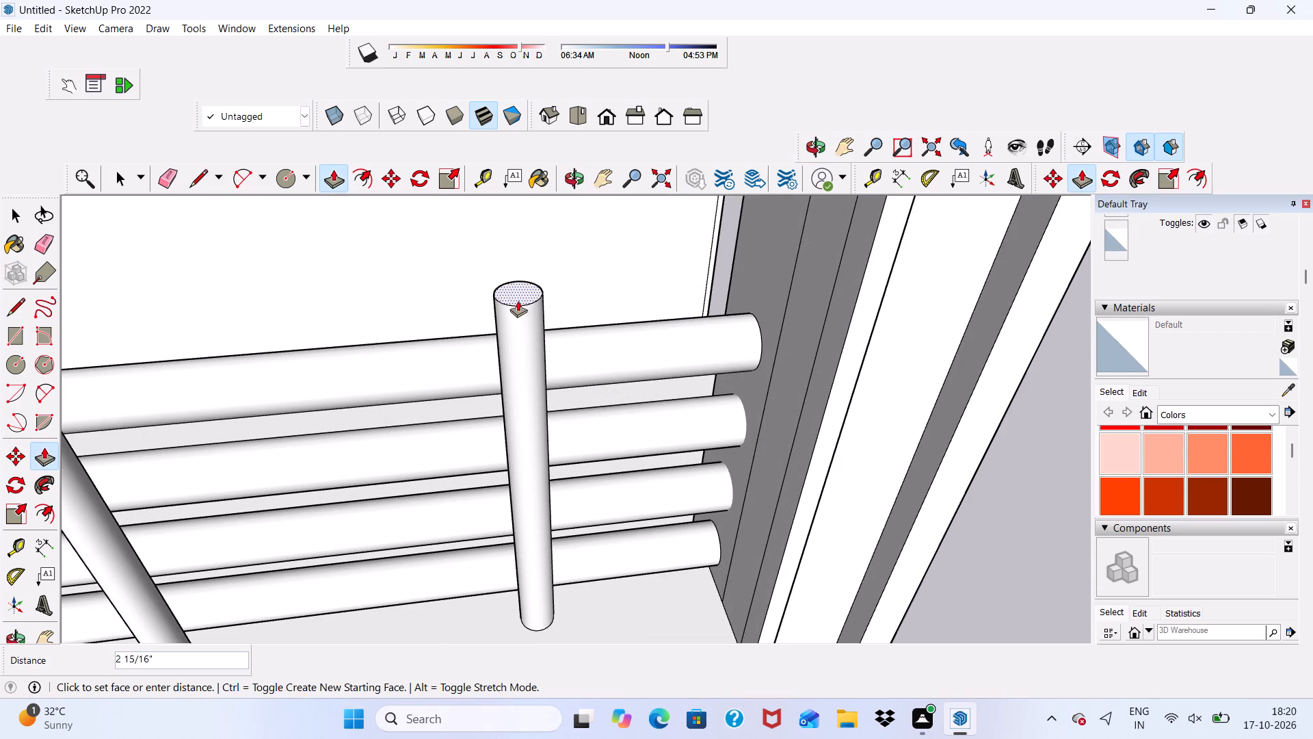
{"action": "left_click_drag", "start_coordinate": [518, 300], "coordinate": [518, 310]}
Push the top of the upper front balcony's middle post down about 2 1/16".
{"action": "scroll", "coordinate": [544, 292], "scroll_direction": "down", "scroll_amount": 5}
{"action": "scroll", "coordinate": [270, 317], "scroll_direction": "up", "scroll_amount": 2}
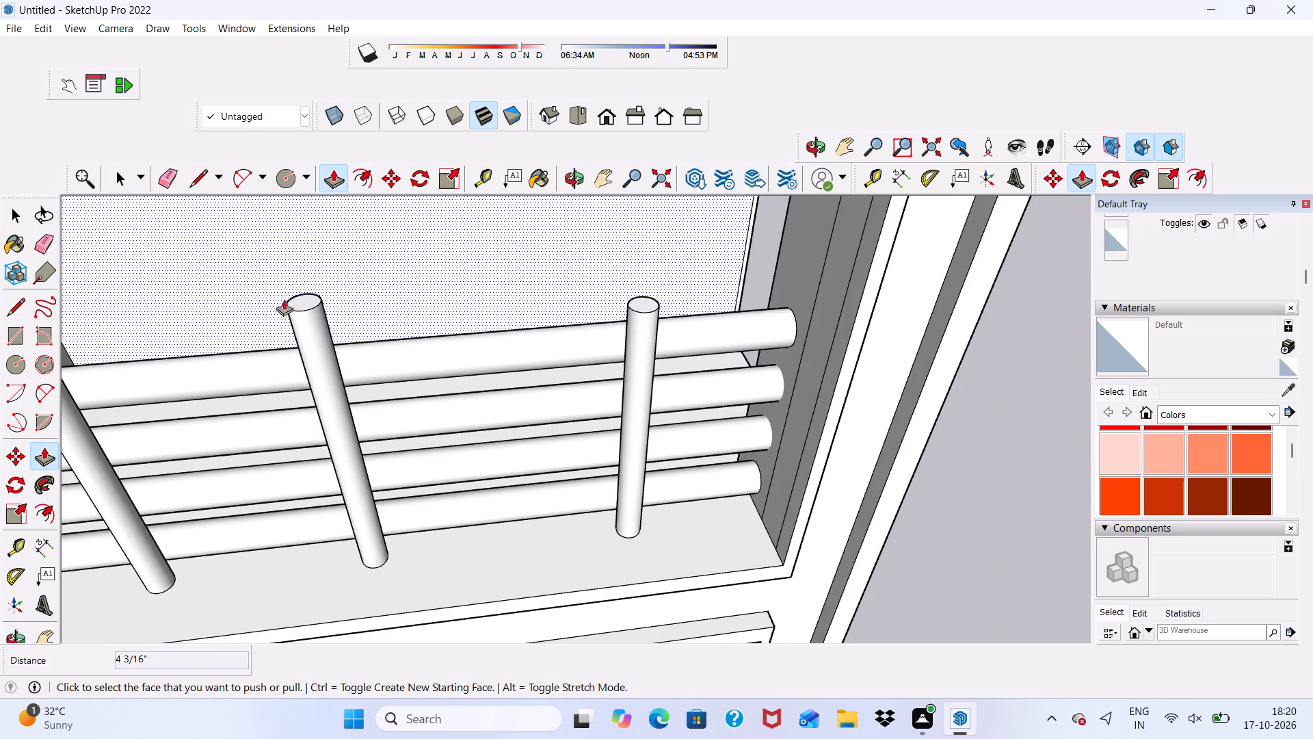
{"action": "scroll", "coordinate": [328, 289], "scroll_direction": "up", "scroll_amount": 3}
{"action": "left_click_drag", "start_coordinate": [283, 320], "coordinate": [285, 346]}
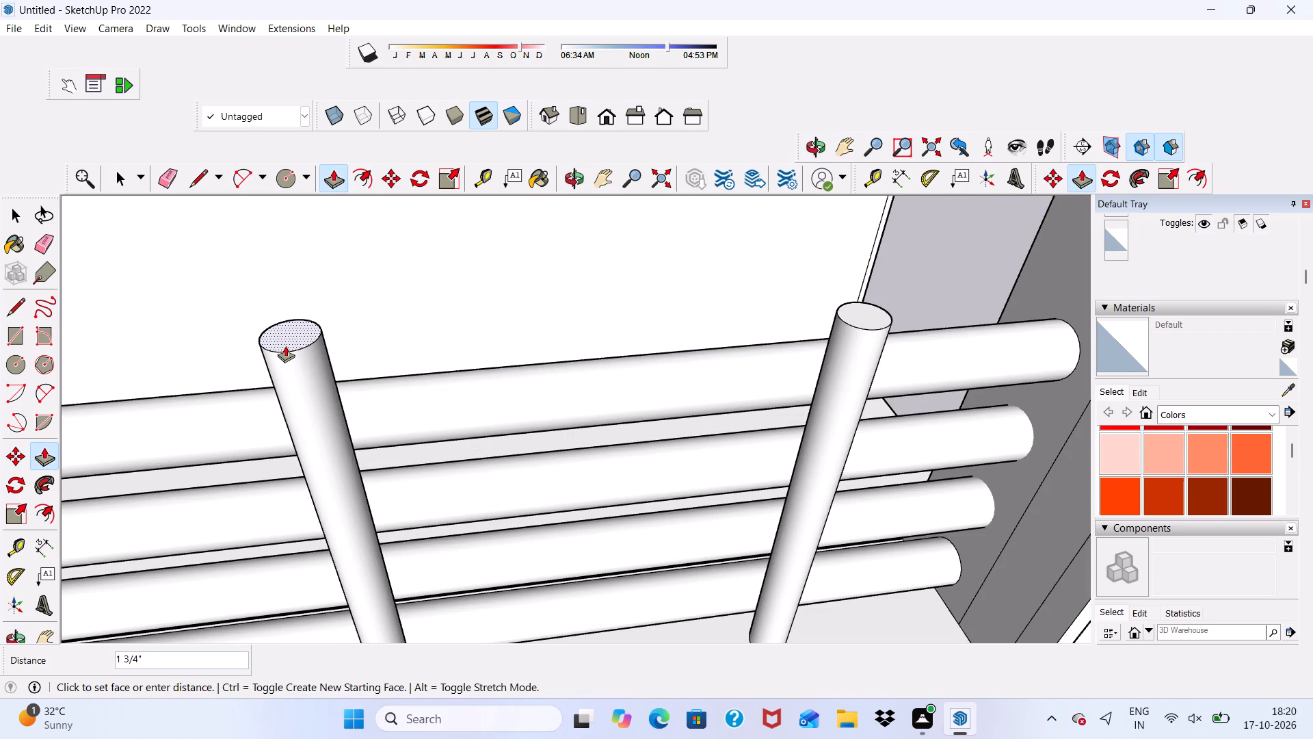
{"action": "left_click_drag", "start_coordinate": [285, 346], "coordinate": [289, 350]}
Push the top of the upper front balcony's post nearest the house siding down about 4 3/16".
{"action": "scroll", "coordinate": [293, 344], "scroll_direction": "down", "scroll_amount": 5}
{"action": "middle_click_drag", "start_coordinate": [311, 347], "coordinate": [324, 254]}
{"action": "scroll", "coordinate": [350, 238], "scroll_direction": "down", "scroll_amount": 7}
{"action": "scroll", "coordinate": [243, 273], "scroll_direction": "up", "scroll_amount": 4}
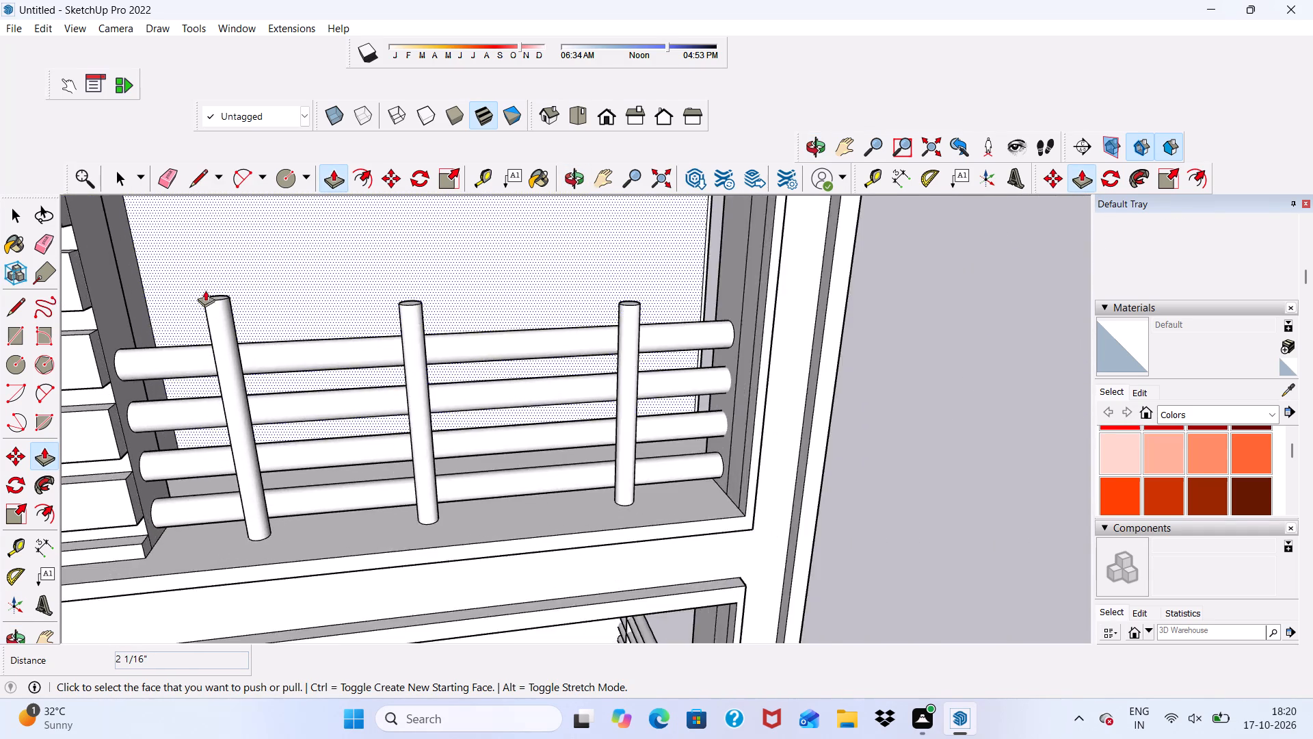
{"action": "scroll", "coordinate": [205, 290], "scroll_direction": "up", "scroll_amount": 6}
{"action": "left_click_drag", "start_coordinate": [231, 304], "coordinate": [230, 361]}
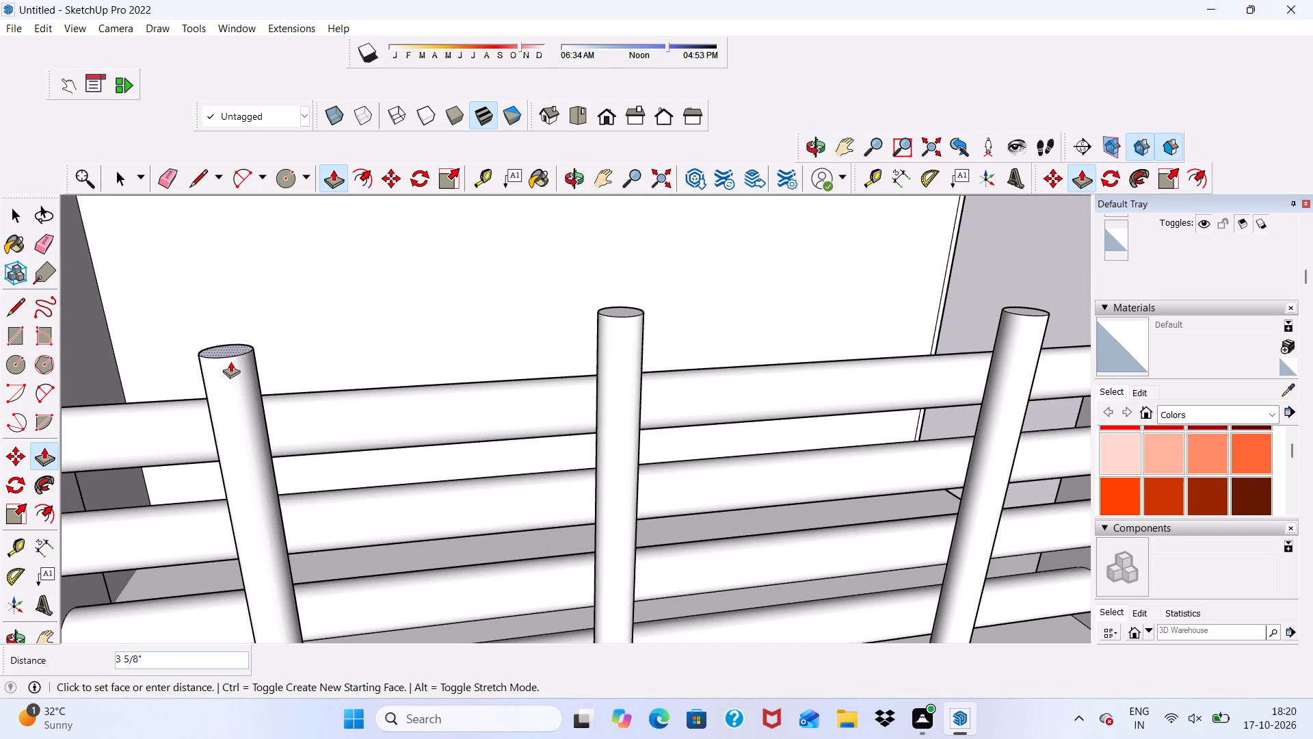
{"action": "left_click_drag", "start_coordinate": [230, 361], "coordinate": [231, 362]}
Push the middle post's top down a little further to match its neighbouring posts.
{"action": "scroll", "coordinate": [233, 352], "scroll_direction": "down", "scroll_amount": 6}
{"action": "middle_click_drag", "start_coordinate": [387, 387], "coordinate": [309, 296]}
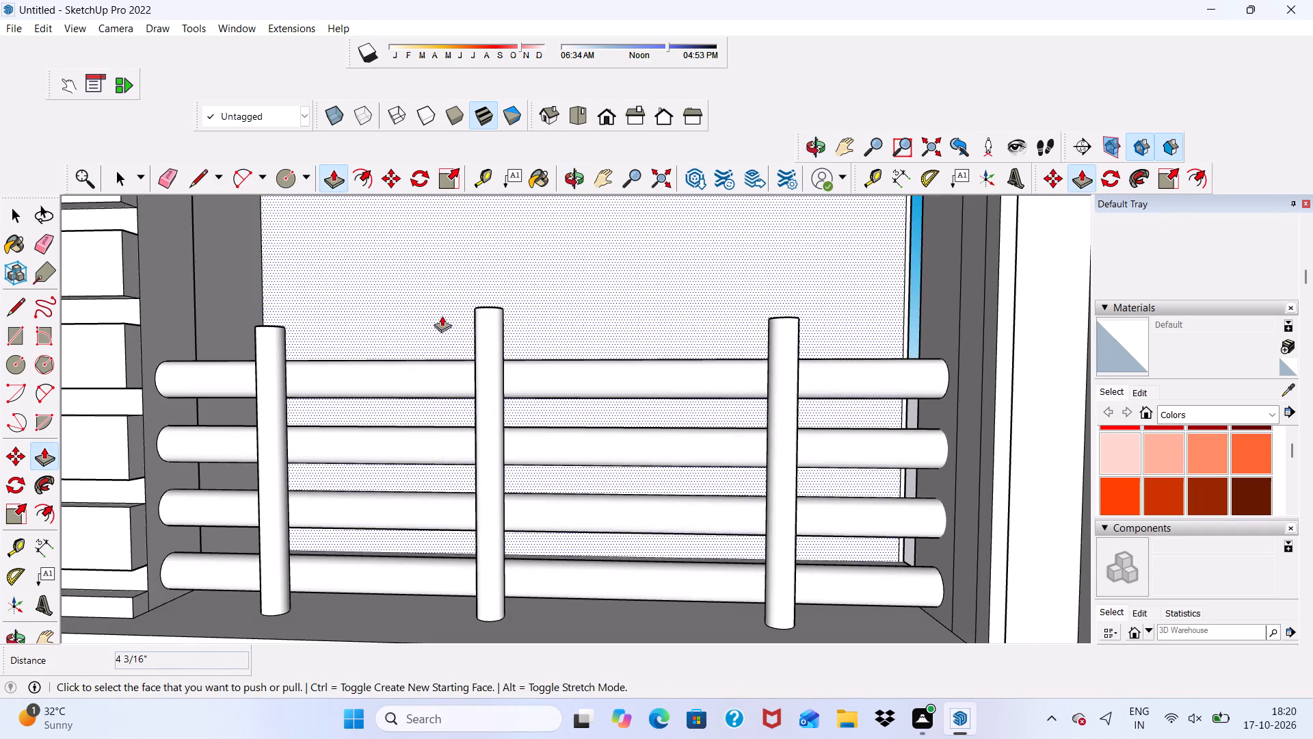
{"action": "scroll", "coordinate": [520, 309], "scroll_direction": "up", "scroll_amount": 1}
{"action": "middle_click_drag", "start_coordinate": [520, 309], "coordinate": [513, 406]}
{"action": "scroll", "coordinate": [479, 345], "scroll_direction": "up", "scroll_amount": 4}
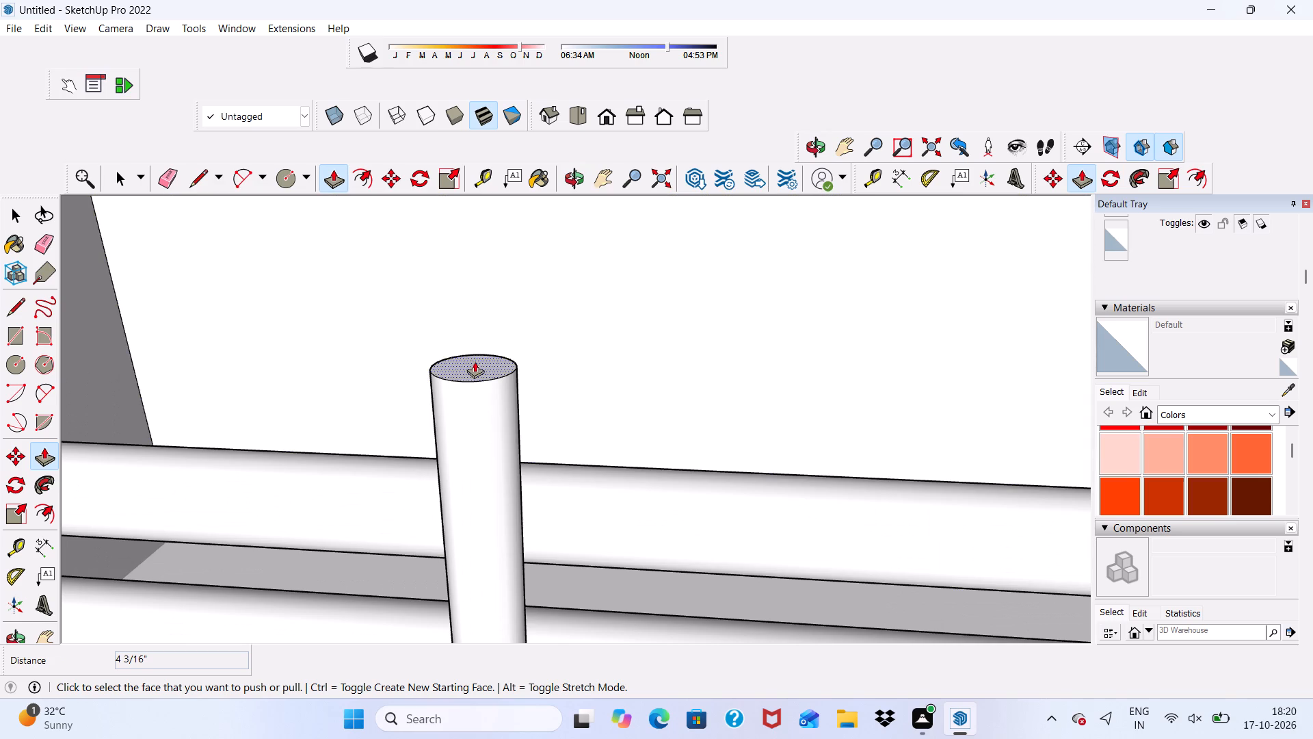
{"action": "left_click_drag", "start_coordinate": [475, 361], "coordinate": [475, 386]}
Erase the extra border edges on the frame's inner face behind the upper front balcony's railing.
{"action": "scroll", "coordinate": [464, 384], "scroll_direction": "down", "scroll_amount": 5}
{"action": "scroll", "coordinate": [669, 338], "scroll_direction": "up", "scroll_amount": 2}
{"action": "scroll", "coordinate": [663, 355], "scroll_direction": "down", "scroll_amount": 8}
{"action": "middle_click_drag", "start_coordinate": [706, 452], "coordinate": [592, 409]}
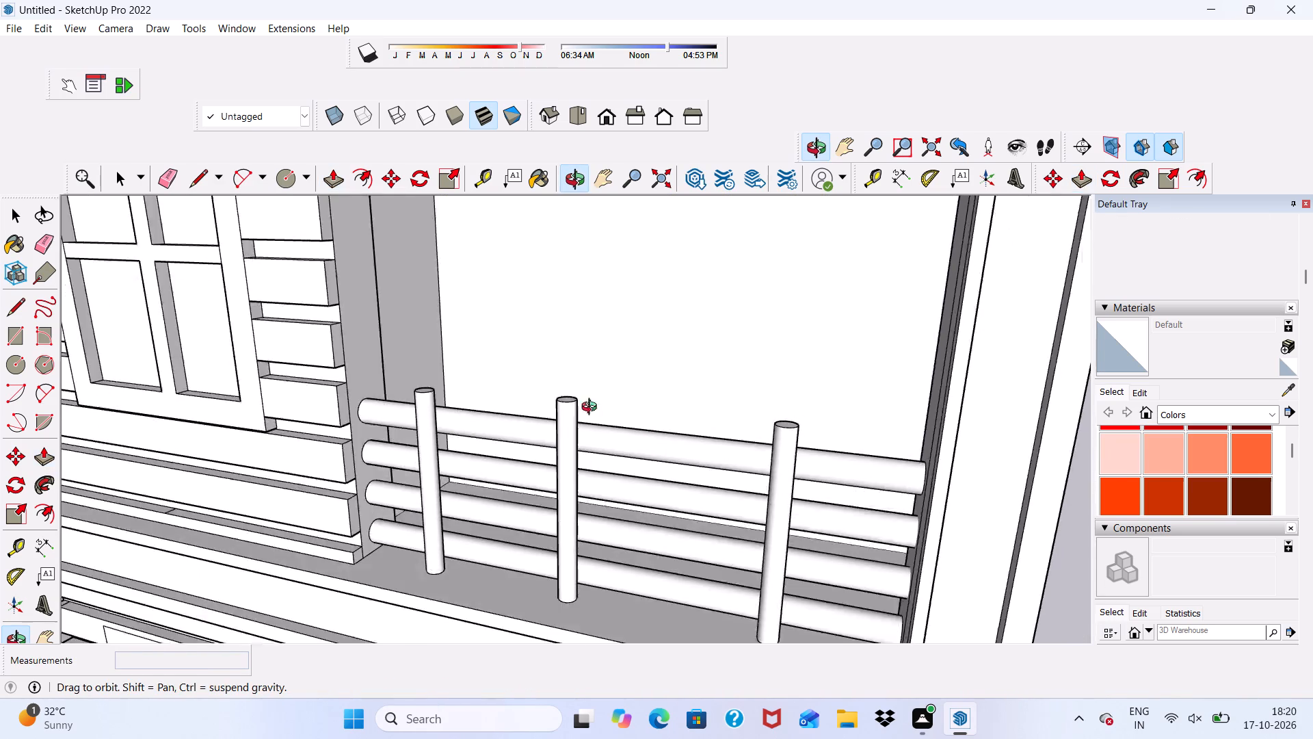
{"action": "middle_click_drag", "start_coordinate": [592, 409], "coordinate": [483, 337]}
{"action": "scroll", "coordinate": [451, 333], "scroll_direction": "down", "scroll_amount": 12}
{"action": "scroll", "coordinate": [570, 460], "scroll_direction": "up", "scroll_amount": 1}
{"action": "middle_click_drag", "start_coordinate": [570, 460], "coordinate": [393, 539]}
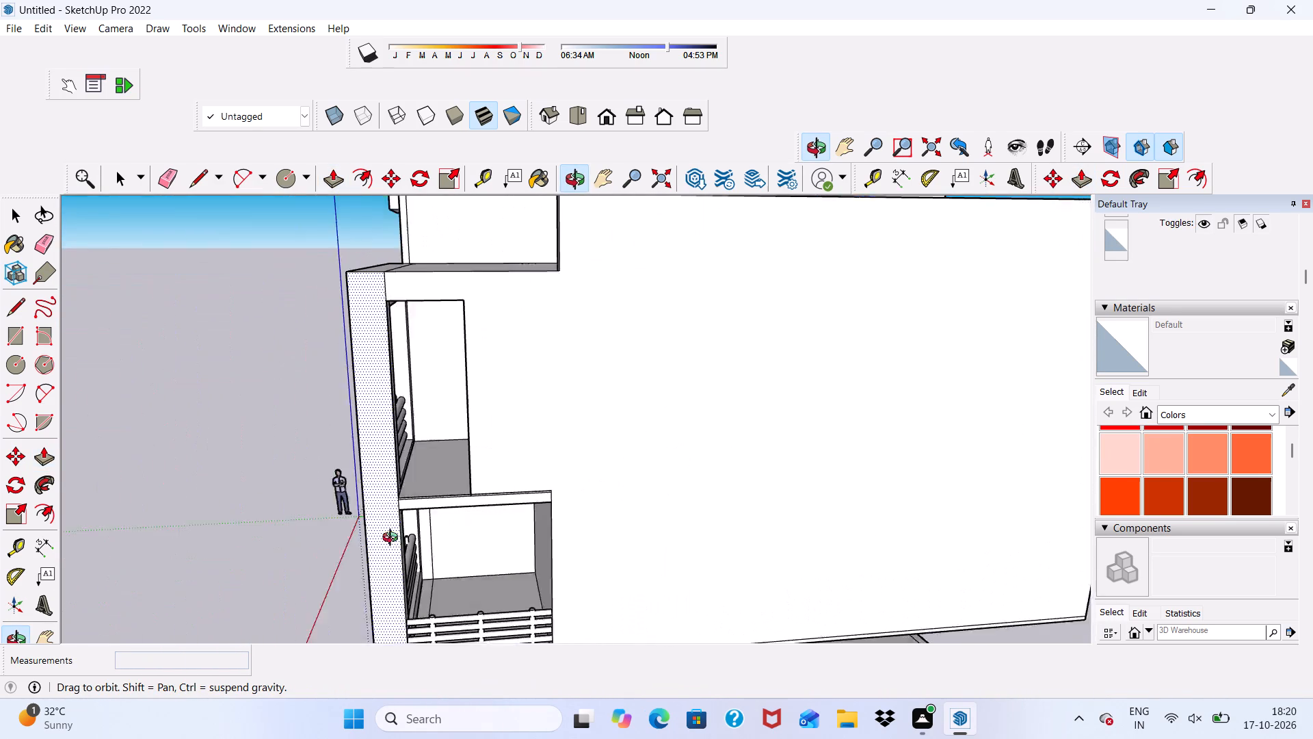
{"action": "middle_click_drag", "start_coordinate": [393, 539], "coordinate": [361, 549]}
{"action": "key", "text": "space"}
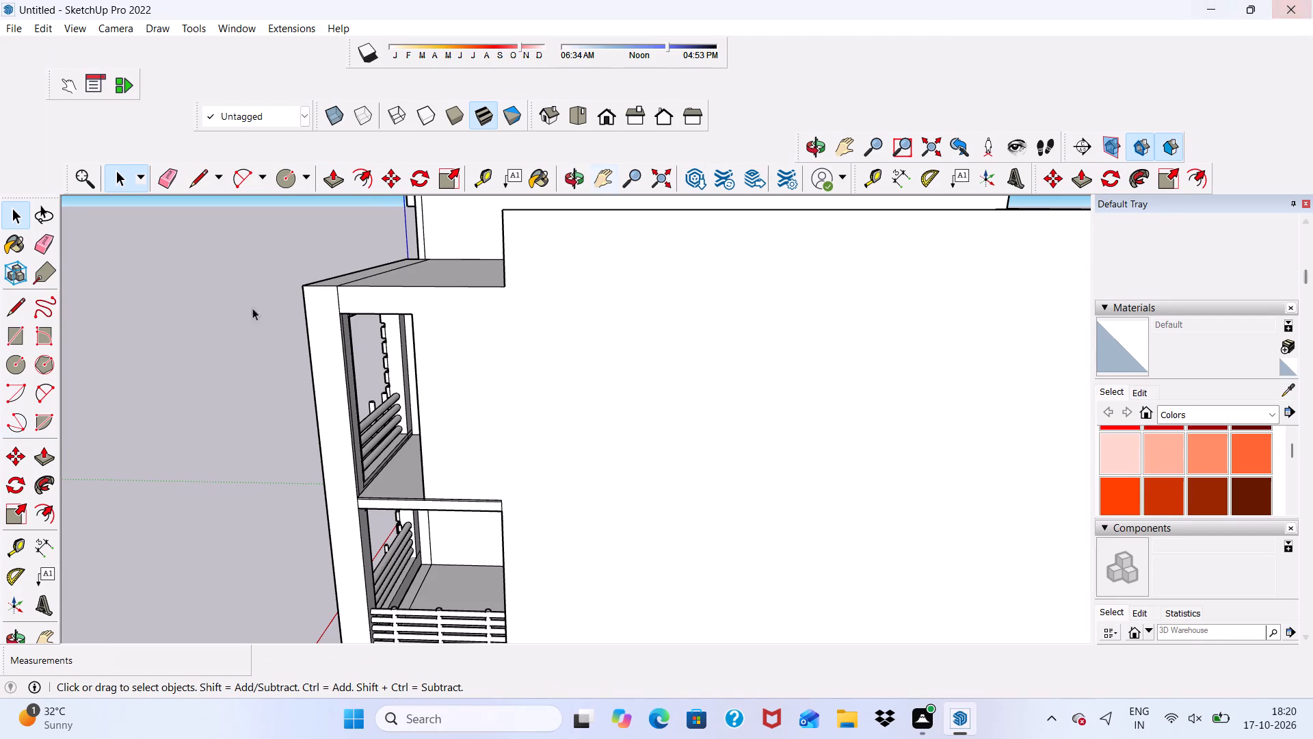
{"action": "left_click", "coordinate": [281, 174]}
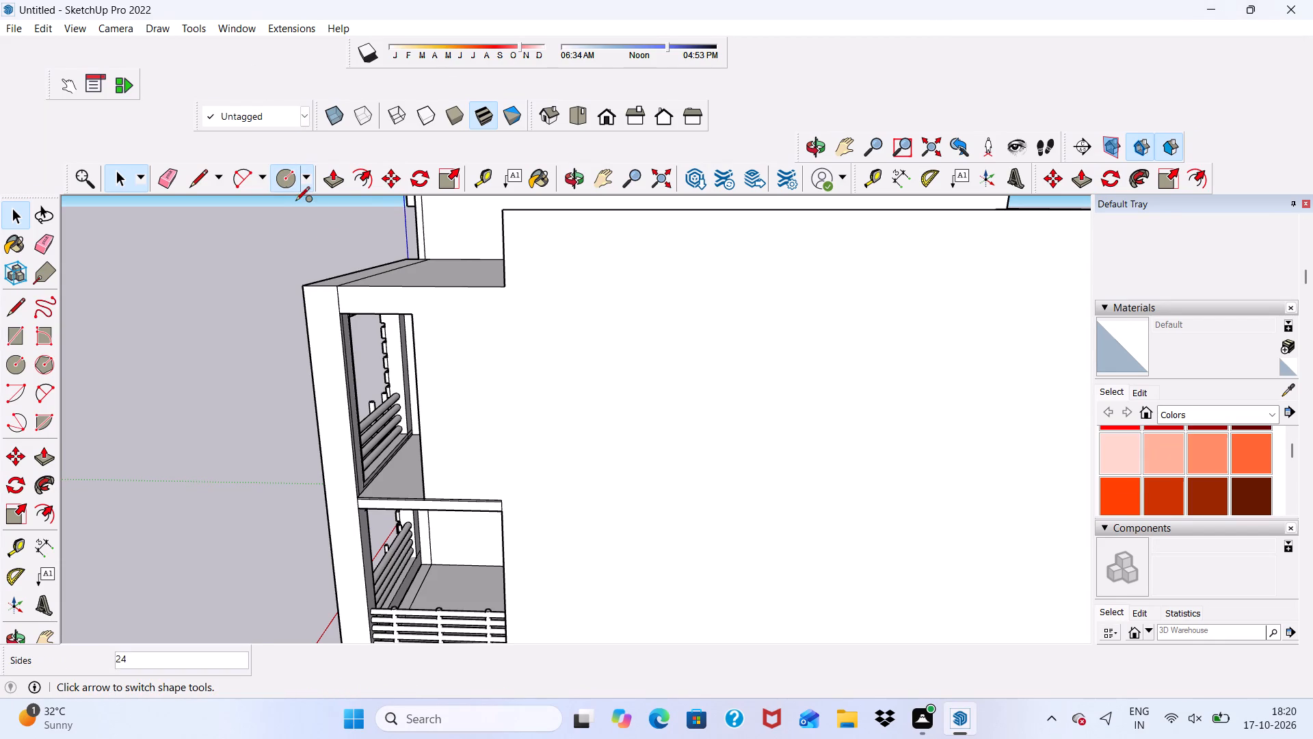
{"action": "scroll", "coordinate": [356, 347], "scroll_direction": "up", "scroll_amount": 2}
{"action": "scroll", "coordinate": [354, 471], "scroll_direction": "up", "scroll_amount": 10}
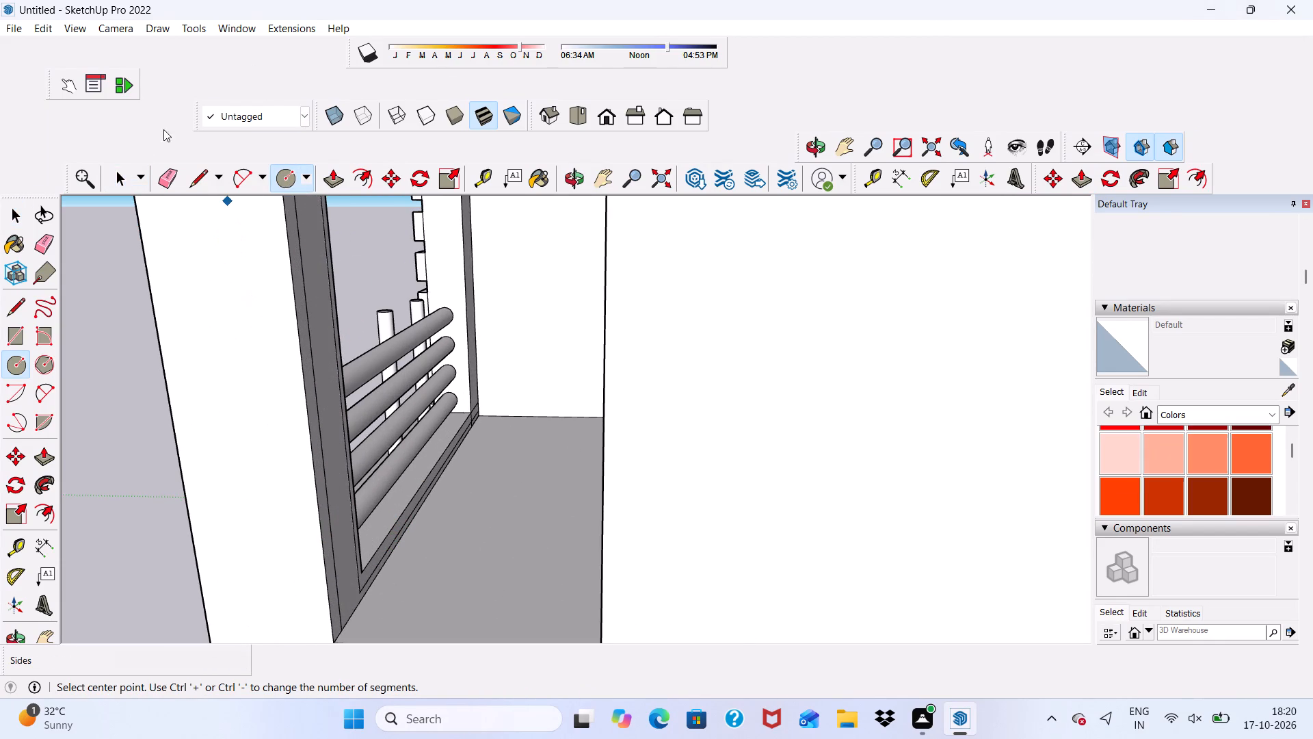
{"action": "left_click", "coordinate": [174, 176]}
{"action": "scroll", "coordinate": [265, 366], "scroll_direction": "up", "scroll_amount": 1}
{"action": "scroll", "coordinate": [298, 392], "scroll_direction": "down", "scroll_amount": 4}
{"action": "scroll", "coordinate": [300, 487], "scroll_direction": "up", "scroll_amount": 4}
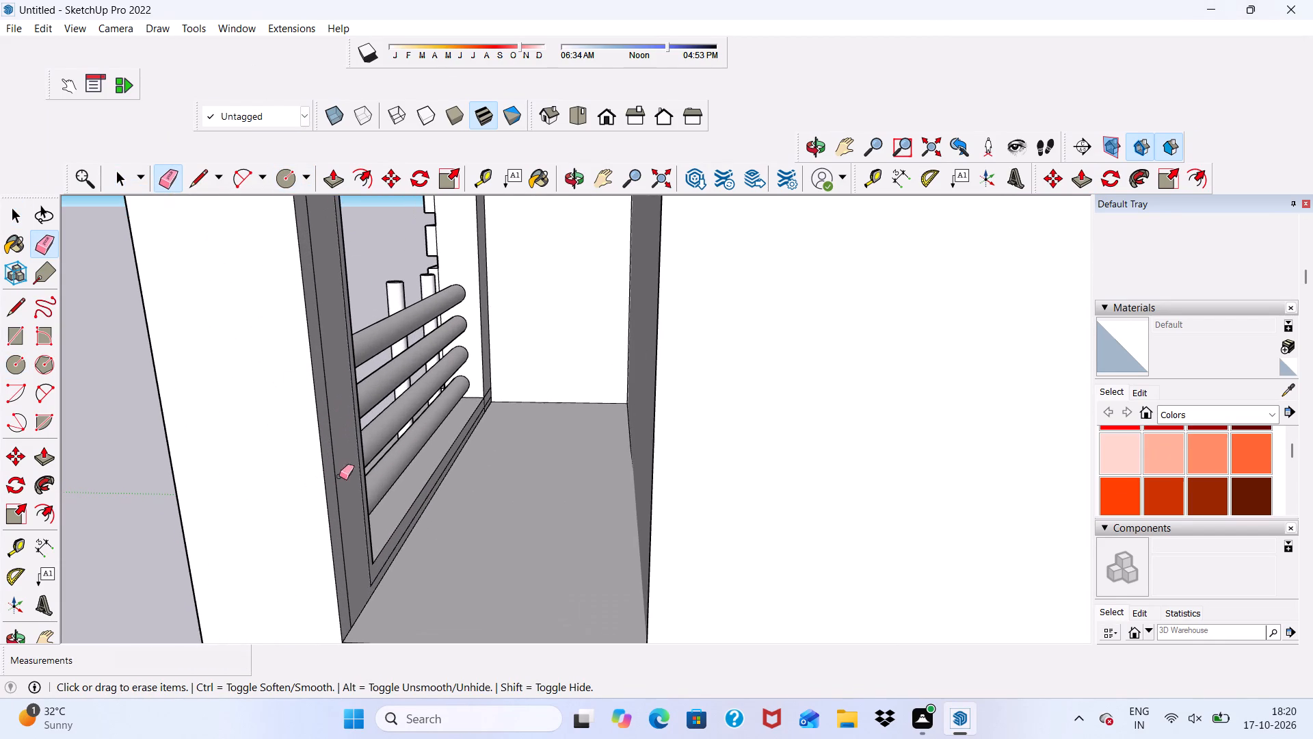
{"action": "left_click", "coordinate": [336, 502]}
{"action": "left_click_drag", "start_coordinate": [339, 545], "coordinate": [340, 548]}
{"action": "left_click_drag", "start_coordinate": [340, 548], "coordinate": [345, 558]}
{"action": "scroll", "coordinate": [359, 560], "scroll_direction": "up", "scroll_amount": 8}
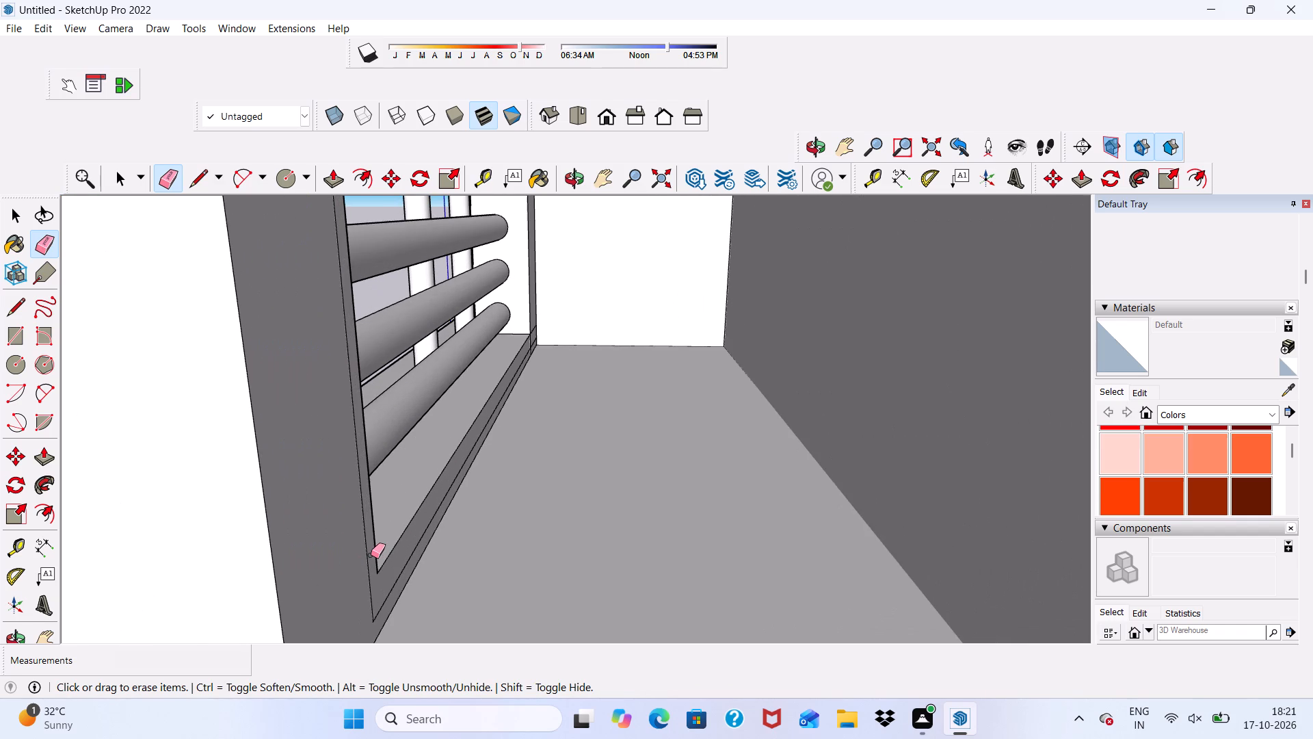
{"action": "left_click", "coordinate": [371, 555]}
{"action": "left_click", "coordinate": [383, 600]}
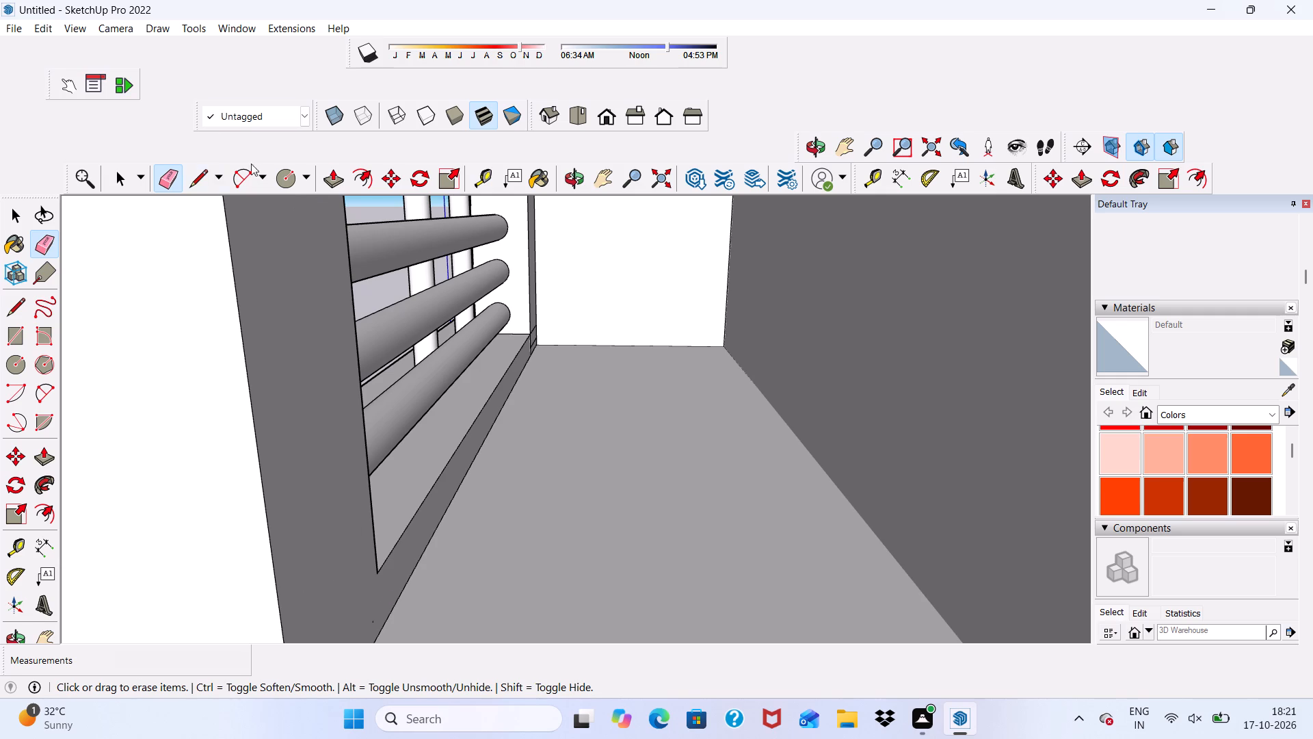
Draw a circle of about 1 13/16" radius on the frame's inner face, low beside the upper front balcony opening.
{"action": "left_click", "coordinate": [282, 179]}
{"action": "scroll", "coordinate": [275, 276], "scroll_direction": "down", "scroll_amount": 5}
{"action": "middle_click_drag", "start_coordinate": [304, 523], "coordinate": [186, 513]}
{"action": "scroll", "coordinate": [186, 513], "scroll_direction": "down", "scroll_amount": 1}
{"action": "scroll", "coordinate": [327, 515], "scroll_direction": "up", "scroll_amount": 5}
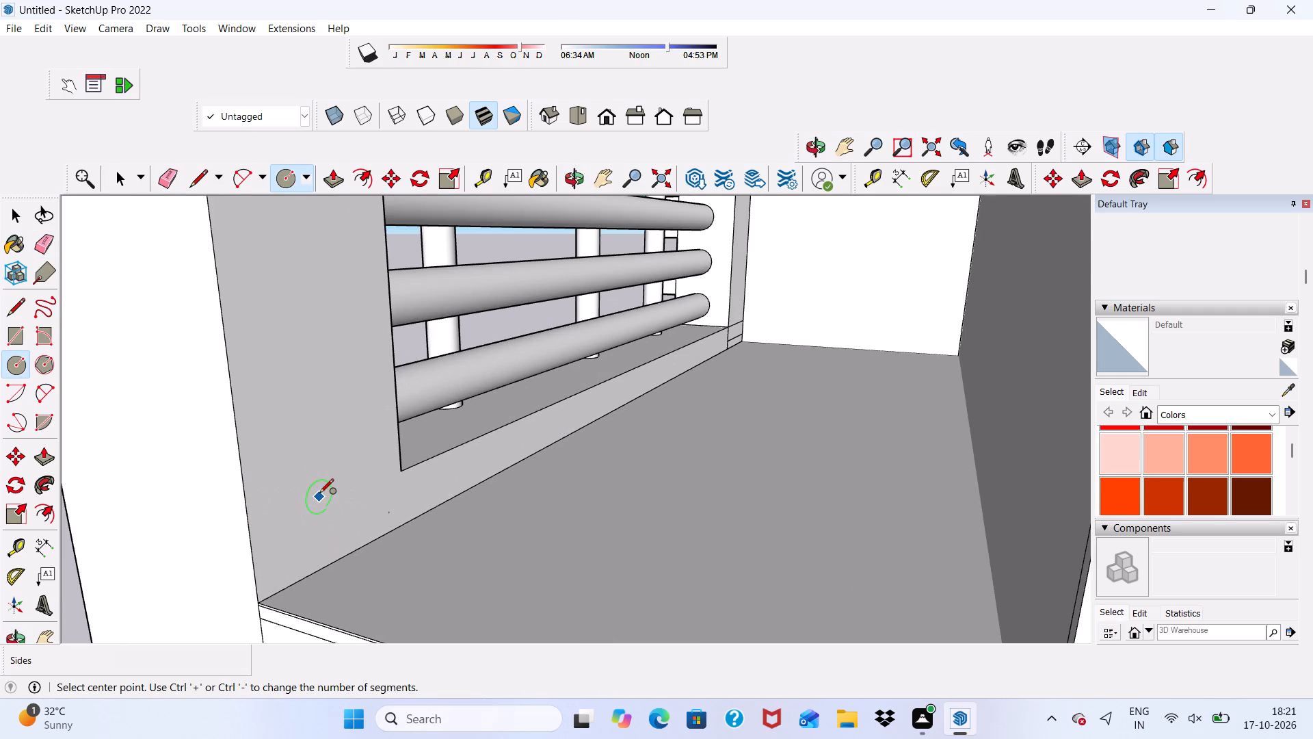
{"action": "left_click", "coordinate": [319, 492]}
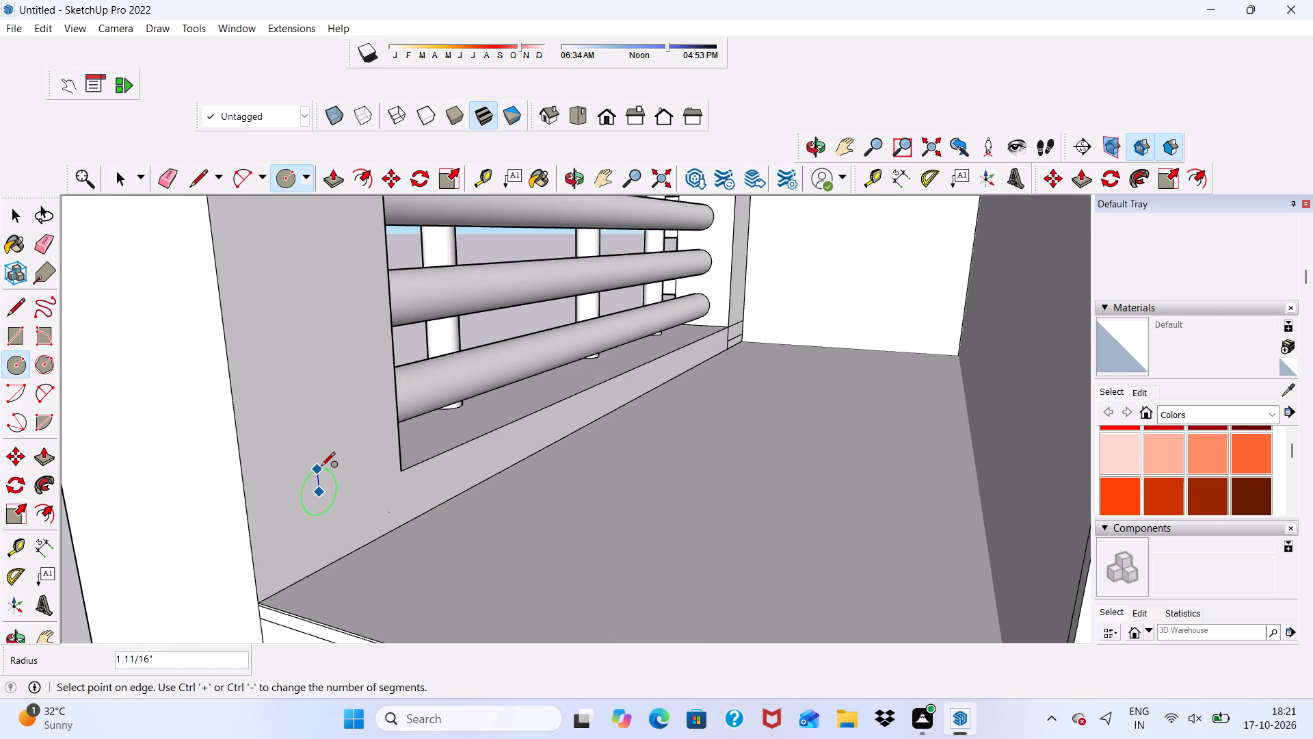
{"action": "left_click", "coordinate": [321, 467]}
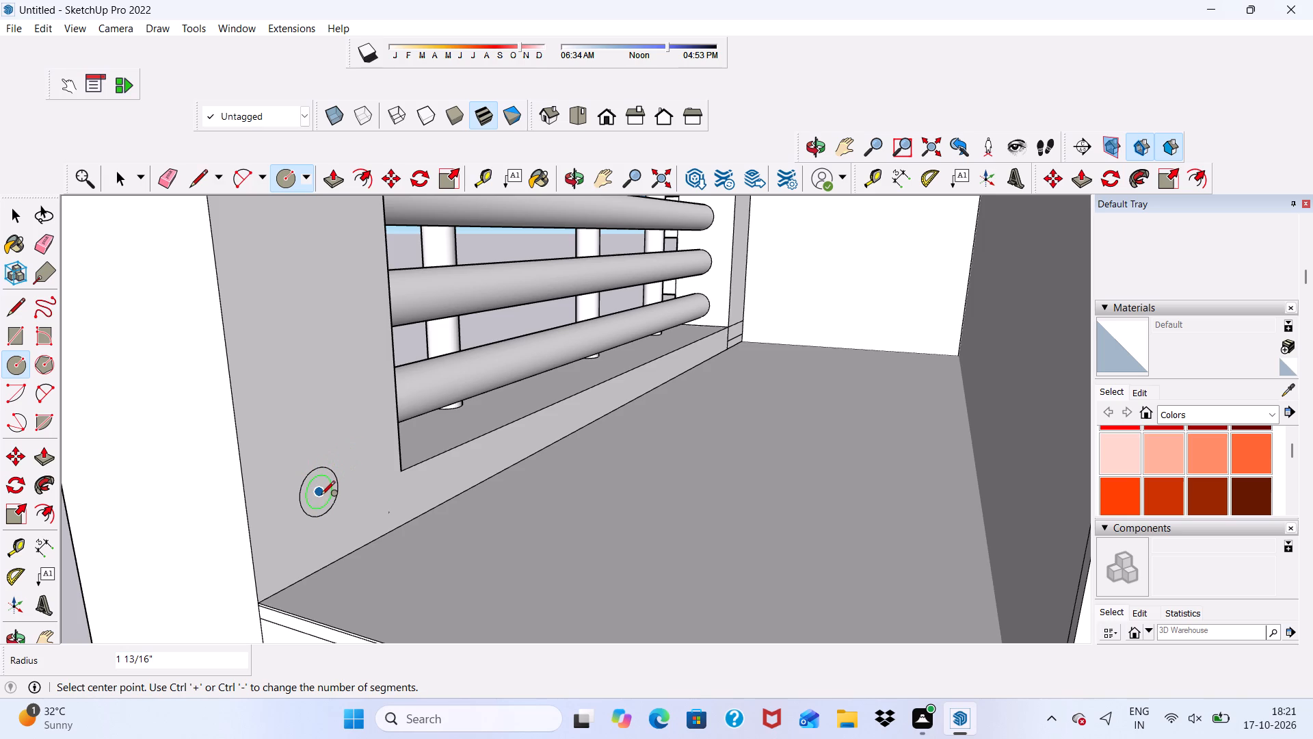
Copy the circle with its face about 6 3/8" upward on the frame's inner face.
{"action": "key", "text": "space"}
{"action": "double_click", "coordinate": [321, 496]}
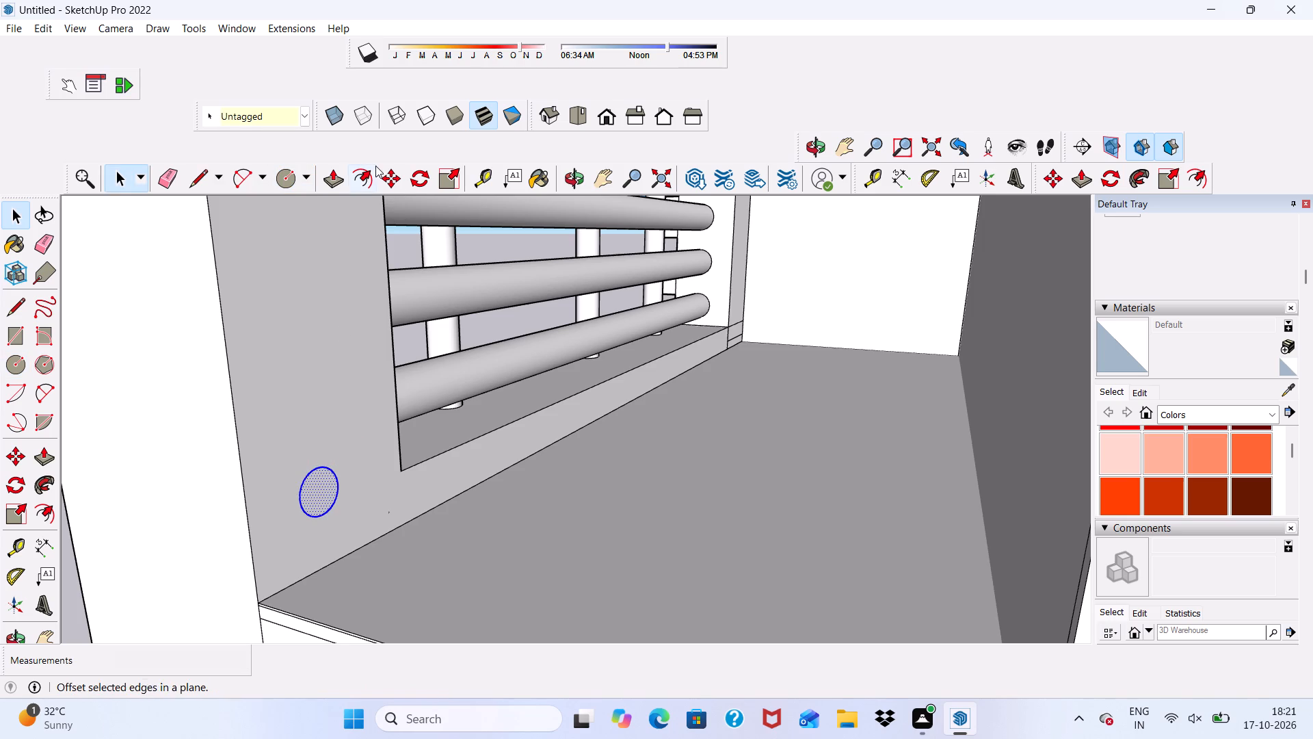
{"action": "left_click", "coordinate": [395, 174]}
{"action": "left_click", "coordinate": [310, 503]}
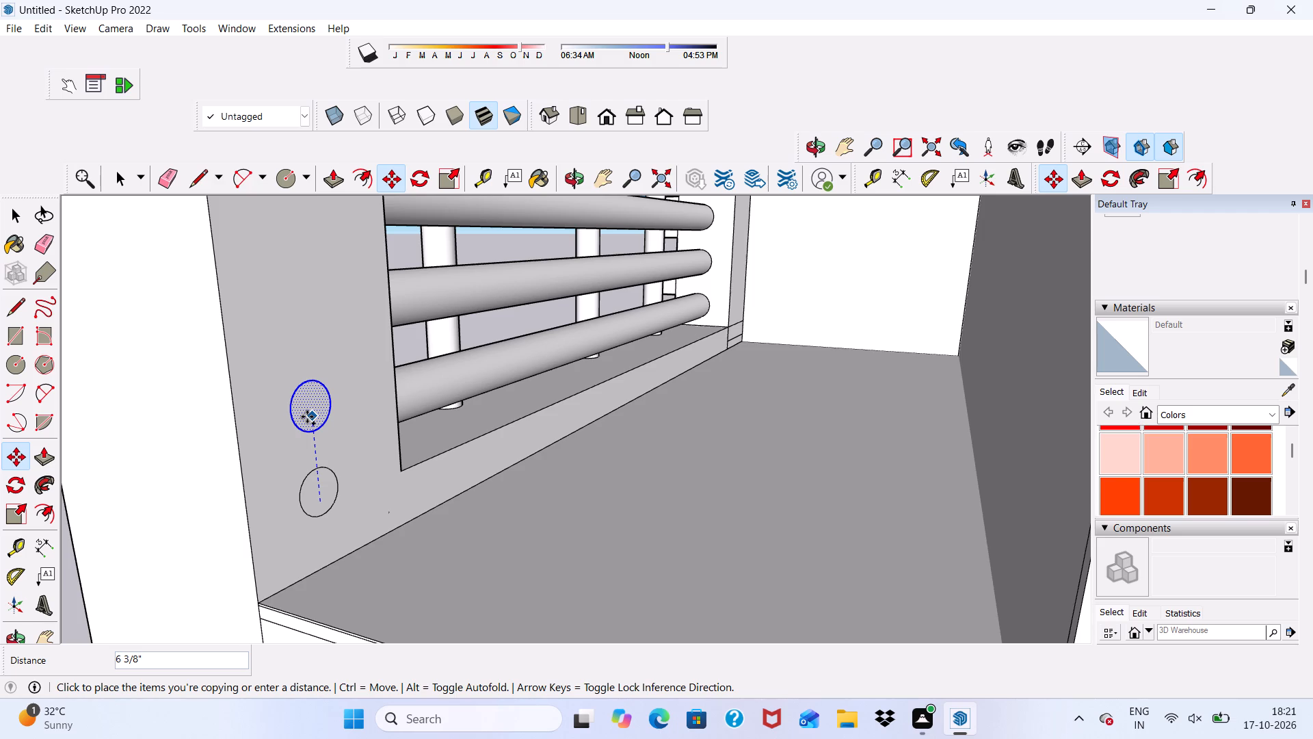
{"action": "left_click", "coordinate": [307, 417]}
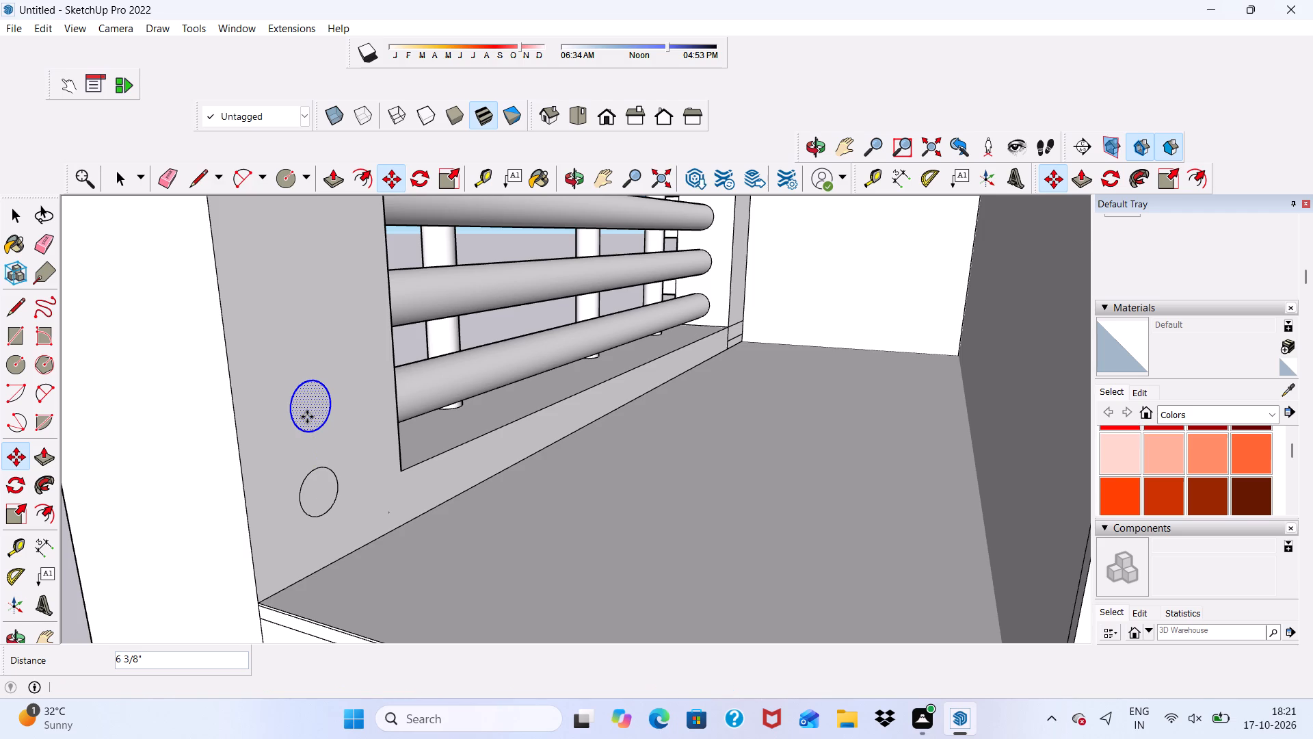
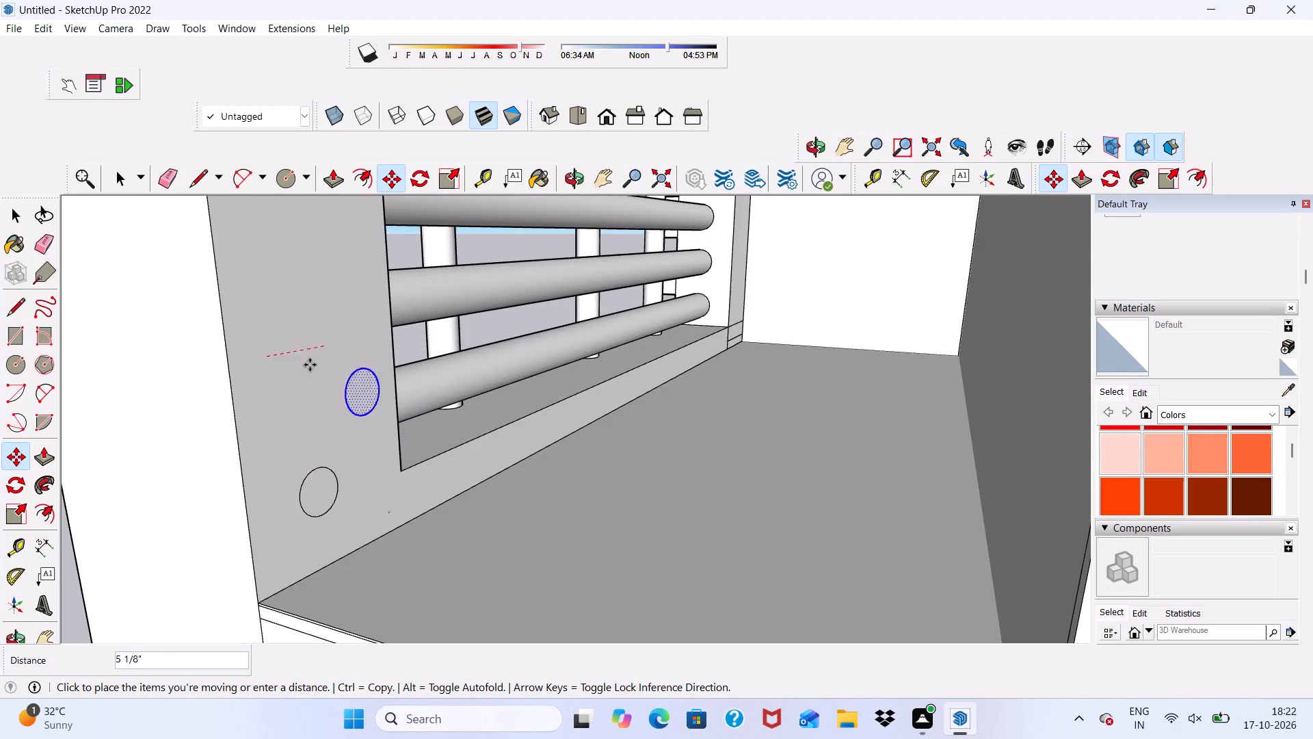
Copy the upper circle with its face 7" upward on the frame's inner face, arrayed as two copies with *2.
{"action": "key", "text": "space"}
{"action": "scroll", "coordinate": [285, 379], "scroll_direction": "down", "scroll_amount": 5}
{"action": "scroll", "coordinate": [282, 383], "scroll_direction": "up", "scroll_amount": 6}
{"action": "scroll", "coordinate": [291, 352], "scroll_direction": "down", "scroll_amount": 11}
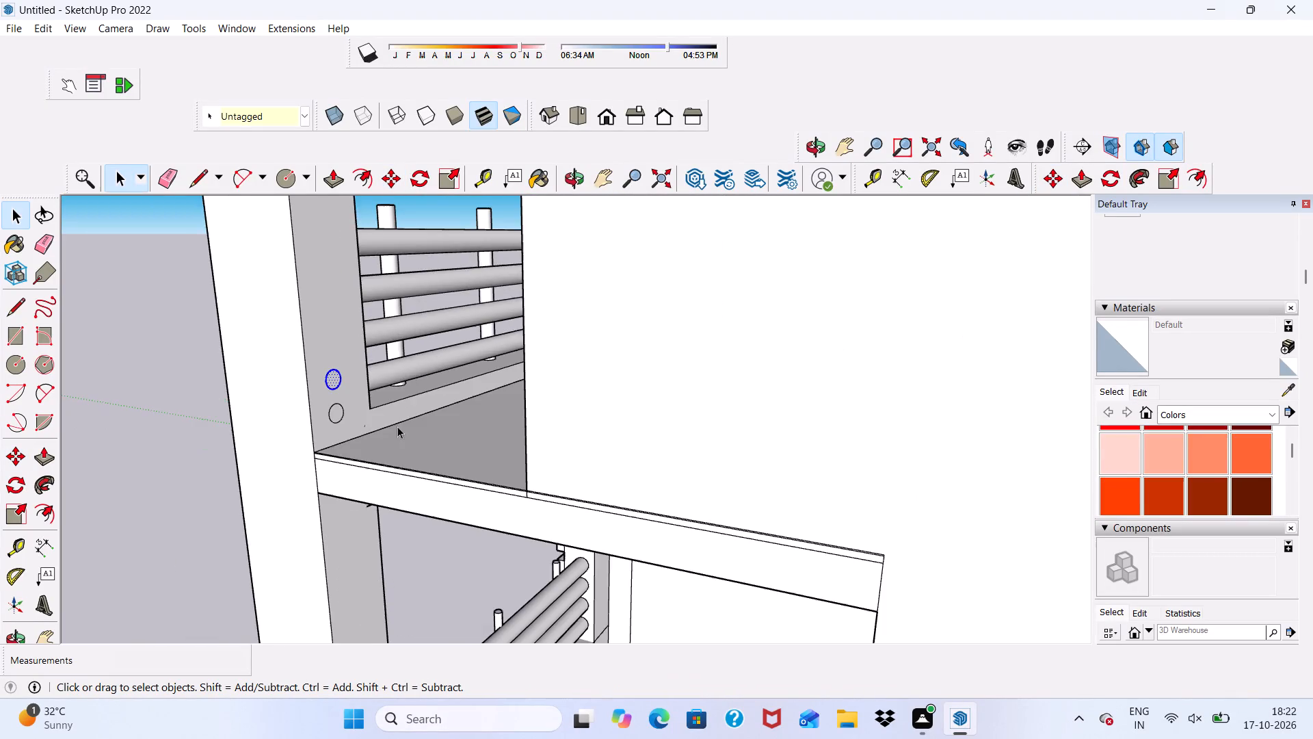
{"action": "middle_click_drag", "start_coordinate": [404, 438], "coordinate": [315, 490]}
{"action": "scroll", "coordinate": [285, 425], "scroll_direction": "up", "scroll_amount": 2}
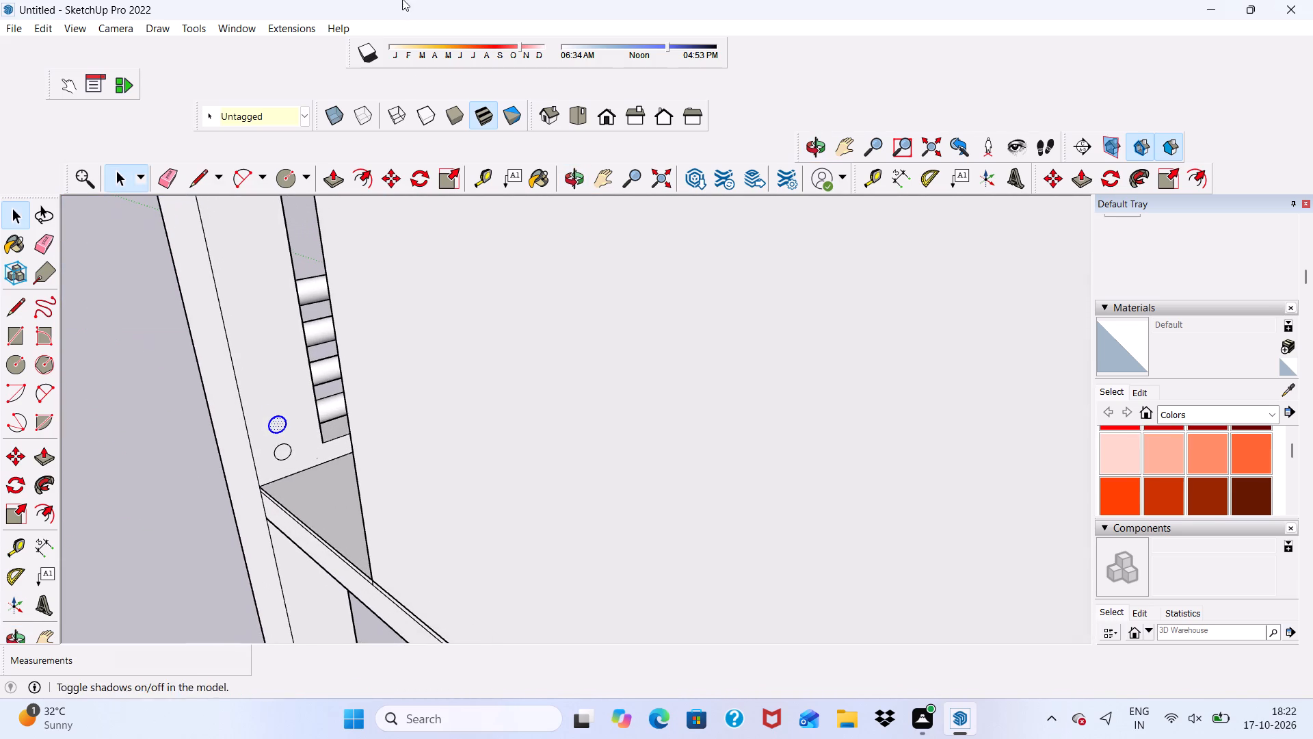
{"action": "left_click", "coordinate": [391, 170]}
{"action": "scroll", "coordinate": [323, 431], "scroll_direction": "up", "scroll_amount": 3}
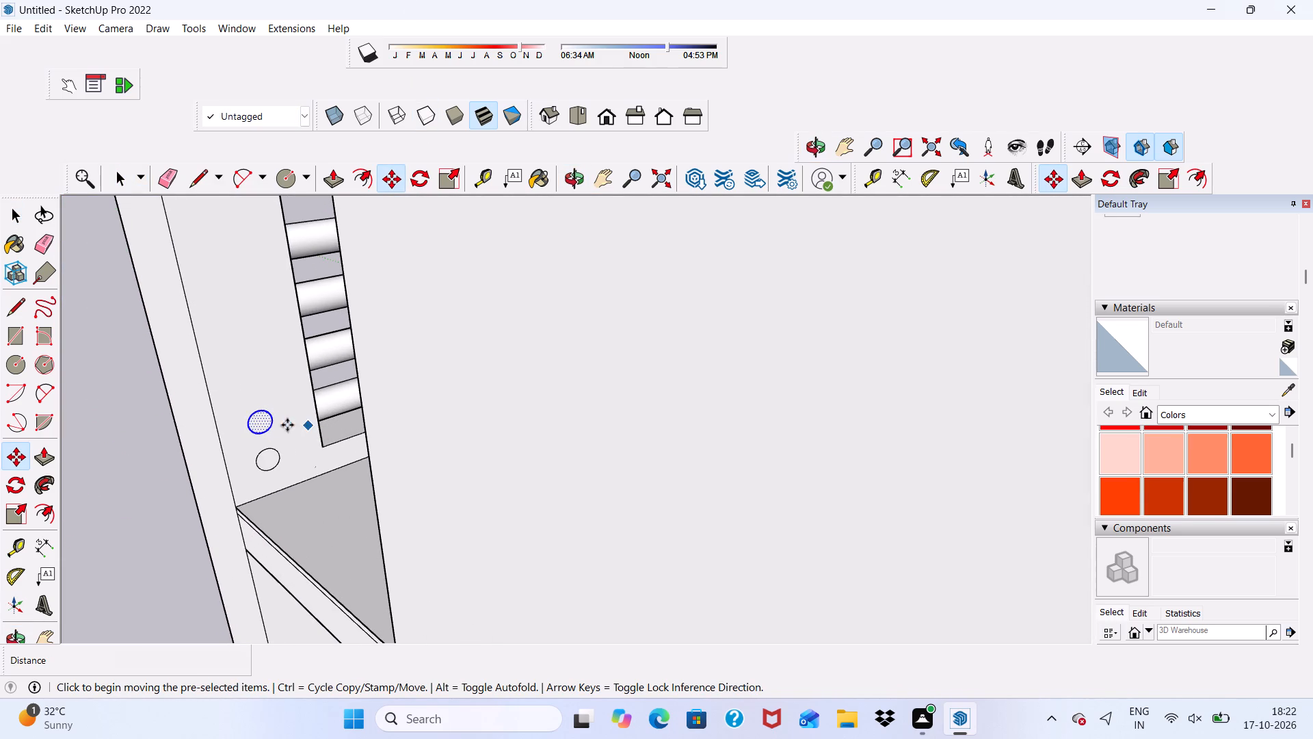
{"action": "left_click", "coordinate": [258, 419]}
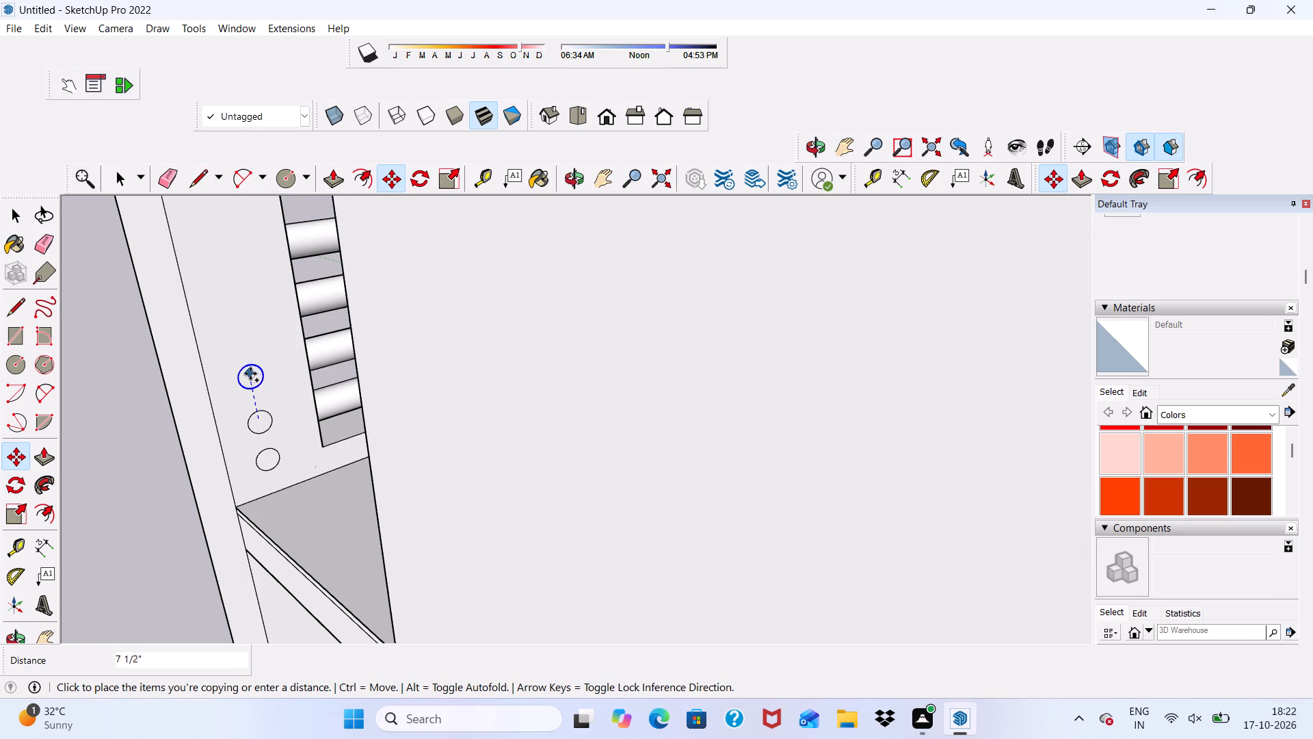
{"action": "left_click", "coordinate": [250, 375]}
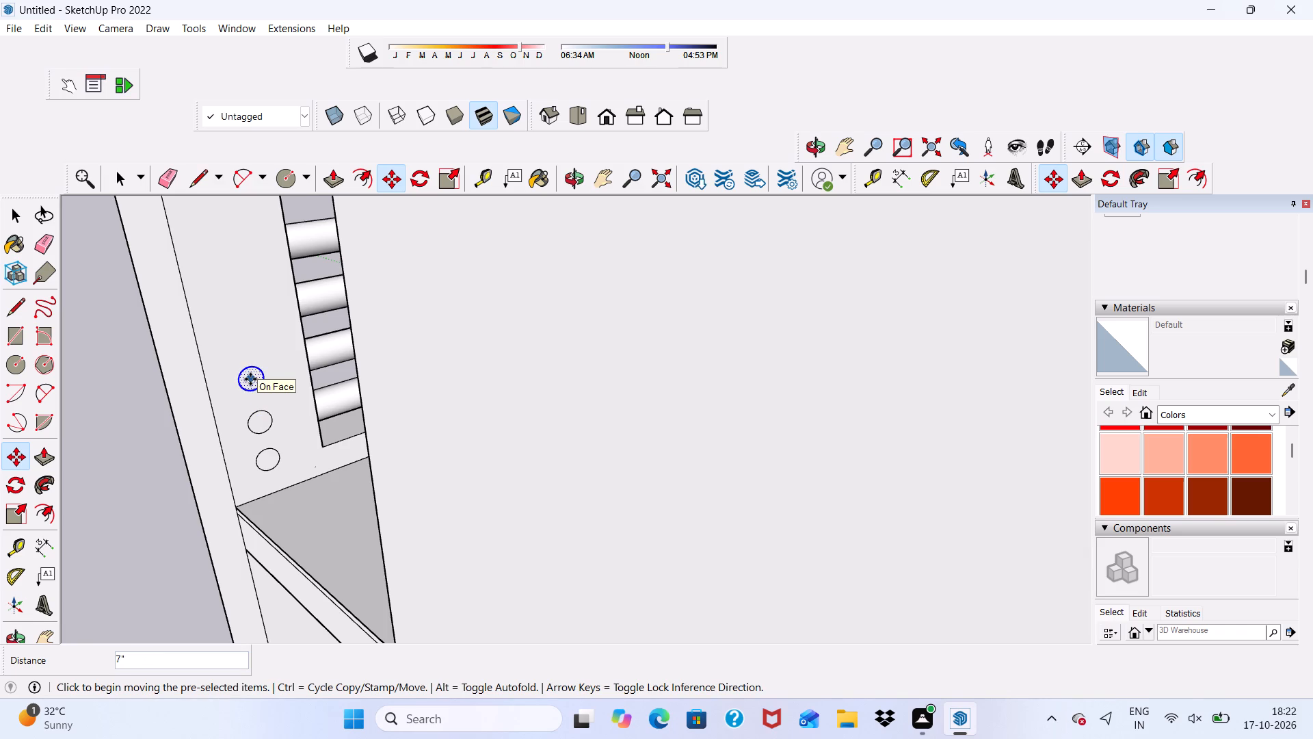
{"action": "key", "text": "shift+asterisk"}
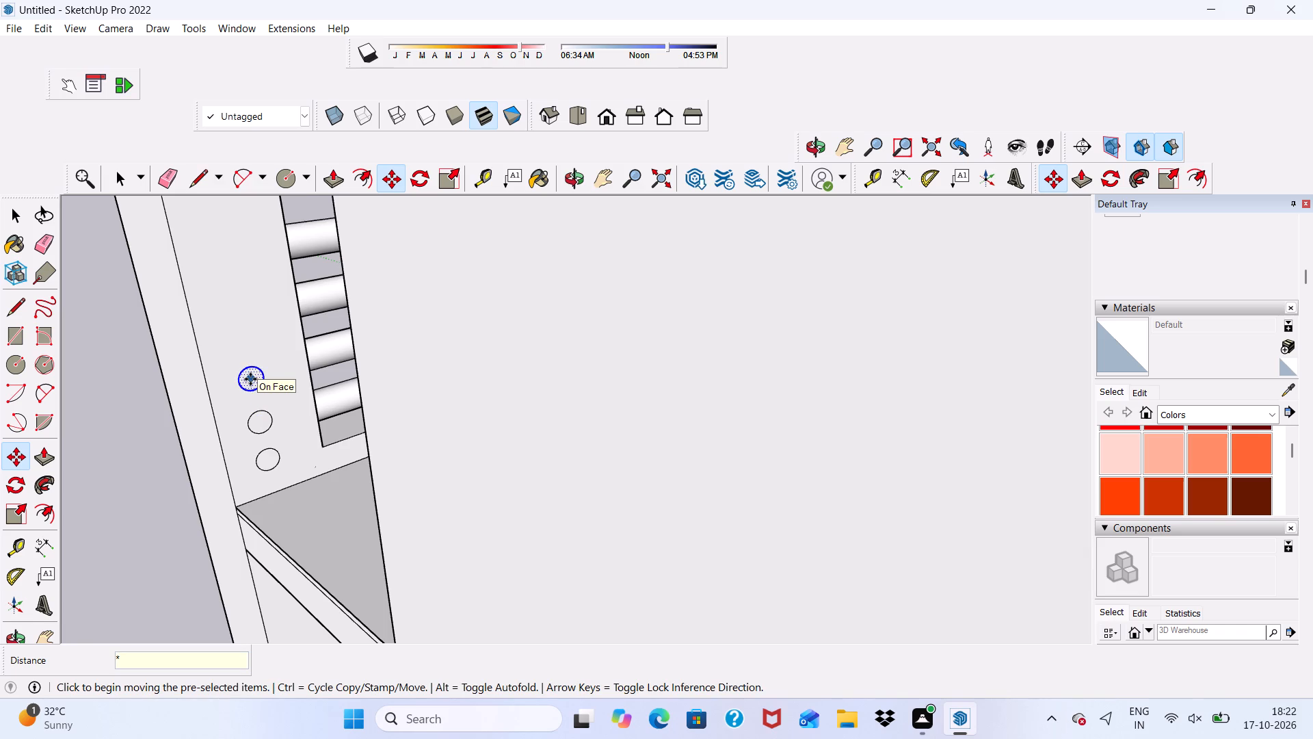
{"action": "key", "text": "2"}
{"action": "key", "text": "Return"}
{"action": "key", "text": "space"}
{"action": "scroll", "coordinate": [252, 395], "scroll_direction": "down", "scroll_amount": 5}
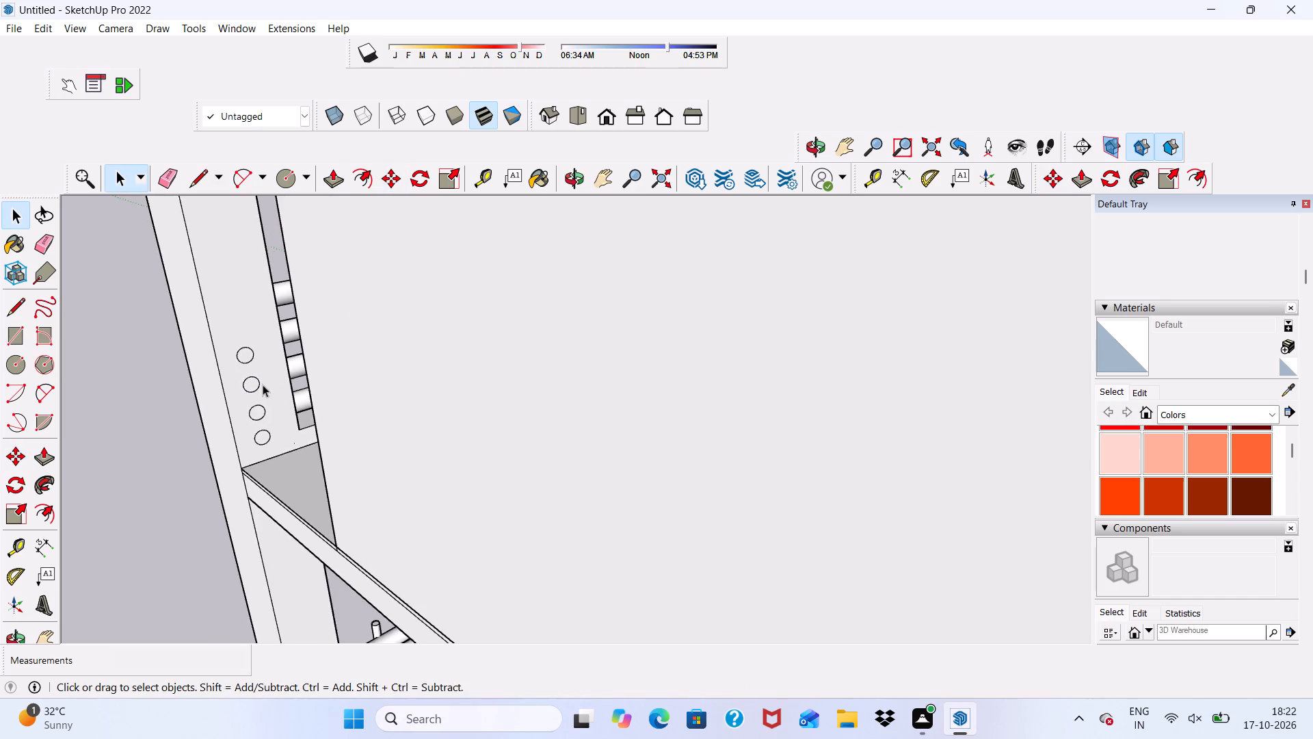
Extrude the topmost circle about 3' 8 3/16" across the upper side balcony opening as a round rail.
{"action": "middle_click_drag", "start_coordinate": [263, 385], "coordinate": [362, 406]}
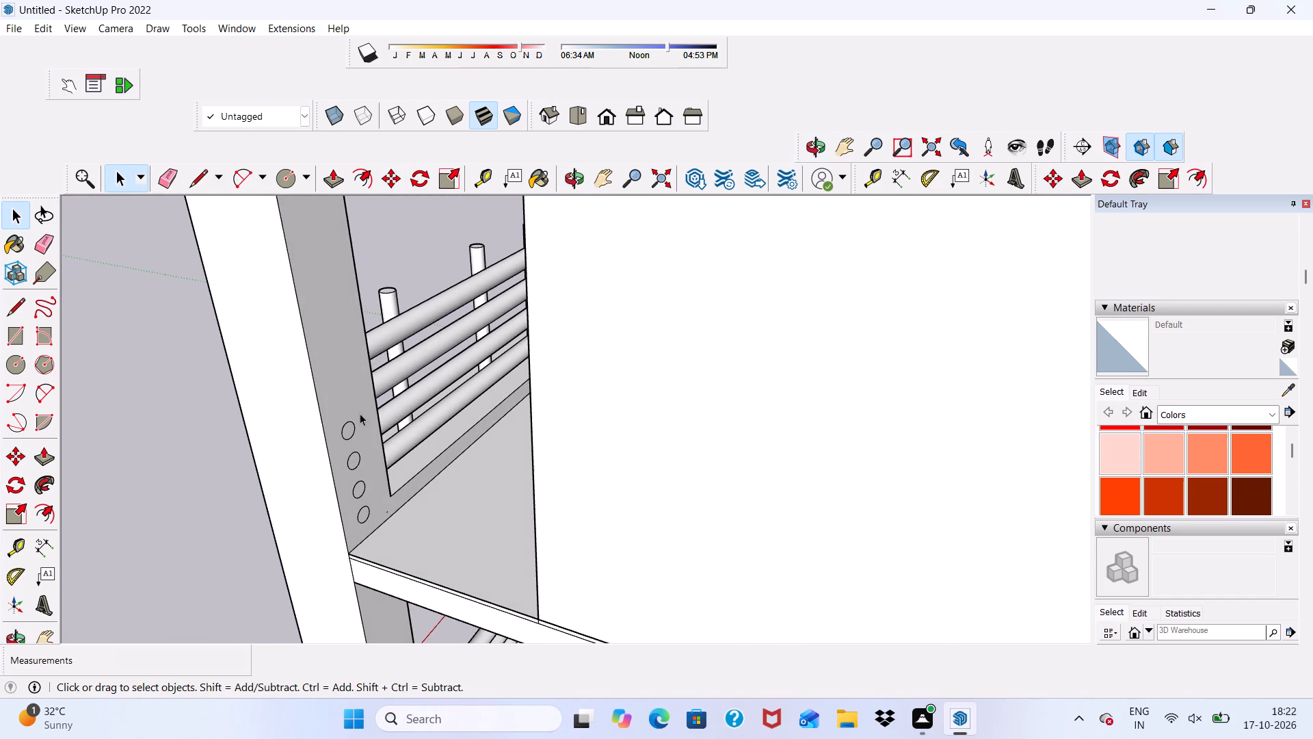
{"action": "left_click", "coordinate": [336, 175]}
{"action": "scroll", "coordinate": [354, 393], "scroll_direction": "up", "scroll_amount": 7}
{"action": "scroll", "coordinate": [341, 448], "scroll_direction": "up", "scroll_amount": 1}
{"action": "left_click", "coordinate": [343, 445]}
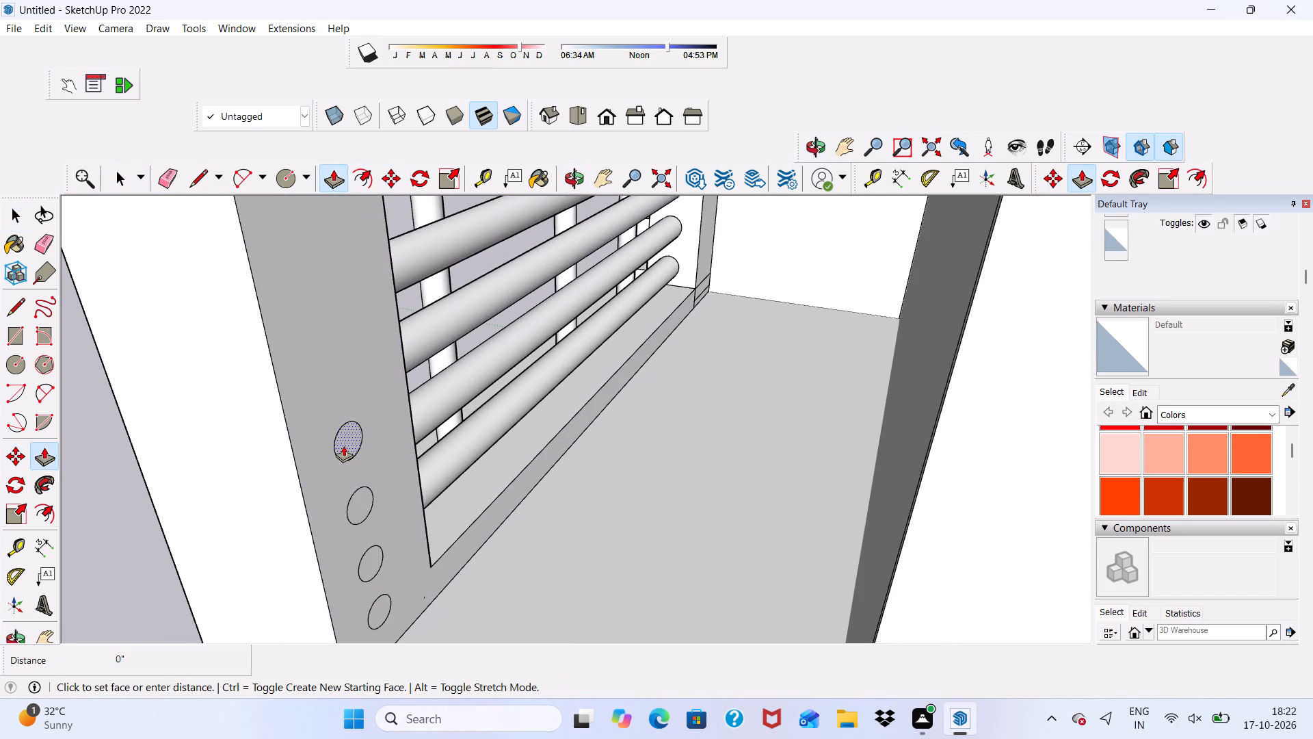
{"action": "scroll", "coordinate": [445, 437], "scroll_direction": "down", "scroll_amount": 1}
{"action": "scroll", "coordinate": [449, 376], "scroll_direction": "down", "scroll_amount": 4}
{"action": "middle_click_drag", "start_coordinate": [487, 419], "coordinate": [580, 419]}
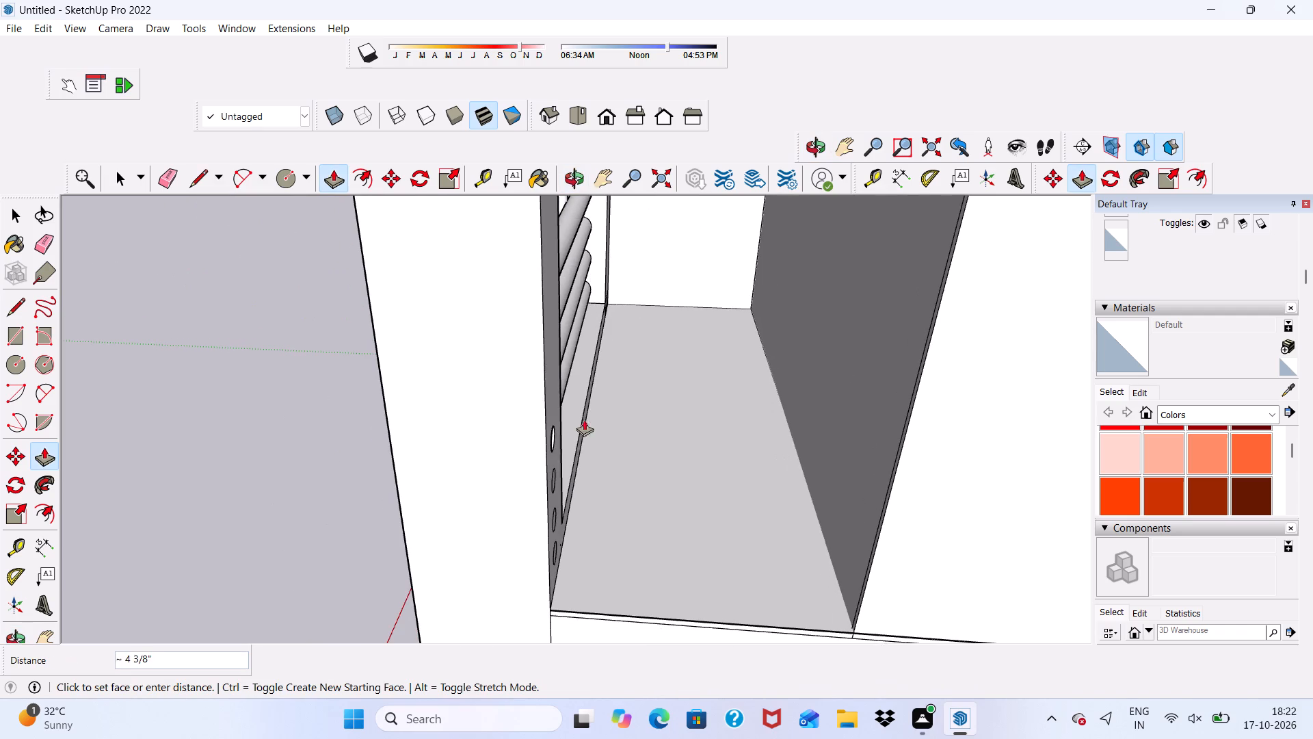
{"action": "left_click", "coordinate": [907, 439]}
Extrude the second circle from the top about 3' 9 13/16" across the opening as a parallel rail.
{"action": "scroll", "coordinate": [784, 383], "scroll_direction": "up", "scroll_amount": 1}
{"action": "scroll", "coordinate": [505, 315], "scroll_direction": "down", "scroll_amount": 4}
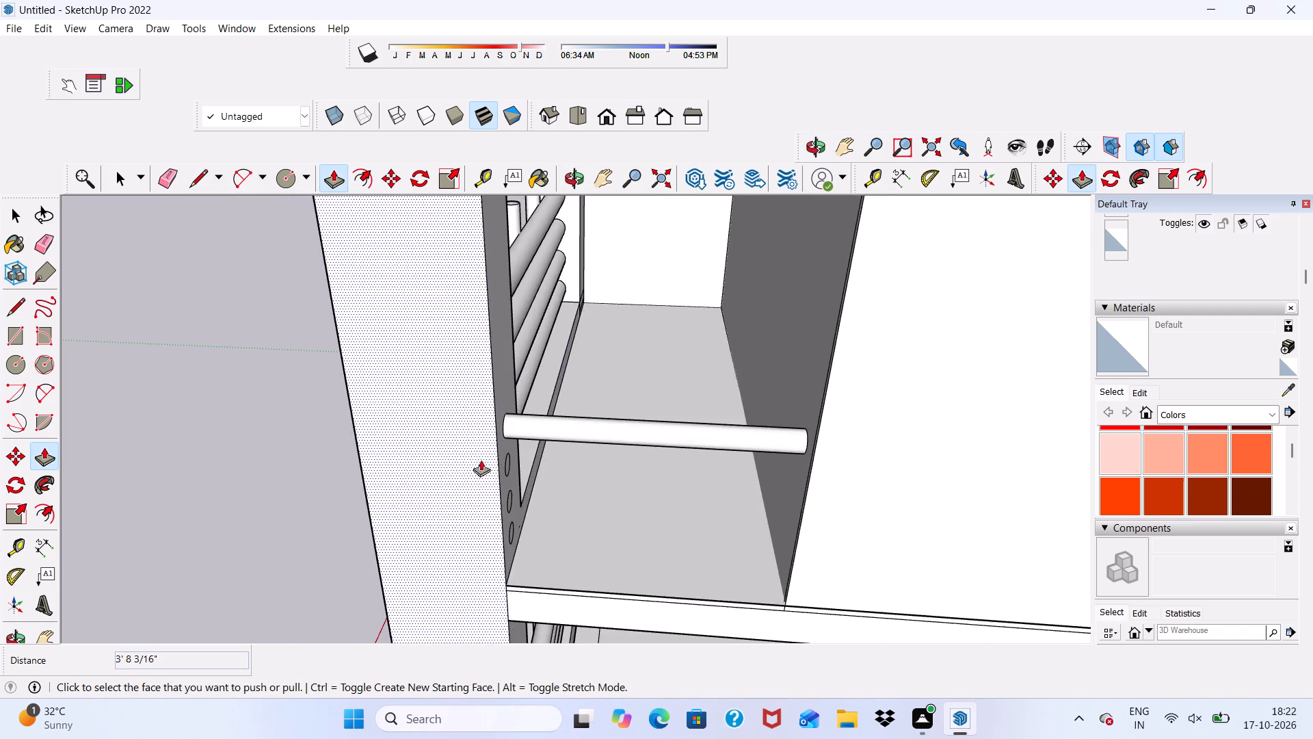
{"action": "scroll", "coordinate": [563, 422], "scroll_direction": "up", "scroll_amount": 4}
{"action": "scroll", "coordinate": [450, 466], "scroll_direction": "up", "scroll_amount": 7}
{"action": "left_click", "coordinate": [476, 494]}
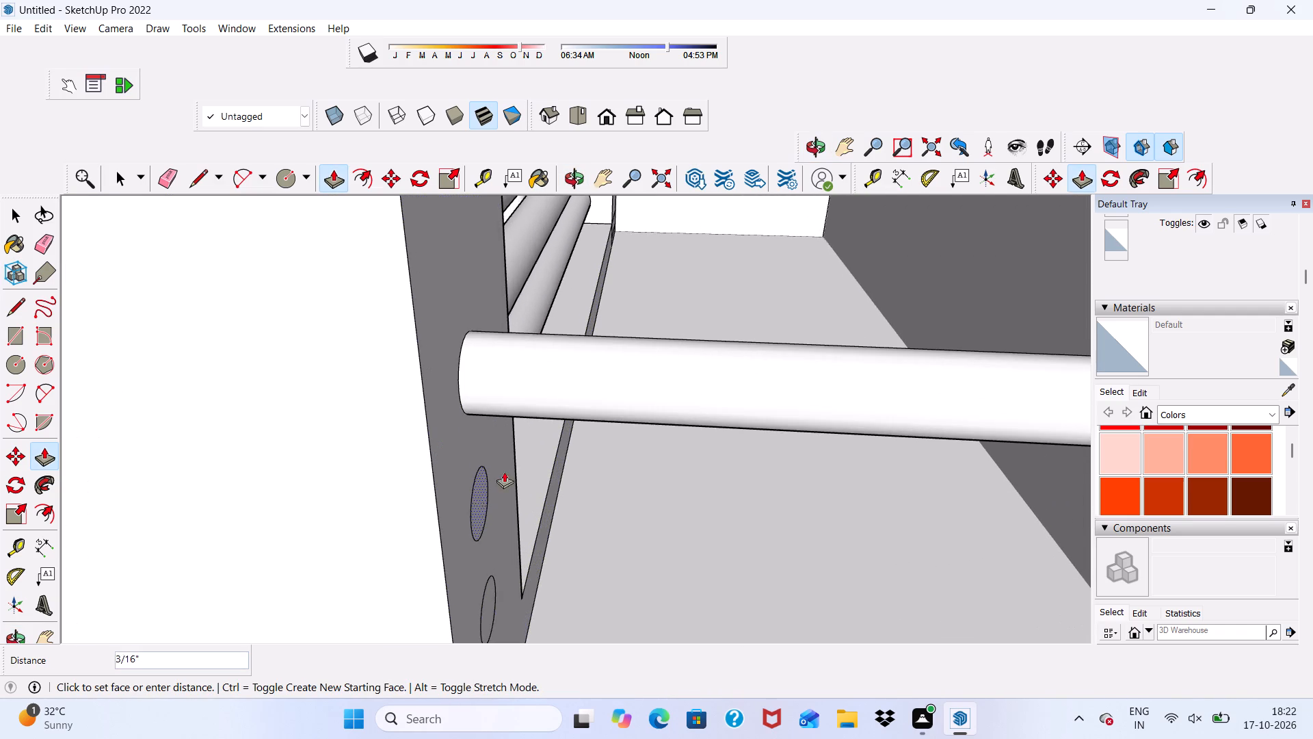
{"action": "scroll", "coordinate": [508, 456], "scroll_direction": "down", "scroll_amount": 6}
{"action": "scroll", "coordinate": [354, 330], "scroll_direction": "down", "scroll_amount": 5}
{"action": "scroll", "coordinate": [481, 337], "scroll_direction": "down", "scroll_amount": 4}
{"action": "scroll", "coordinate": [682, 448], "scroll_direction": "up", "scroll_amount": 2}
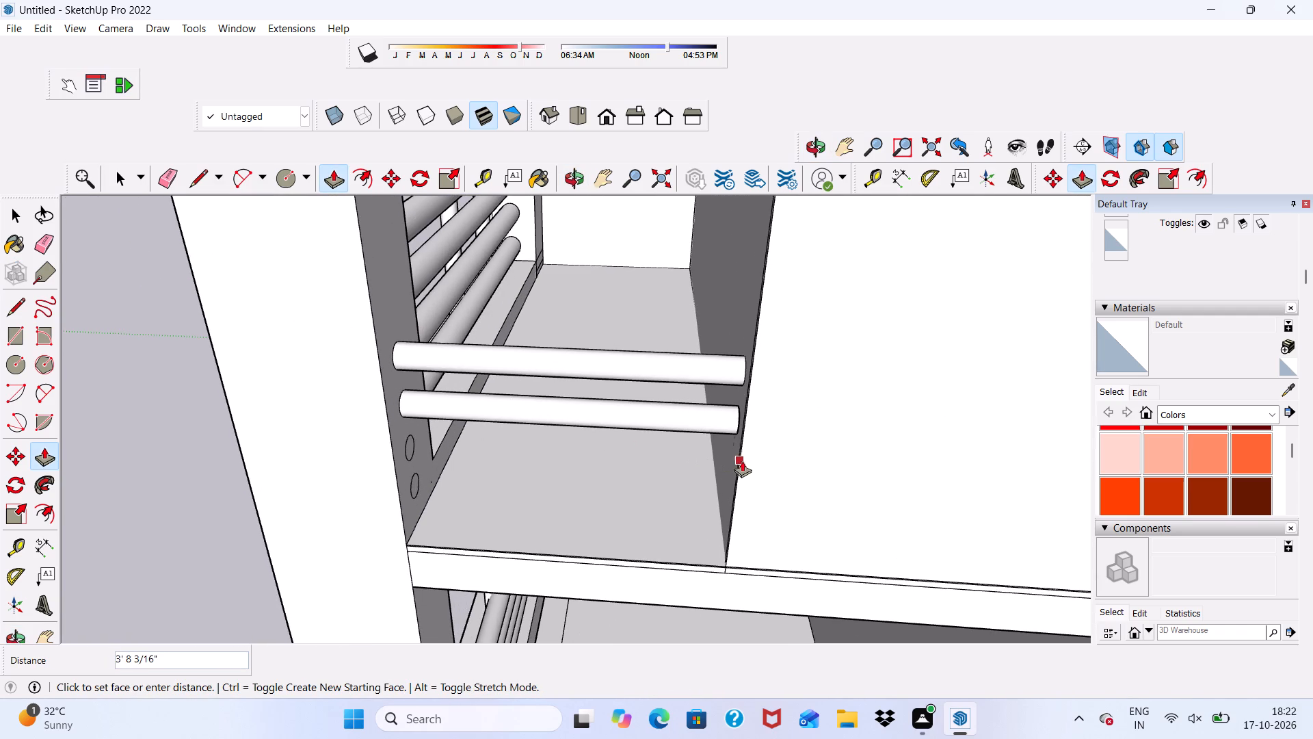
{"action": "left_click", "coordinate": [750, 440]}
Extrude the third circle from the top about 3' 10 5/8" across the opening as another rail.
{"action": "scroll", "coordinate": [279, 473], "scroll_direction": "up", "scroll_amount": 3}
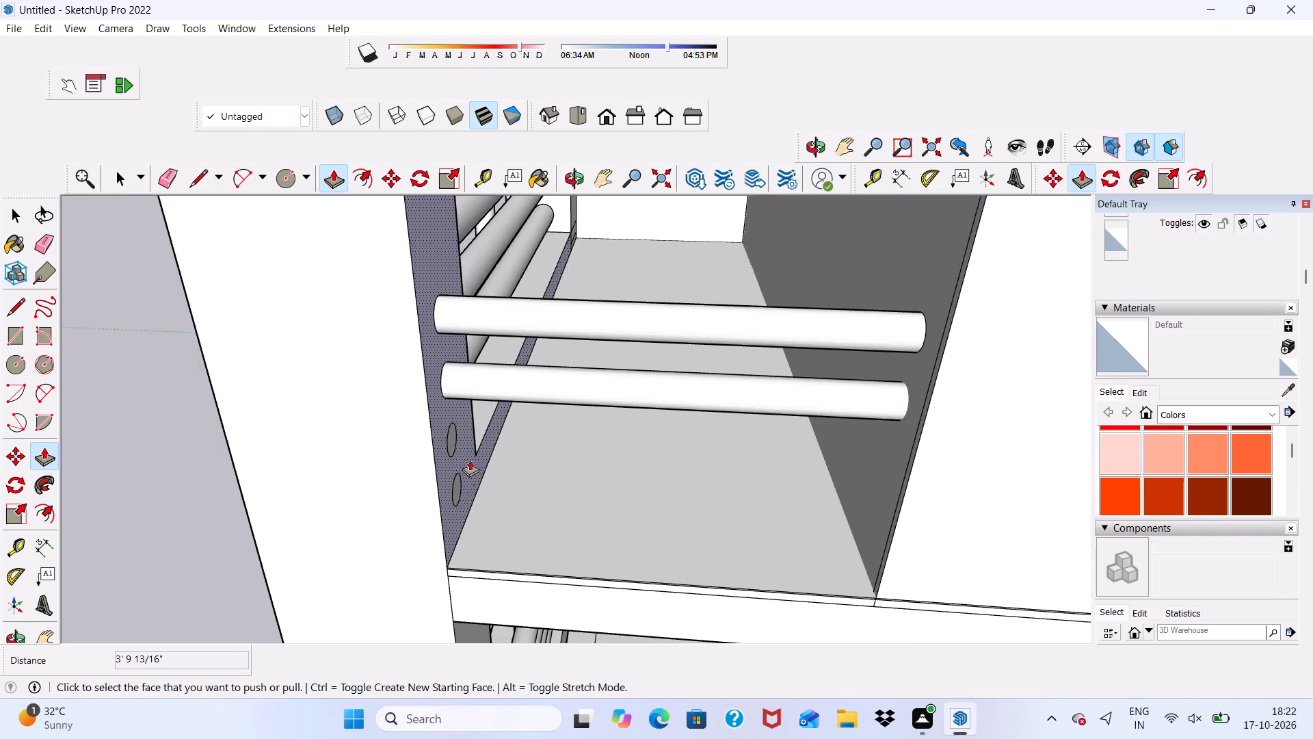
{"action": "scroll", "coordinate": [470, 456], "scroll_direction": "up", "scroll_amount": 4}
{"action": "left_click", "coordinate": [443, 433]}
{"action": "scroll", "coordinate": [391, 444], "scroll_direction": "down", "scroll_amount": 4}
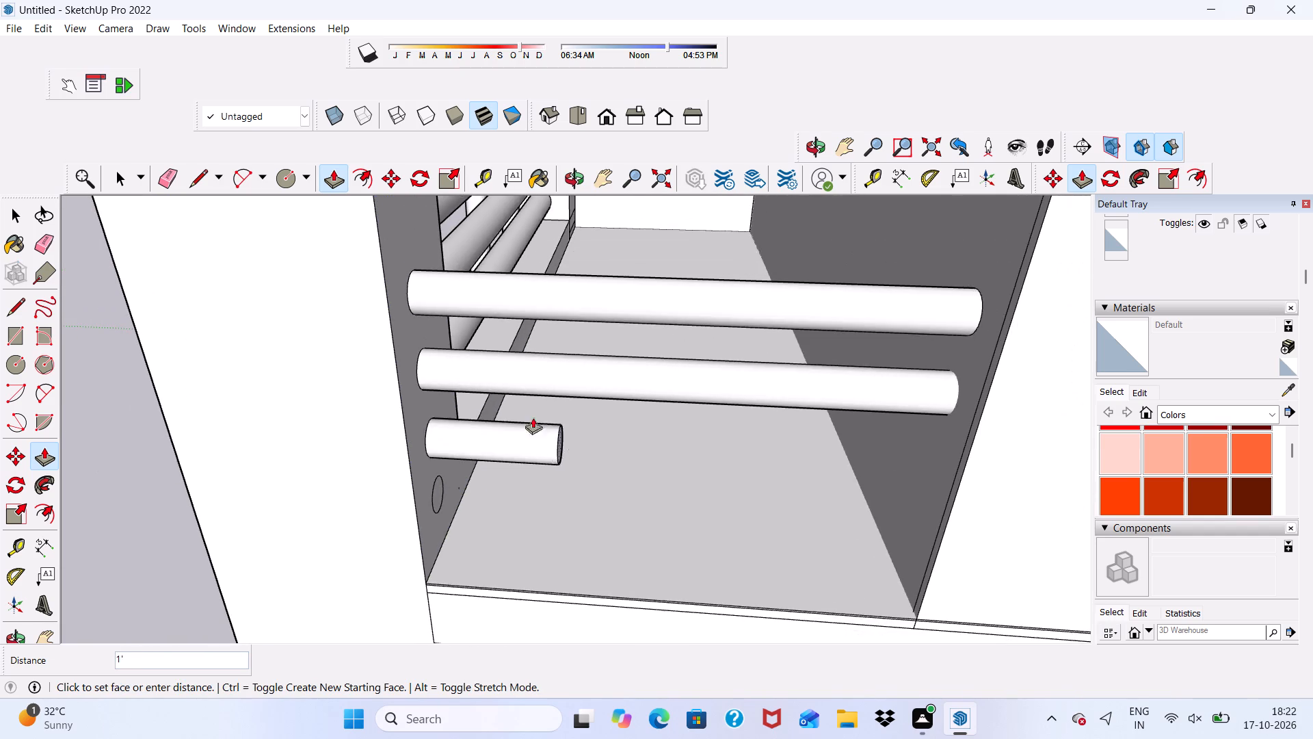
{"action": "scroll", "coordinate": [429, 411], "scroll_direction": "down", "scroll_amount": 5}
{"action": "scroll", "coordinate": [676, 475], "scroll_direction": "up", "scroll_amount": 3}
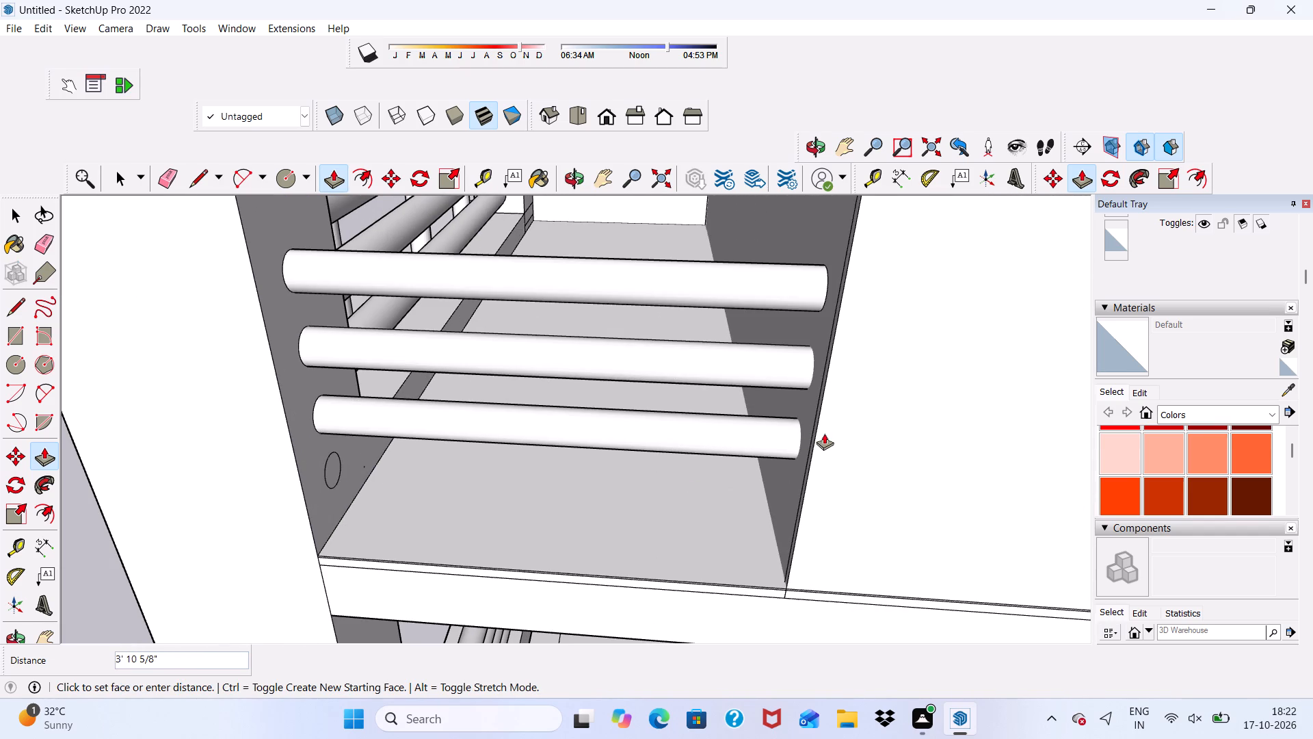
{"action": "left_click", "coordinate": [825, 432]}
Extrude the lowest circle about 3' 9 5/8" across the opening to form the bottom rail.
{"action": "scroll", "coordinate": [412, 502], "scroll_direction": "up", "scroll_amount": 3}
{"action": "scroll", "coordinate": [289, 458], "scroll_direction": "up", "scroll_amount": 3}
{"action": "left_click", "coordinate": [299, 458]}
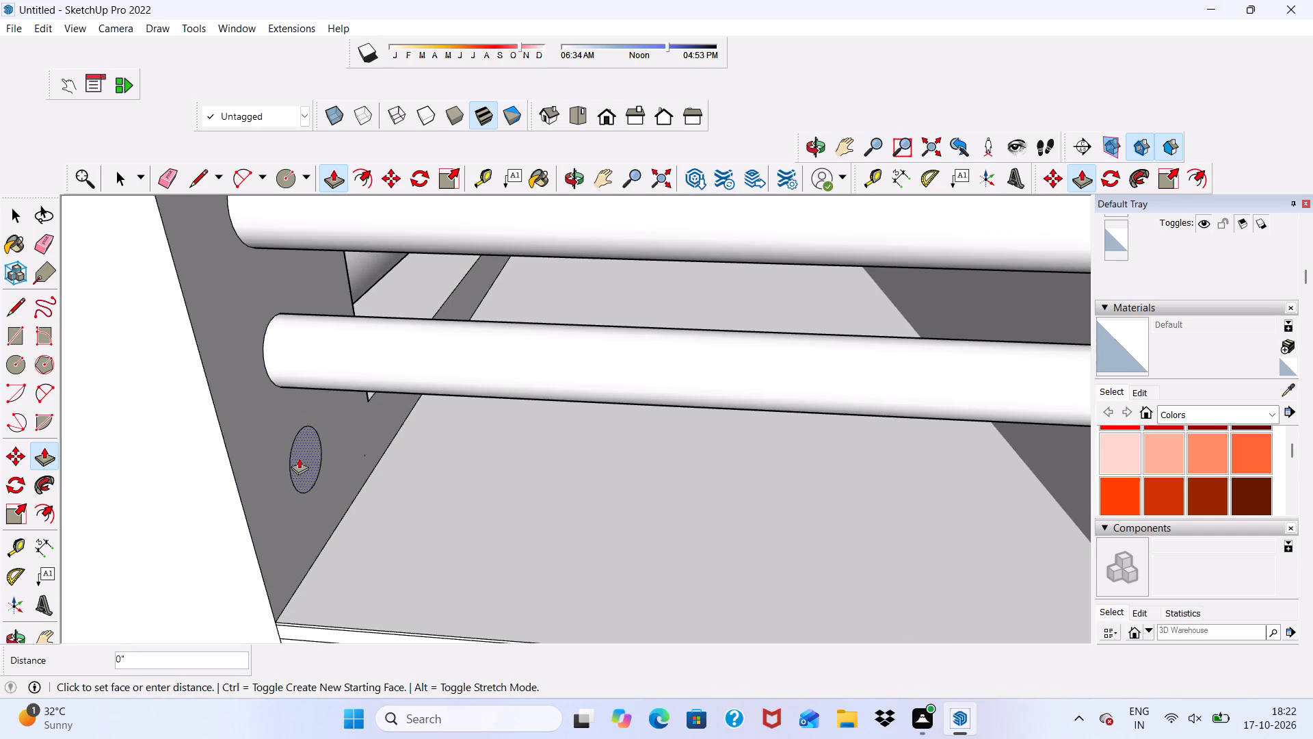
{"action": "scroll", "coordinate": [589, 442], "scroll_direction": "down", "scroll_amount": 4}
{"action": "scroll", "coordinate": [412, 387], "scroll_direction": "down", "scroll_amount": 5}
{"action": "scroll", "coordinate": [505, 346], "scroll_direction": "down", "scroll_amount": 2}
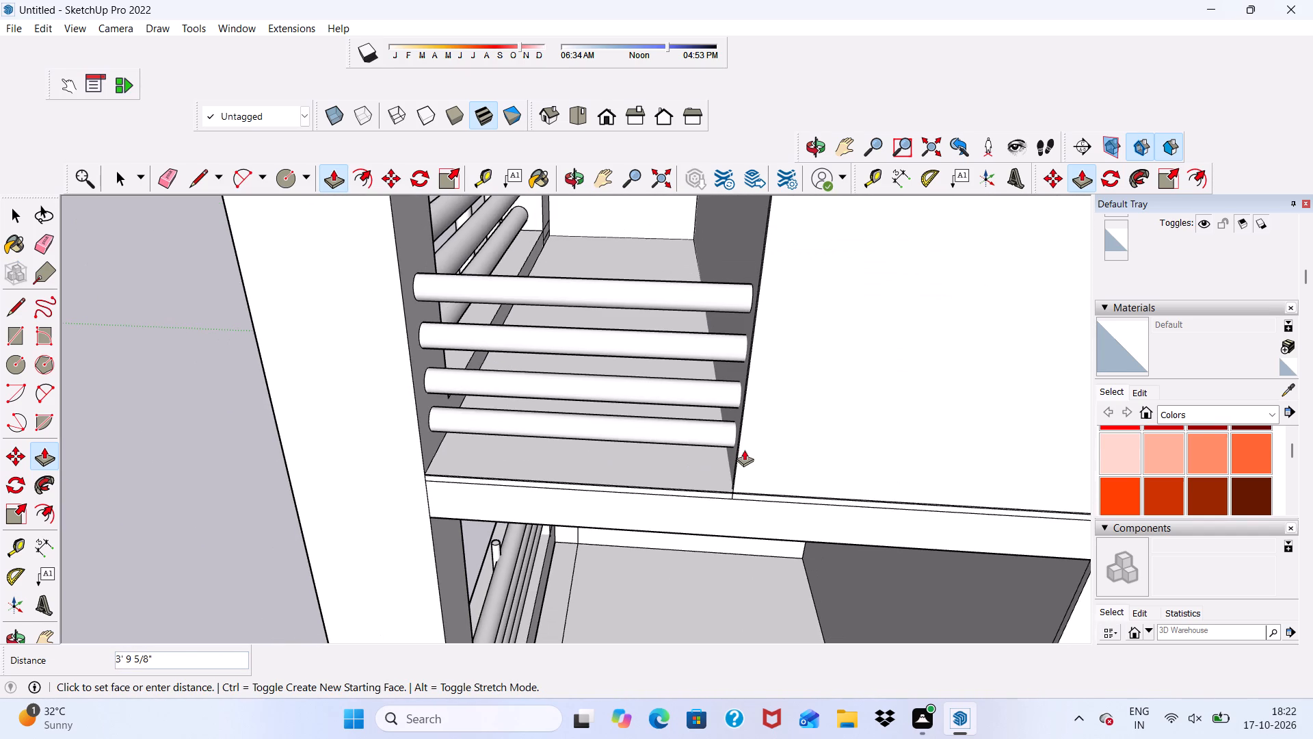
{"action": "left_click", "coordinate": [745, 449]}
Draw a circle of about 1 7/16" radius on the upper side balcony floor, near the frame end of the rails.
{"action": "left_click", "coordinate": [284, 182]}
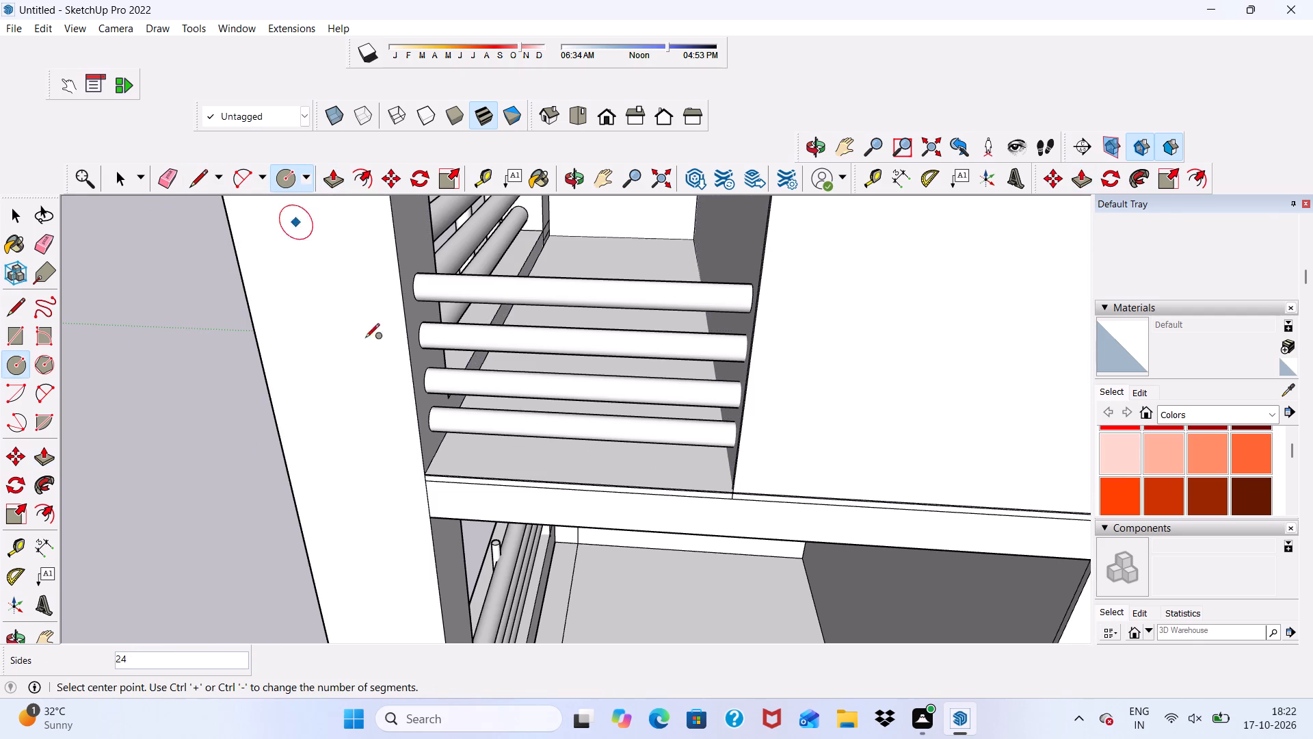
{"action": "scroll", "coordinate": [398, 396], "scroll_direction": "up", "scroll_amount": 9}
{"action": "scroll", "coordinate": [502, 496], "scroll_direction": "up", "scroll_amount": 3}
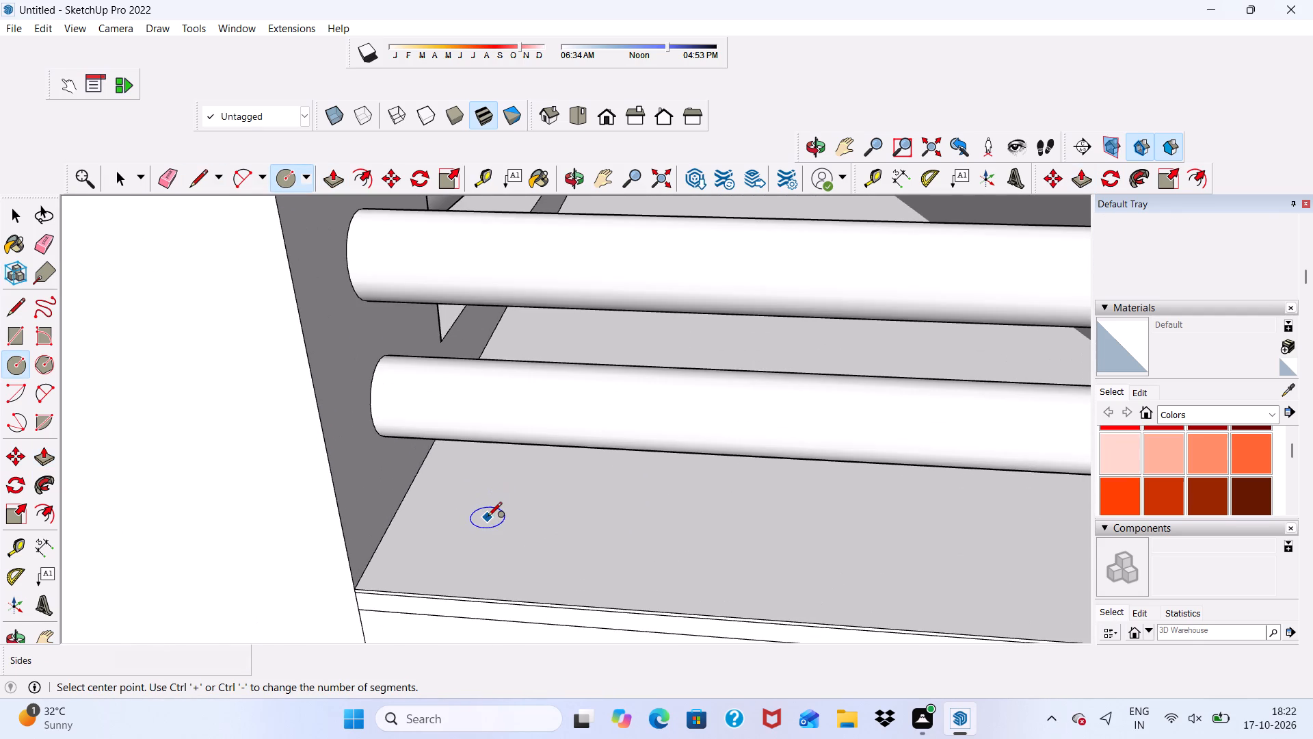
{"action": "left_click", "coordinate": [506, 526]}
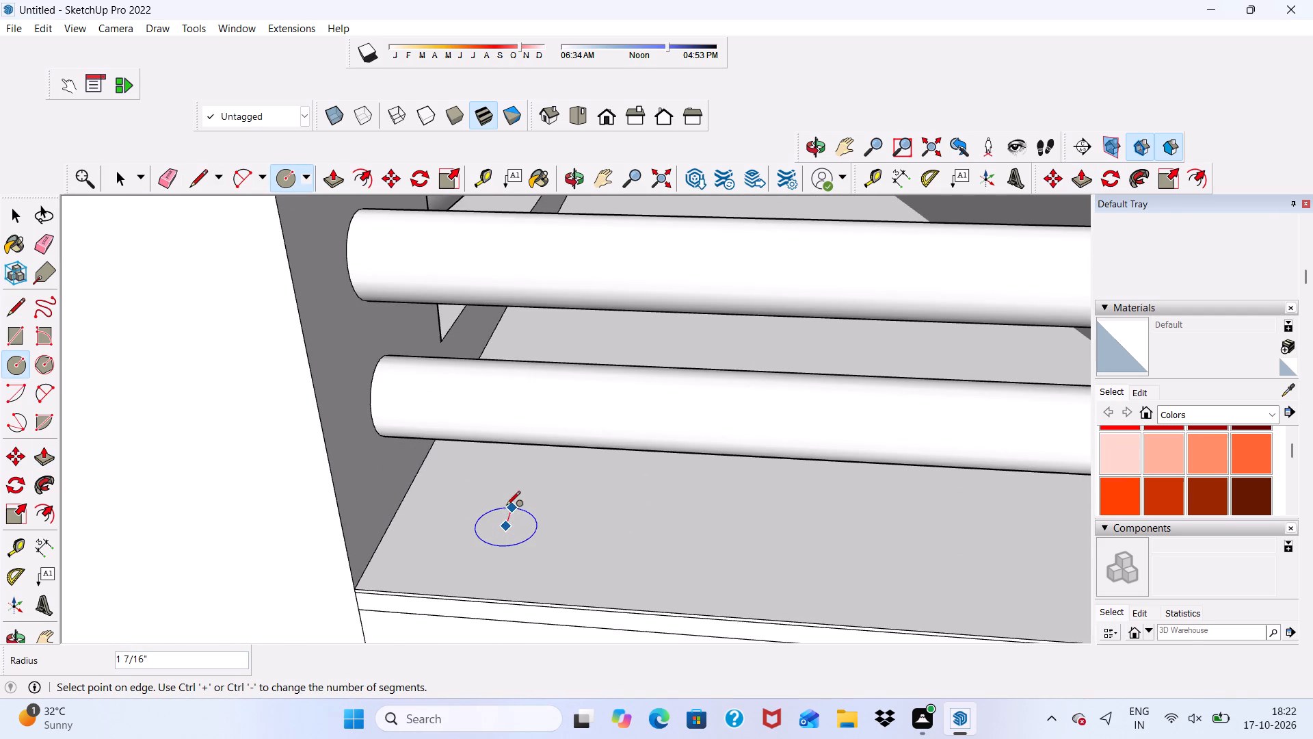
{"action": "left_click", "coordinate": [506, 506]}
{"action": "scroll", "coordinate": [375, 524], "scroll_direction": "down", "scroll_amount": 8}
{"action": "key", "text": "space"}
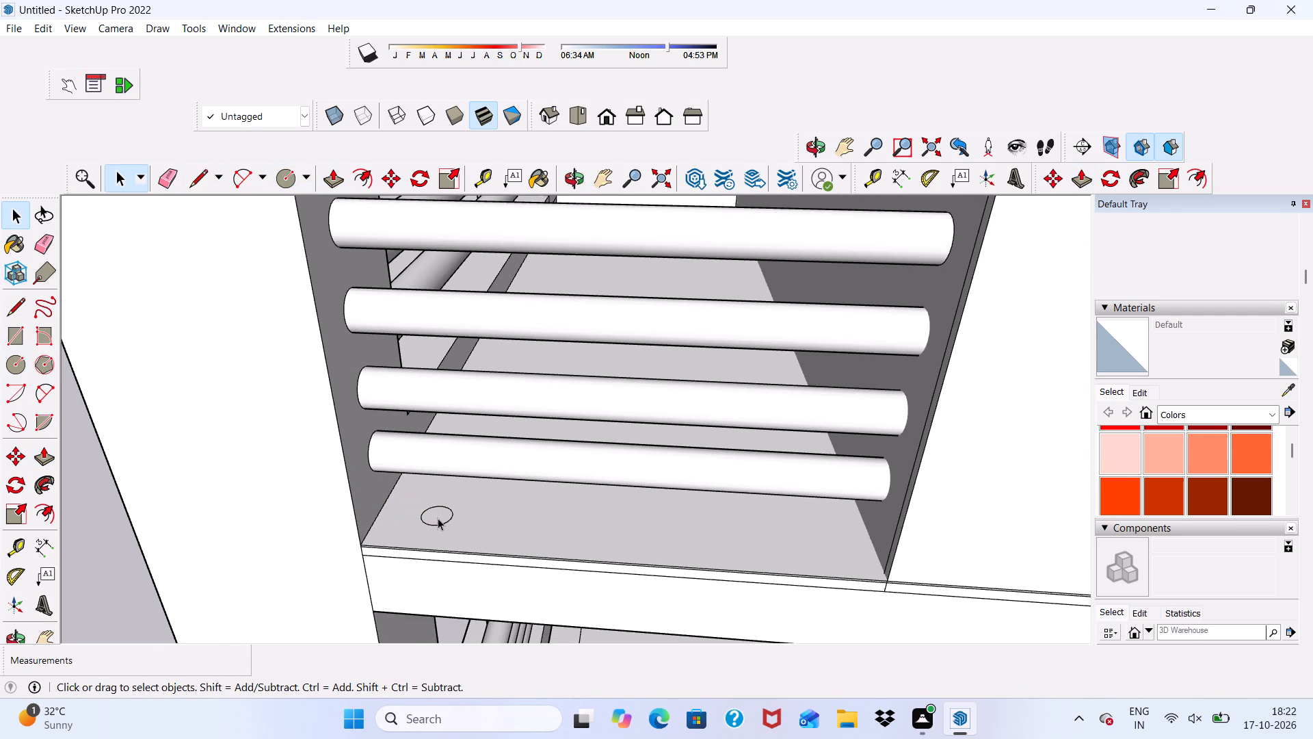
Copy the floor circle with its face twice along the balcony's open edge, about 1' 2 11/16" and a further 1' 4 9/16".
{"action": "scroll", "coordinate": [438, 518], "scroll_direction": "up", "scroll_amount": 5}
{"action": "double_click", "coordinate": [438, 518]}
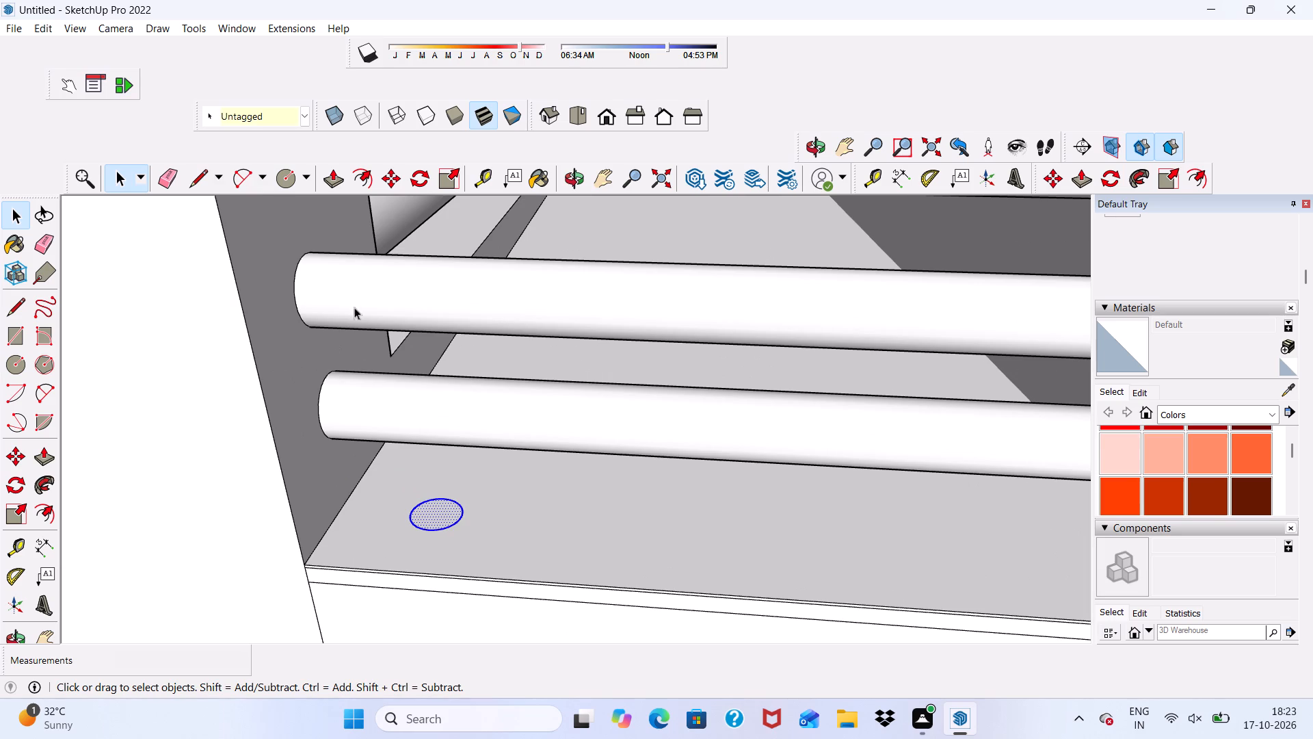
{"action": "left_click", "coordinate": [388, 181]}
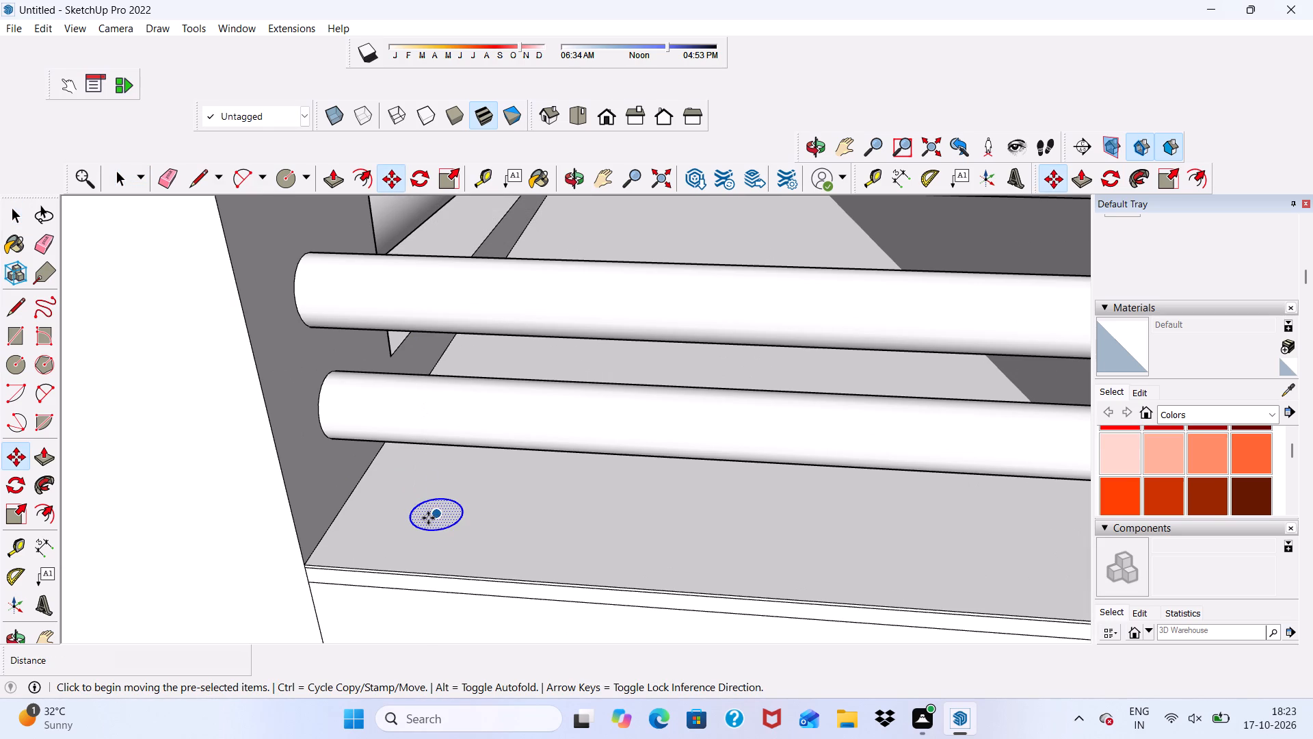
{"action": "left_click", "coordinate": [431, 517]}
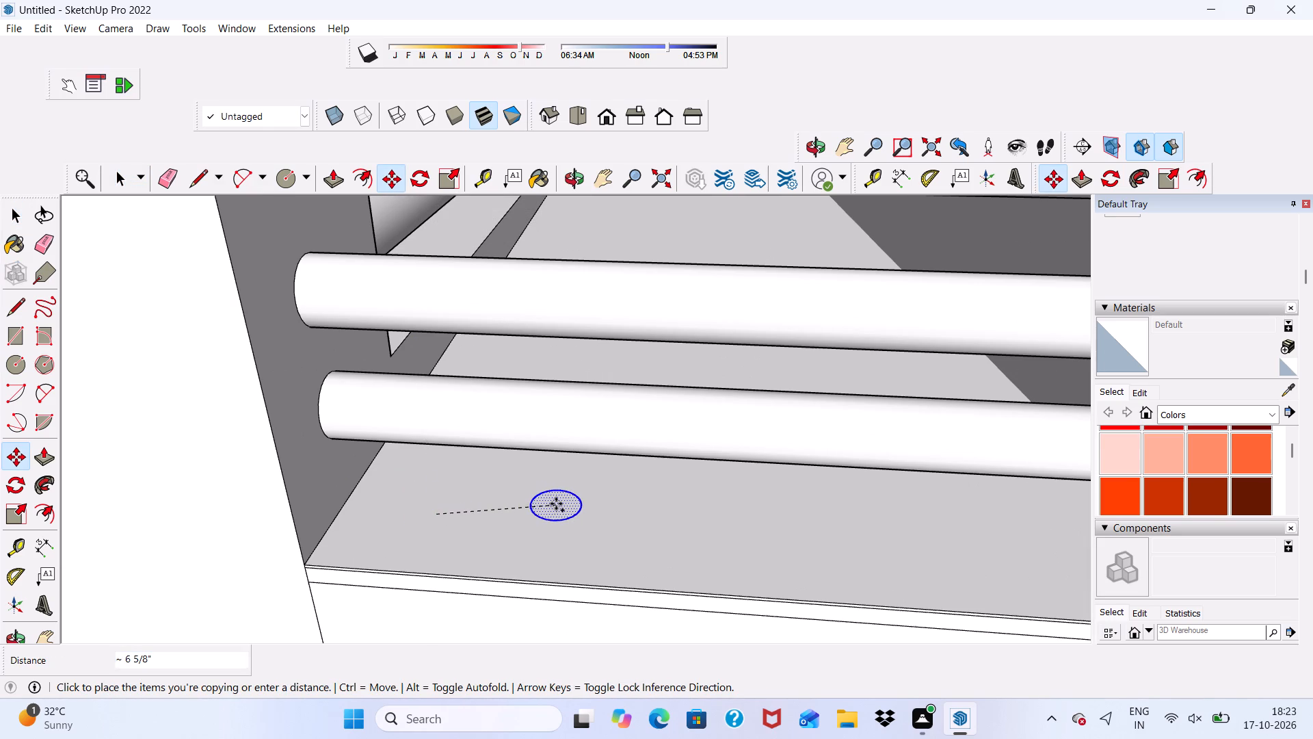
{"action": "scroll", "coordinate": [537, 511], "scroll_direction": "down", "scroll_amount": 5}
{"action": "scroll", "coordinate": [398, 489], "scroll_direction": "down", "scroll_amount": 4}
{"action": "scroll", "coordinate": [634, 574], "scroll_direction": "up", "scroll_amount": 4}
{"action": "scroll", "coordinate": [545, 500], "scroll_direction": "up", "scroll_amount": 2}
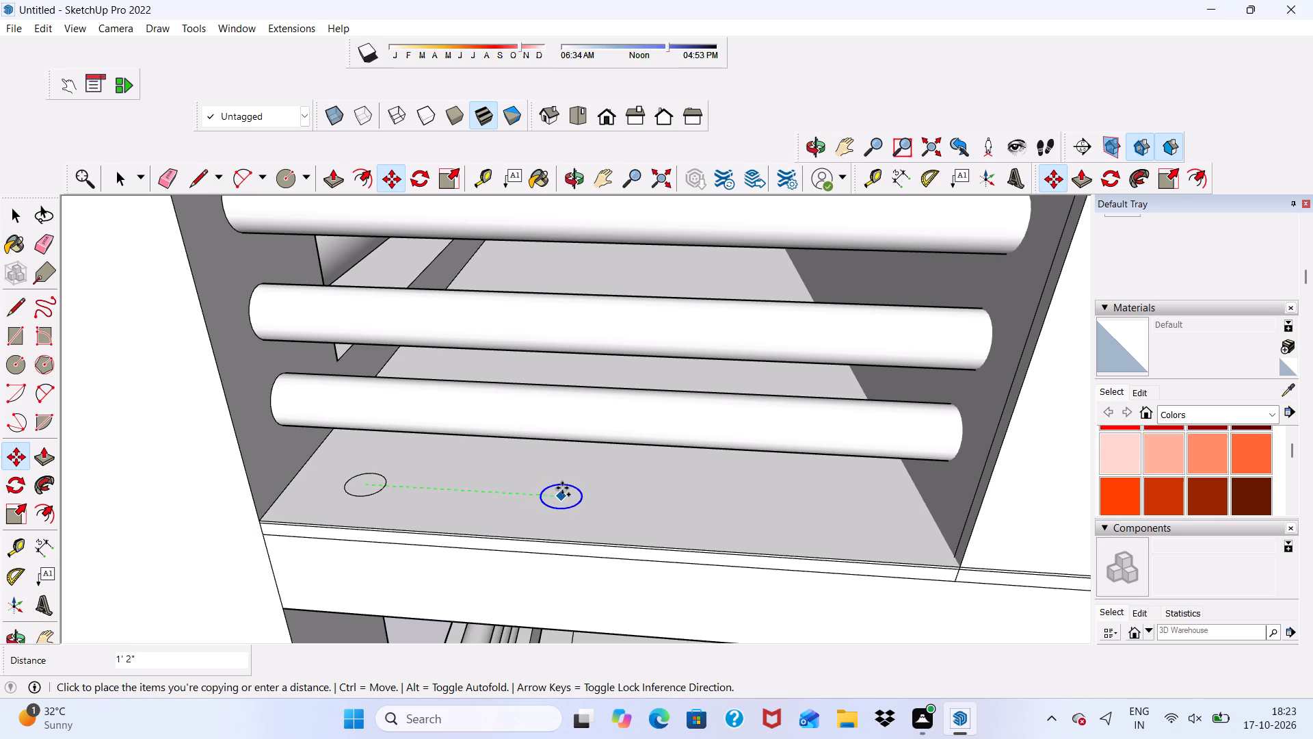
{"action": "left_click", "coordinate": [572, 492]}
{"action": "left_click", "coordinate": [572, 507]}
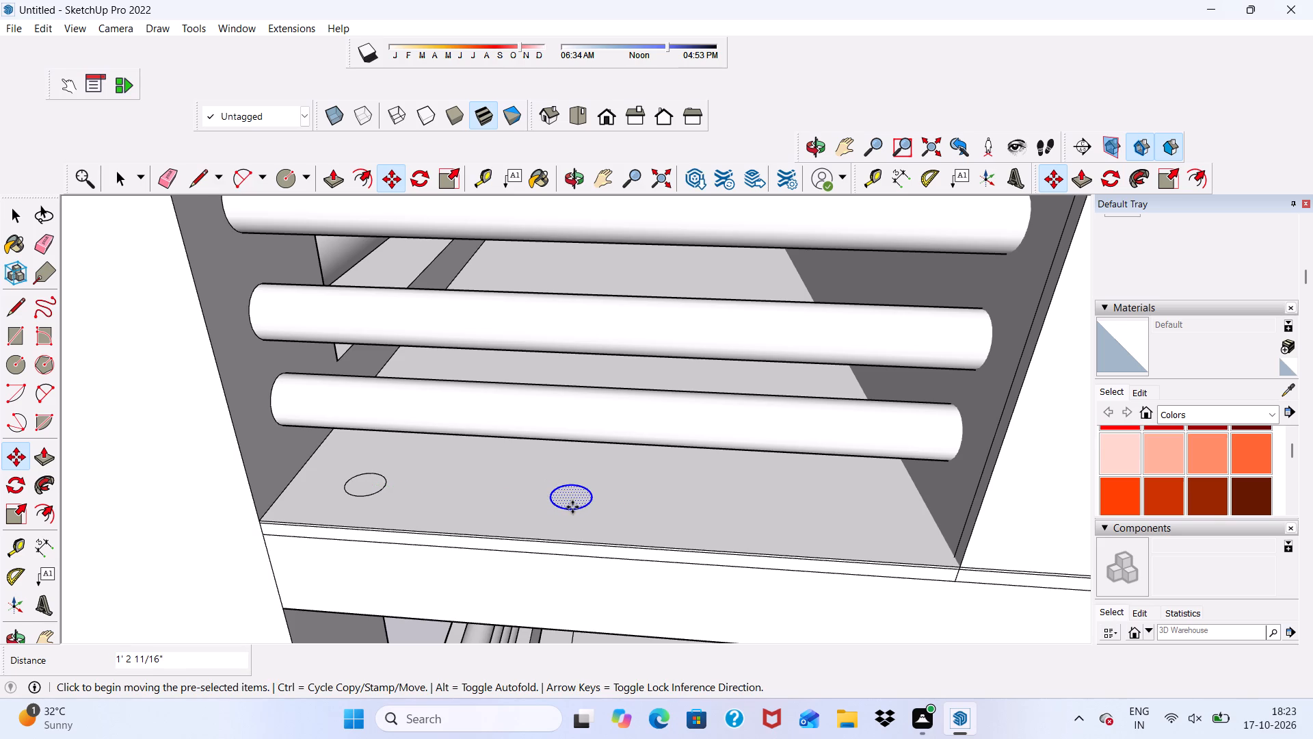
{"action": "left_click", "coordinate": [827, 521]}
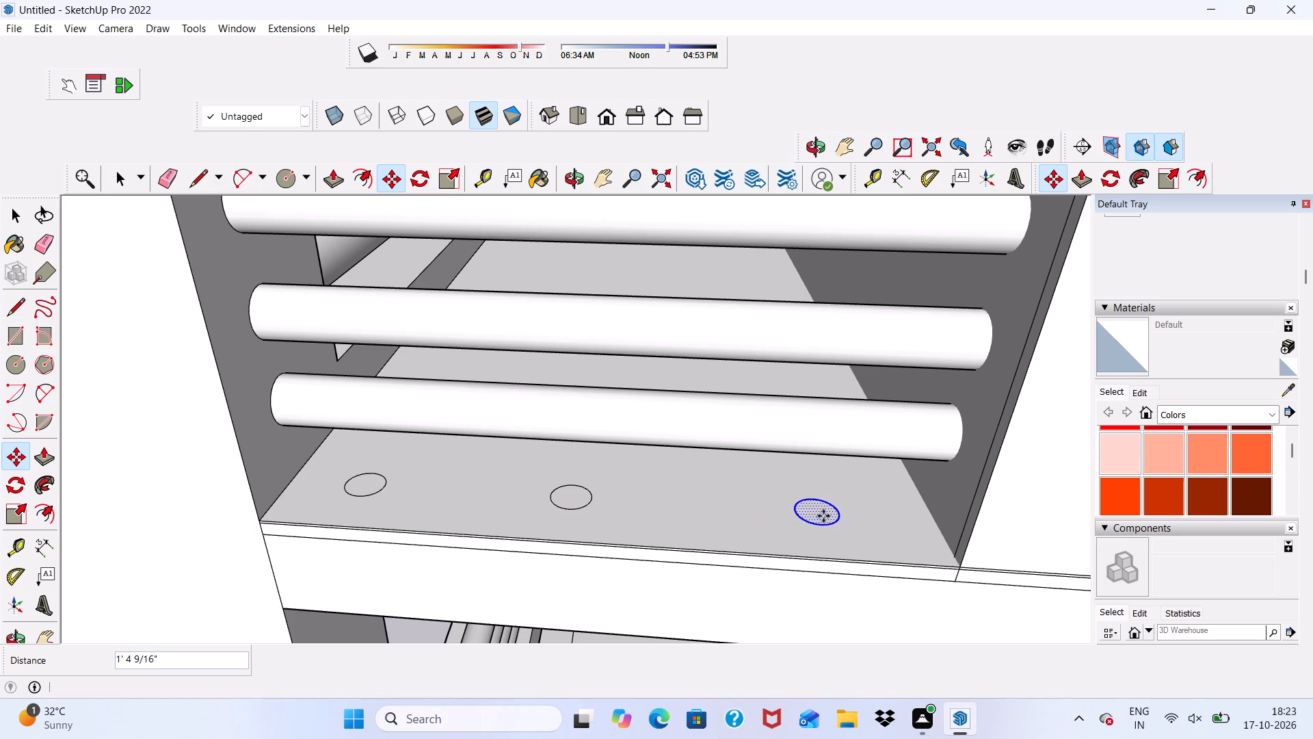
Extrude the floor circle farthest from the frame about 2' 6 7/8" upward as a post crossing the rails.
{"action": "left_click", "coordinate": [341, 173]}
{"action": "scroll", "coordinate": [353, 192], "scroll_direction": "down", "scroll_amount": 7}
{"action": "scroll", "coordinate": [586, 464], "scroll_direction": "up", "scroll_amount": 4}
{"action": "scroll", "coordinate": [628, 413], "scroll_direction": "down", "scroll_amount": 5}
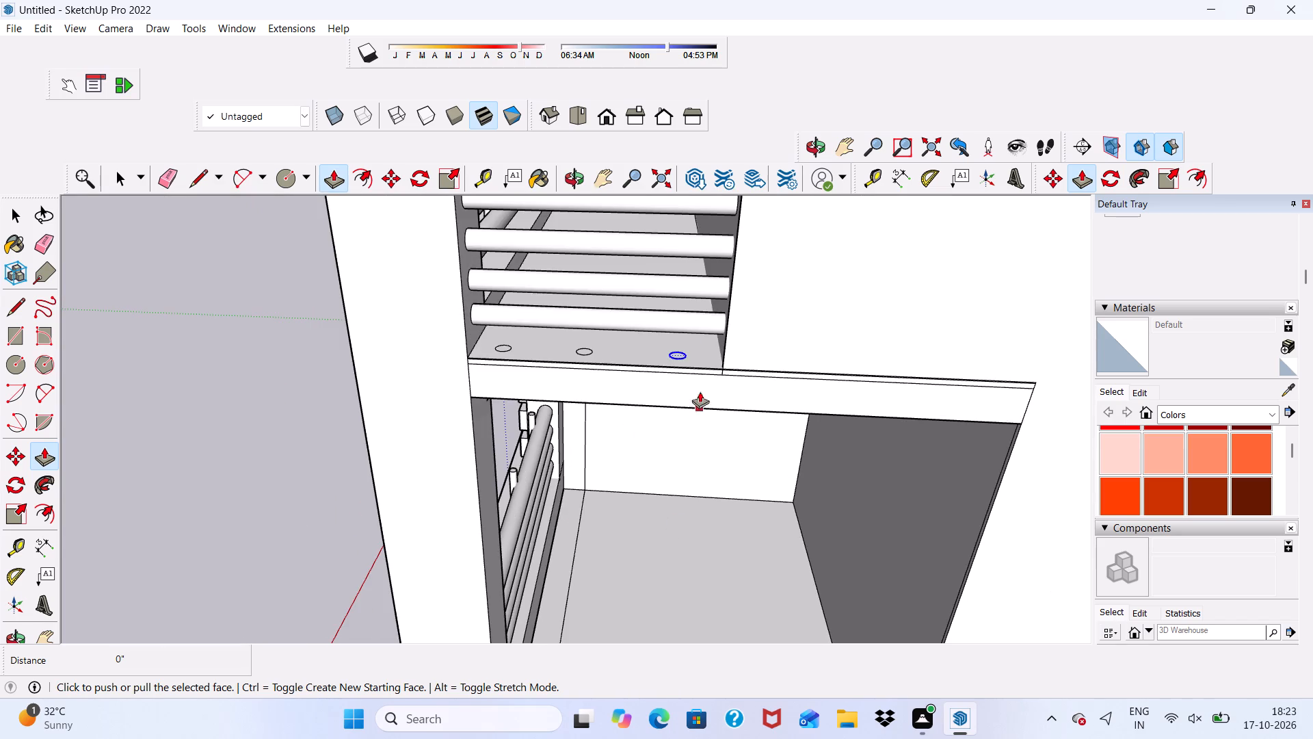
{"action": "scroll", "coordinate": [685, 328], "scroll_direction": "up", "scroll_amount": 5}
{"action": "left_click", "coordinate": [668, 365]}
{"action": "scroll", "coordinate": [665, 302], "scroll_direction": "down", "scroll_amount": 7}
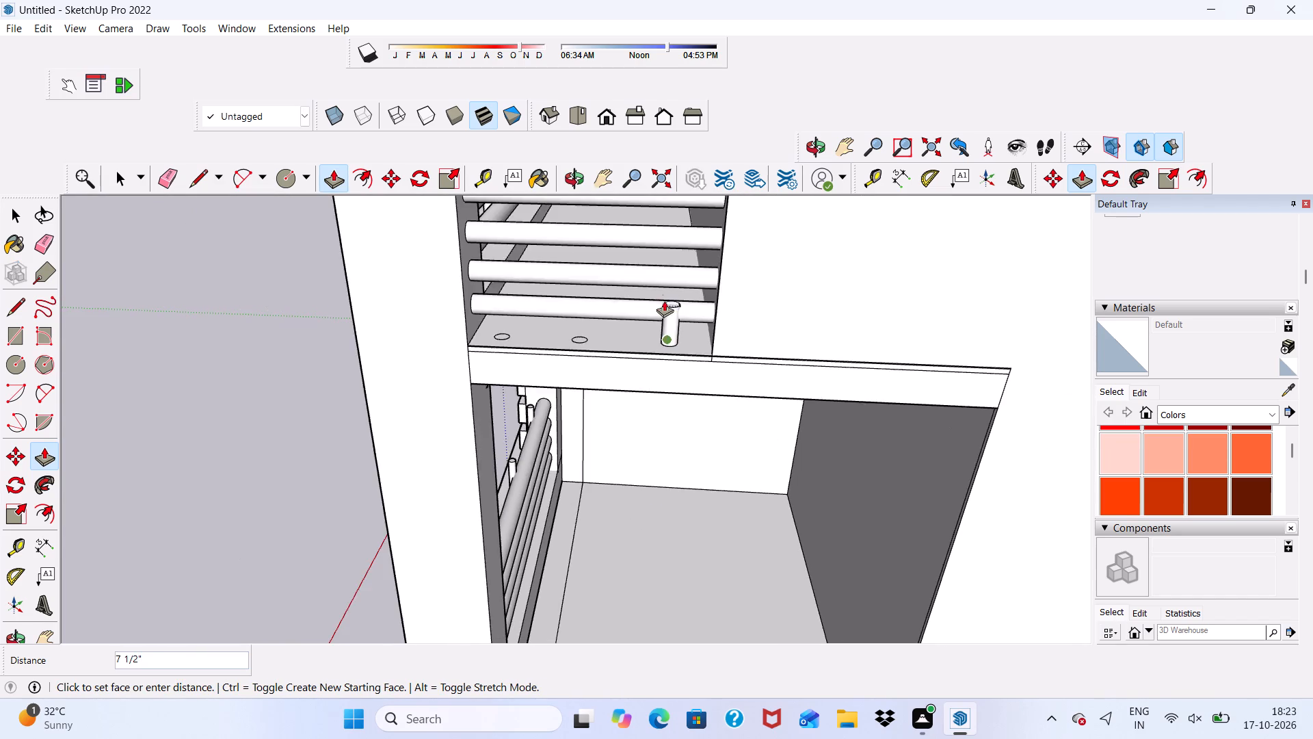
{"action": "scroll", "coordinate": [662, 294], "scroll_direction": "down", "scroll_amount": 12}
{"action": "scroll", "coordinate": [667, 240], "scroll_direction": "up", "scroll_amount": 5}
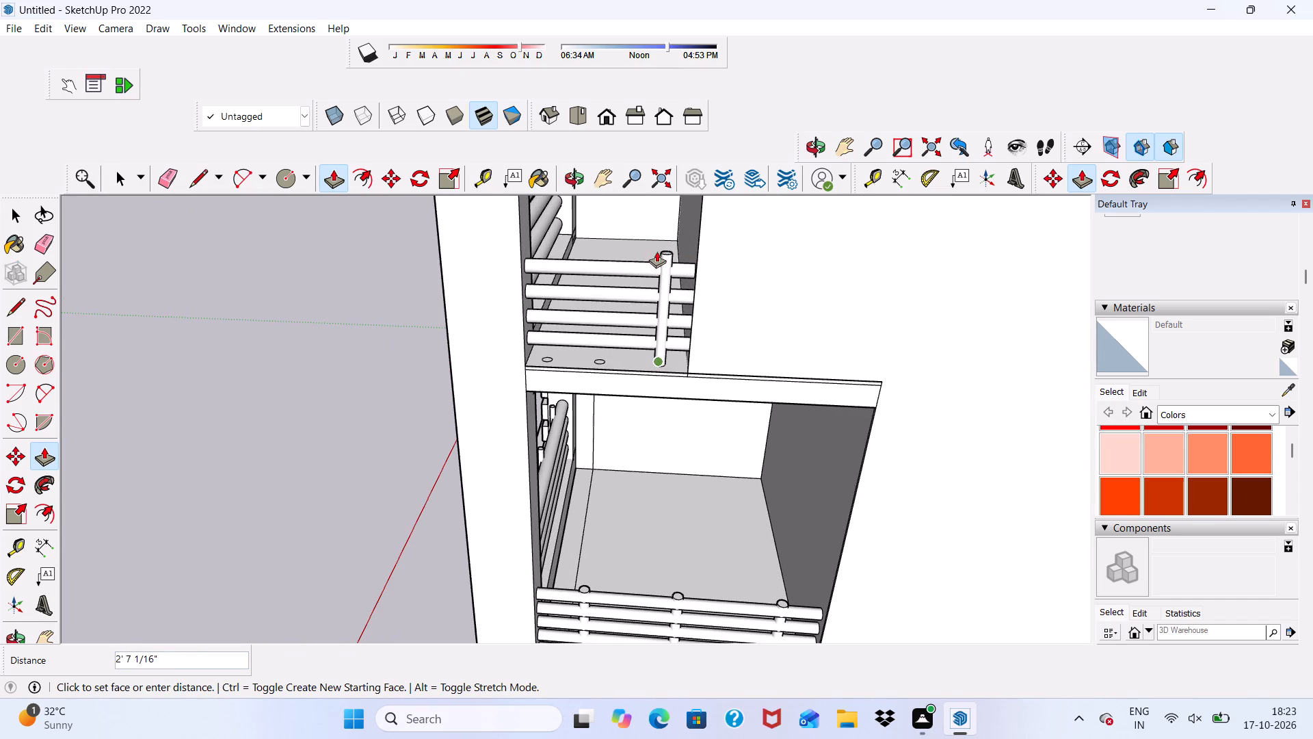
{"action": "left_click", "coordinate": [656, 252]}
Extrude the middle floor circle on the upper side balcony about 2' 6 7/8" upward as a second post.
{"action": "scroll", "coordinate": [645, 287], "scroll_direction": "down", "scroll_amount": 1}
{"action": "scroll", "coordinate": [613, 383], "scroll_direction": "up", "scroll_amount": 4}
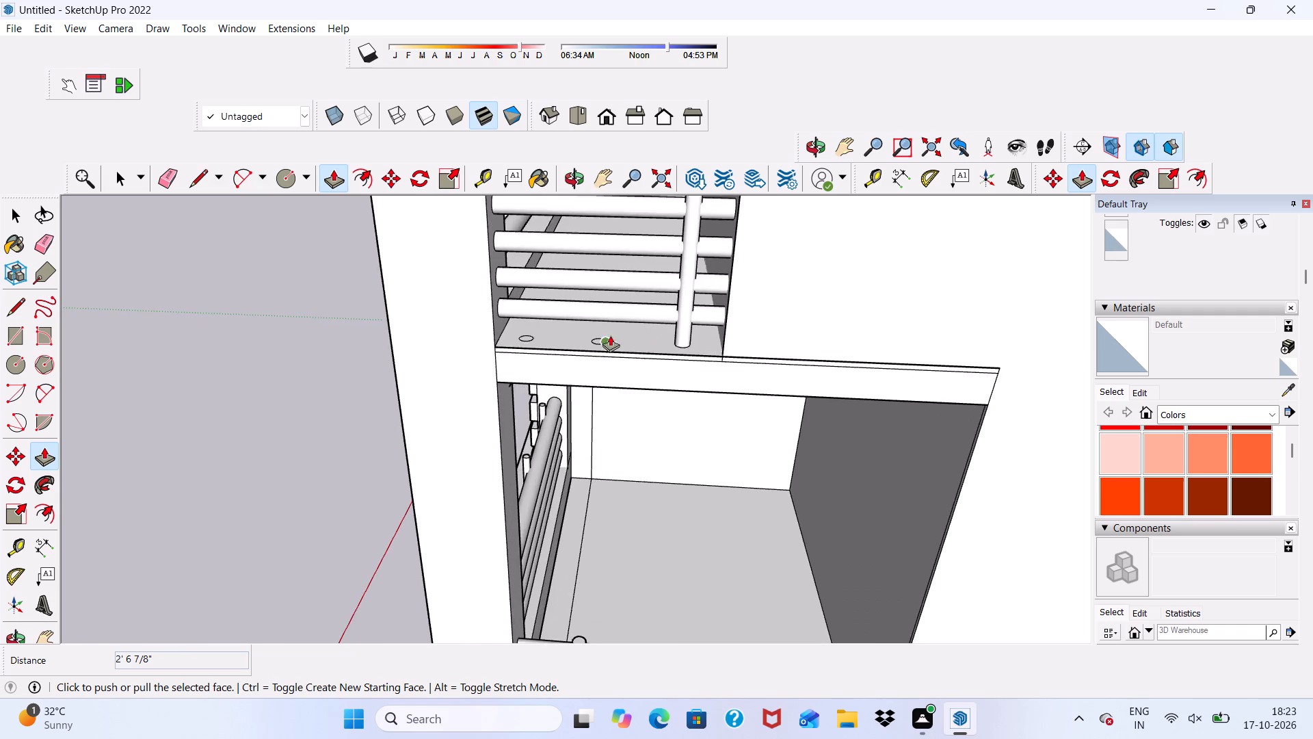
{"action": "scroll", "coordinate": [606, 324], "scroll_direction": "up", "scroll_amount": 8}
{"action": "key", "text": "space"}
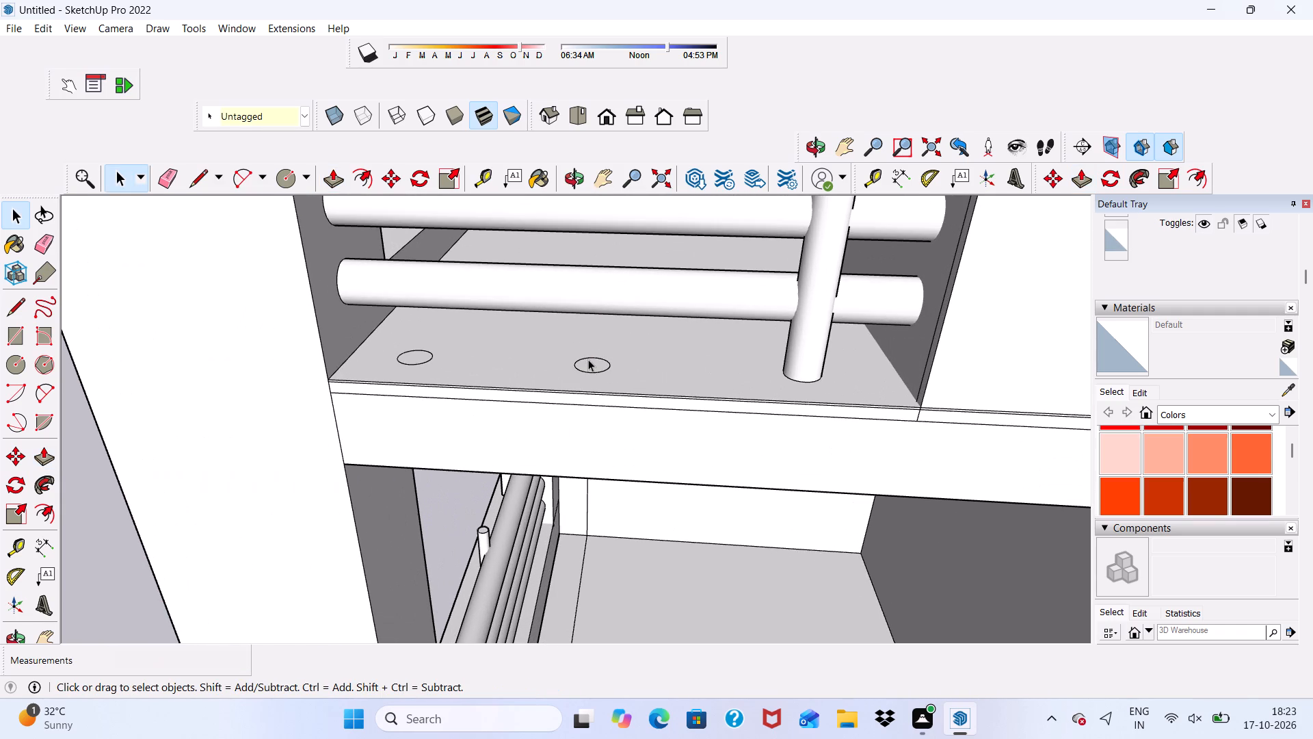
{"action": "left_click", "coordinate": [325, 180]}
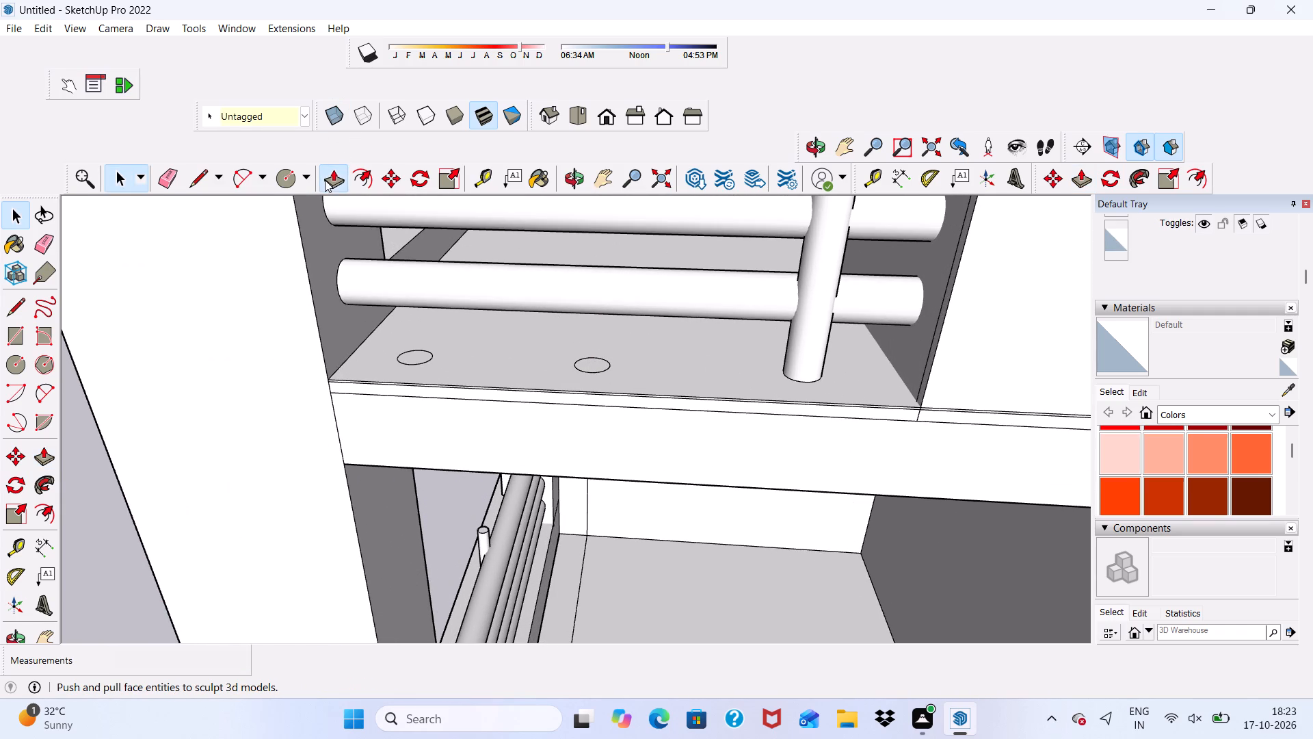
{"action": "scroll", "coordinate": [611, 368], "scroll_direction": "up", "scroll_amount": 3}
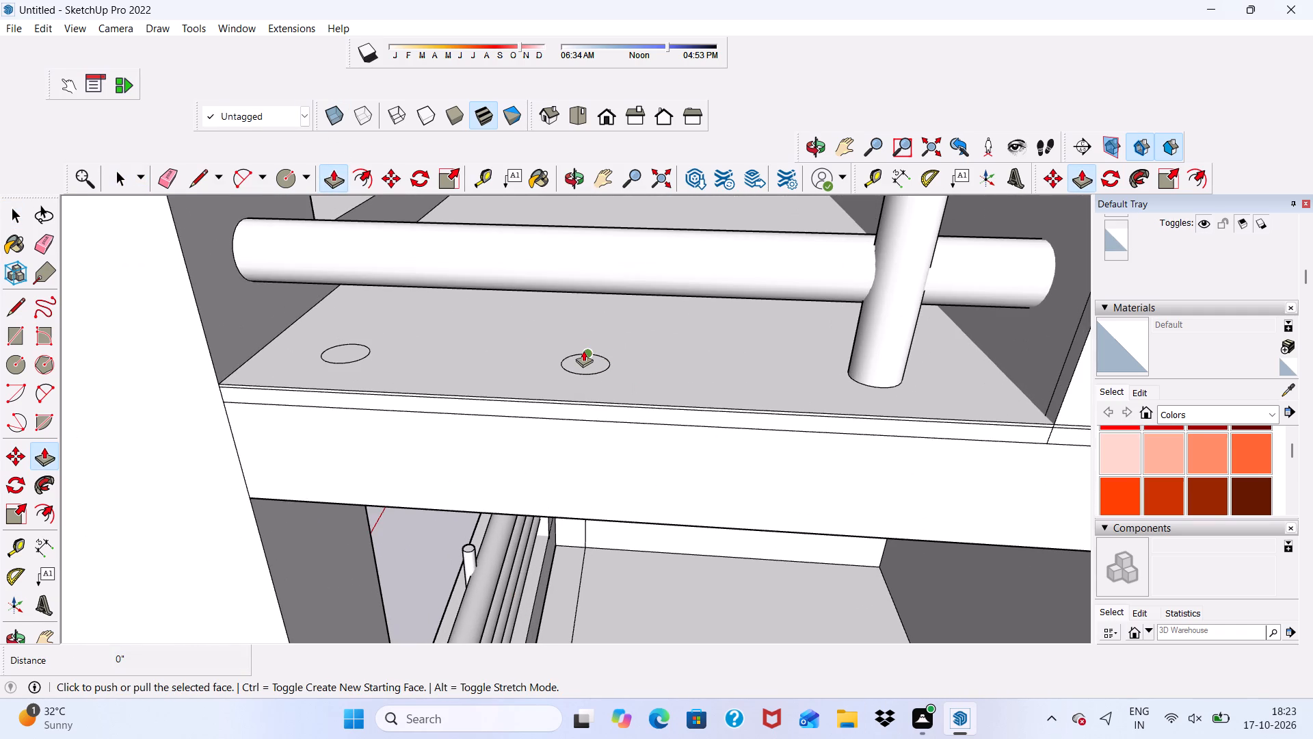
{"action": "key", "text": "space"}
{"action": "scroll", "coordinate": [583, 350], "scroll_direction": "up", "scroll_amount": 4}
{"action": "left_click", "coordinate": [575, 382]}
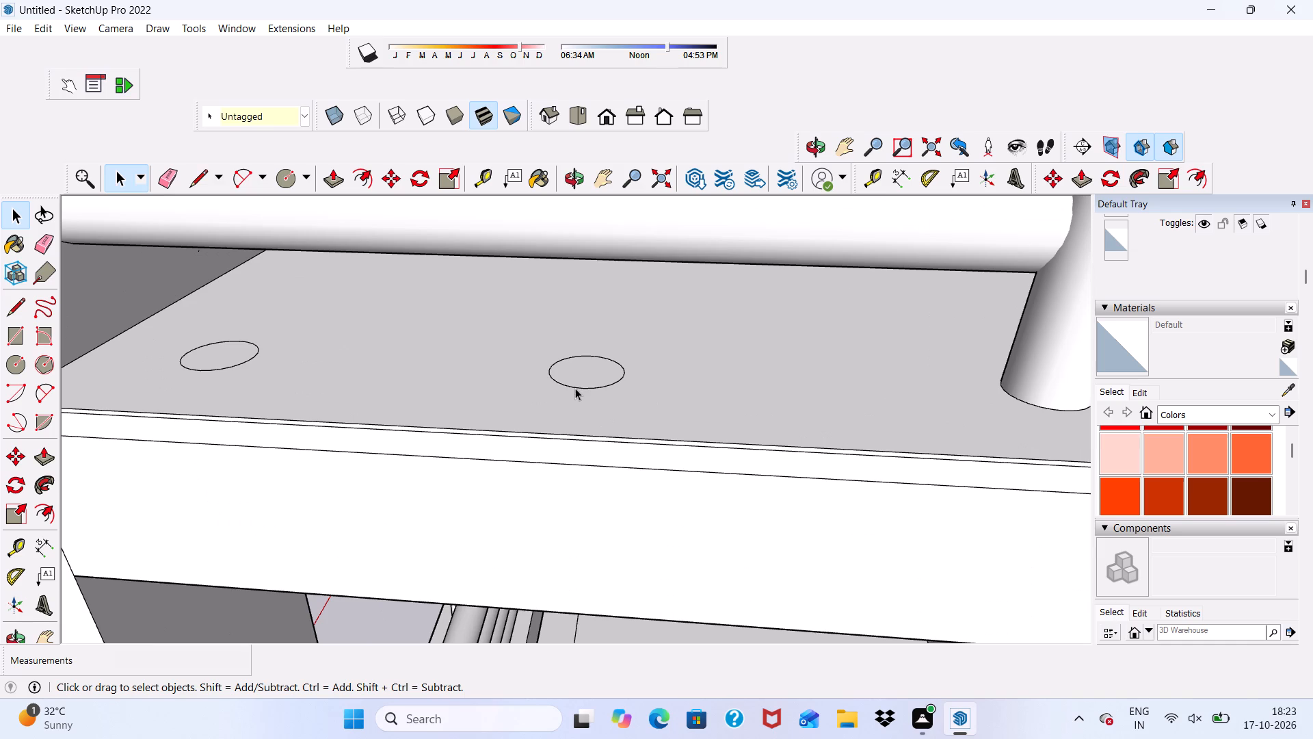
{"action": "left_click", "coordinate": [334, 172]}
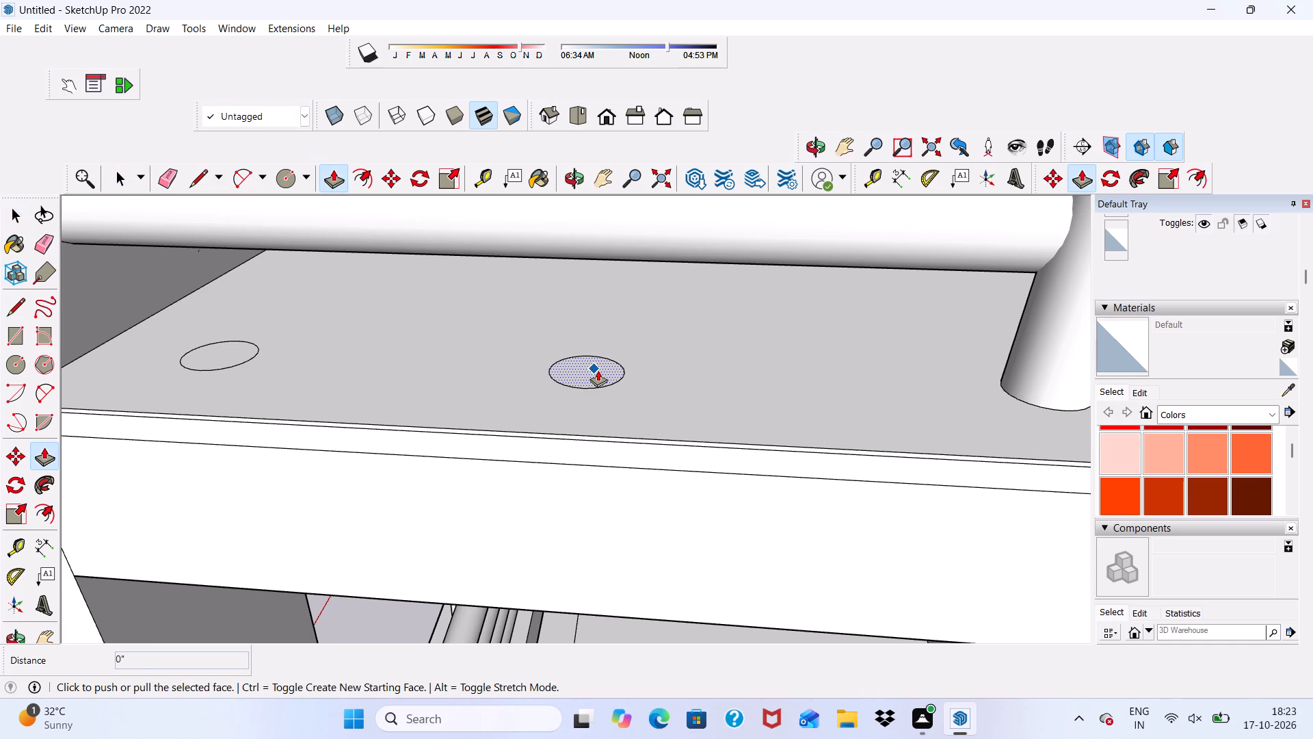
{"action": "left_click", "coordinate": [598, 370]}
{"action": "scroll", "coordinate": [580, 290], "scroll_direction": "down", "scroll_amount": 4}
{"action": "scroll", "coordinate": [581, 289], "scroll_direction": "down", "scroll_amount": 20}
{"action": "scroll", "coordinate": [581, 289], "scroll_direction": "down", "scroll_amount": 2}
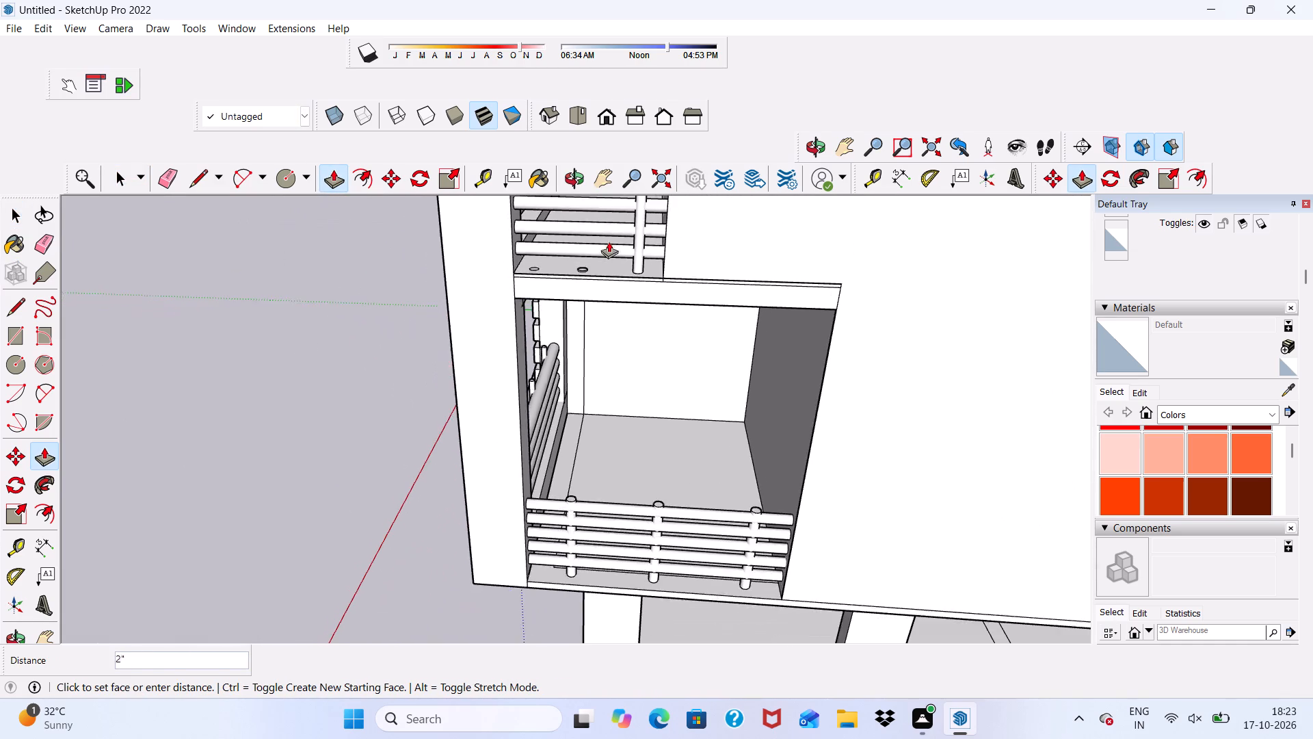
{"action": "scroll", "coordinate": [609, 242], "scroll_direction": "down", "scroll_amount": 20}
{"action": "scroll", "coordinate": [609, 242], "scroll_direction": "down", "scroll_amount": 3}
{"action": "scroll", "coordinate": [609, 245], "scroll_direction": "up", "scroll_amount": 5}
{"action": "scroll", "coordinate": [608, 185], "scroll_direction": "down", "scroll_amount": 6}
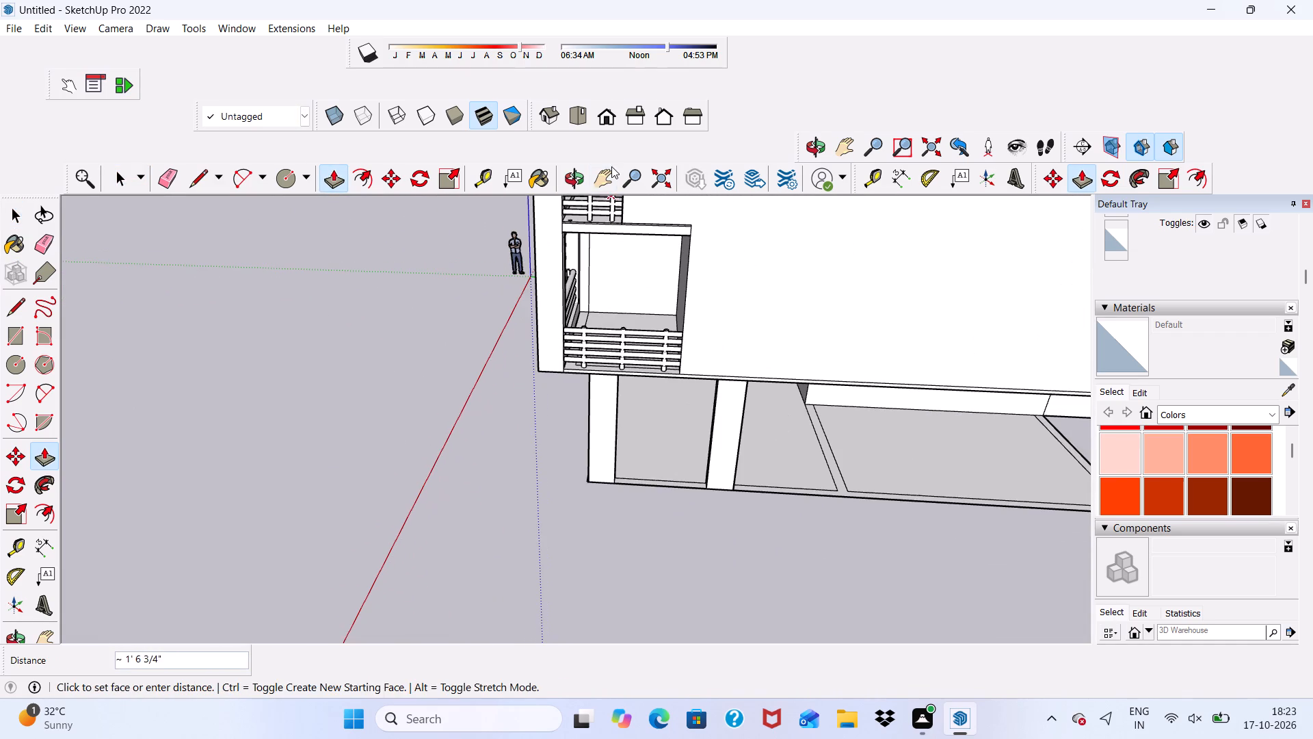
{"action": "scroll", "coordinate": [611, 166], "scroll_direction": "down", "scroll_amount": 18}
{"action": "scroll", "coordinate": [619, 255], "scroll_direction": "up", "scroll_amount": 5}
{"action": "scroll", "coordinate": [609, 219], "scroll_direction": "down", "scroll_amount": 5}
{"action": "scroll", "coordinate": [599, 205], "scroll_direction": "up", "scroll_amount": 5}
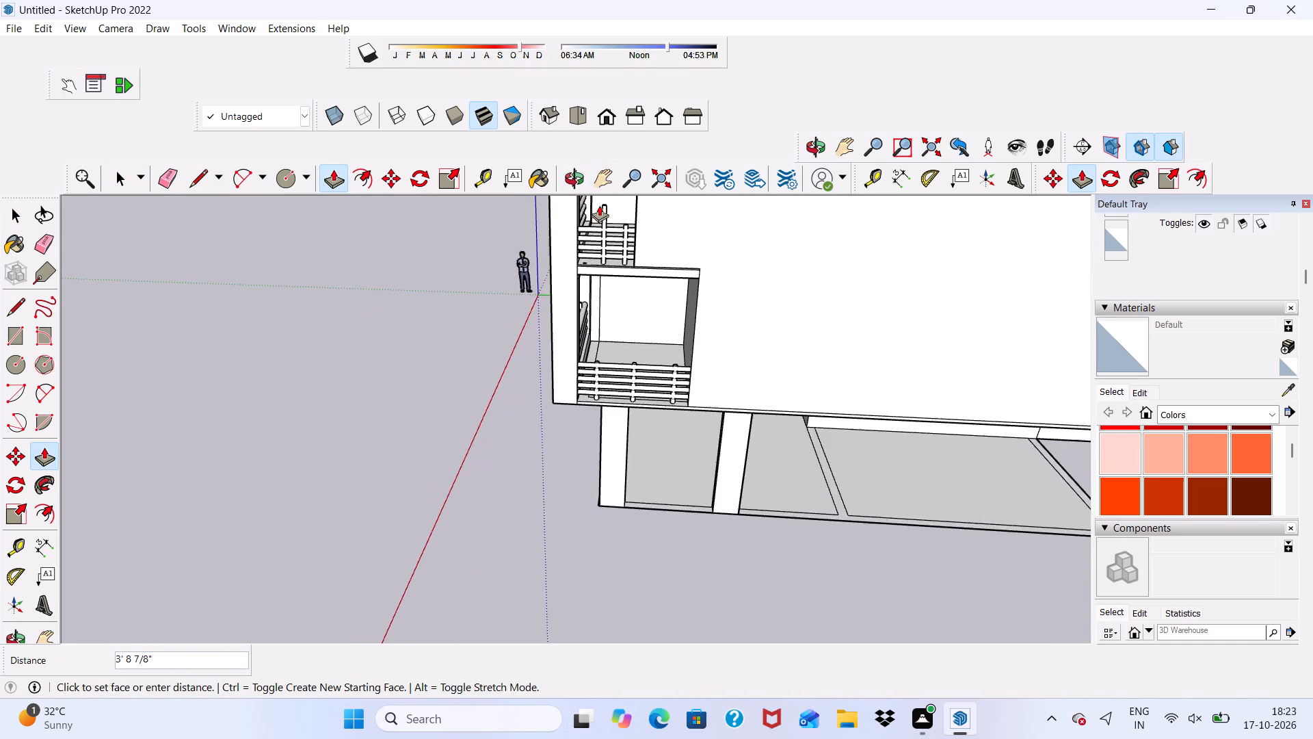
{"action": "scroll", "coordinate": [599, 205], "scroll_direction": "up", "scroll_amount": 3}
{"action": "scroll", "coordinate": [637, 258], "scroll_direction": "up", "scroll_amount": 7}
{"action": "left_click", "coordinate": [638, 232]}
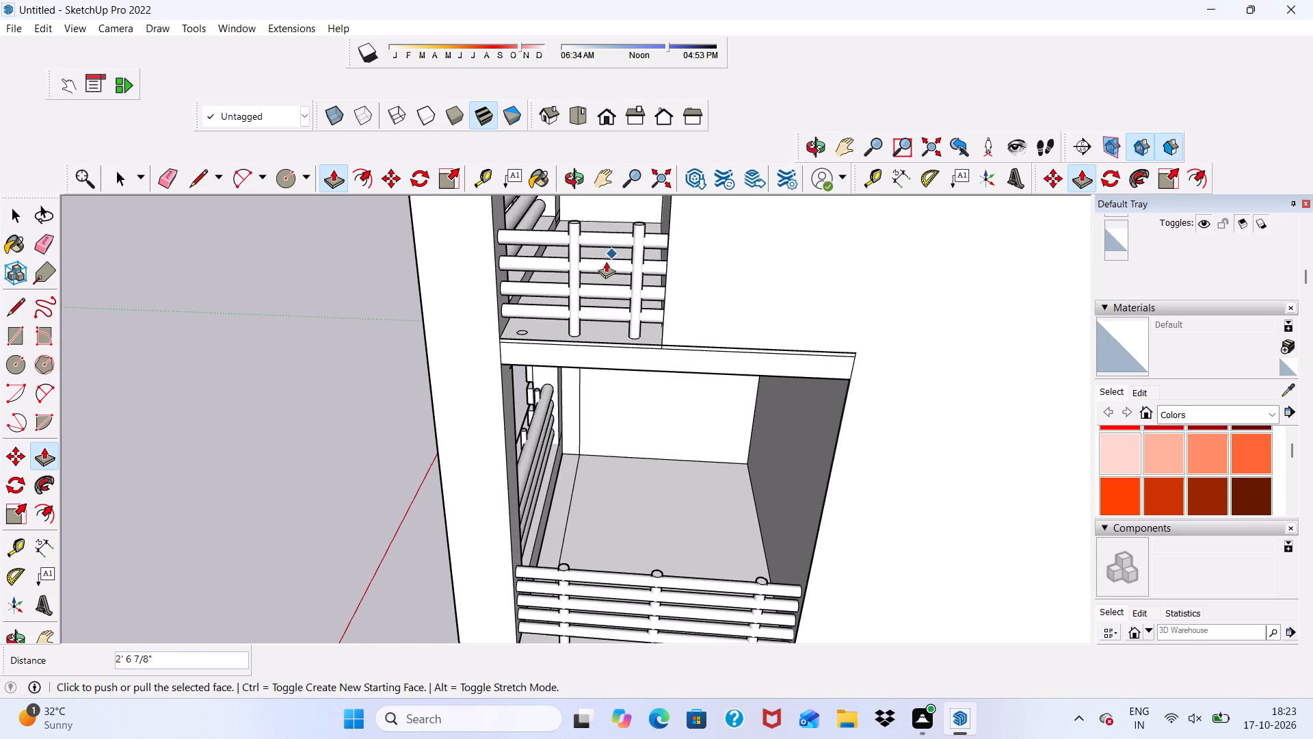
Extrude the remaining floor circle nearest the frame about 2' 6 7/8" upward as the third post.
{"action": "scroll", "coordinate": [499, 332], "scroll_direction": "up", "scroll_amount": 12}
{"action": "key", "text": "space"}
{"action": "scroll", "coordinate": [578, 328], "scroll_direction": "down", "scroll_amount": 3}
{"action": "middle_click_drag", "start_coordinate": [578, 328], "coordinate": [568, 395]}
{"action": "scroll", "coordinate": [553, 388], "scroll_direction": "up", "scroll_amount": 4}
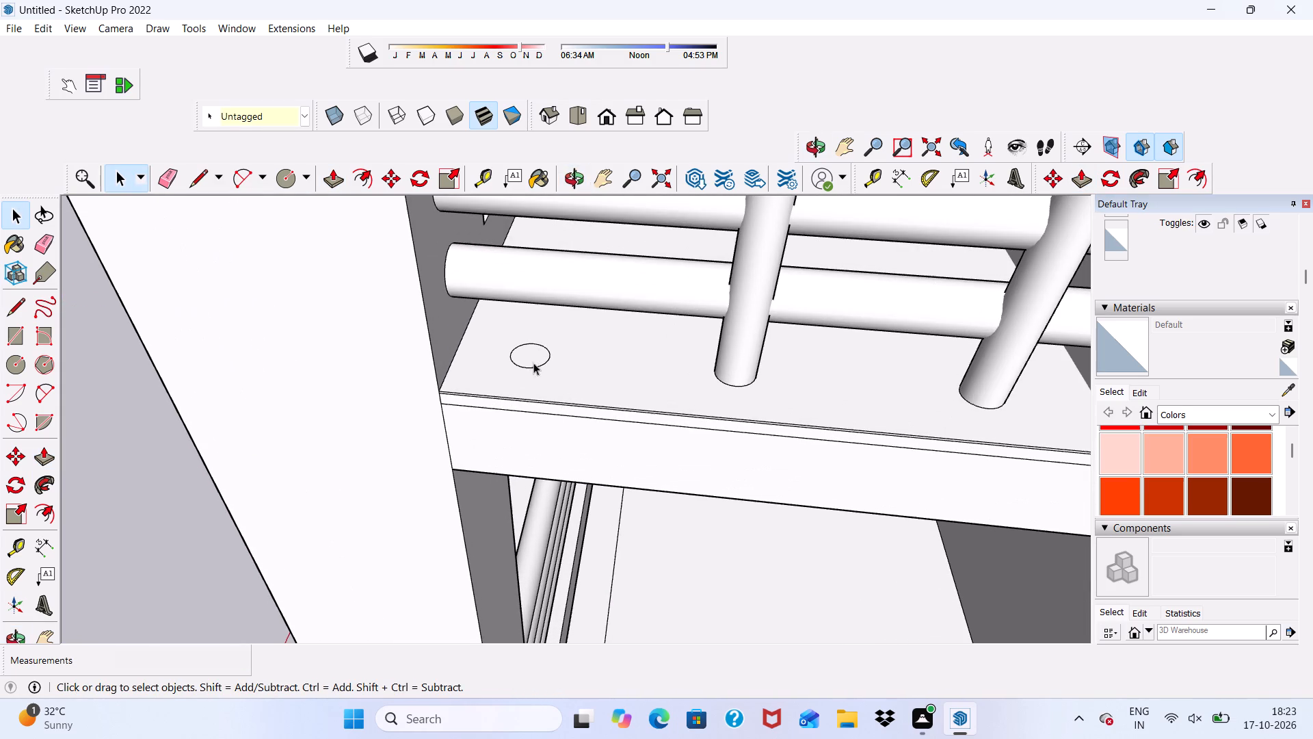
{"action": "left_click", "coordinate": [335, 177]}
{"action": "key", "text": "space"}
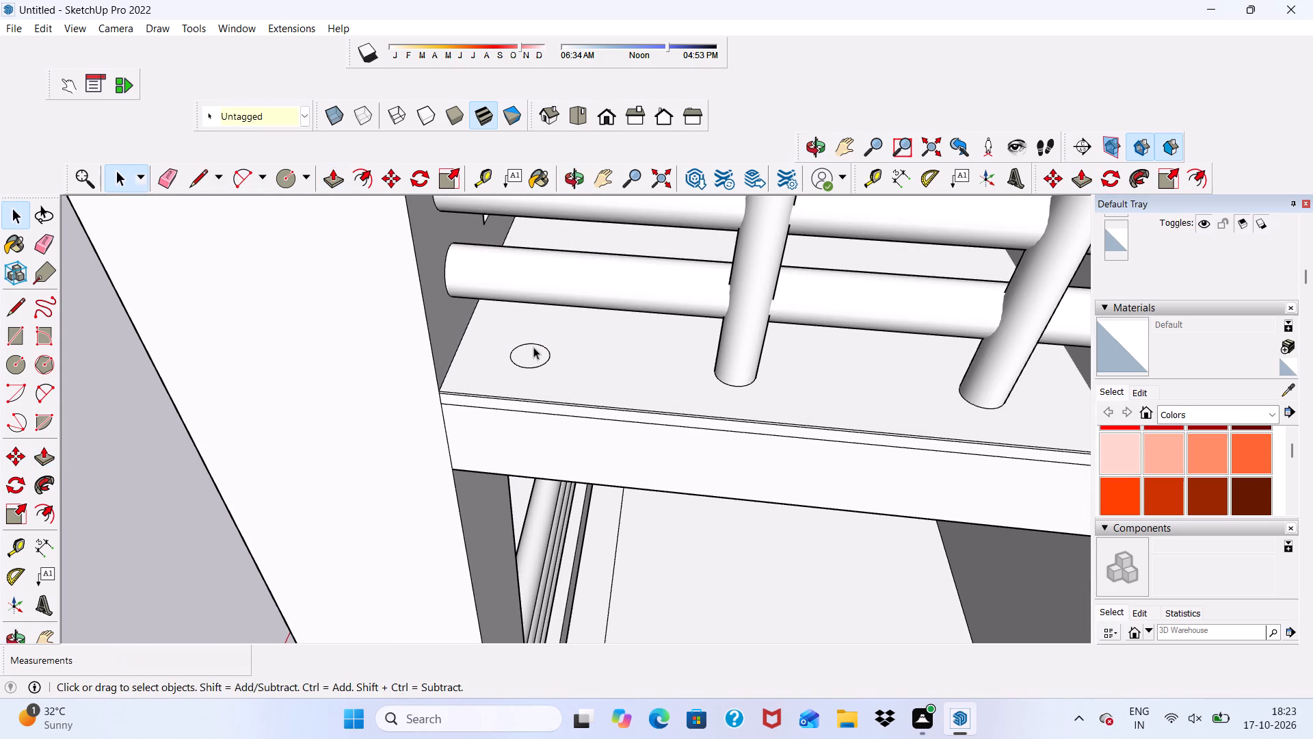
{"action": "left_click", "coordinate": [533, 349]}
{"action": "left_click", "coordinate": [326, 174]}
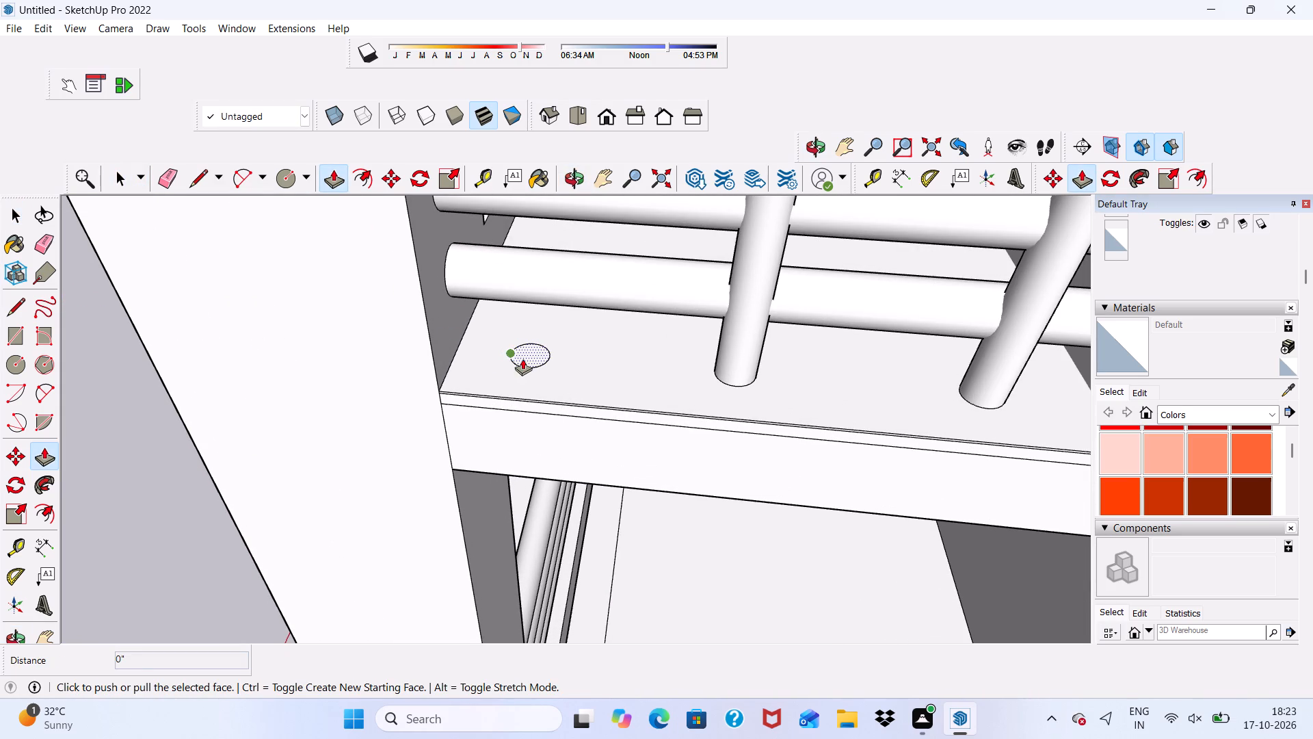
{"action": "left_click", "coordinate": [524, 359]}
{"action": "scroll", "coordinate": [536, 310], "scroll_direction": "down", "scroll_amount": 20}
{"action": "scroll", "coordinate": [536, 310], "scroll_direction": "down", "scroll_amount": 5}
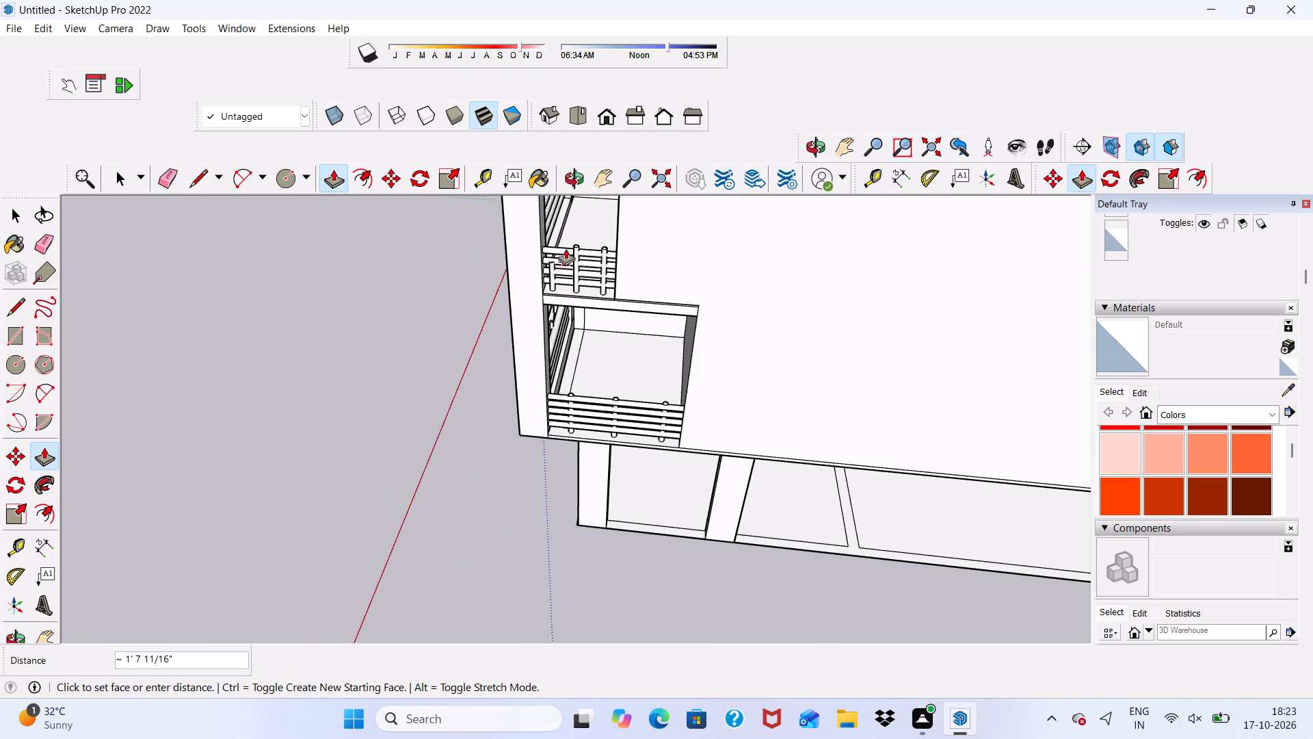
{"action": "scroll", "coordinate": [566, 238], "scroll_direction": "up", "scroll_amount": 6}
{"action": "left_click", "coordinate": [583, 255]}
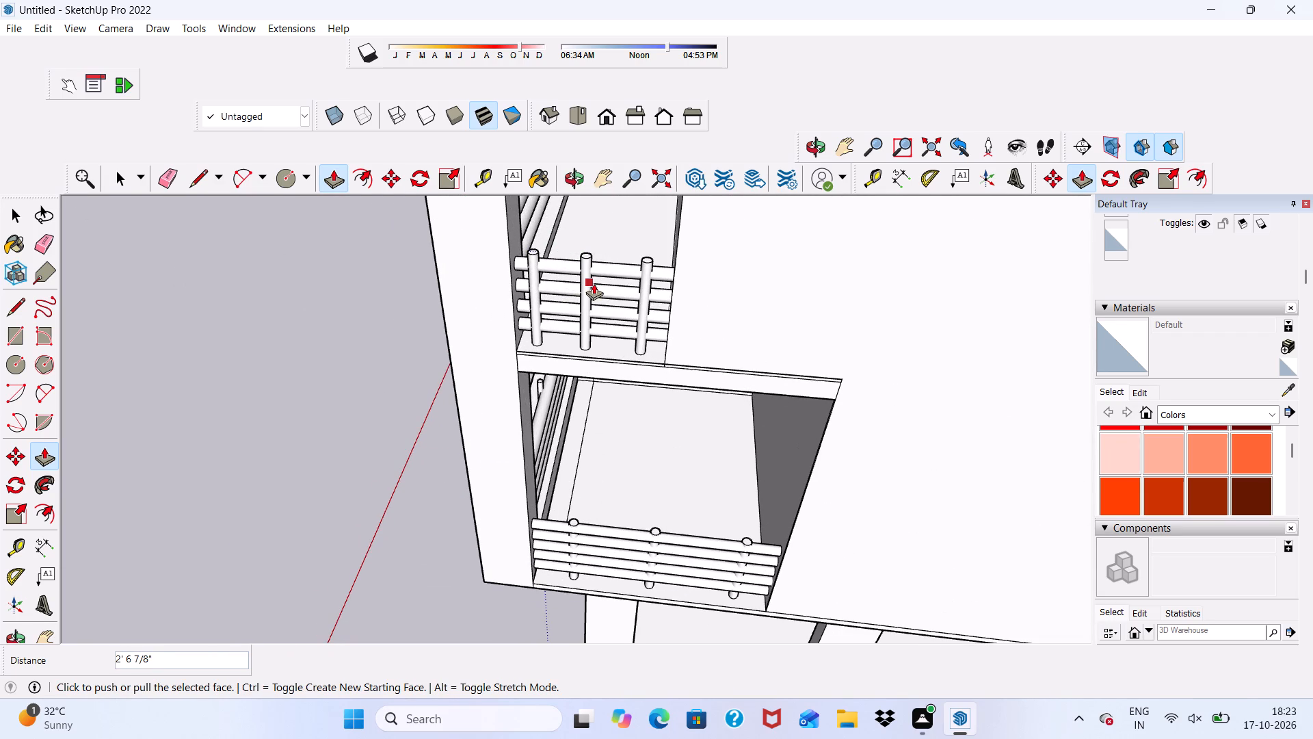
{"action": "key", "text": "space"}
Examine the balcony railings and the building's front and side elevations from several angles.
{"action": "scroll", "coordinate": [592, 283], "scroll_direction": "up", "scroll_amount": 1}
{"action": "scroll", "coordinate": [593, 288], "scroll_direction": "down", "scroll_amount": 8}
{"action": "middle_click_drag", "start_coordinate": [624, 375], "coordinate": [676, 228]}
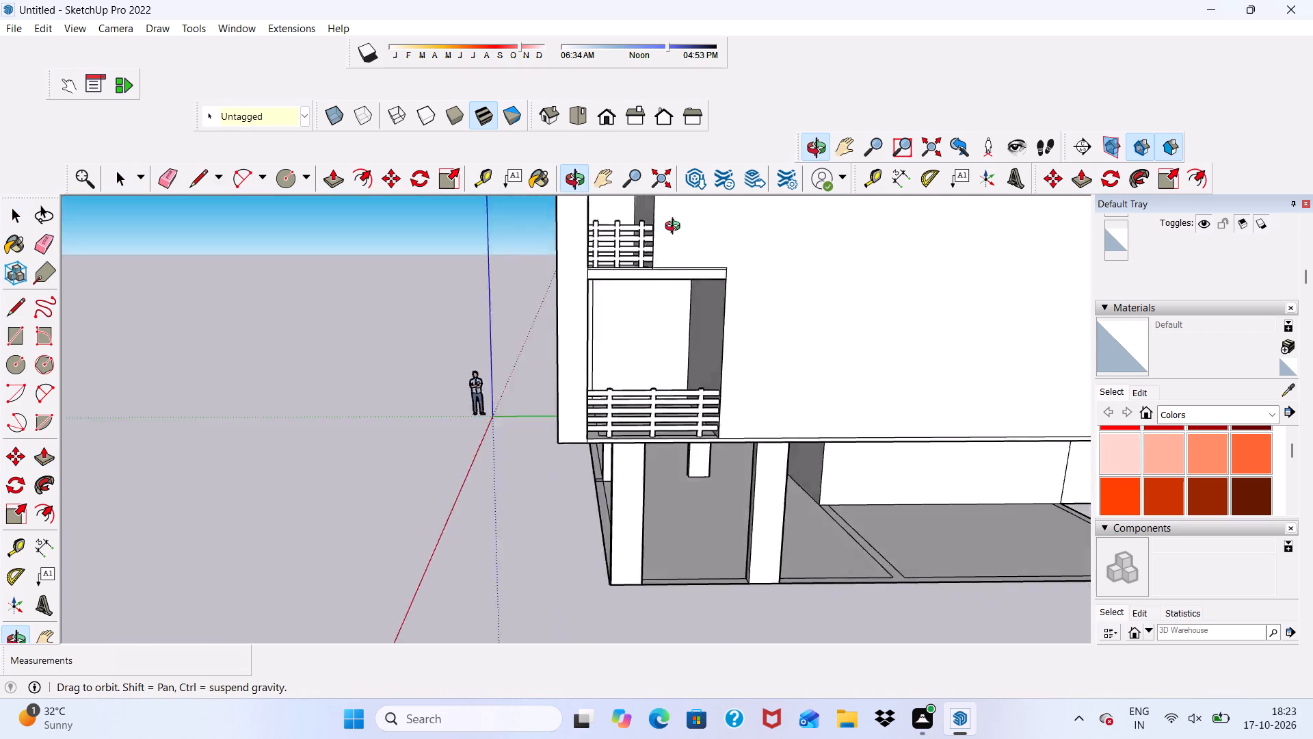
{"action": "middle_click_drag", "start_coordinate": [676, 228], "coordinate": [981, 322]}
{"action": "scroll", "coordinate": [981, 322], "scroll_direction": "down", "scroll_amount": 1}
{"action": "scroll", "coordinate": [974, 322], "scroll_direction": "up", "scroll_amount": 1}
{"action": "scroll", "coordinate": [604, 311], "scroll_direction": "down", "scroll_amount": 5}
{"action": "middle_click_drag", "start_coordinate": [587, 365], "coordinate": [796, 356]}
{"action": "scroll", "coordinate": [534, 349], "scroll_direction": "down", "scroll_amount": 2}
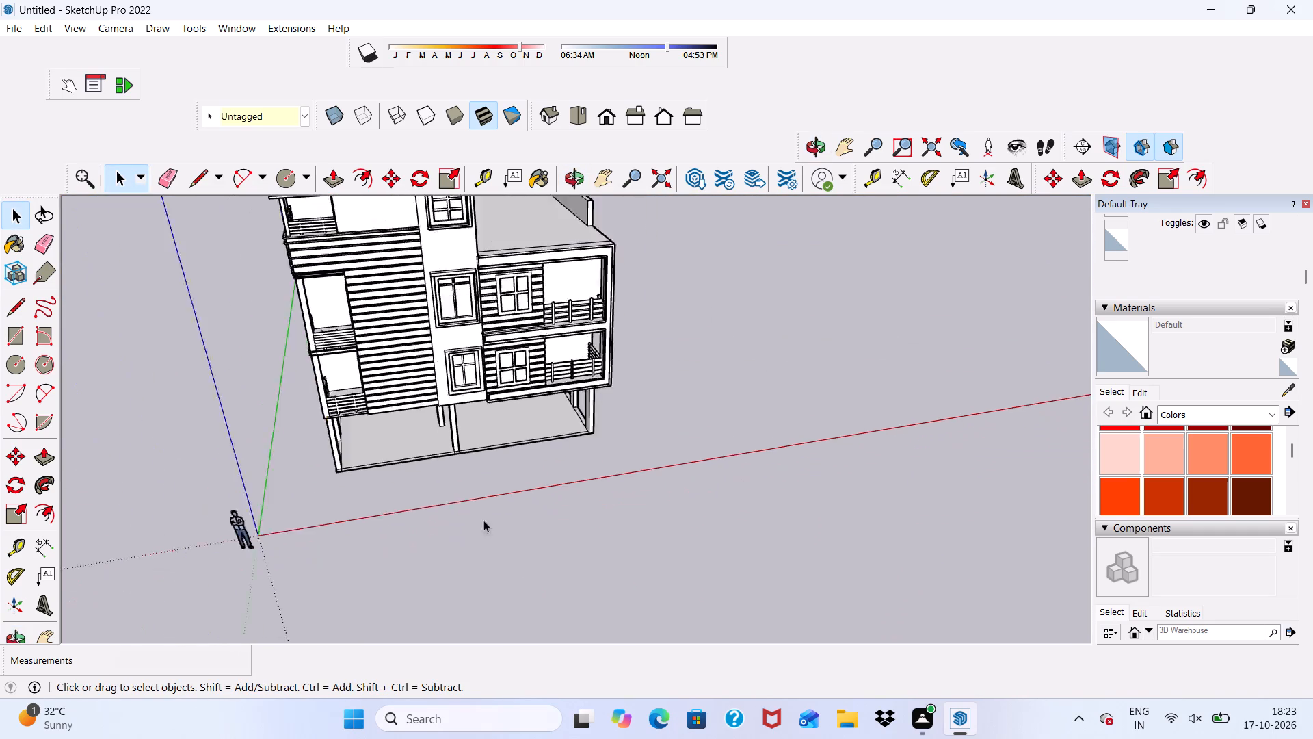
{"action": "scroll", "coordinate": [483, 520], "scroll_direction": "down", "scroll_amount": 10}
{"action": "scroll", "coordinate": [448, 587], "scroll_direction": "up", "scroll_amount": 6}
{"action": "scroll", "coordinate": [448, 582], "scroll_direction": "down", "scroll_amount": 4}
{"action": "middle_click_drag", "start_coordinate": [461, 567], "coordinate": [236, 396]}
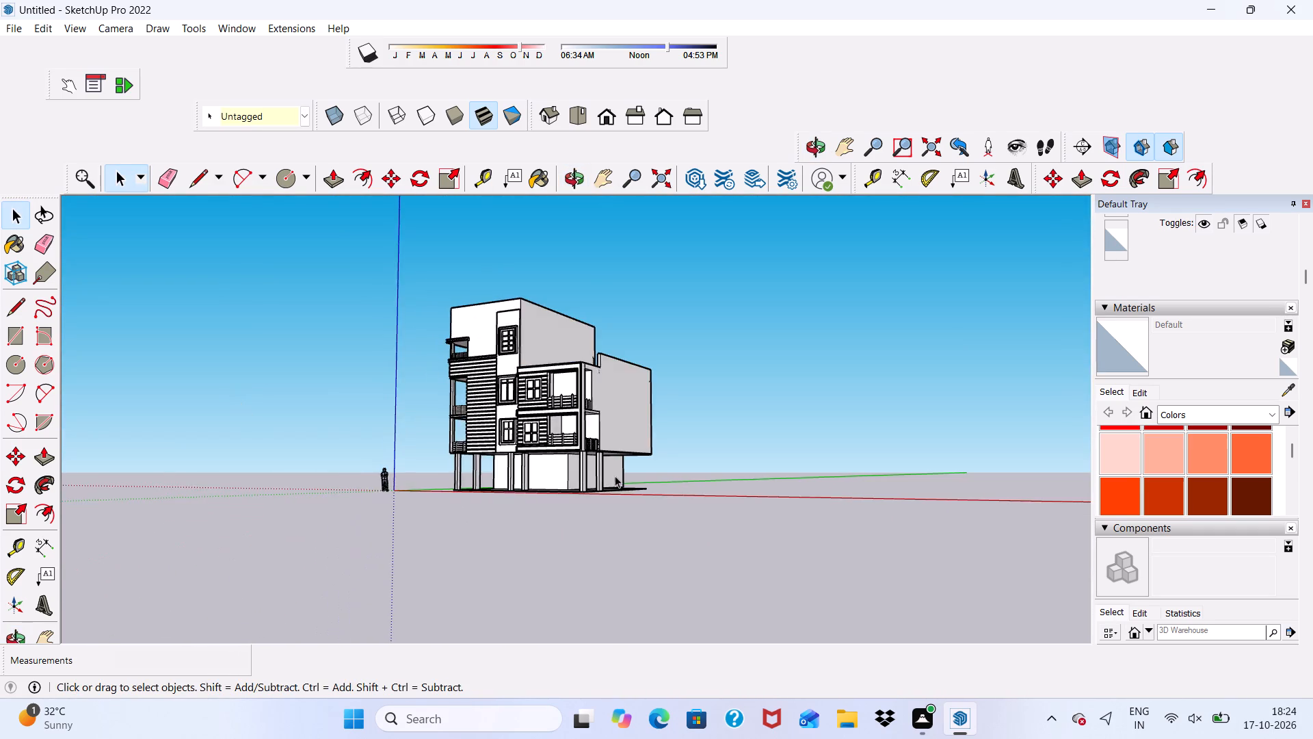
{"action": "scroll", "coordinate": [623, 467], "scroll_direction": "up", "scroll_amount": 5}
{"action": "scroll", "coordinate": [535, 305], "scroll_direction": "up", "scroll_amount": 9}
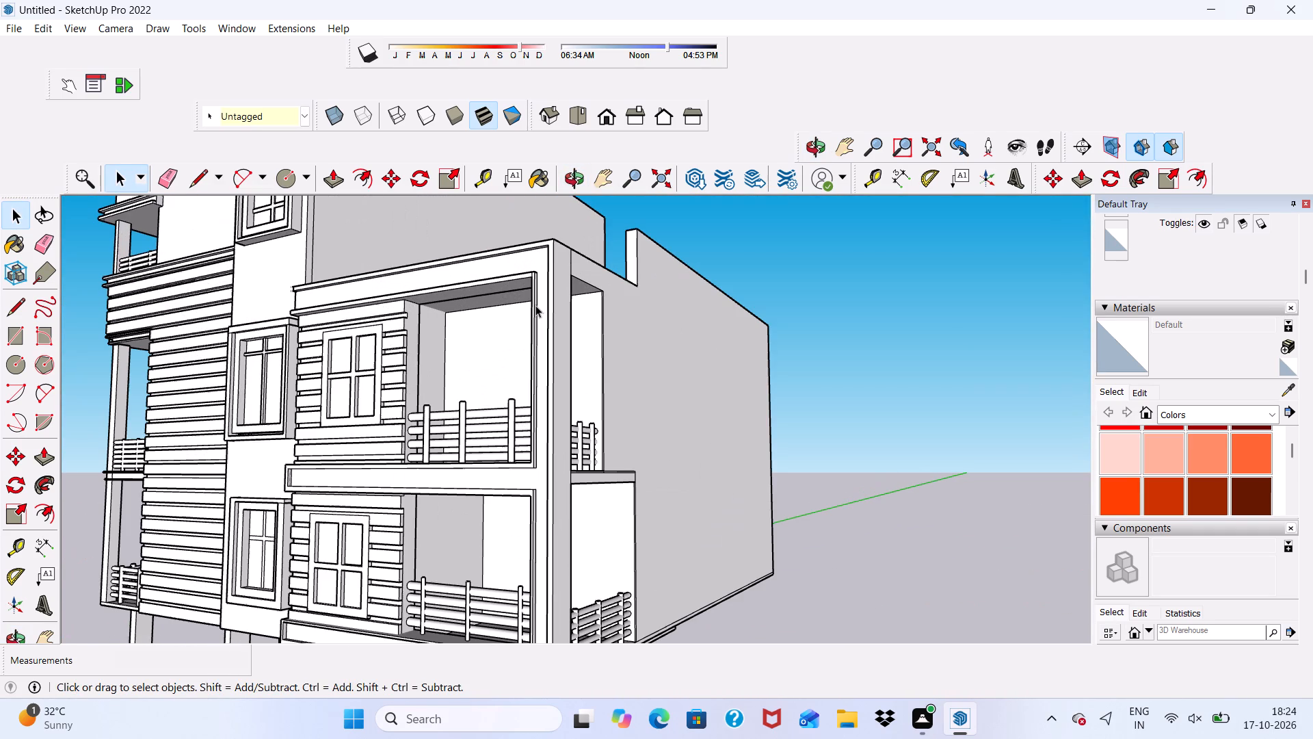
{"action": "scroll", "coordinate": [535, 305], "scroll_direction": "down", "scroll_amount": 4}
{"action": "middle_click_drag", "start_coordinate": [535, 305], "coordinate": [437, 339]}
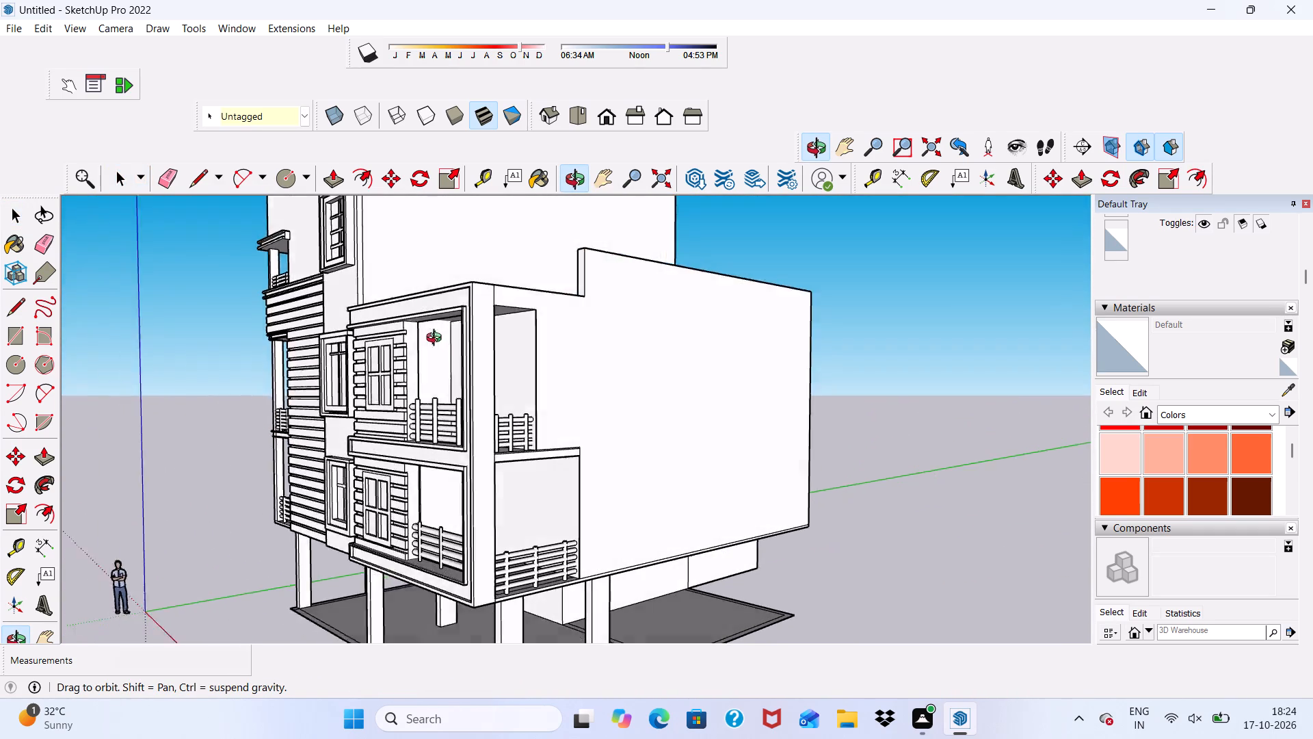
{"action": "middle_click_drag", "start_coordinate": [437, 339], "coordinate": [402, 360]}
{"action": "scroll", "coordinate": [402, 343], "scroll_direction": "up", "scroll_amount": 1}
{"action": "scroll", "coordinate": [406, 328], "scroll_direction": "down", "scroll_amount": 6}
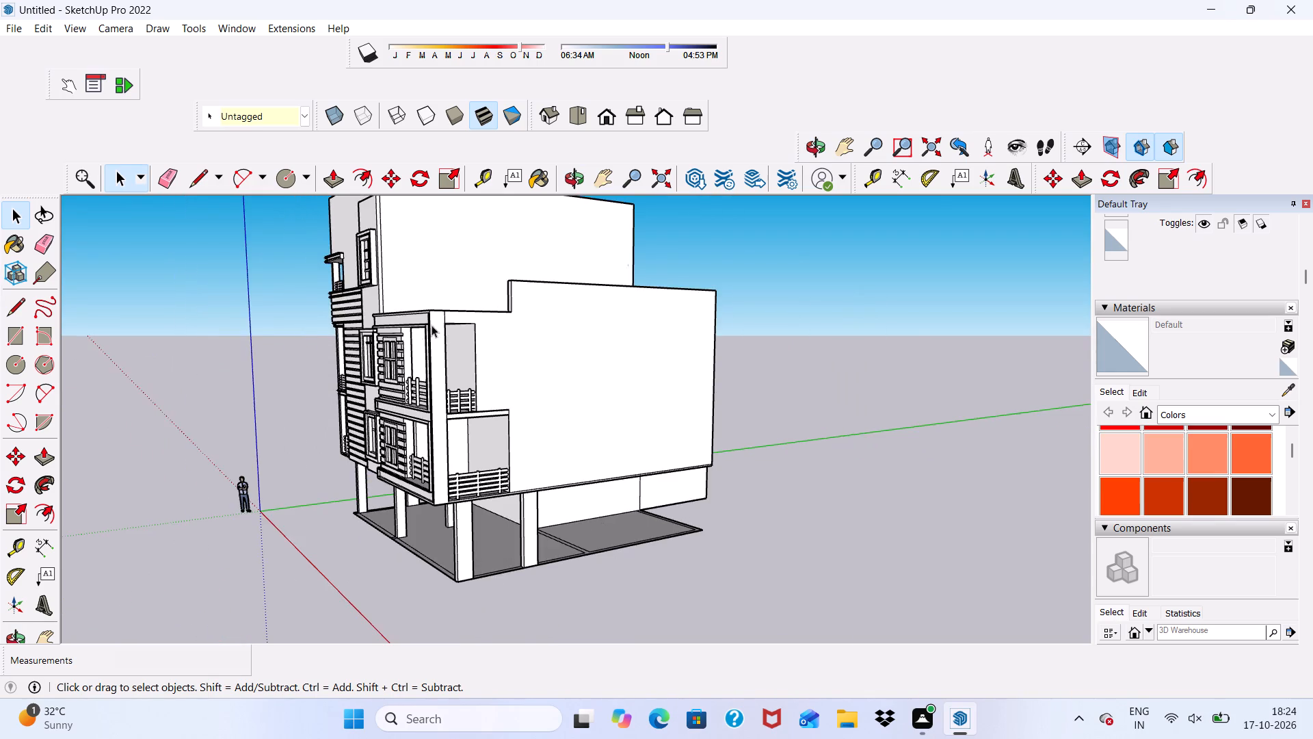
Erase the stray vertical line segments on the upper wall beside the roof terrace's front corner.
{"action": "middle_click_drag", "start_coordinate": [432, 325], "coordinate": [592, 458]}
{"action": "scroll", "coordinate": [426, 419], "scroll_direction": "up", "scroll_amount": 8}
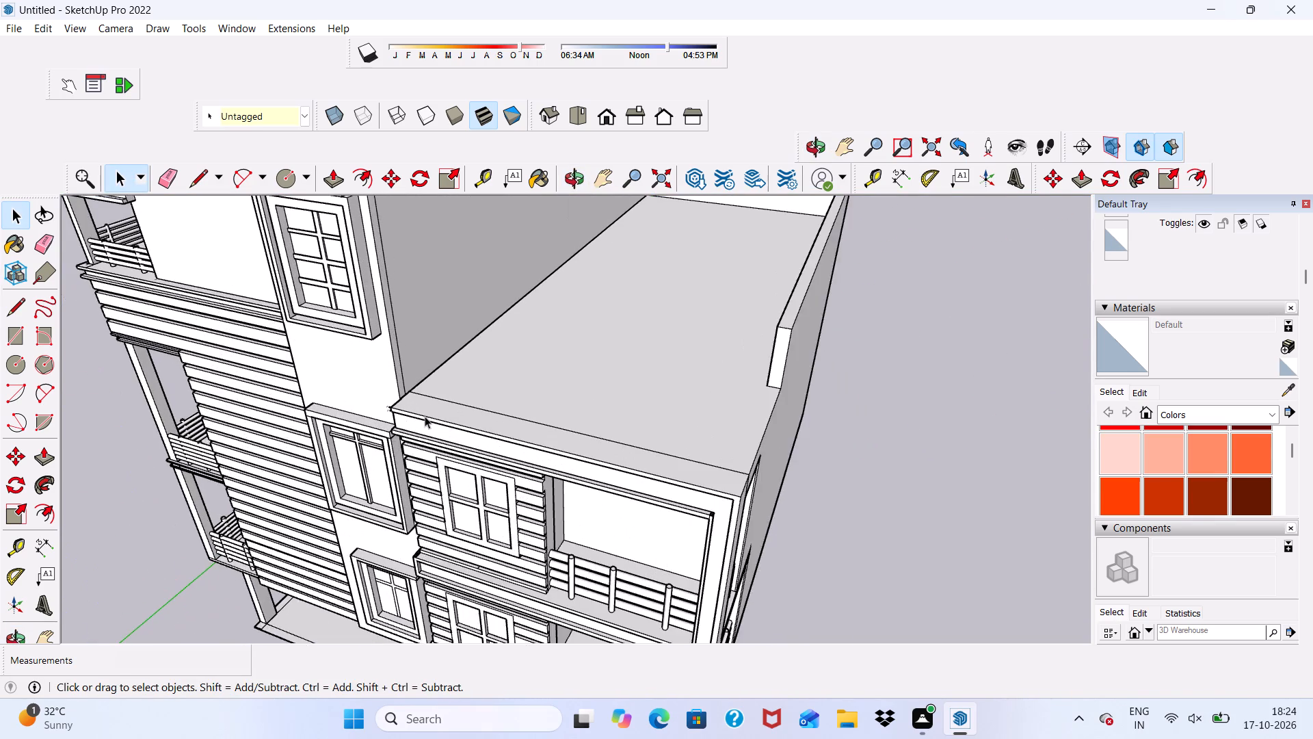
{"action": "middle_click_drag", "start_coordinate": [424, 415], "coordinate": [475, 347]}
{"action": "scroll", "coordinate": [475, 347], "scroll_direction": "up", "scroll_amount": 1}
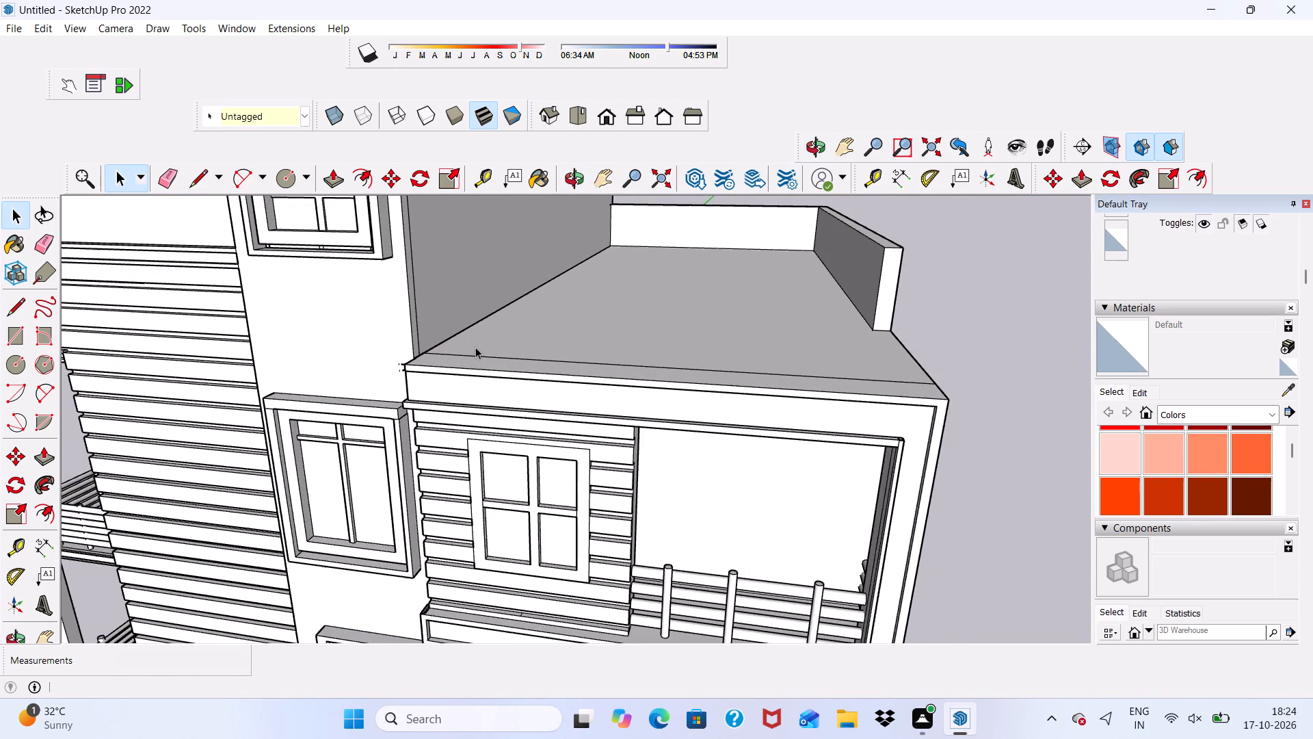
{"action": "scroll", "coordinate": [475, 347], "scroll_direction": "up", "scroll_amount": 2}
{"action": "middle_click_drag", "start_coordinate": [475, 347], "coordinate": [415, 372]}
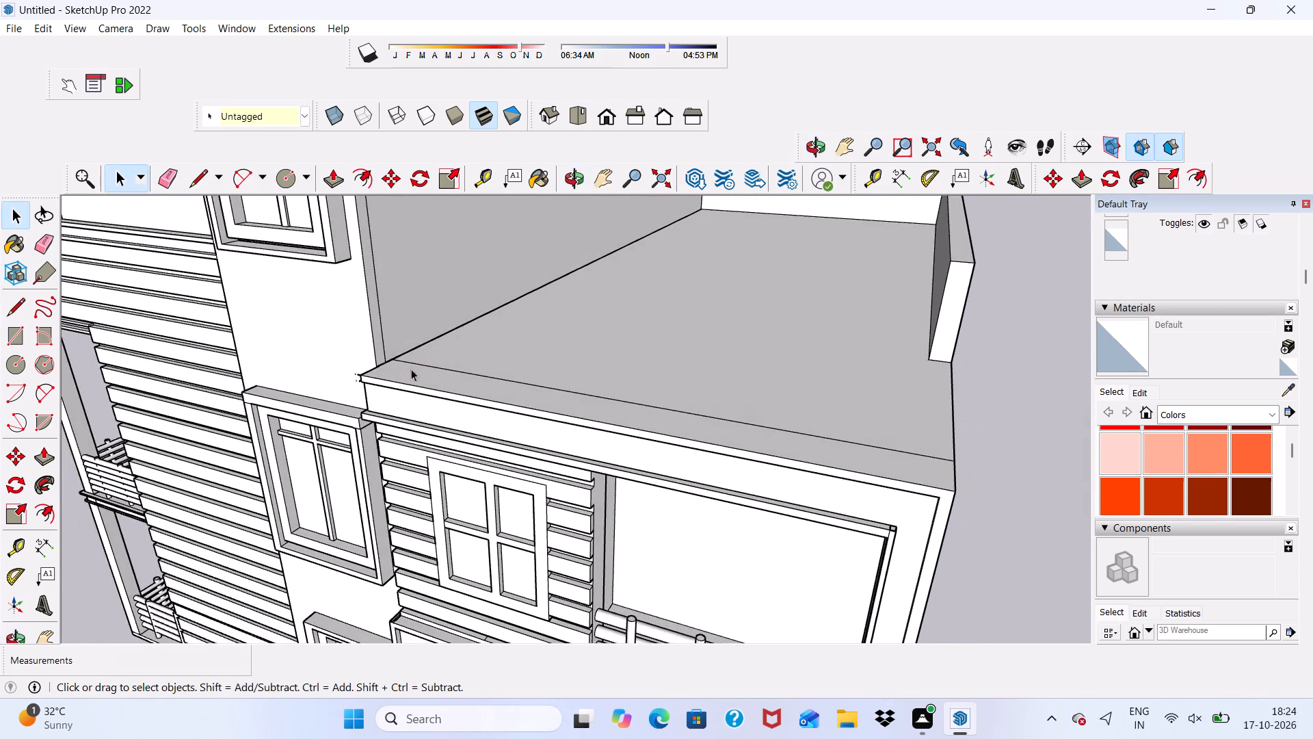
{"action": "scroll", "coordinate": [411, 369], "scroll_direction": "up", "scroll_amount": 7}
{"action": "scroll", "coordinate": [364, 293], "scroll_direction": "down", "scroll_amount": 5}
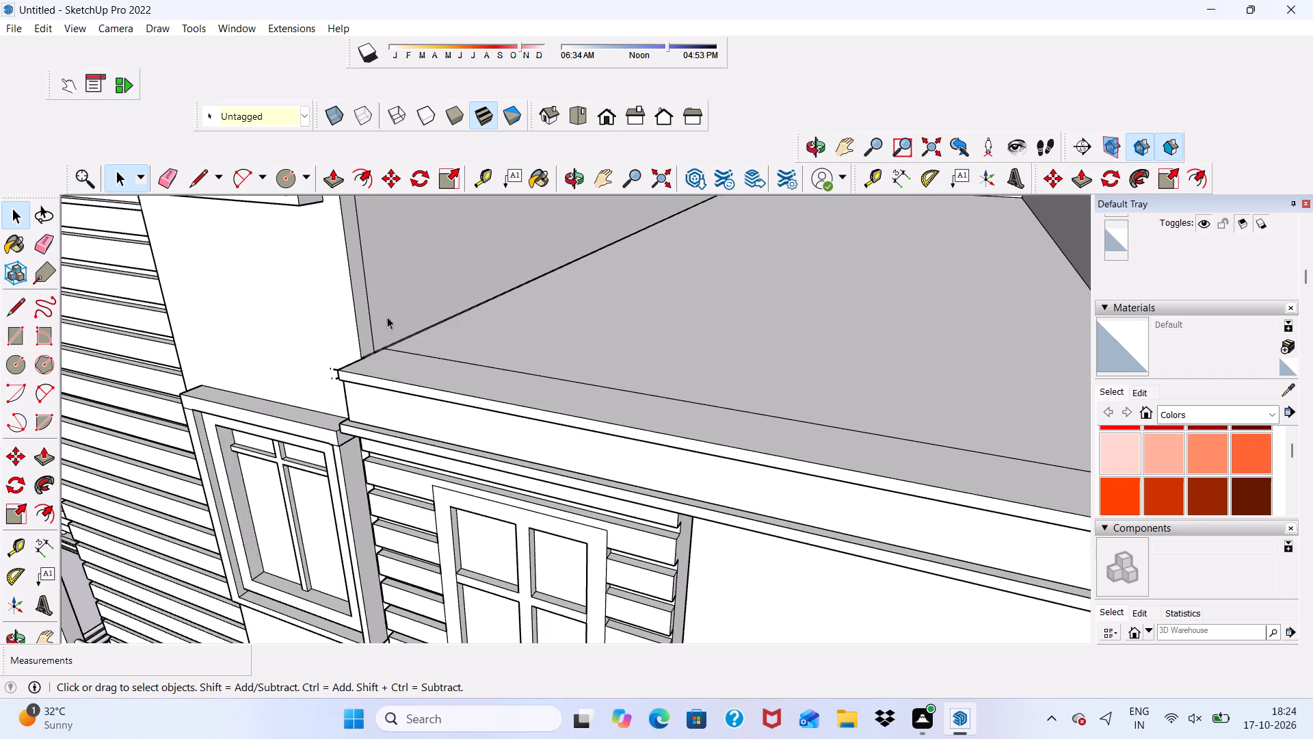
{"action": "scroll", "coordinate": [387, 317], "scroll_direction": "down", "scroll_amount": 8}
{"action": "middle_click_drag", "start_coordinate": [429, 315], "coordinate": [394, 372]}
{"action": "scroll", "coordinate": [215, 171], "scroll_direction": "up", "scroll_amount": 1}
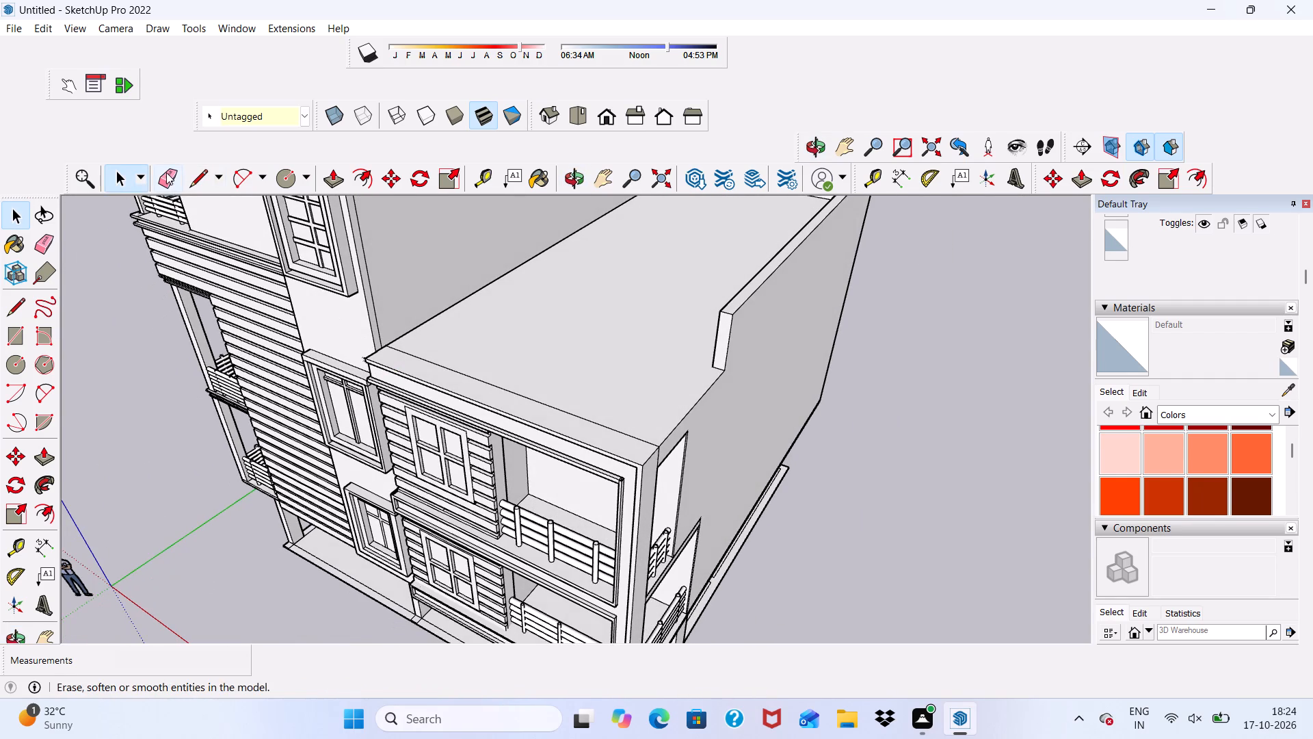
{"action": "left_click", "coordinate": [166, 172]}
{"action": "scroll", "coordinate": [322, 229], "scroll_direction": "up", "scroll_amount": 3}
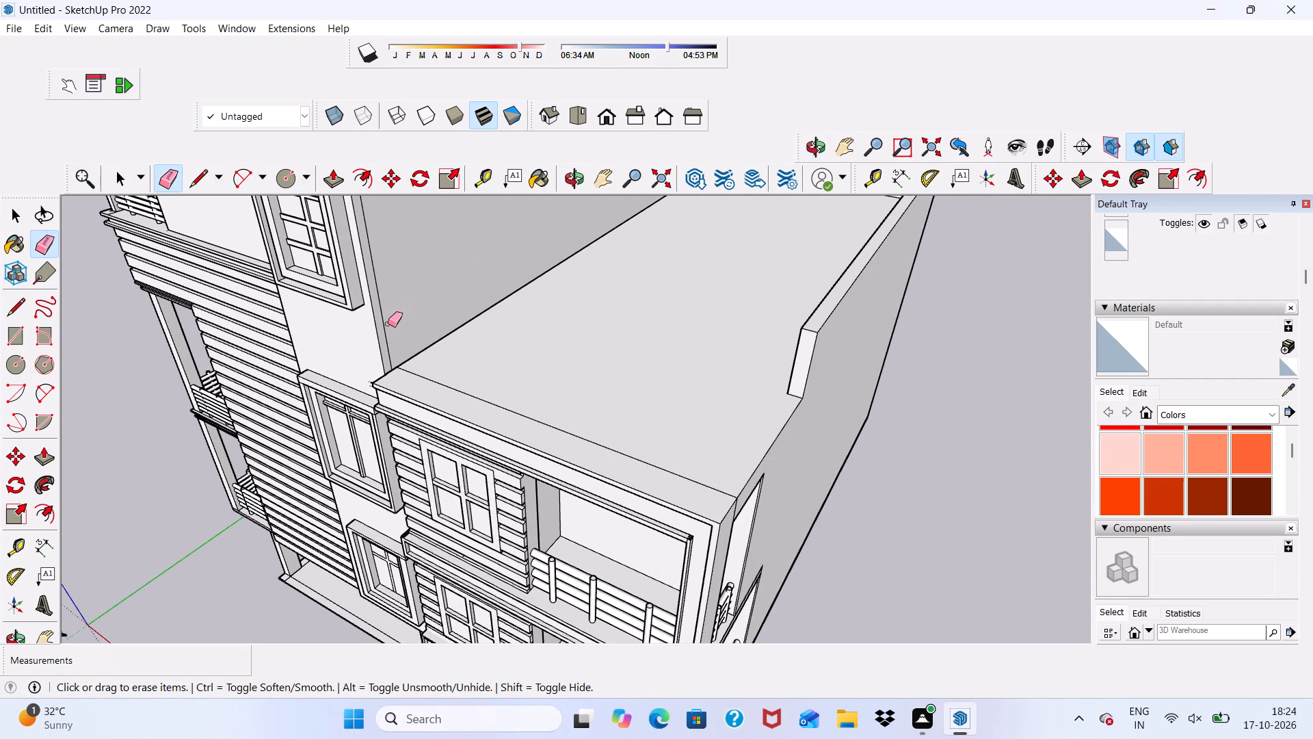
{"action": "left_click", "coordinate": [388, 324]}
{"action": "scroll", "coordinate": [388, 322], "scroll_direction": "down", "scroll_amount": 4}
{"action": "scroll", "coordinate": [393, 301], "scroll_direction": "up", "scroll_amount": 1}
{"action": "scroll", "coordinate": [387, 290], "scroll_direction": "down", "scroll_amount": 13}
{"action": "scroll", "coordinate": [395, 339], "scroll_direction": "up", "scroll_amount": 5}
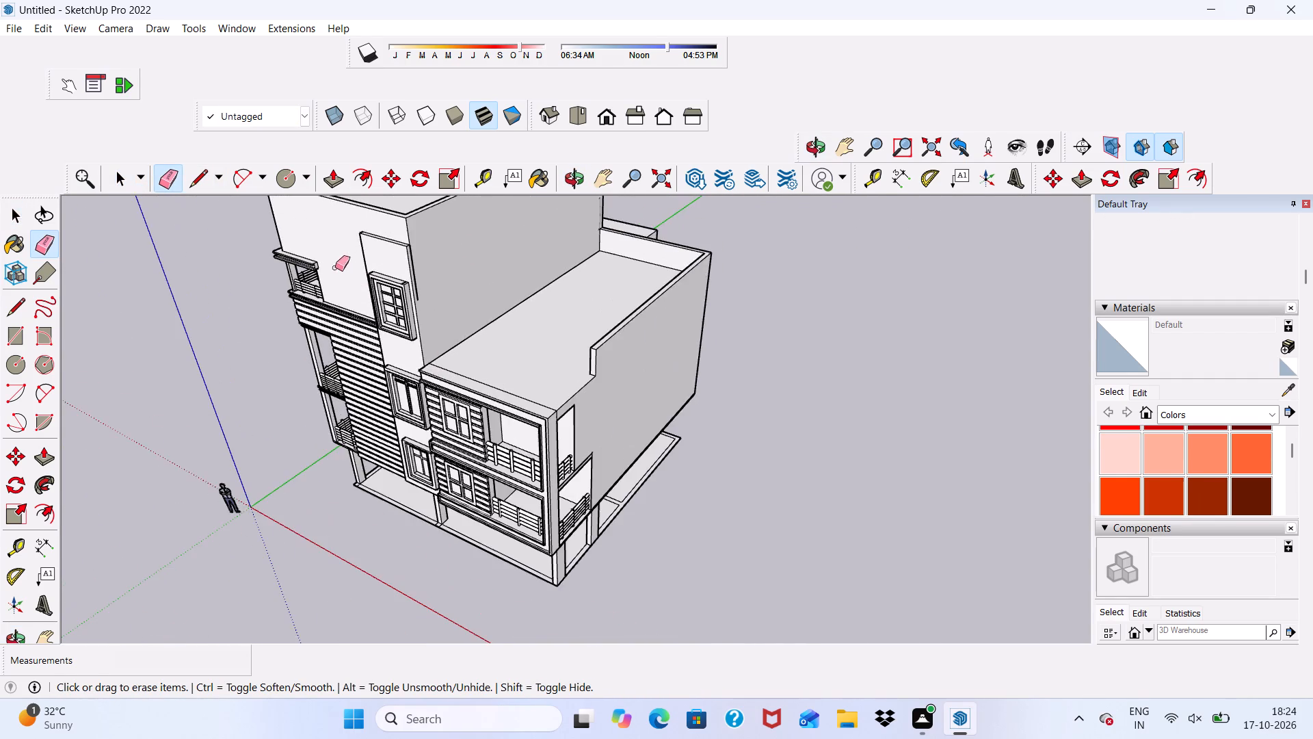
{"action": "scroll", "coordinate": [335, 268], "scroll_direction": "up", "scroll_amount": 1}
{"action": "scroll", "coordinate": [425, 285], "scroll_direction": "up", "scroll_amount": 8}
{"action": "left_click", "coordinate": [423, 256]}
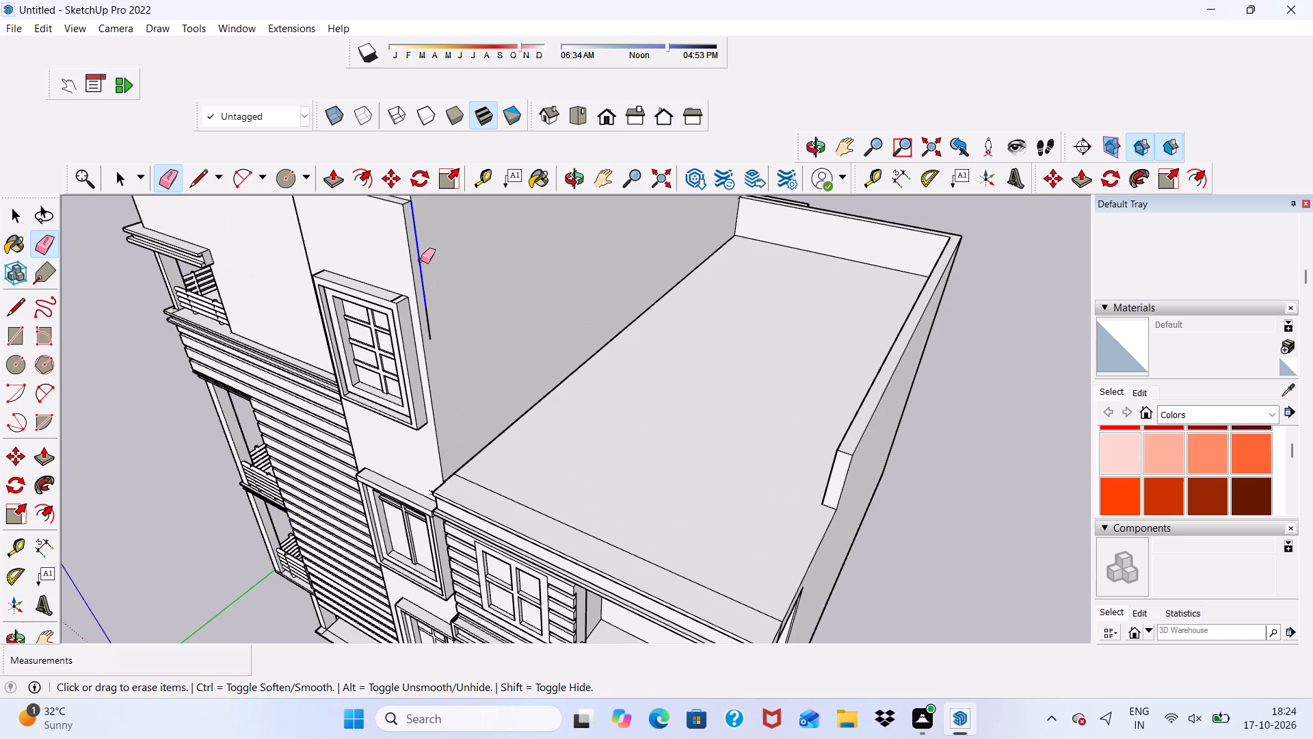
{"action": "middle_click_drag", "start_coordinate": [431, 312], "coordinate": [331, 345]}
{"action": "scroll", "coordinate": [432, 317], "scroll_direction": "down", "scroll_amount": 1}
{"action": "scroll", "coordinate": [381, 320], "scroll_direction": "up", "scroll_amount": 2}
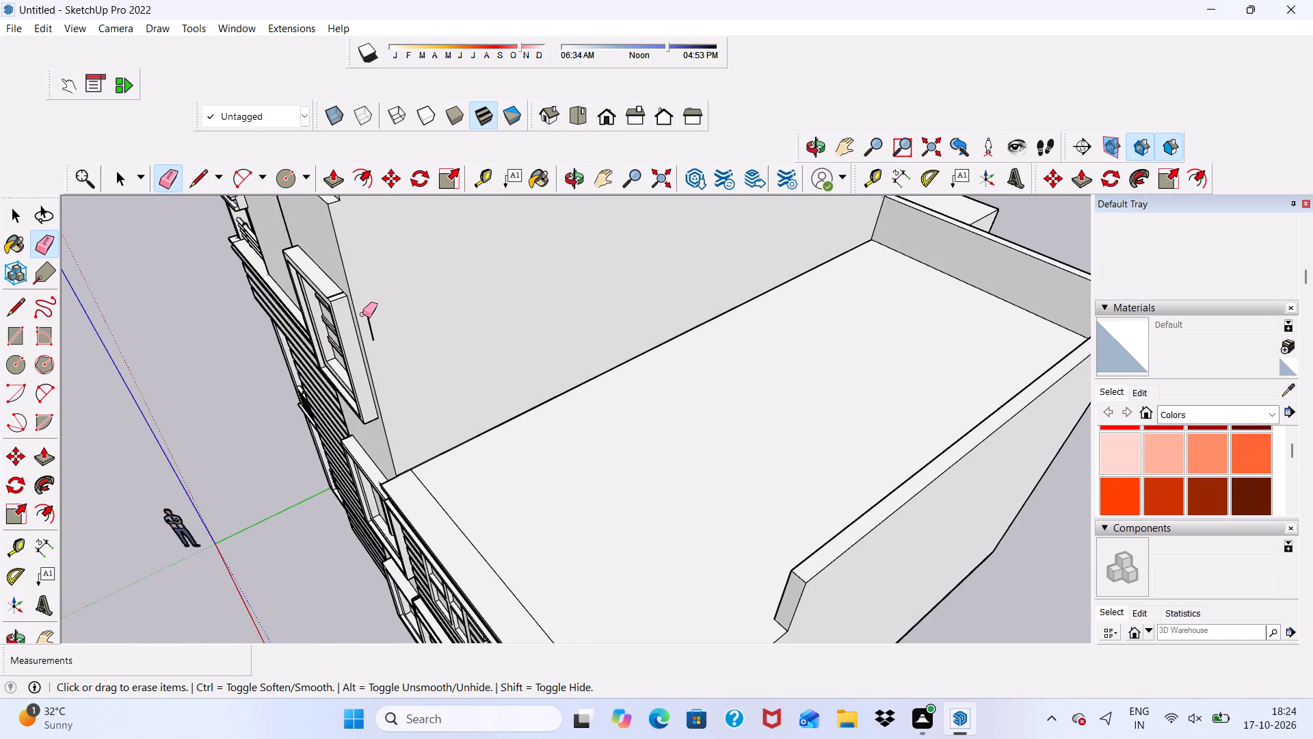
{"action": "left_click_drag", "start_coordinate": [367, 309], "coordinate": [372, 333]}
{"action": "key", "text": "space"}
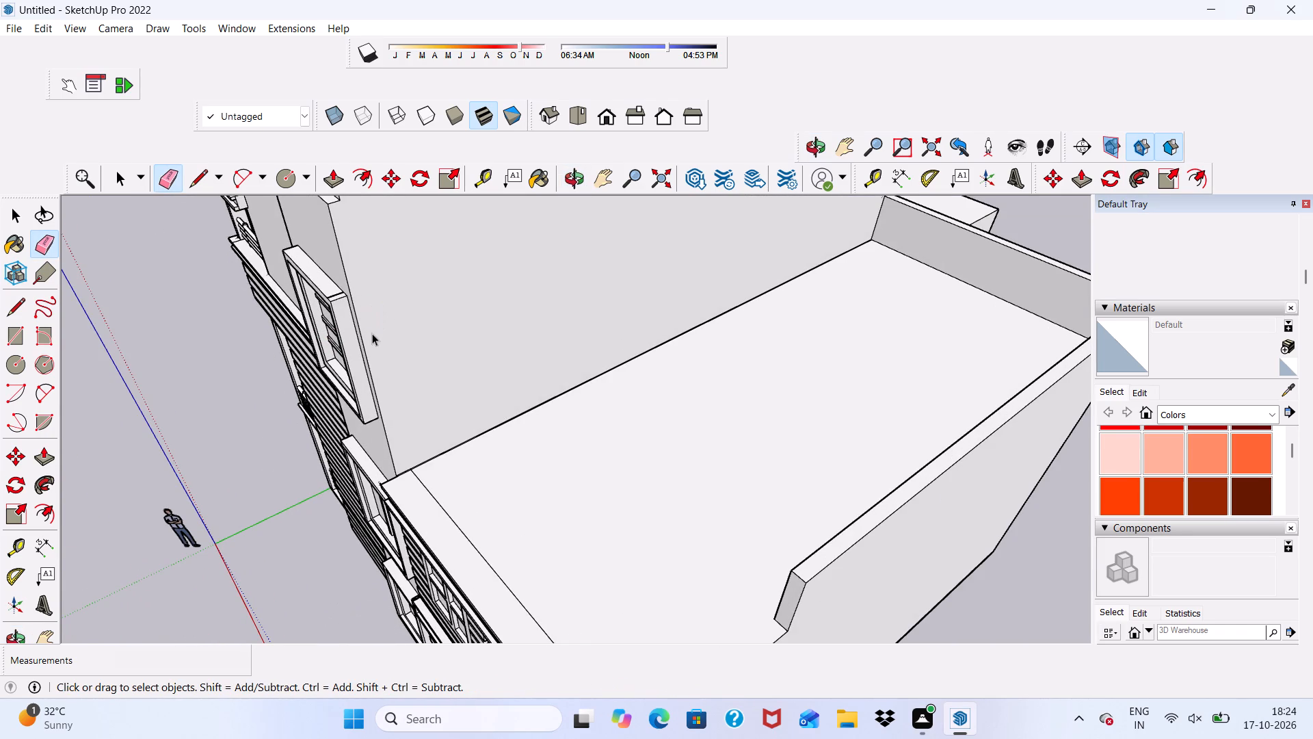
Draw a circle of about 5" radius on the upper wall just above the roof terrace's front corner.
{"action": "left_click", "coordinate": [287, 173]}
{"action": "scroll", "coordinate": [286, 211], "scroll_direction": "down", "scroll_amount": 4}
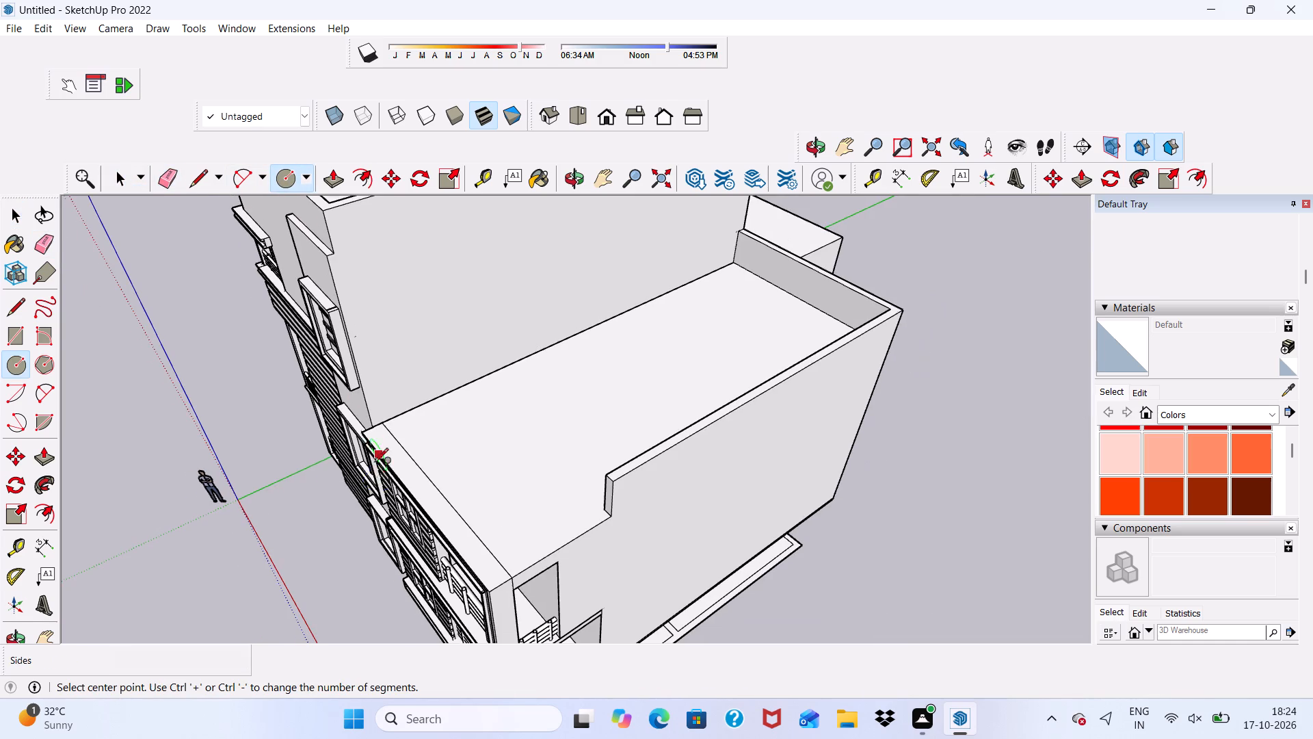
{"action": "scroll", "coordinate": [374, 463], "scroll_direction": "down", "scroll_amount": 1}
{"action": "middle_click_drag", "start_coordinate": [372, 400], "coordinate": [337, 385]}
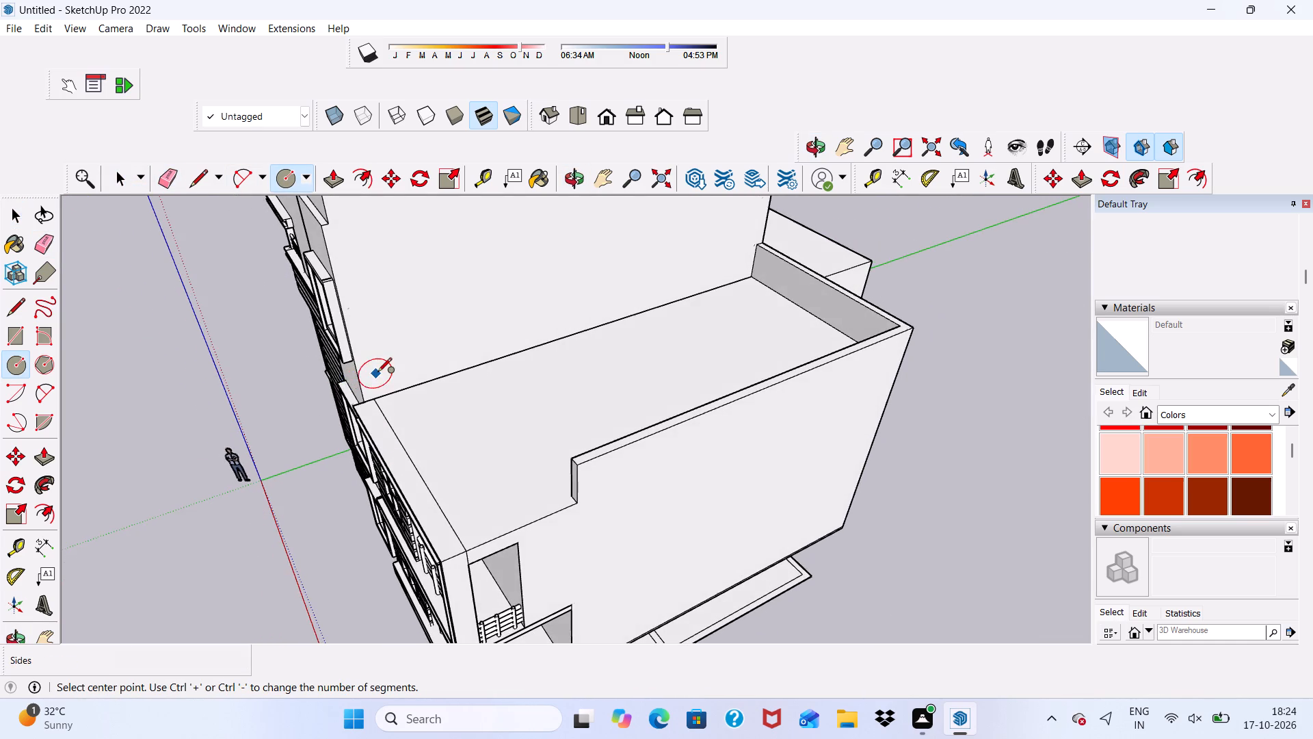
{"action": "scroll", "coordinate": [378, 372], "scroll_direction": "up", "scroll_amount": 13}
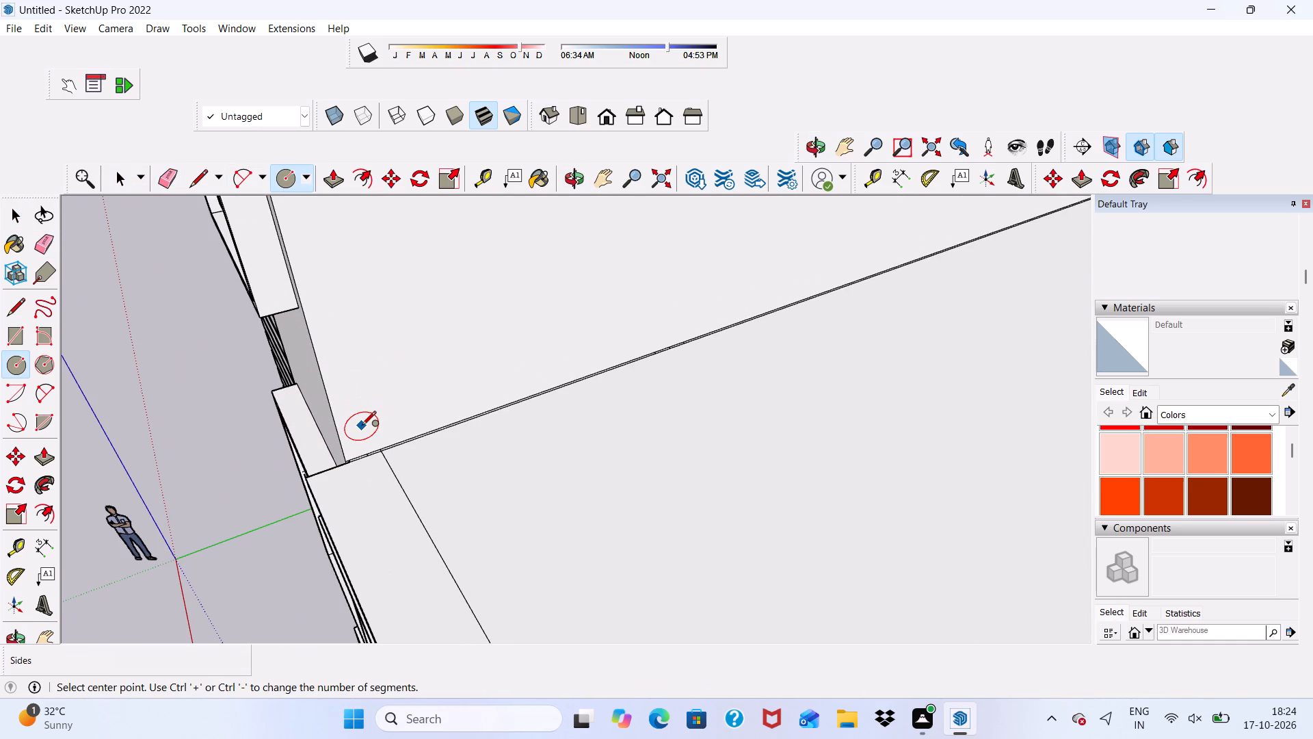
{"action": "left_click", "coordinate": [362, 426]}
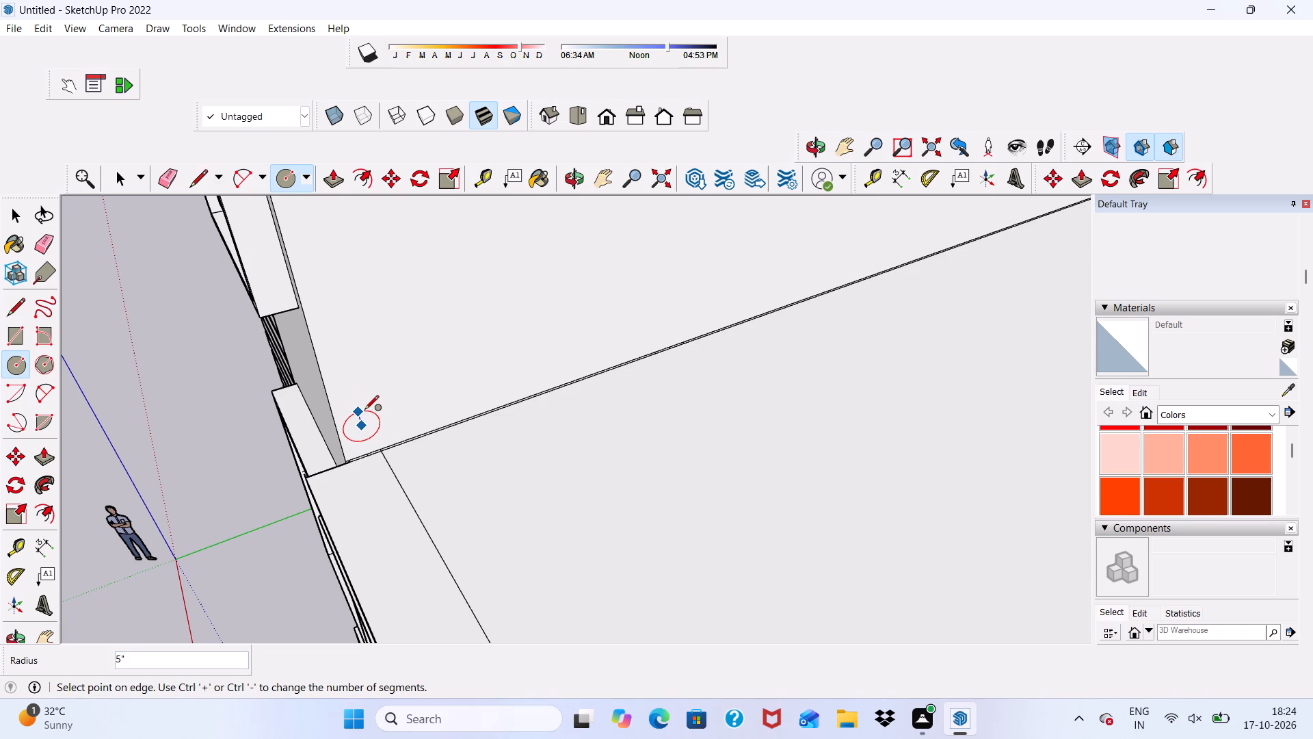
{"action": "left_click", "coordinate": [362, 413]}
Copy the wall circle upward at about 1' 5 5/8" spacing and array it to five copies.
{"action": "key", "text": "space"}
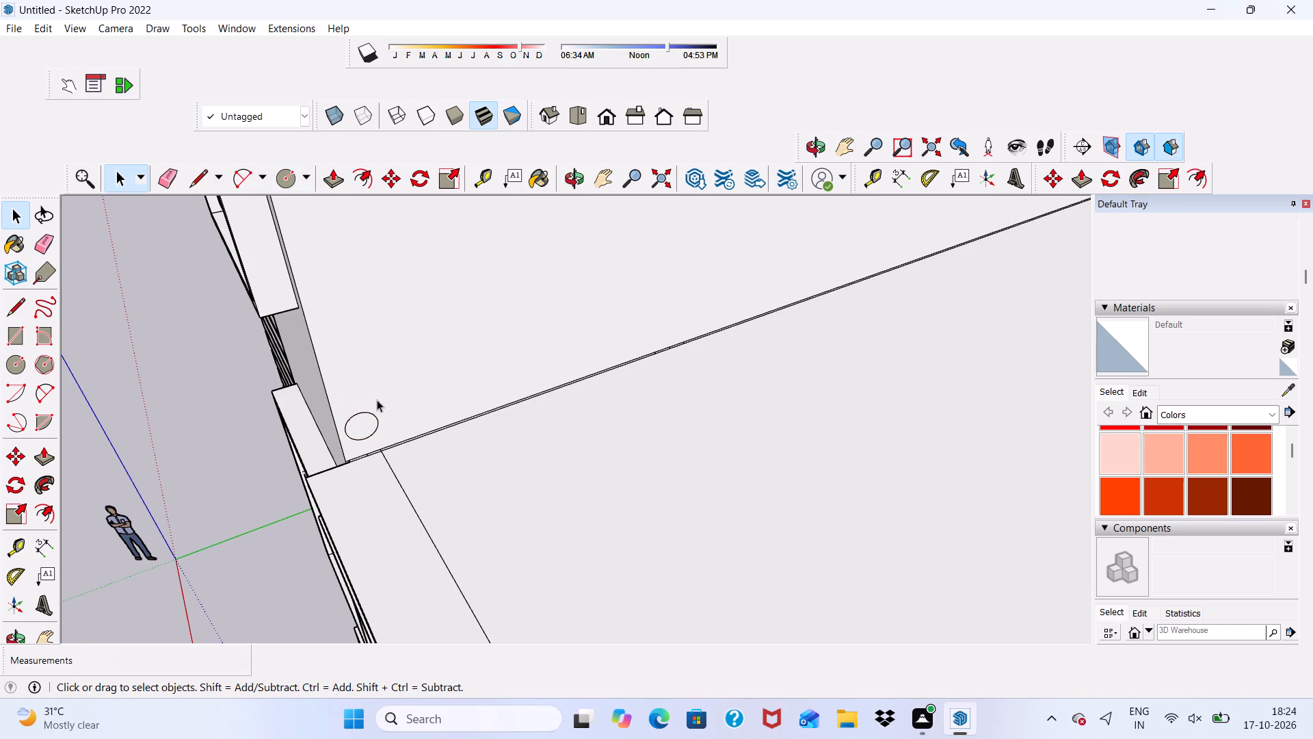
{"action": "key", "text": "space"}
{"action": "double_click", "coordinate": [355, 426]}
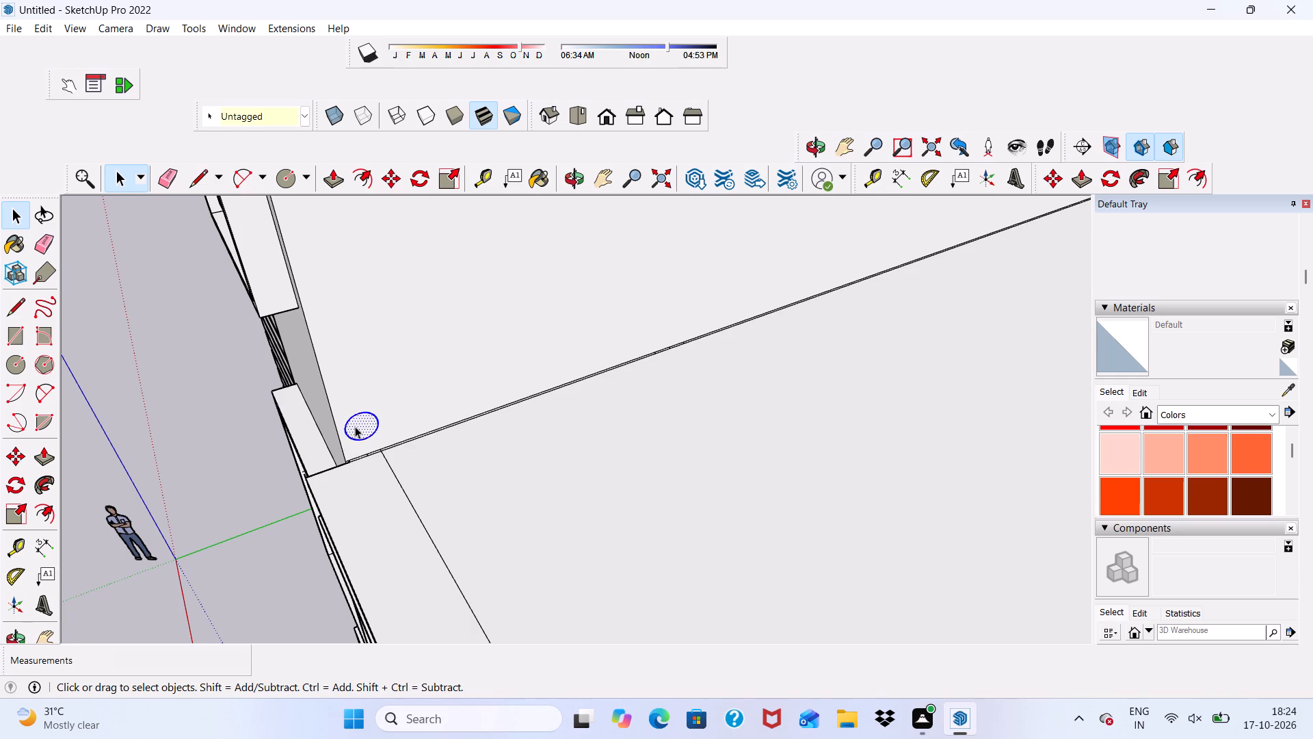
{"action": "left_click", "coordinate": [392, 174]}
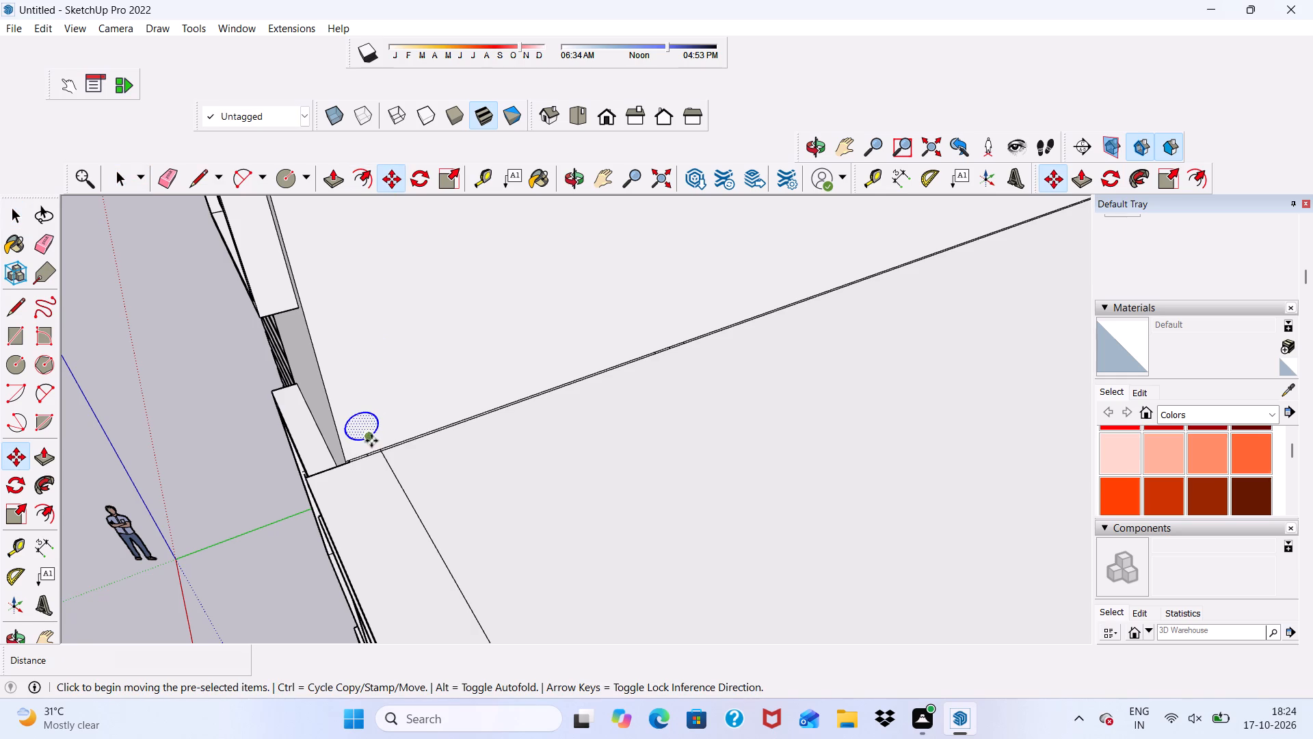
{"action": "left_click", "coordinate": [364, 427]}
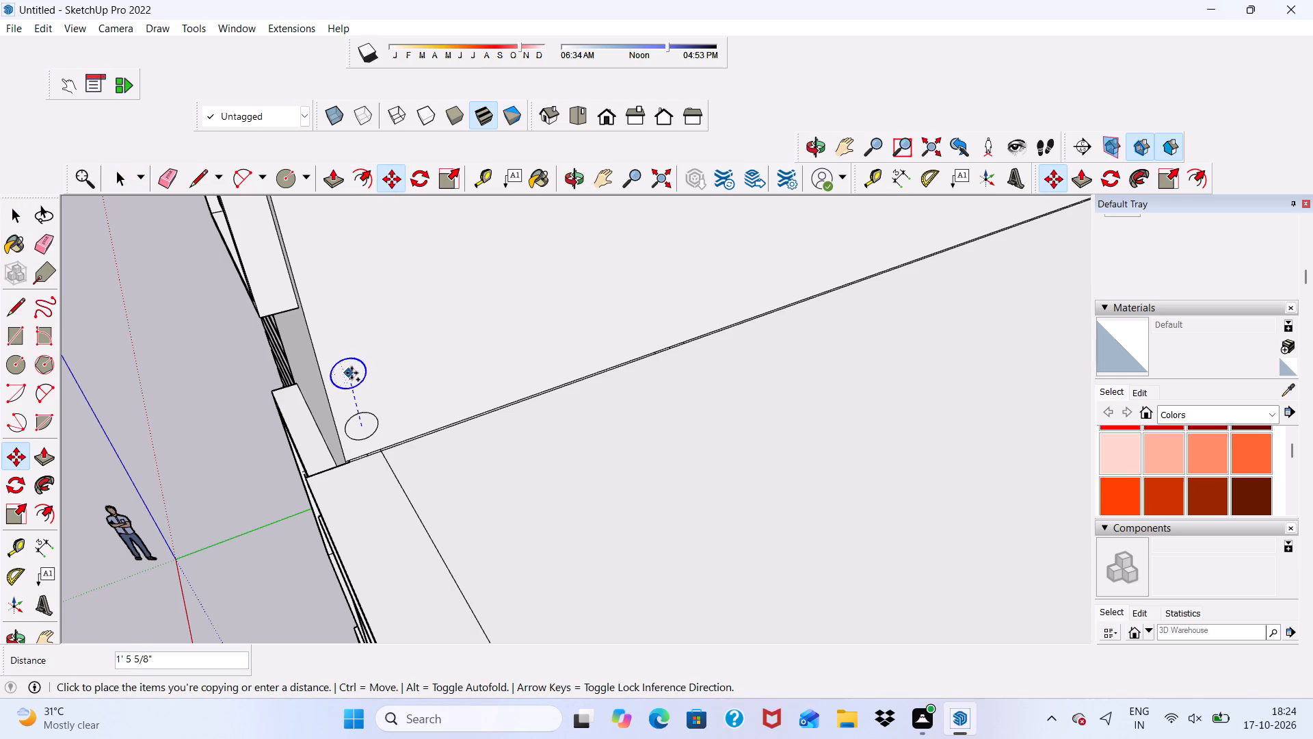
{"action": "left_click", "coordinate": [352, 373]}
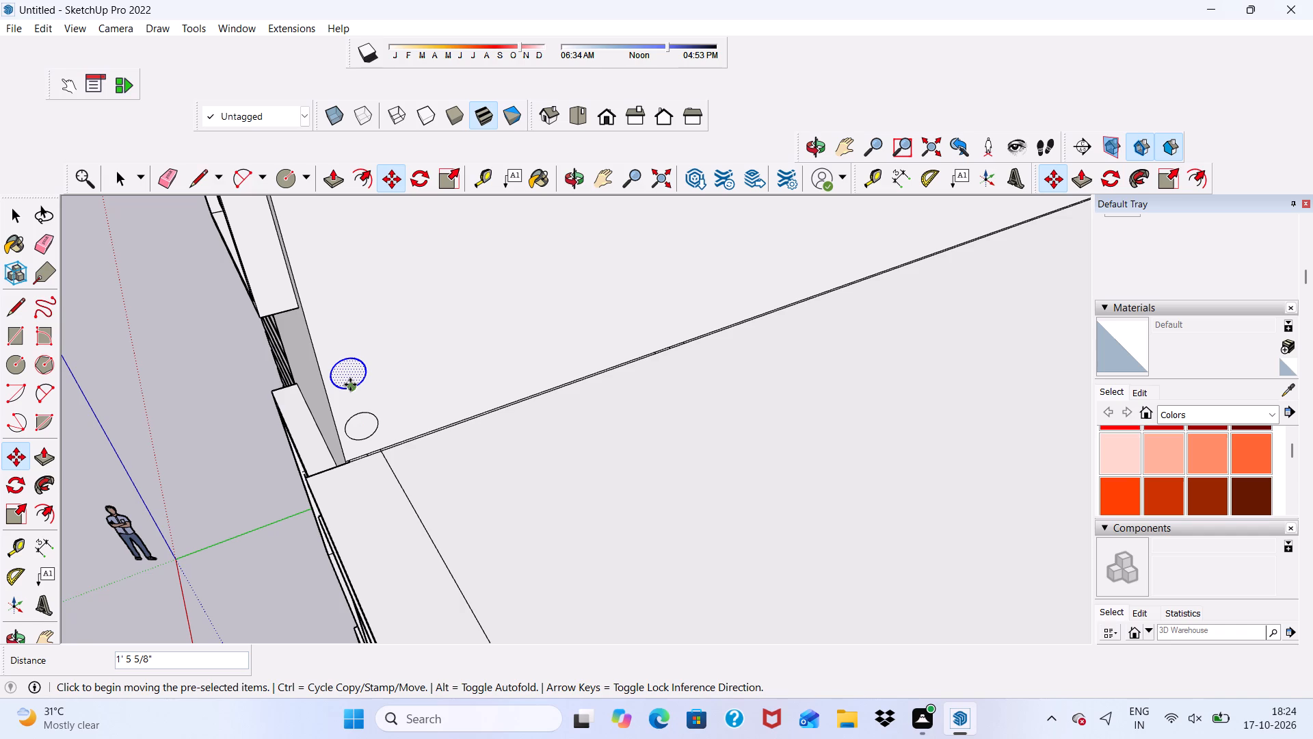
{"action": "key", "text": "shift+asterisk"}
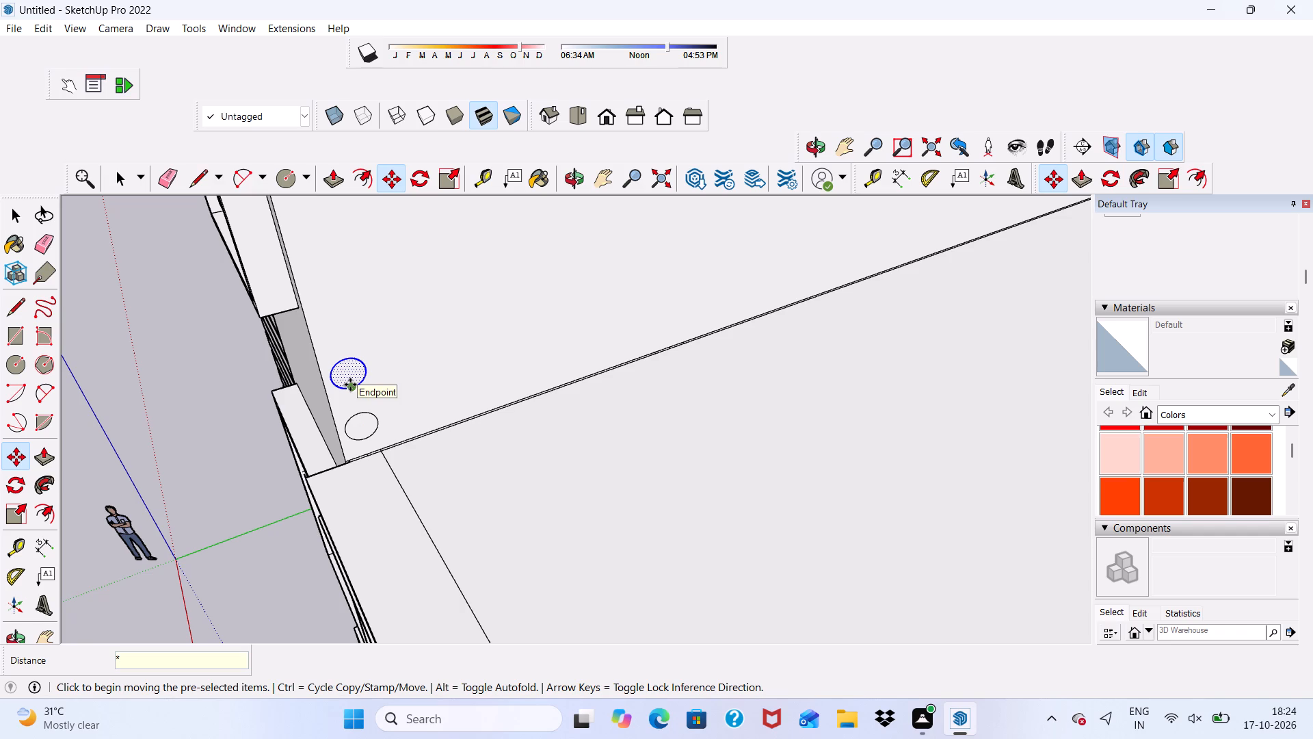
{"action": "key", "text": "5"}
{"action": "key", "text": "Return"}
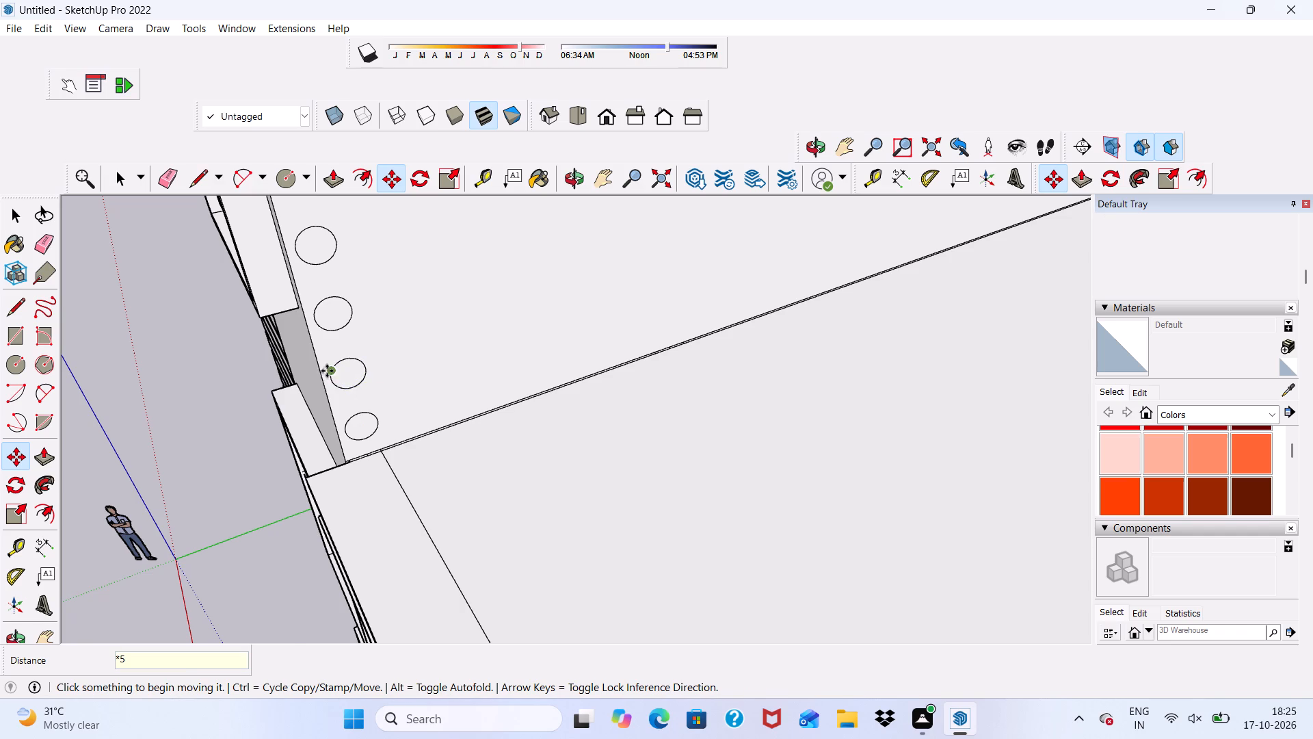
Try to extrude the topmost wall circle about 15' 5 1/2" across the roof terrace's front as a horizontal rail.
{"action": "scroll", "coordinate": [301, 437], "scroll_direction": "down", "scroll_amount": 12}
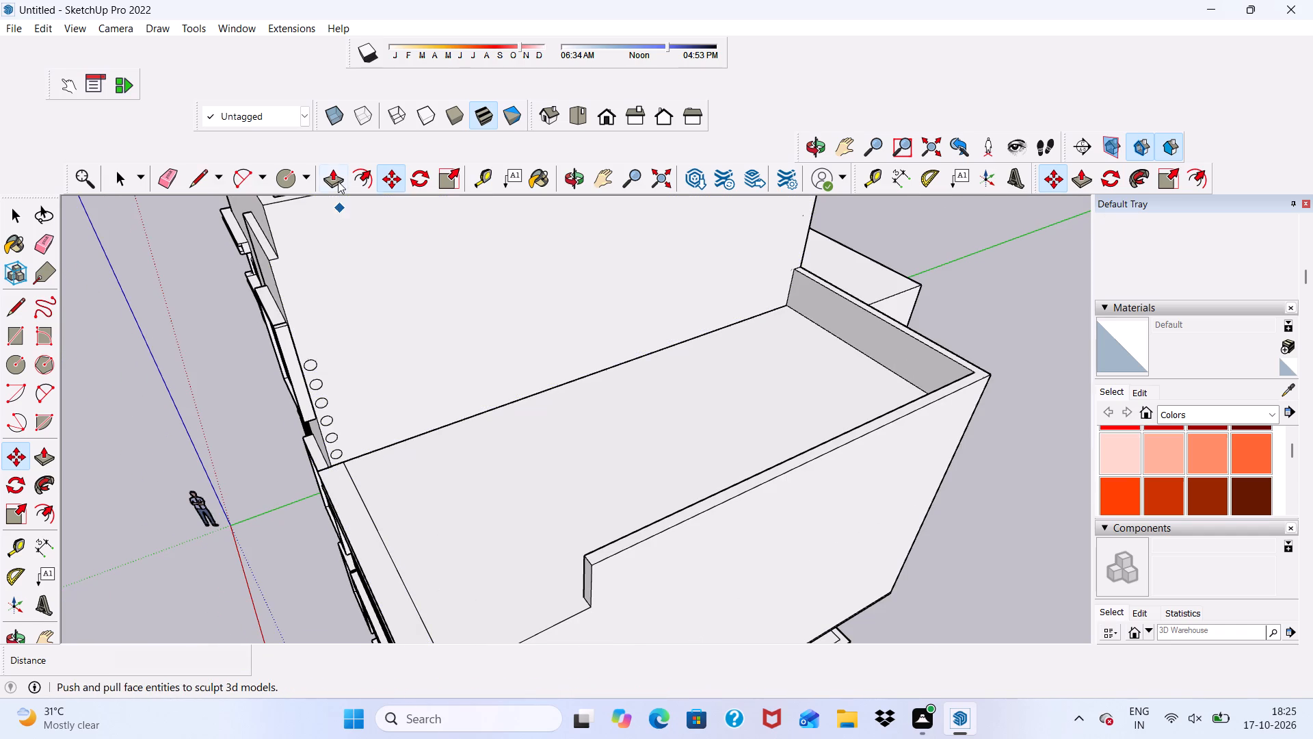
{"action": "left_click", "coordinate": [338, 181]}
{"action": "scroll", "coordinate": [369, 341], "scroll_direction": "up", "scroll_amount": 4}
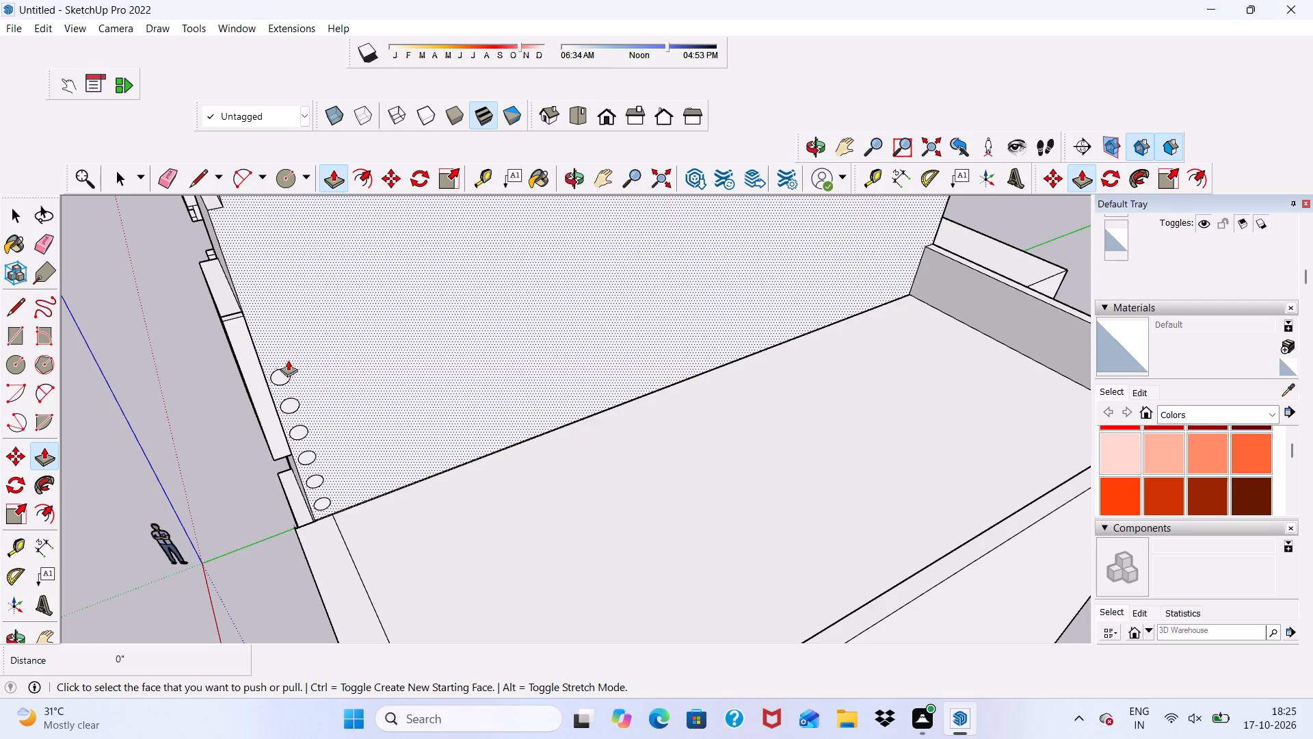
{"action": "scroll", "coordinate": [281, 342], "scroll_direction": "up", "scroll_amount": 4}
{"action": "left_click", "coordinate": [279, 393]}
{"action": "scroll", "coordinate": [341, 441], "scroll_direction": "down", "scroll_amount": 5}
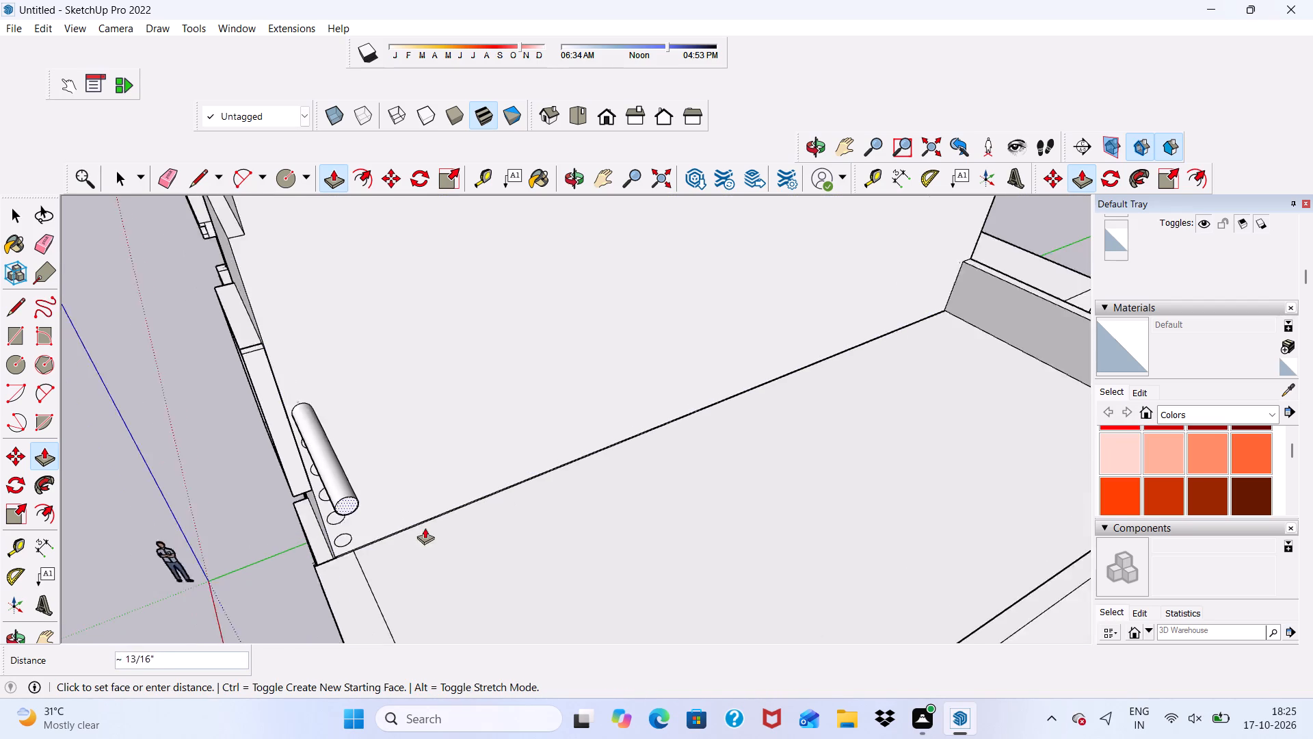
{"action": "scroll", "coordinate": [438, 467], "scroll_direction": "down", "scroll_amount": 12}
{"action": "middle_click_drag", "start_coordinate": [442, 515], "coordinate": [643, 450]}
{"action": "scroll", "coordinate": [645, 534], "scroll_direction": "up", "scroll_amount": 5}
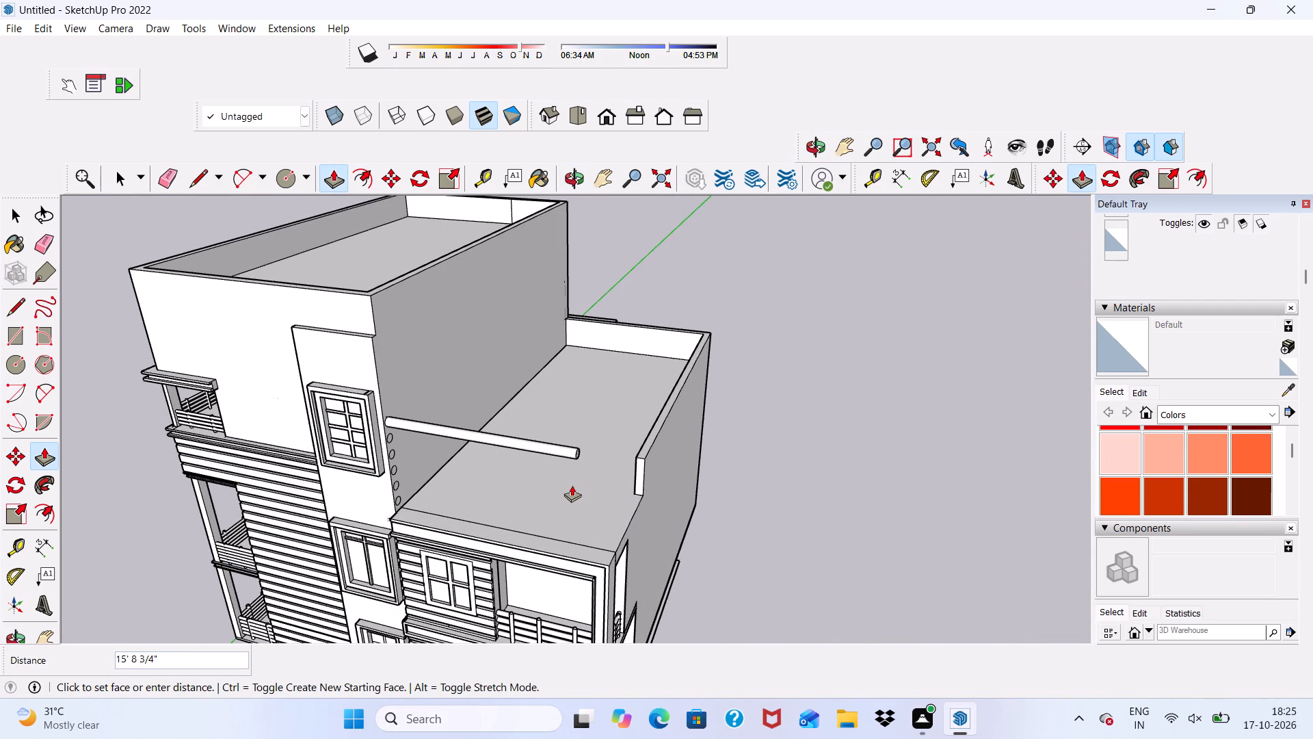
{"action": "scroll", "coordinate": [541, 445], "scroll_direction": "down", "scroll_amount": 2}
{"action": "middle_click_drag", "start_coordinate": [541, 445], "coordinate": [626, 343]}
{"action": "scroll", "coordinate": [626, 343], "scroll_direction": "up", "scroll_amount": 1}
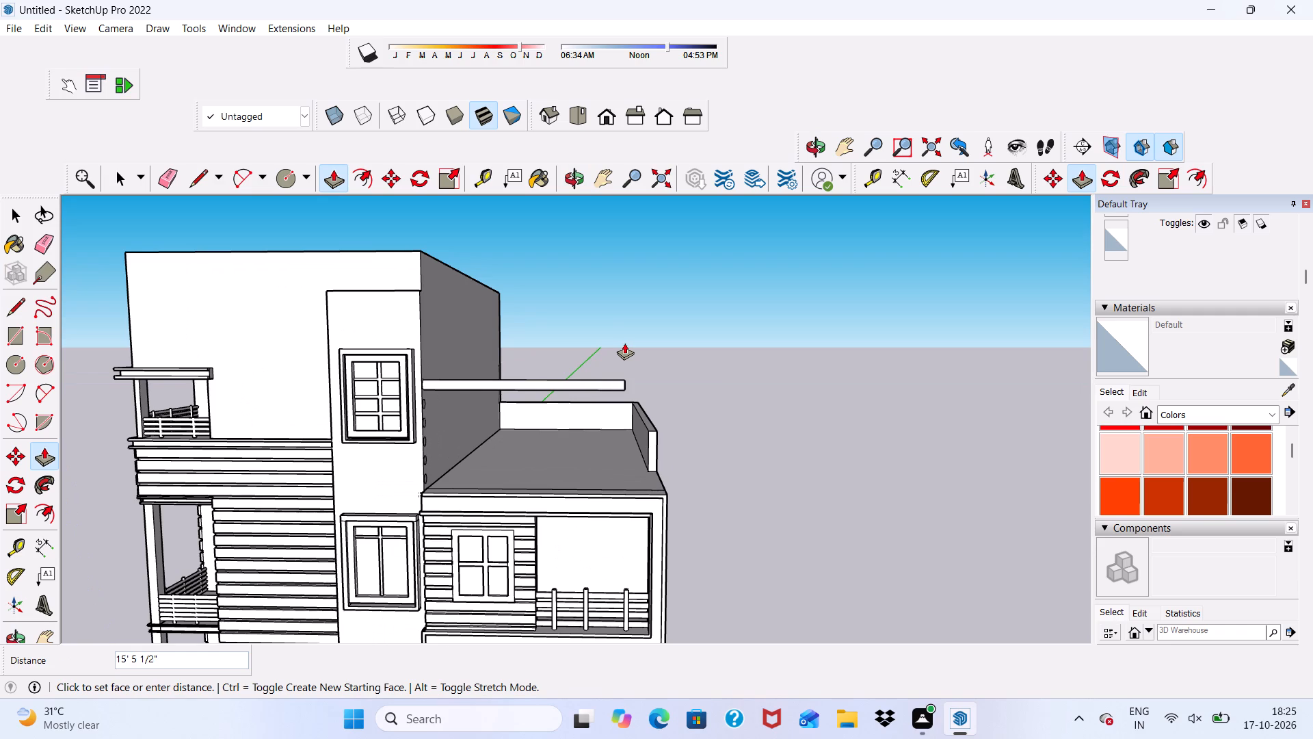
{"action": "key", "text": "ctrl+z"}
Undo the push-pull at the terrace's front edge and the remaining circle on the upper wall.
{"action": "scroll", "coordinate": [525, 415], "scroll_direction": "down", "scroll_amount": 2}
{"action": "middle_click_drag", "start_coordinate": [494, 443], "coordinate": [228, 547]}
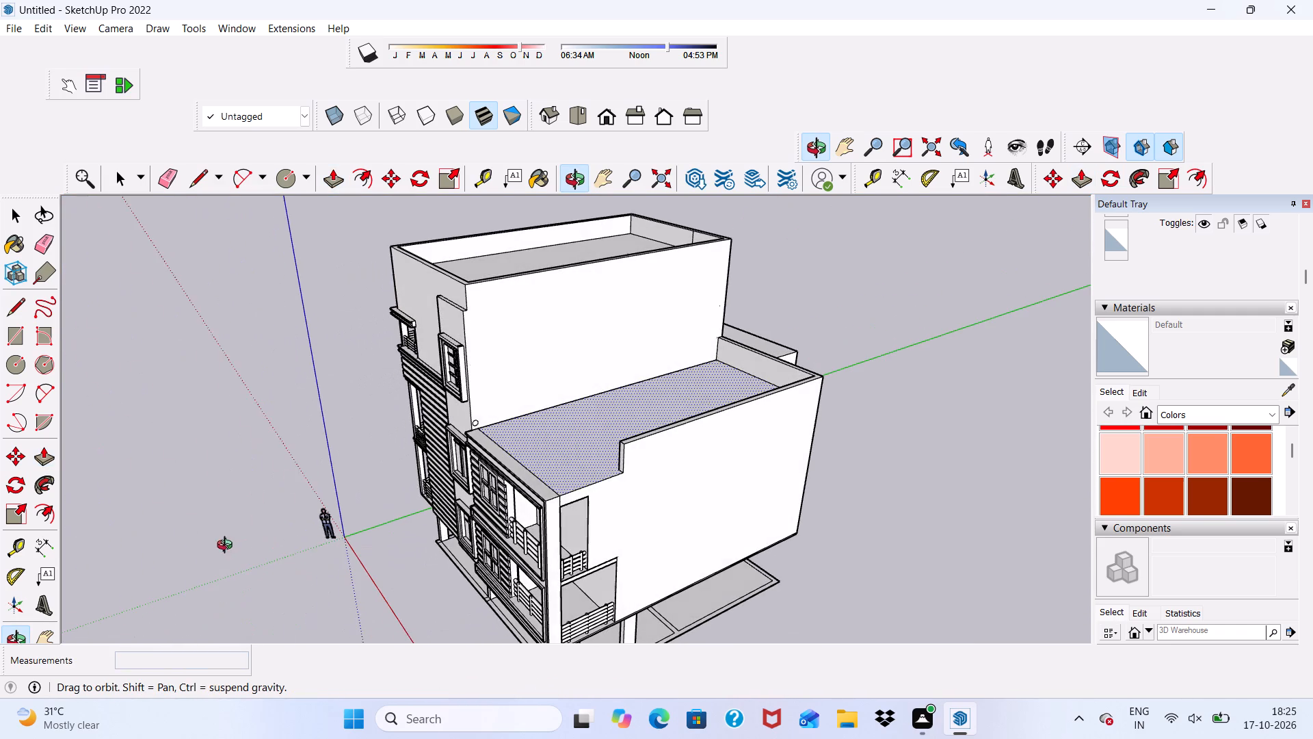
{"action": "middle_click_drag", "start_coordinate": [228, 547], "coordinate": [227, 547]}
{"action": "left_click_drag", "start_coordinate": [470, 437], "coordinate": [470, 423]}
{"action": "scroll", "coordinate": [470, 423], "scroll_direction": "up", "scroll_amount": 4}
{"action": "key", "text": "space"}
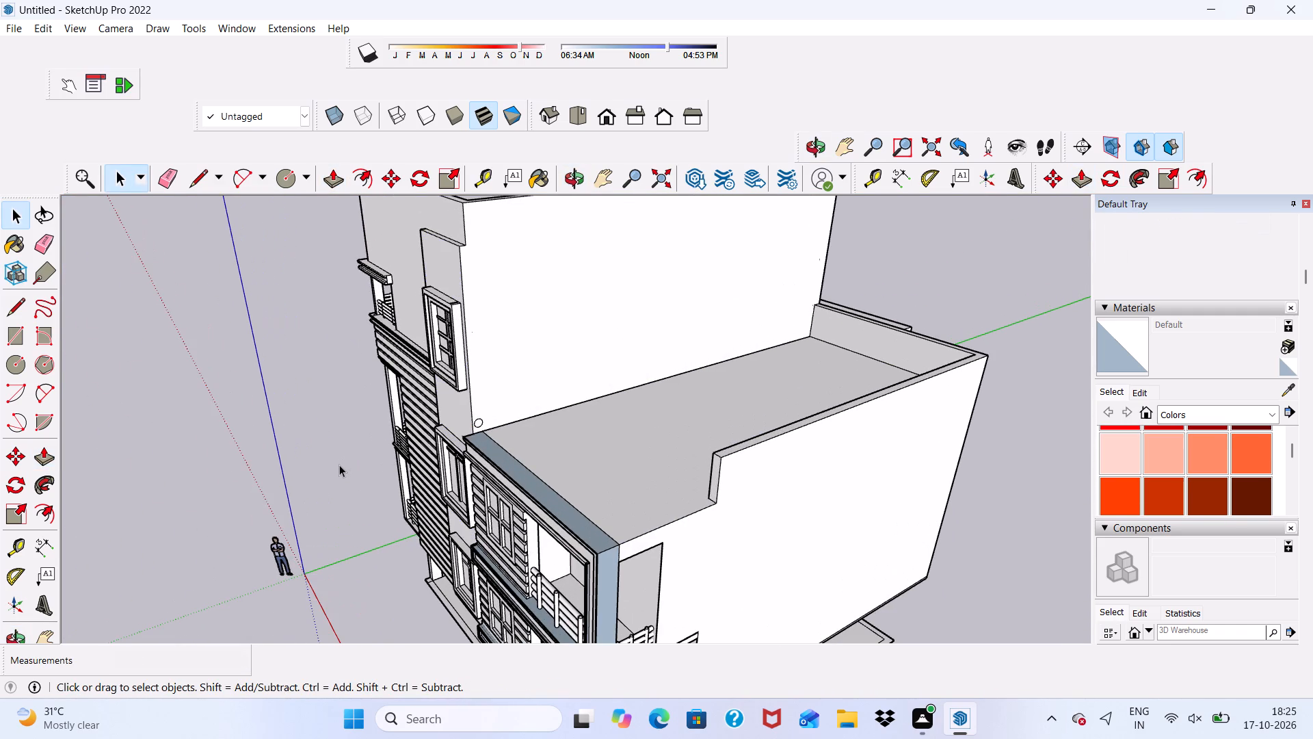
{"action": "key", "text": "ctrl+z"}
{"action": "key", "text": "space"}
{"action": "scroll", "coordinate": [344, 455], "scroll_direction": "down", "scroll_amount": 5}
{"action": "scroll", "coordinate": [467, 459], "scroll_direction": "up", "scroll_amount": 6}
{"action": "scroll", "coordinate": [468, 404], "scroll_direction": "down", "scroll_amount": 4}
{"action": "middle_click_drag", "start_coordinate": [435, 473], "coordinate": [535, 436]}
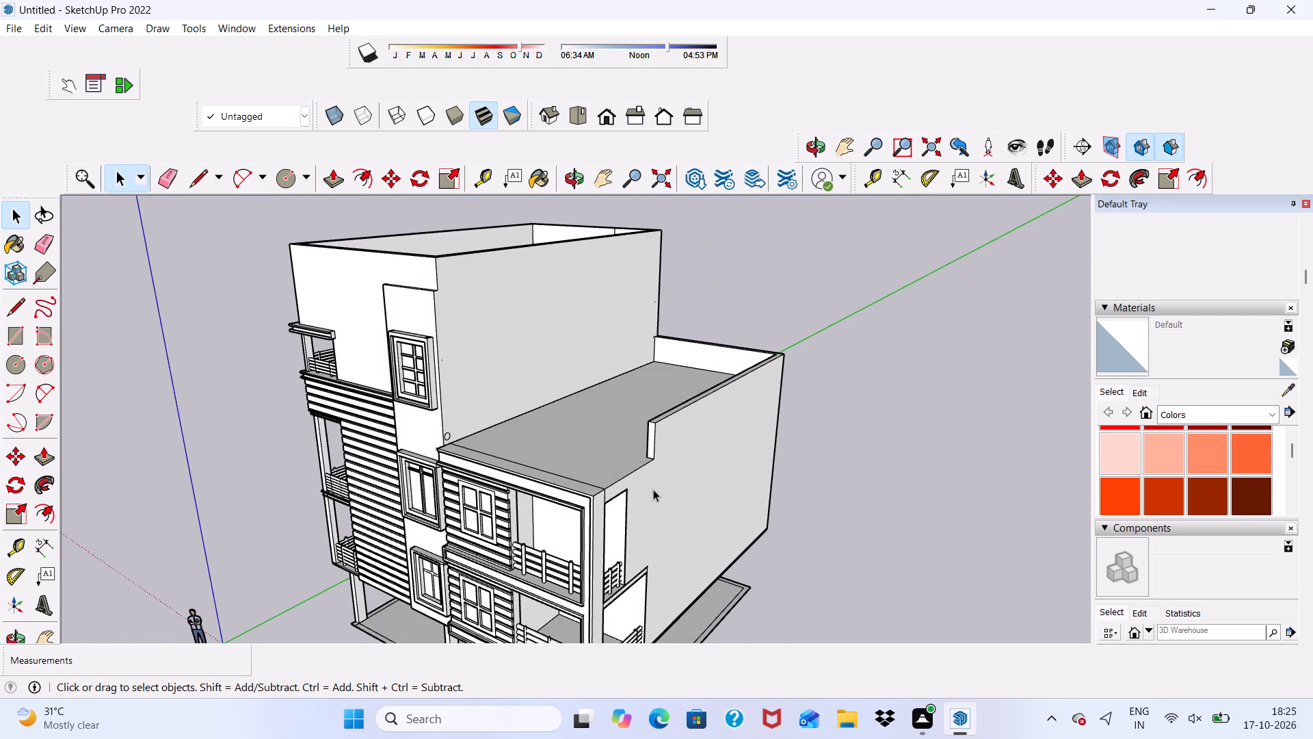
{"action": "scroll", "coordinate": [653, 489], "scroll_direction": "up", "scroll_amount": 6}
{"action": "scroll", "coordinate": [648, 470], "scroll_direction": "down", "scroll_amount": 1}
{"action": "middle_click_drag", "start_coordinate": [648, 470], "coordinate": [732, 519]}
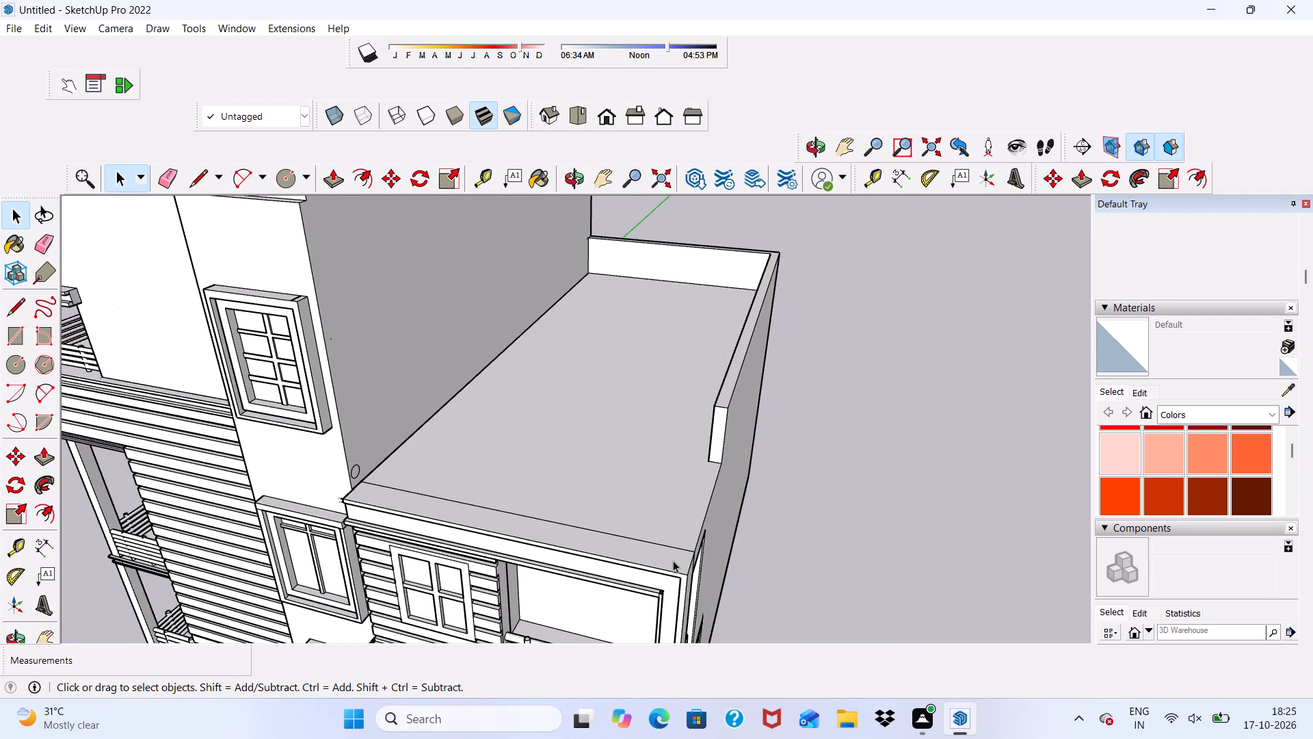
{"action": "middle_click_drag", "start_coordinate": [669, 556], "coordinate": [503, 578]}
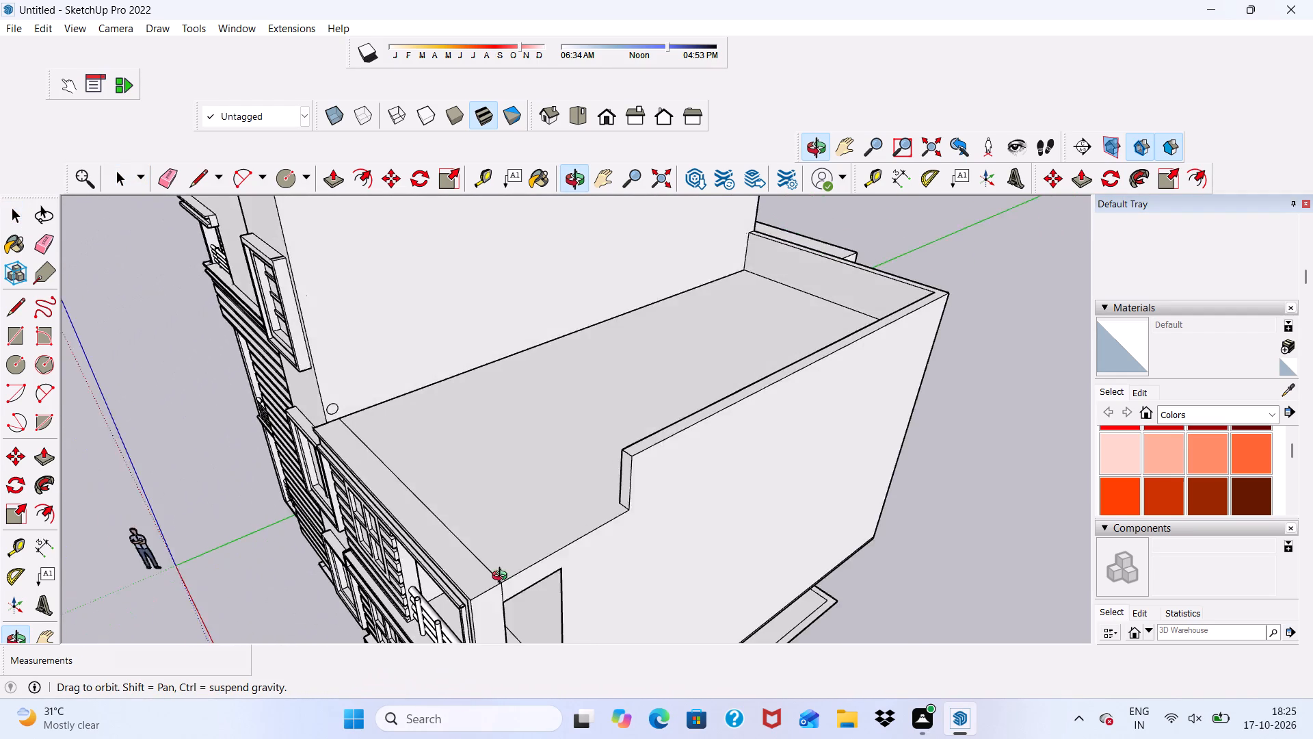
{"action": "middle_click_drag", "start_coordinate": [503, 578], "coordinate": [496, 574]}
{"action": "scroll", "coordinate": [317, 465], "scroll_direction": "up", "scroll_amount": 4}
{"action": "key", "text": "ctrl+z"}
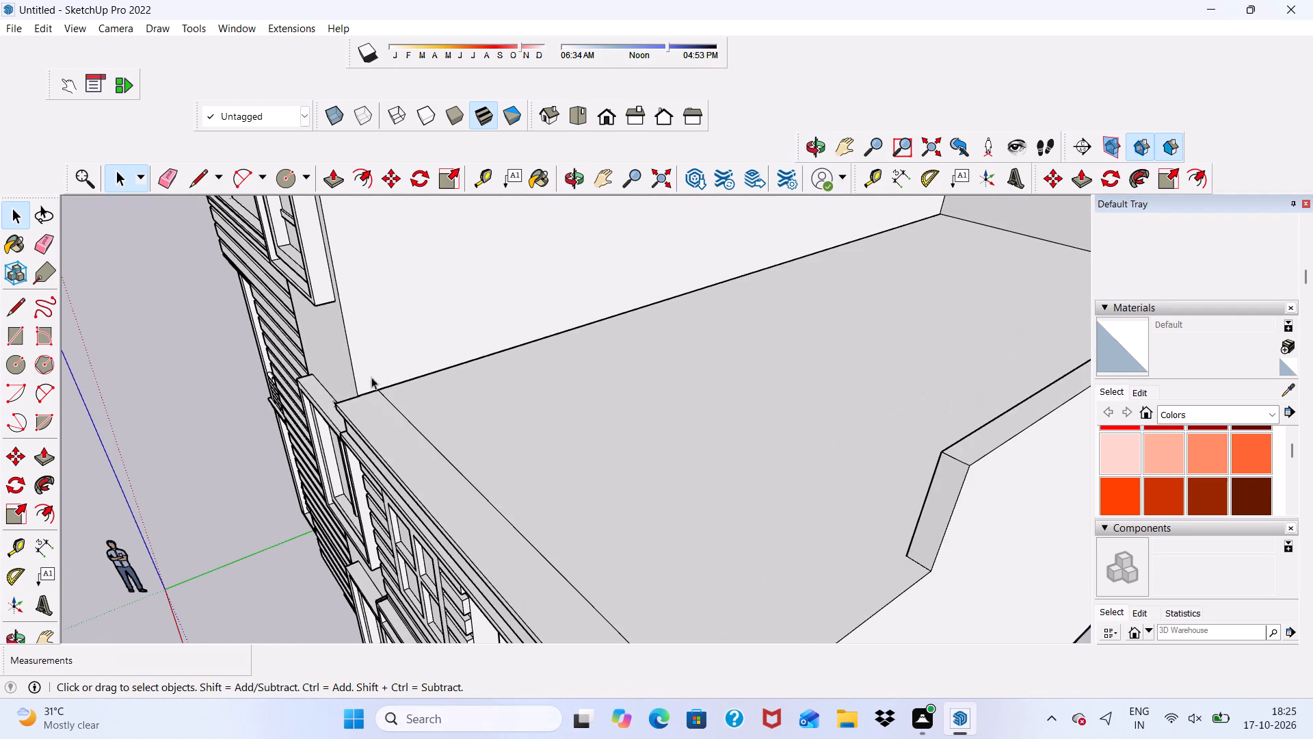
Erase the line running parallel to the front edge on the roof terrace floor.
{"action": "scroll", "coordinate": [436, 366], "scroll_direction": "up", "scroll_amount": 2}
{"action": "scroll", "coordinate": [391, 387], "scroll_direction": "down", "scroll_amount": 4}
{"action": "middle_click_drag", "start_coordinate": [358, 411], "coordinate": [327, 433]}
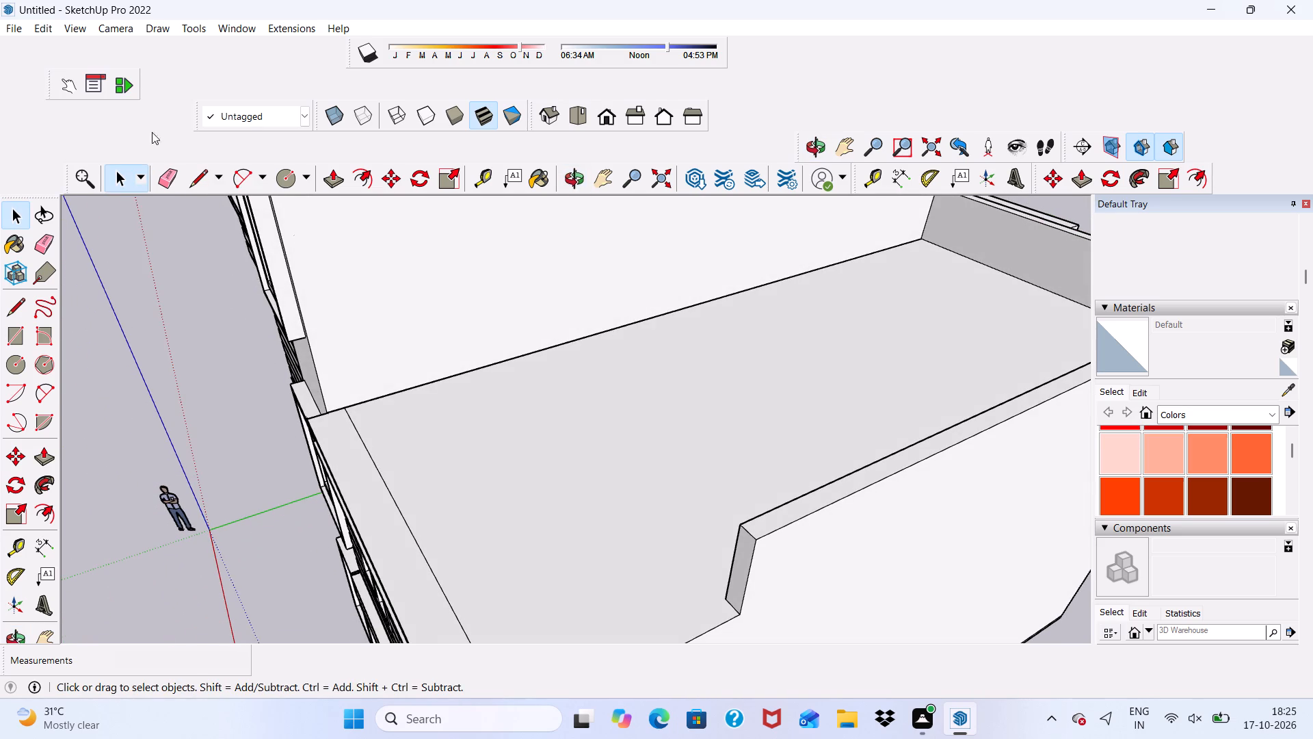
{"action": "left_click", "coordinate": [167, 179]}
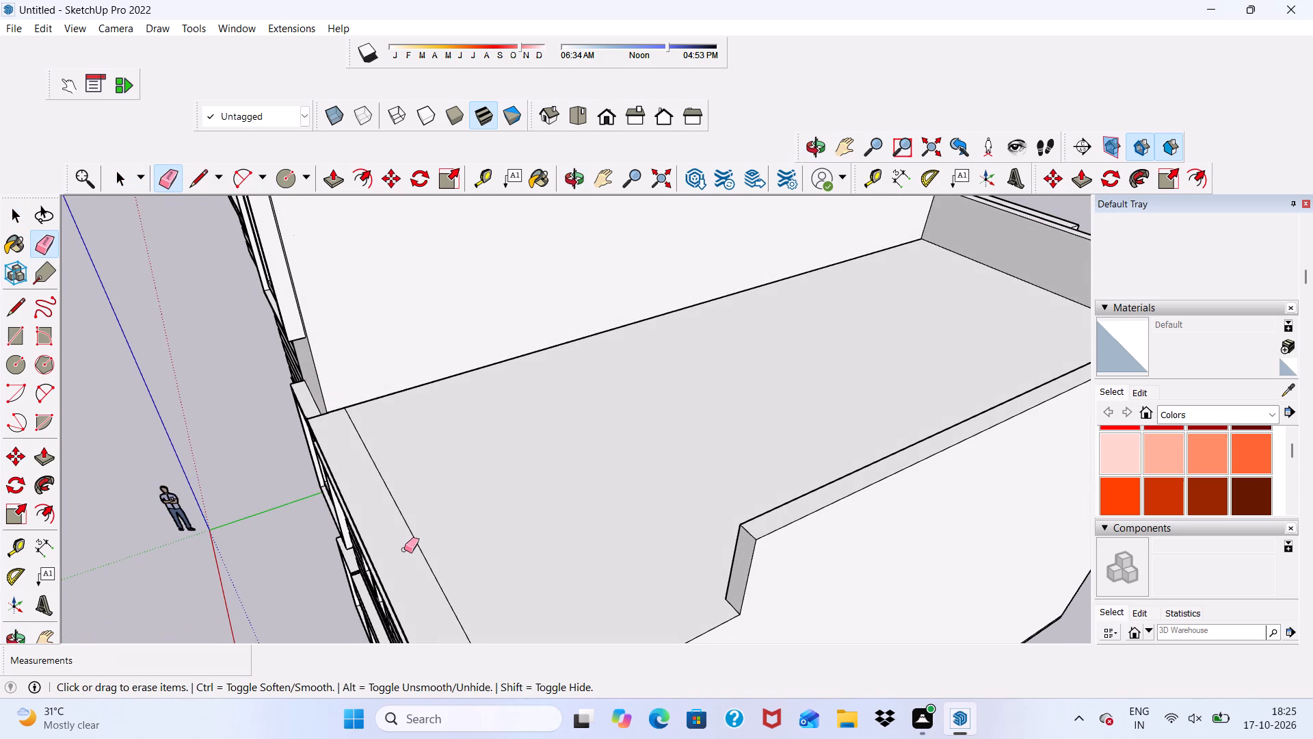
{"action": "left_click_drag", "start_coordinate": [408, 547], "coordinate": [419, 537]}
{"action": "scroll", "coordinate": [415, 413], "scroll_direction": "down", "scroll_amount": 8}
{"action": "key", "text": "space"}
Draw a rectangle about 2' by 1' 9" on the terrace floor at its outer front corner.
{"action": "middle_click_drag", "start_coordinate": [451, 481], "coordinate": [449, 504]}
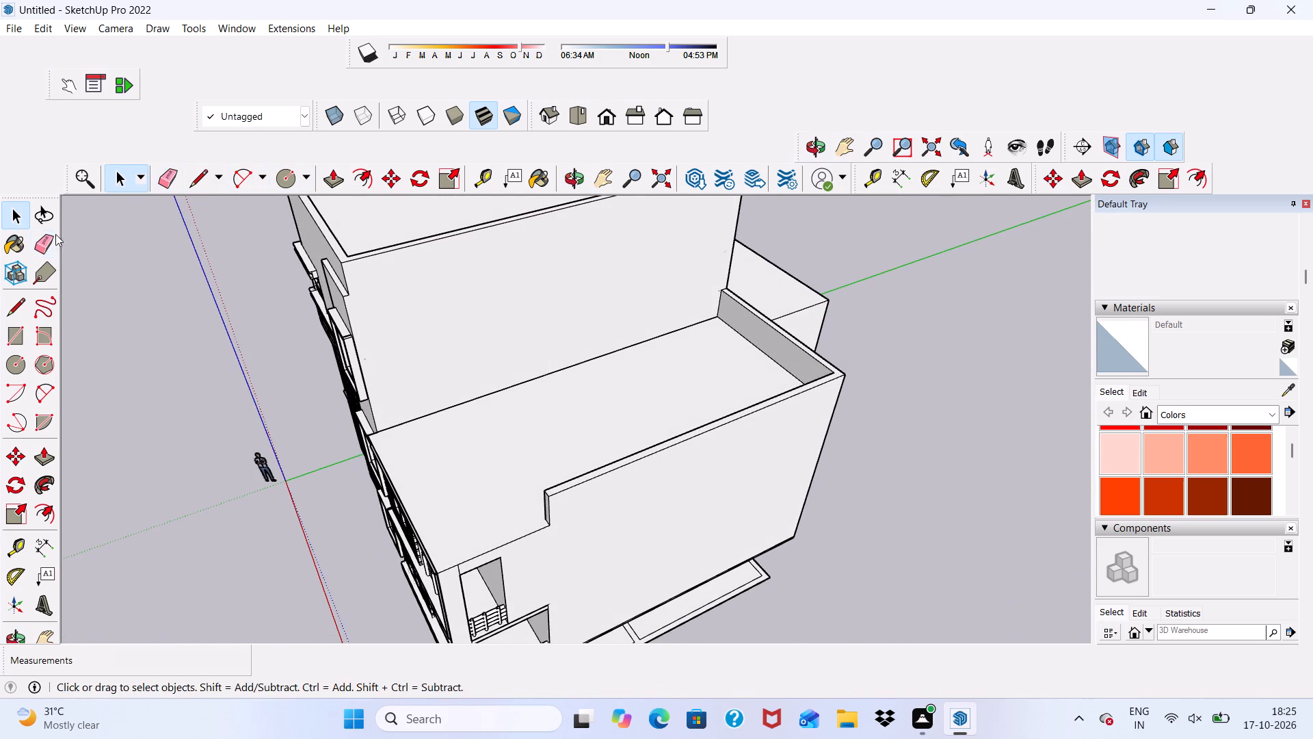
{"action": "left_click", "coordinate": [12, 329]}
{"action": "scroll", "coordinate": [447, 565], "scroll_direction": "up", "scroll_amount": 6}
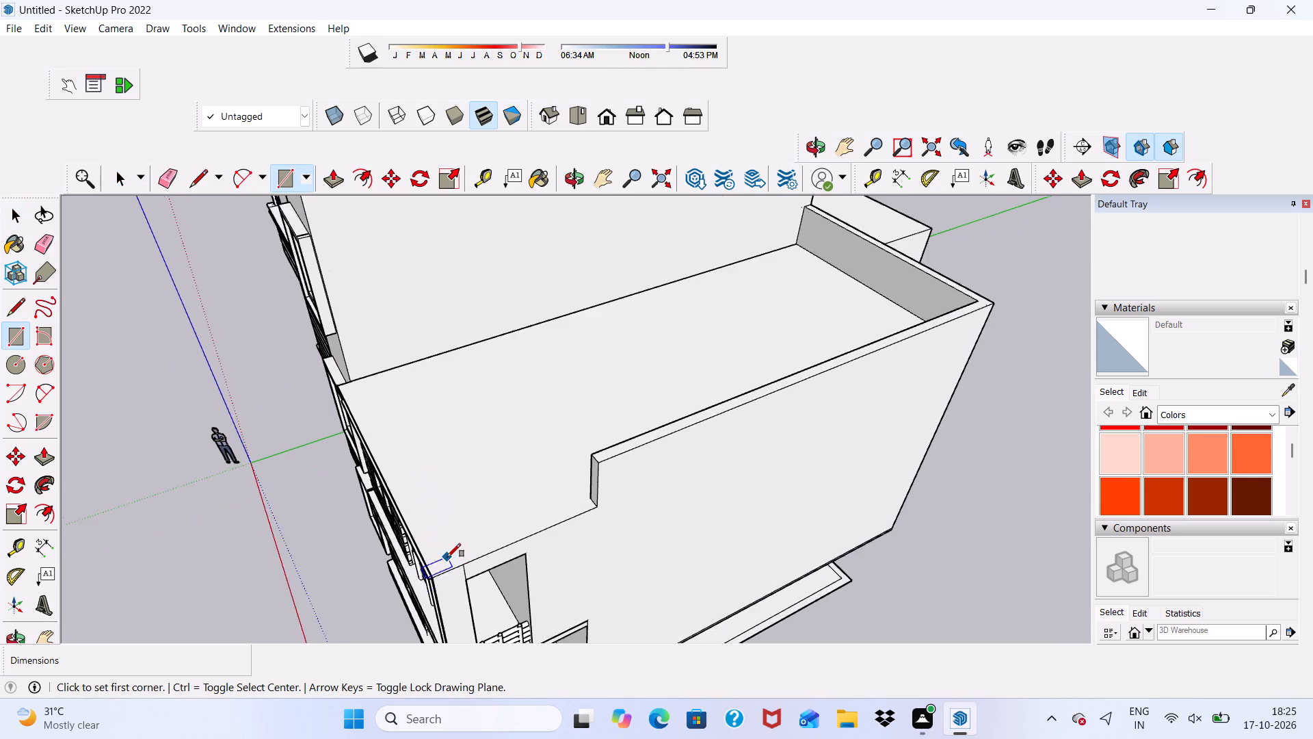
{"action": "scroll", "coordinate": [447, 557], "scroll_direction": "up", "scroll_amount": 7}
{"action": "scroll", "coordinate": [442, 555], "scroll_direction": "down", "scroll_amount": 5}
{"action": "middle_click_drag", "start_coordinate": [439, 478], "coordinate": [447, 415]}
{"action": "middle_click_drag", "start_coordinate": [438, 491], "coordinate": [576, 484]}
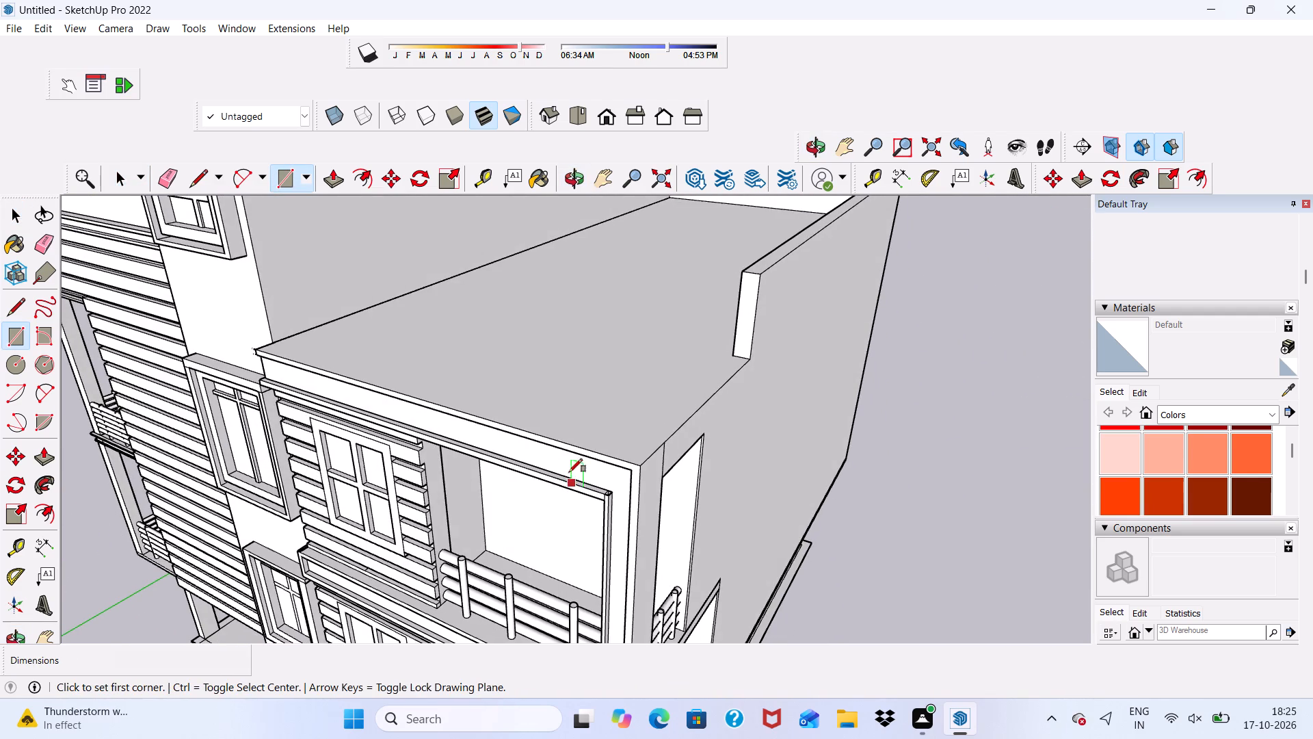
{"action": "middle_click_drag", "start_coordinate": [466, 433], "coordinate": [302, 437]}
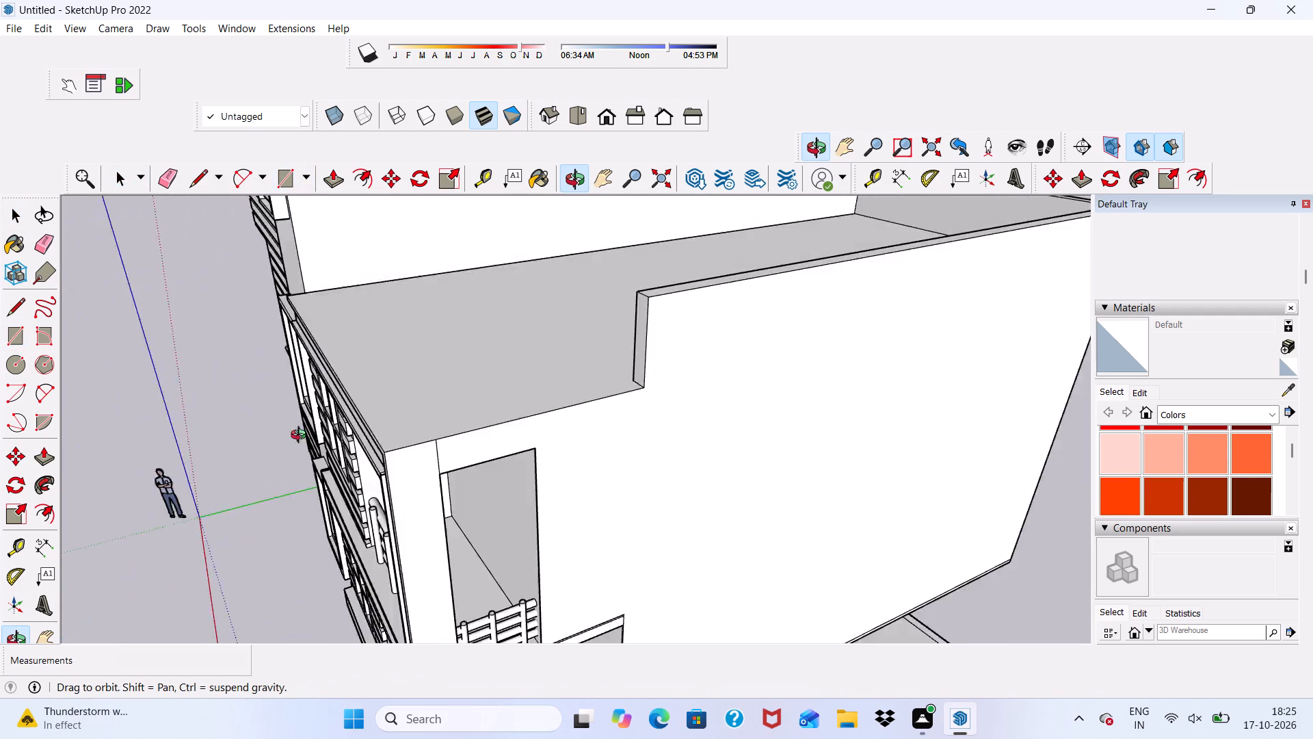
{"action": "middle_click_drag", "start_coordinate": [302, 437], "coordinate": [235, 447]}
{"action": "scroll", "coordinate": [330, 419], "scroll_direction": "up", "scroll_amount": 8}
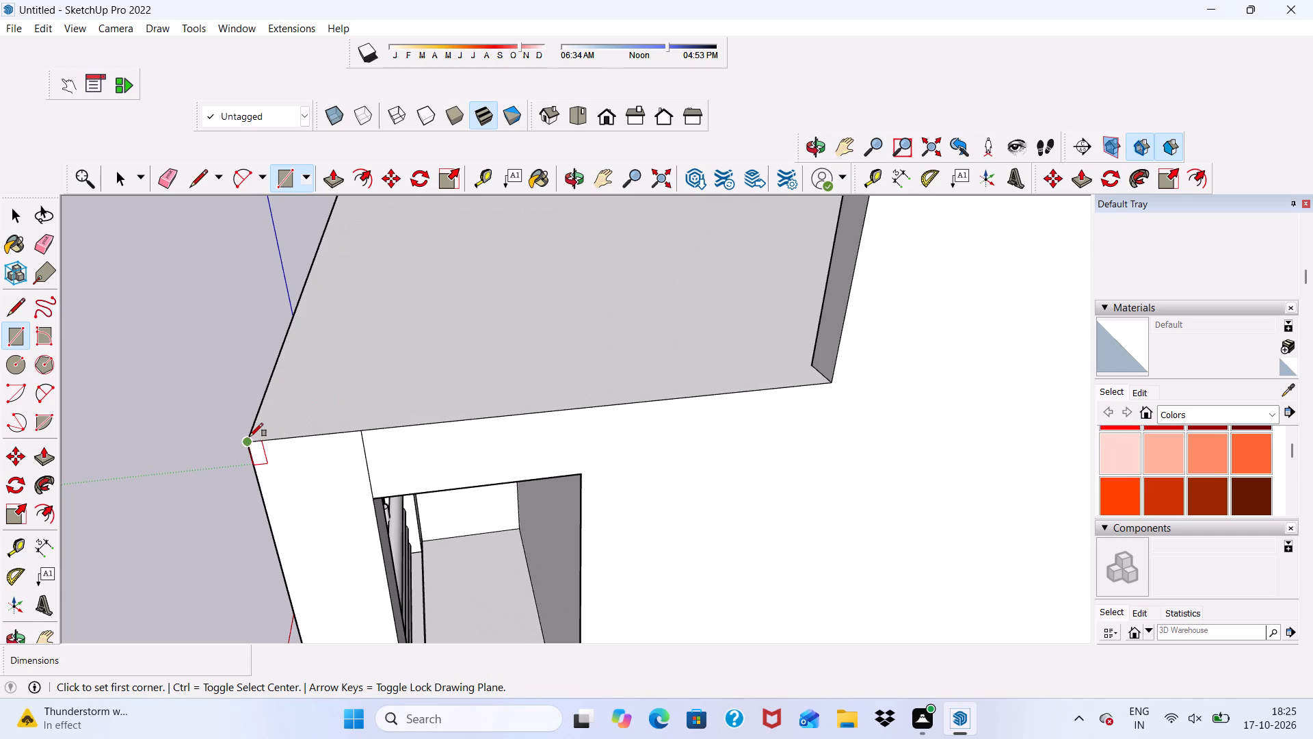
{"action": "scroll", "coordinate": [247, 454], "scroll_direction": "up", "scroll_amount": 5}
{"action": "scroll", "coordinate": [254, 436], "scroll_direction": "down", "scroll_amount": 5}
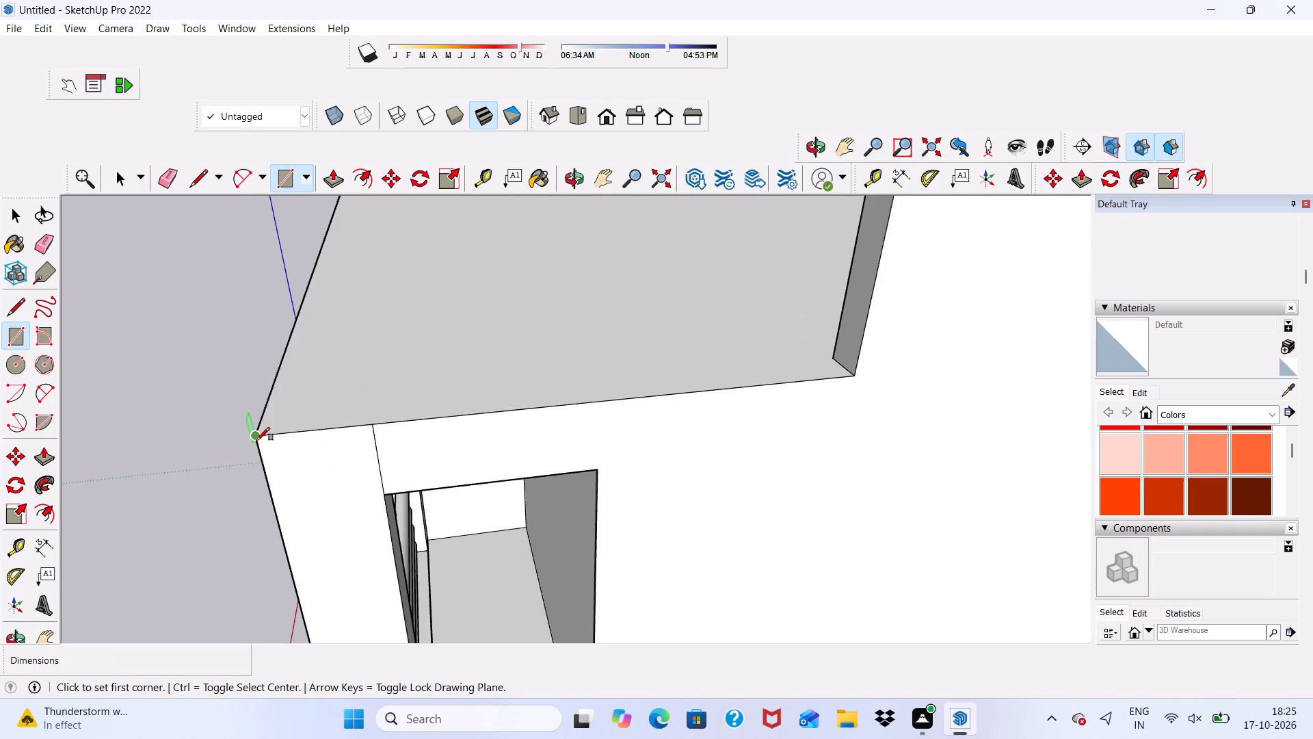
{"action": "left_click", "coordinate": [256, 441]}
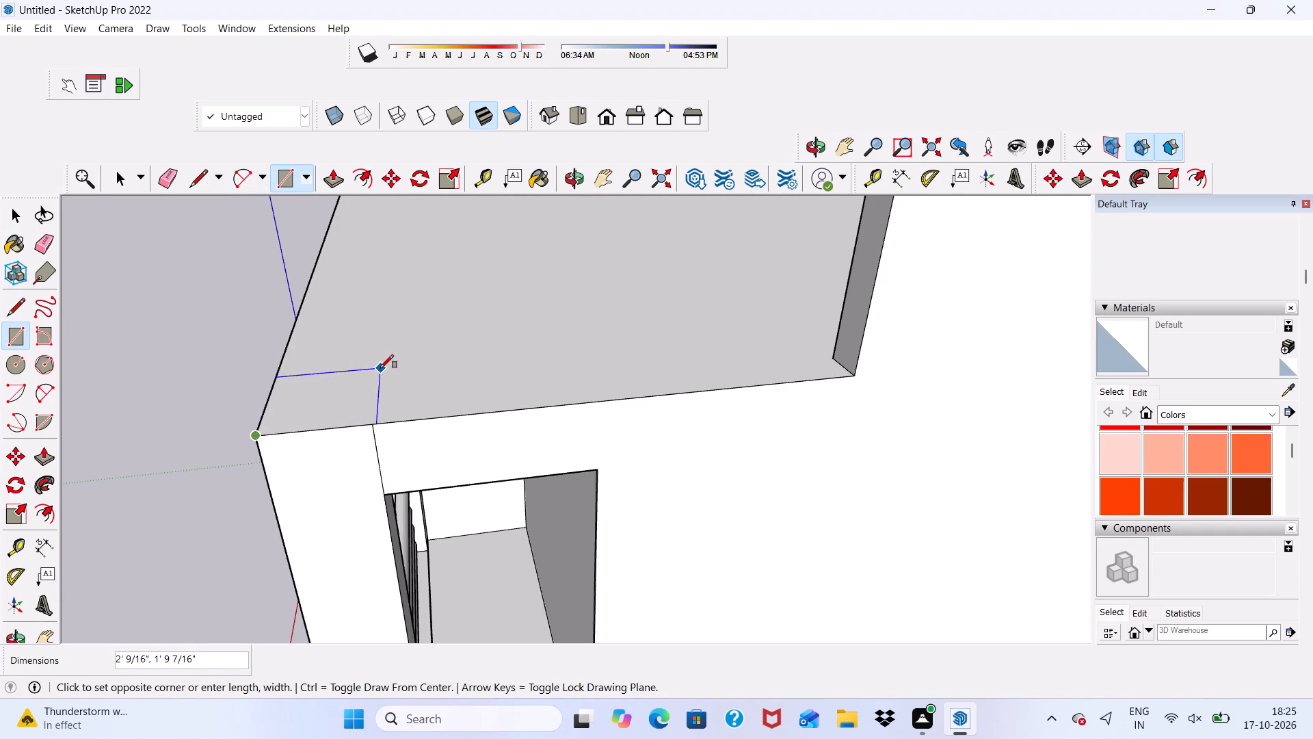
{"action": "left_click", "coordinate": [383, 365]}
Extrude the corner rectangle 5' upward as a pillar at the terrace's outer front corner.
{"action": "key", "text": "space"}
{"action": "left_click", "coordinate": [323, 399]}
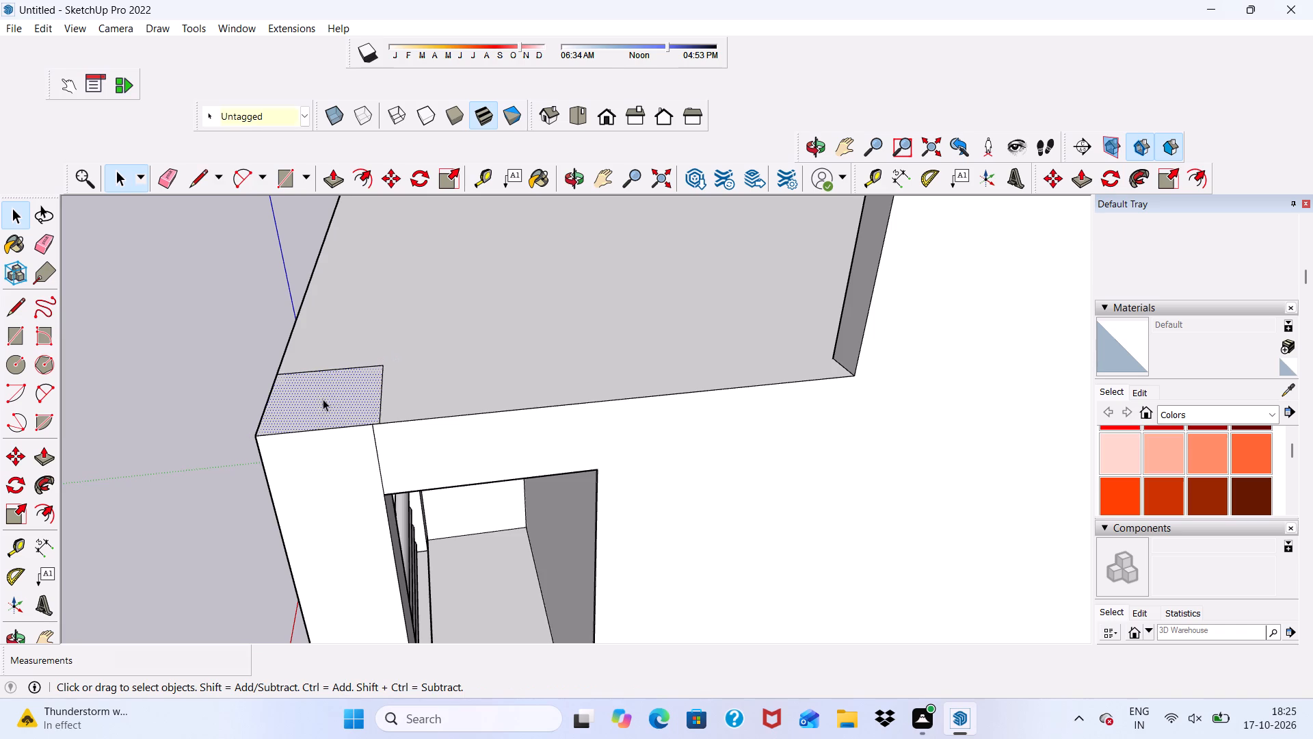
{"action": "left_click", "coordinate": [330, 176]}
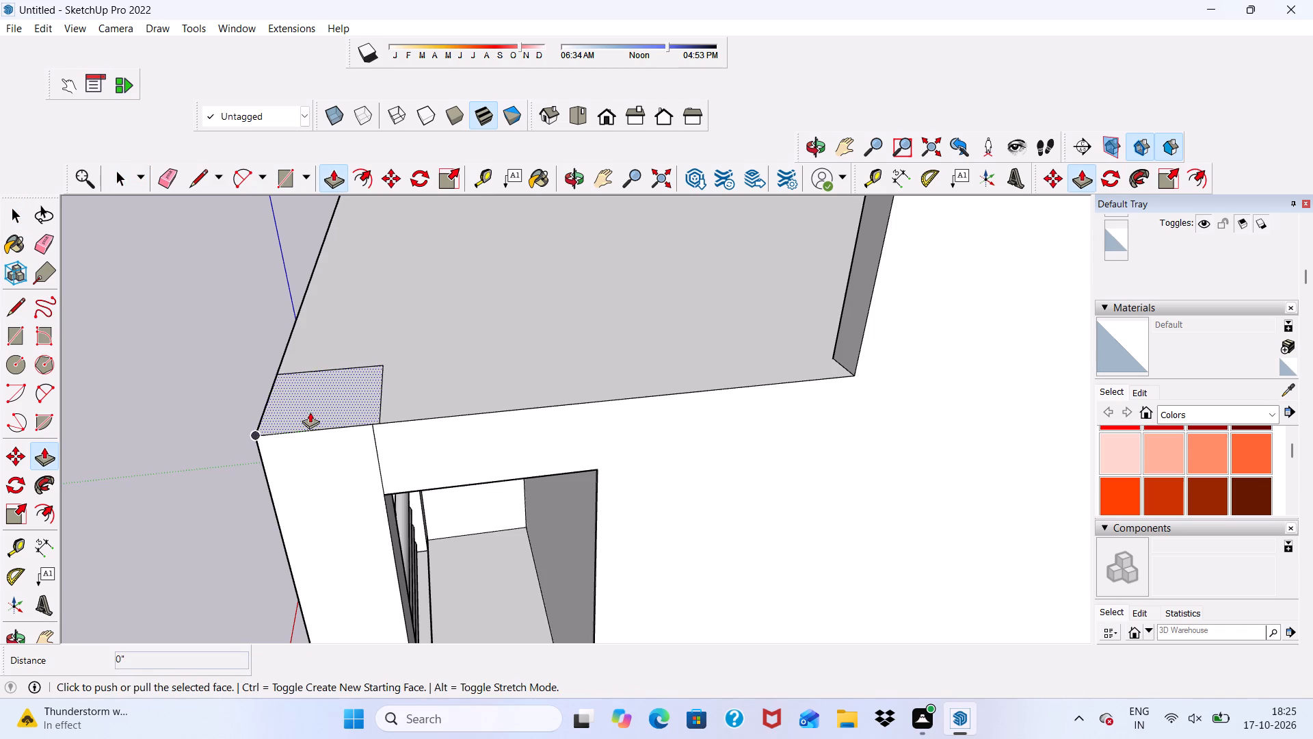
{"action": "left_click", "coordinate": [310, 412]}
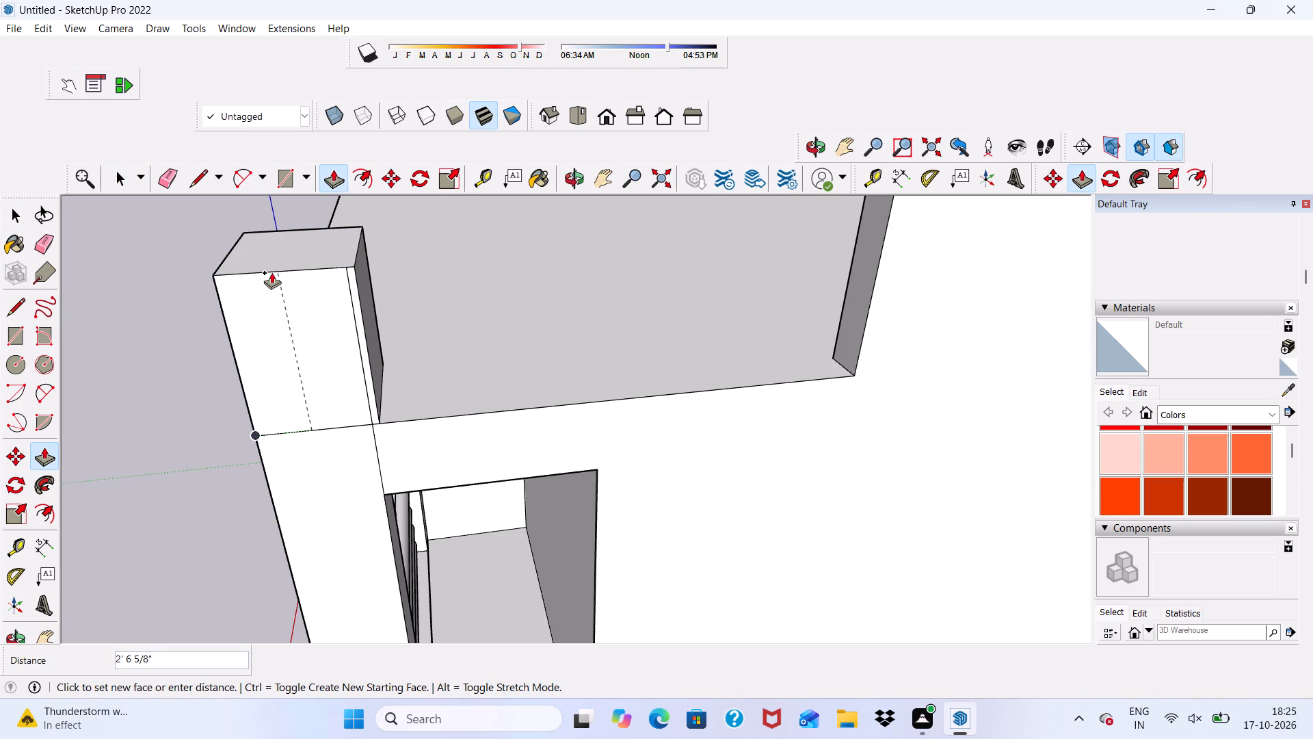
{"action": "type", "text": "5'"}
{"action": "key", "text": "Return"}
{"action": "scroll", "coordinate": [271, 349], "scroll_direction": "down", "scroll_amount": 7}
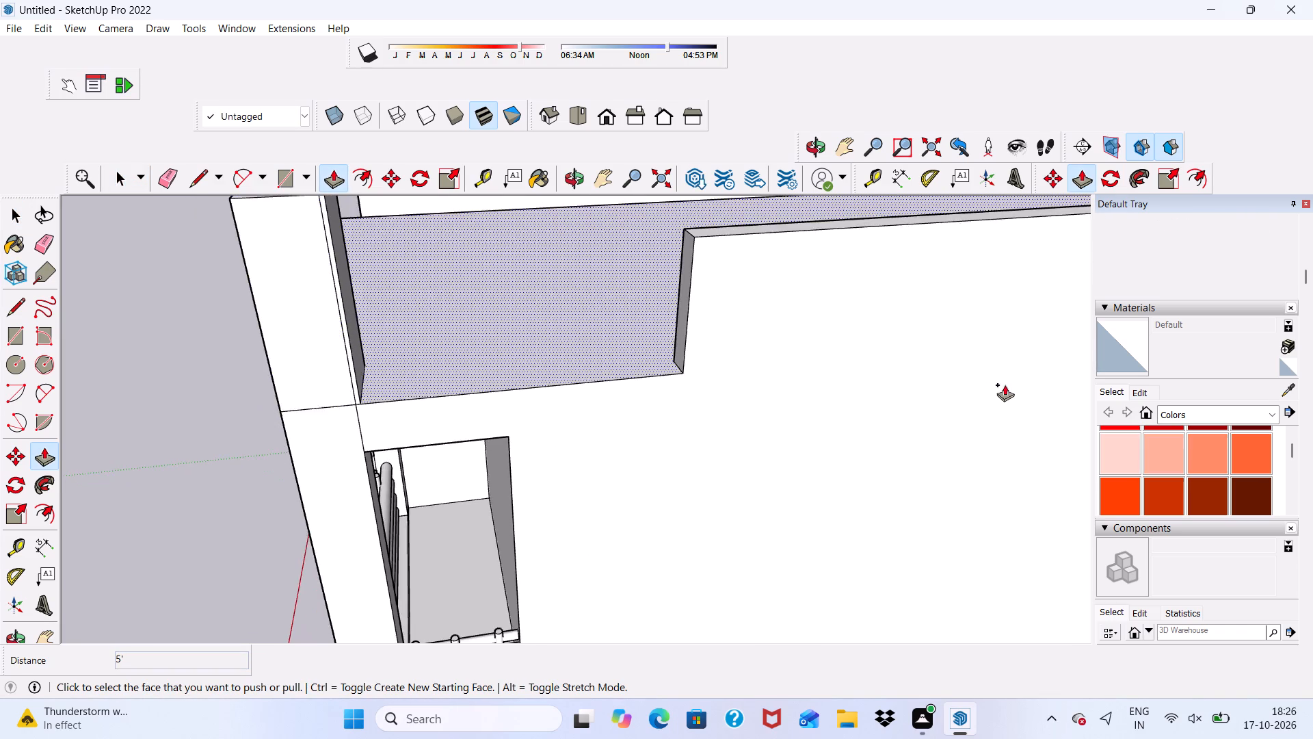
Extrude the top of the terrace's outer front corner pillar another 5' upward.
{"action": "scroll", "coordinate": [816, 477], "scroll_direction": "down", "scroll_amount": 10}
{"action": "middle_click_drag", "start_coordinate": [531, 488], "coordinate": [747, 530]}
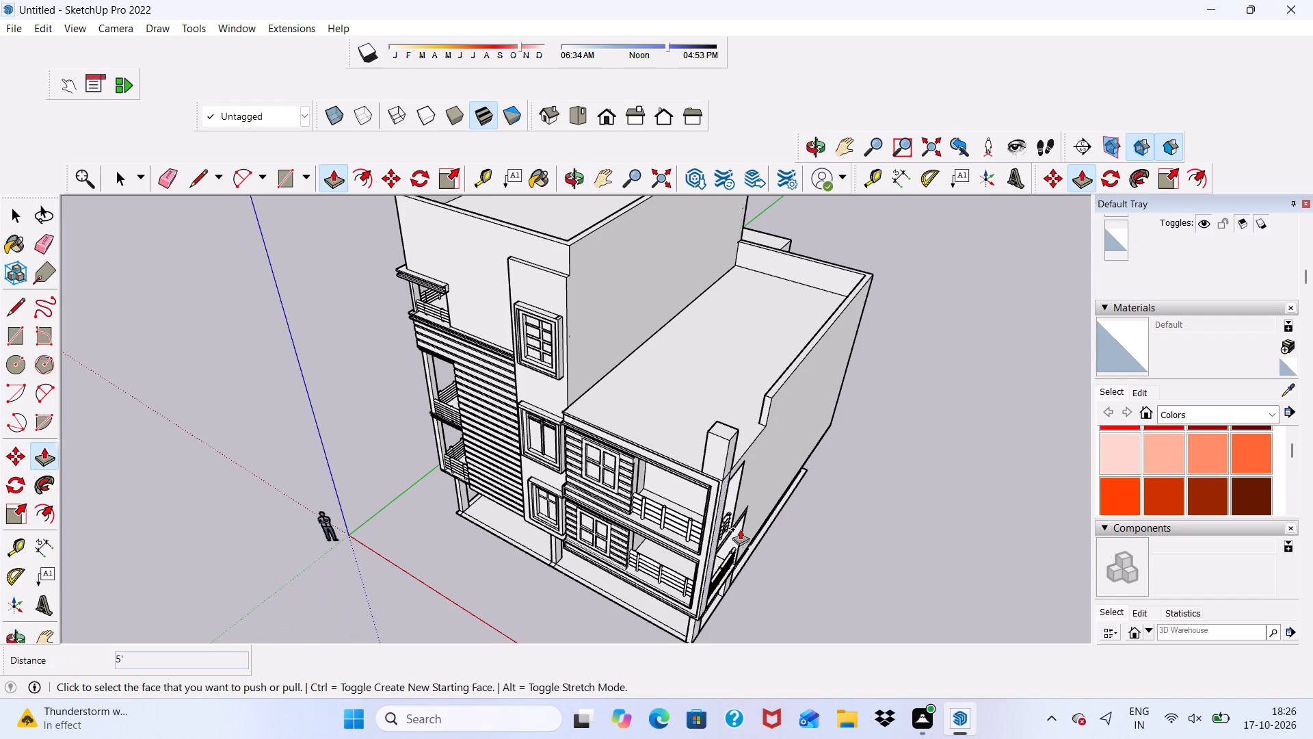
{"action": "scroll", "coordinate": [735, 421], "scroll_direction": "up", "scroll_amount": 8}
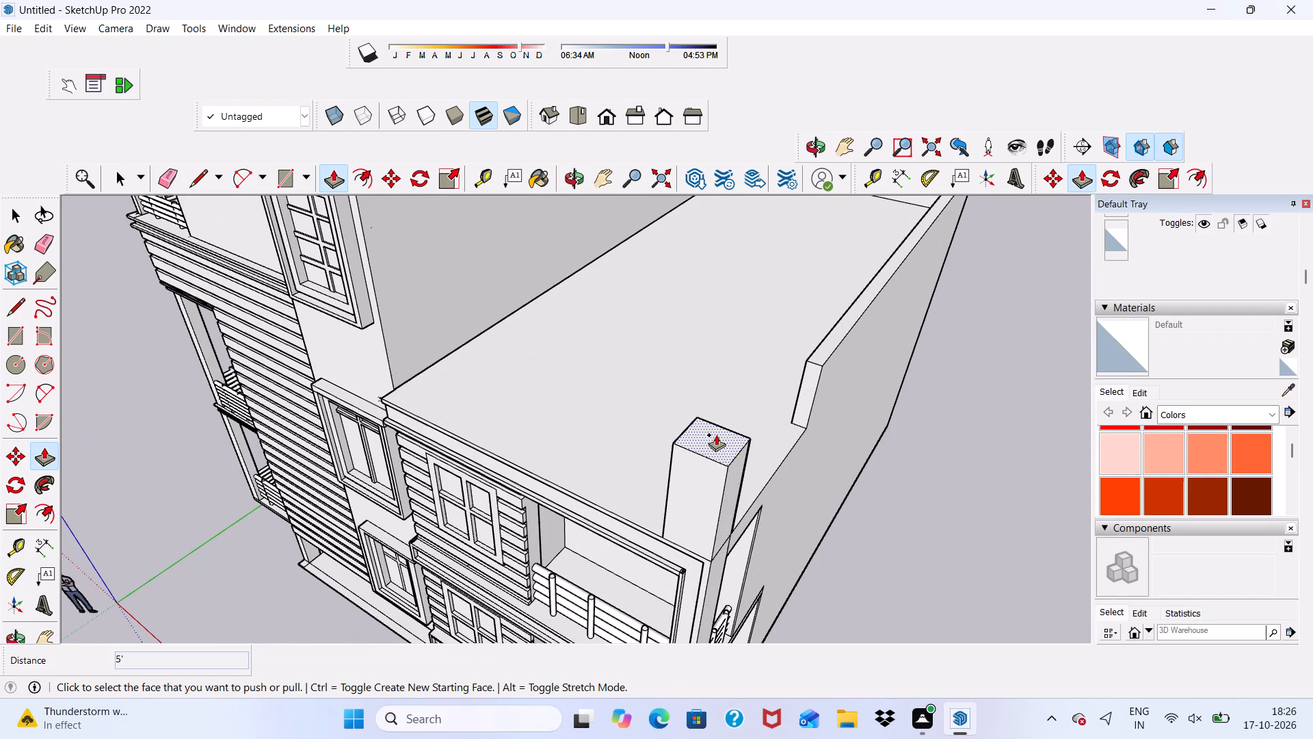
{"action": "left_click", "coordinate": [716, 435]}
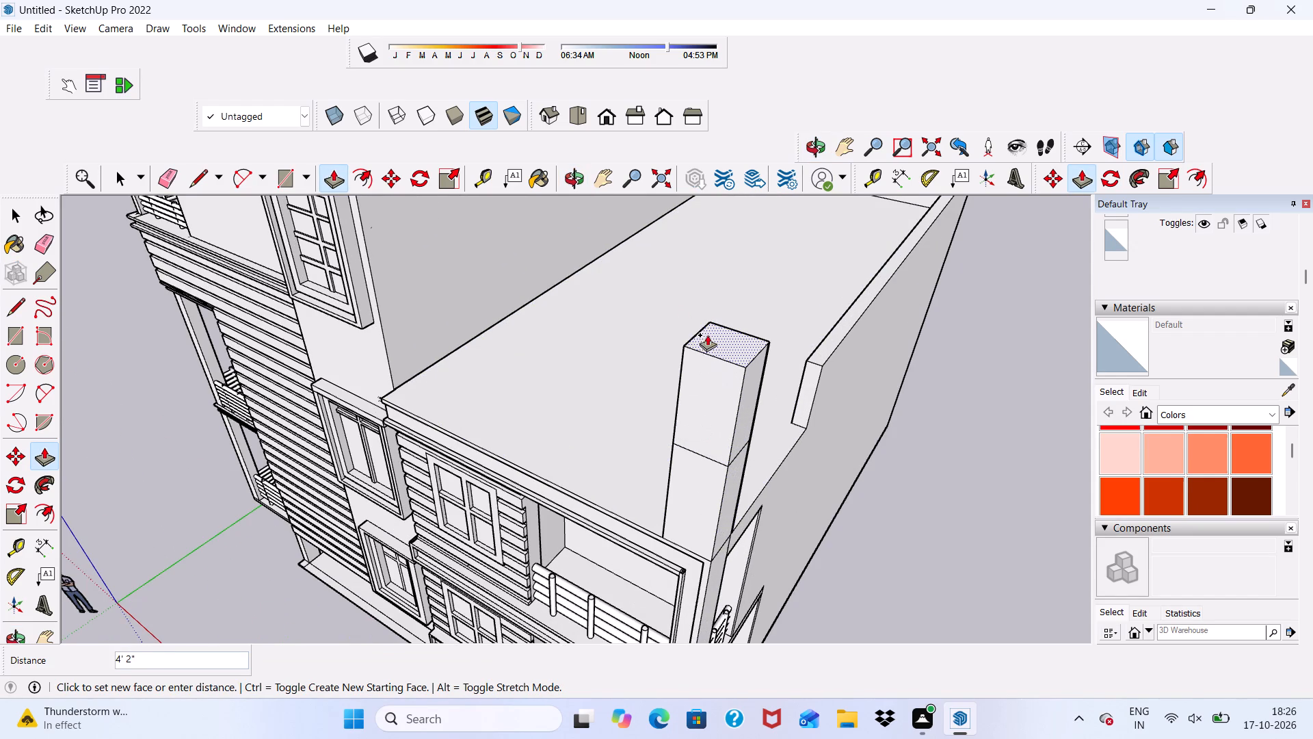
{"action": "type", "text": "5'"}
{"action": "key", "text": "Return"}
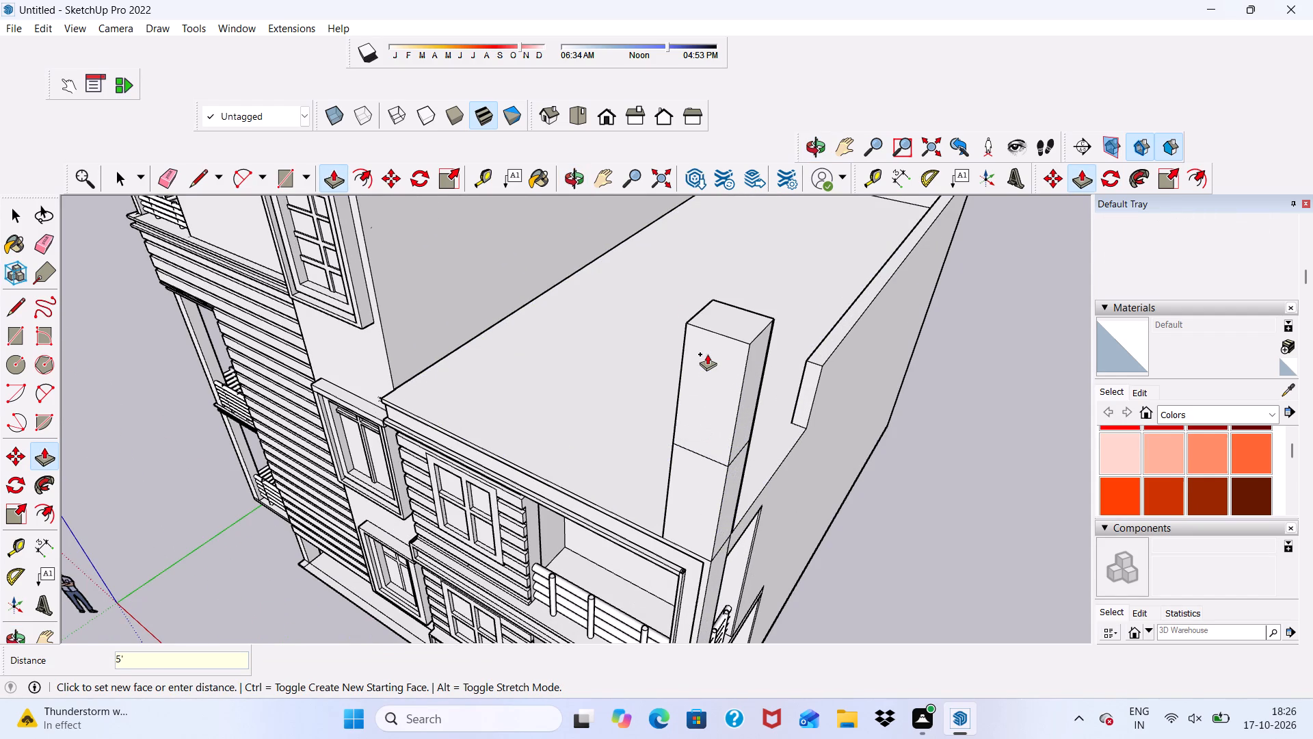
{"action": "scroll", "coordinate": [704, 361], "scroll_direction": "down", "scroll_amount": 1}
{"action": "scroll", "coordinate": [704, 361], "scroll_direction": "up", "scroll_amount": 1}
{"action": "key", "text": "space"}
Erase the leftover seam lines on the corner pillar's outer side, including the thin vertical line beside its rear edge.
{"action": "scroll", "coordinate": [697, 352], "scroll_direction": "down", "scroll_amount": 5}
{"action": "middle_click_drag", "start_coordinate": [697, 389], "coordinate": [563, 251]}
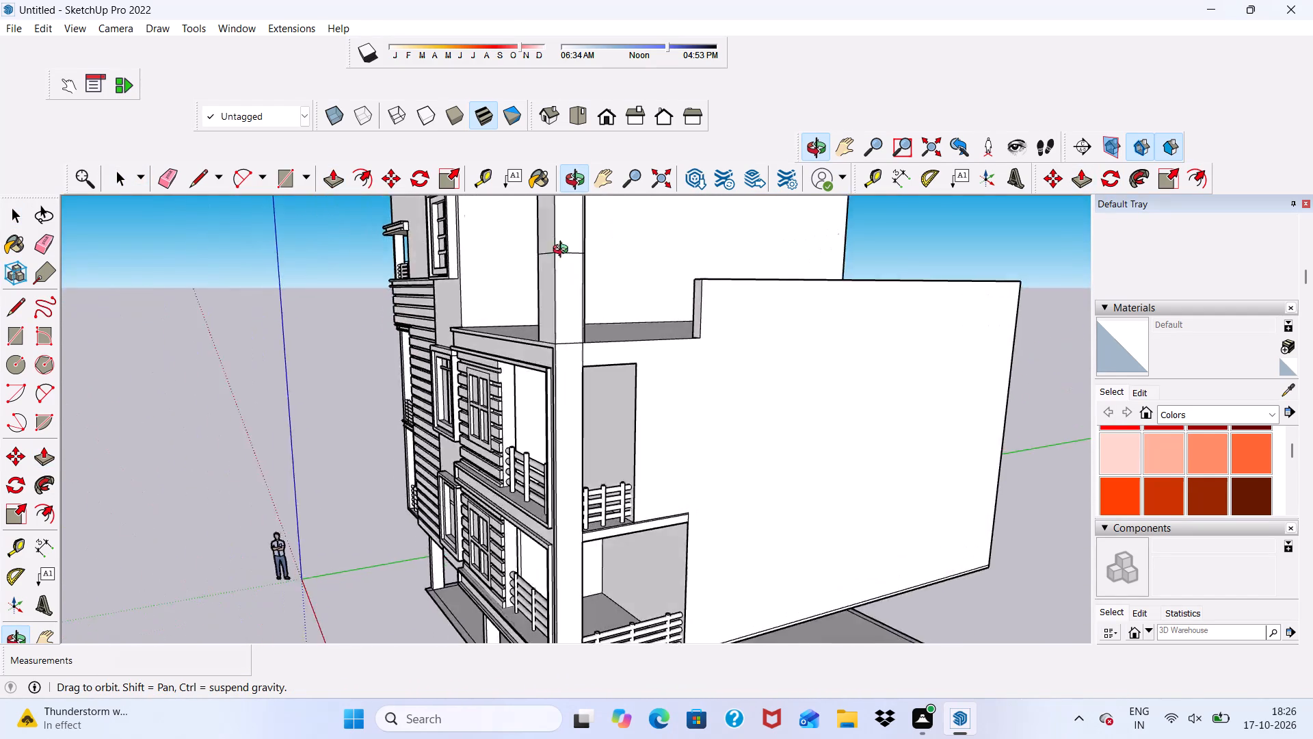
{"action": "middle_click_drag", "start_coordinate": [563, 251], "coordinate": [265, 297]}
{"action": "left_click", "coordinate": [173, 172]}
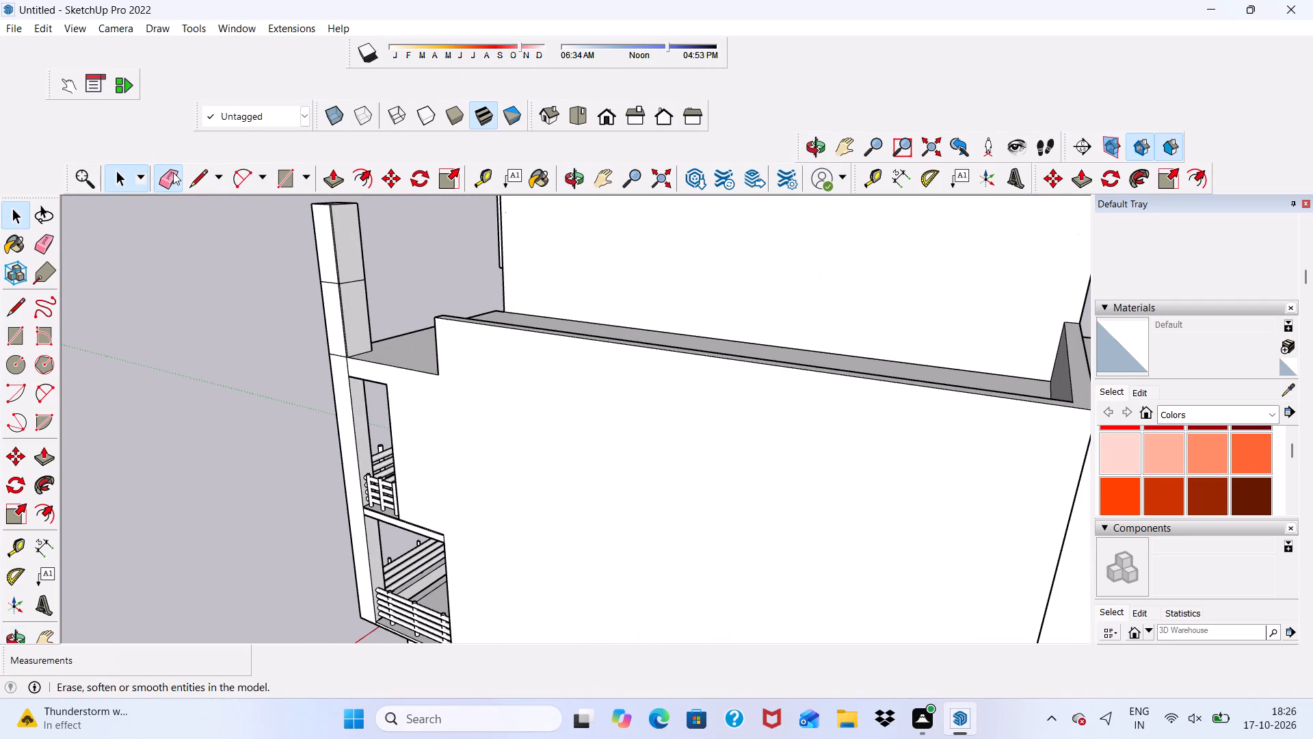
{"action": "scroll", "coordinate": [337, 259], "scroll_direction": "up", "scroll_amount": 5}
{"action": "left_click_drag", "start_coordinate": [355, 275], "coordinate": [344, 316]}
{"action": "scroll", "coordinate": [314, 306], "scroll_direction": "up", "scroll_amount": 5}
{"action": "left_click_drag", "start_coordinate": [319, 286], "coordinate": [317, 296]}
{"action": "scroll", "coordinate": [354, 302], "scroll_direction": "up", "scroll_amount": 13}
{"action": "left_click_drag", "start_coordinate": [323, 250], "coordinate": [319, 278]}
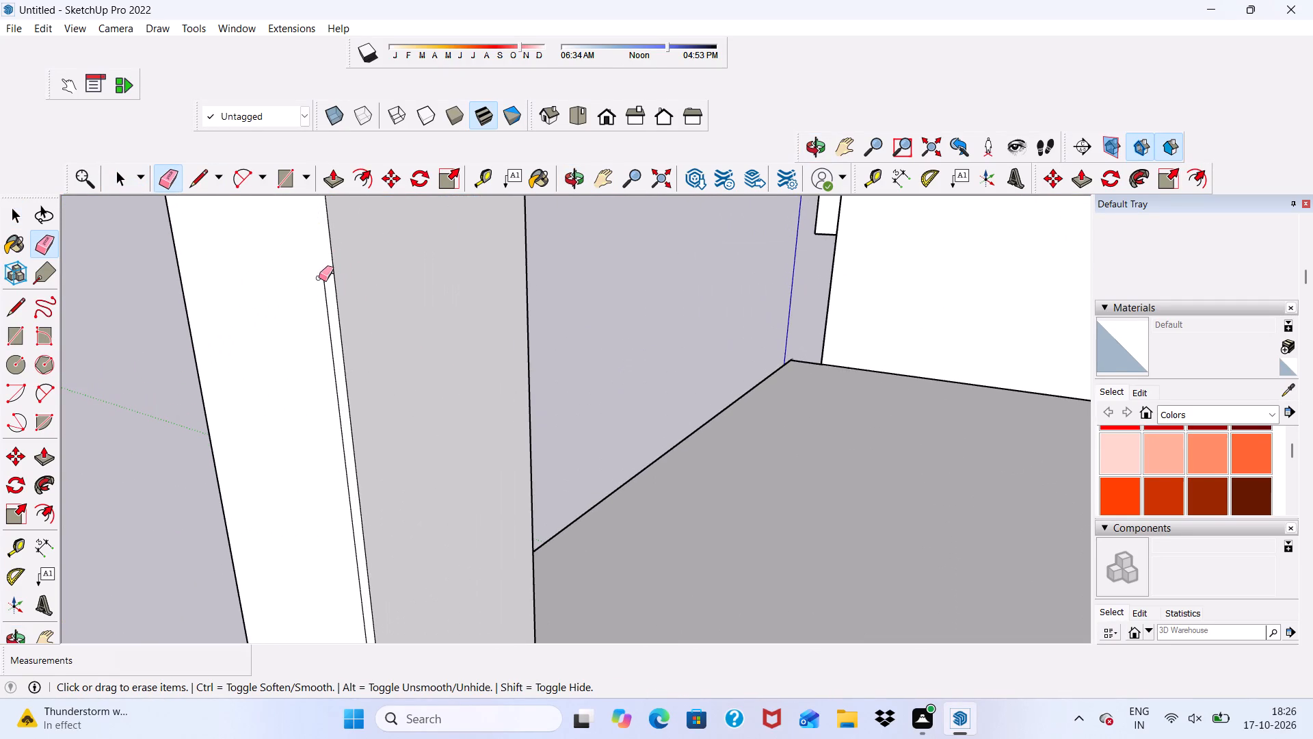
{"action": "left_click_drag", "start_coordinate": [325, 271], "coordinate": [322, 288]}
{"action": "scroll", "coordinate": [343, 269], "scroll_direction": "down", "scroll_amount": 4}
Push-pull the pillar's rear face about 1 5/8" toward the terrace.
{"action": "key", "text": "space"}
{"action": "left_click", "coordinate": [383, 295]}
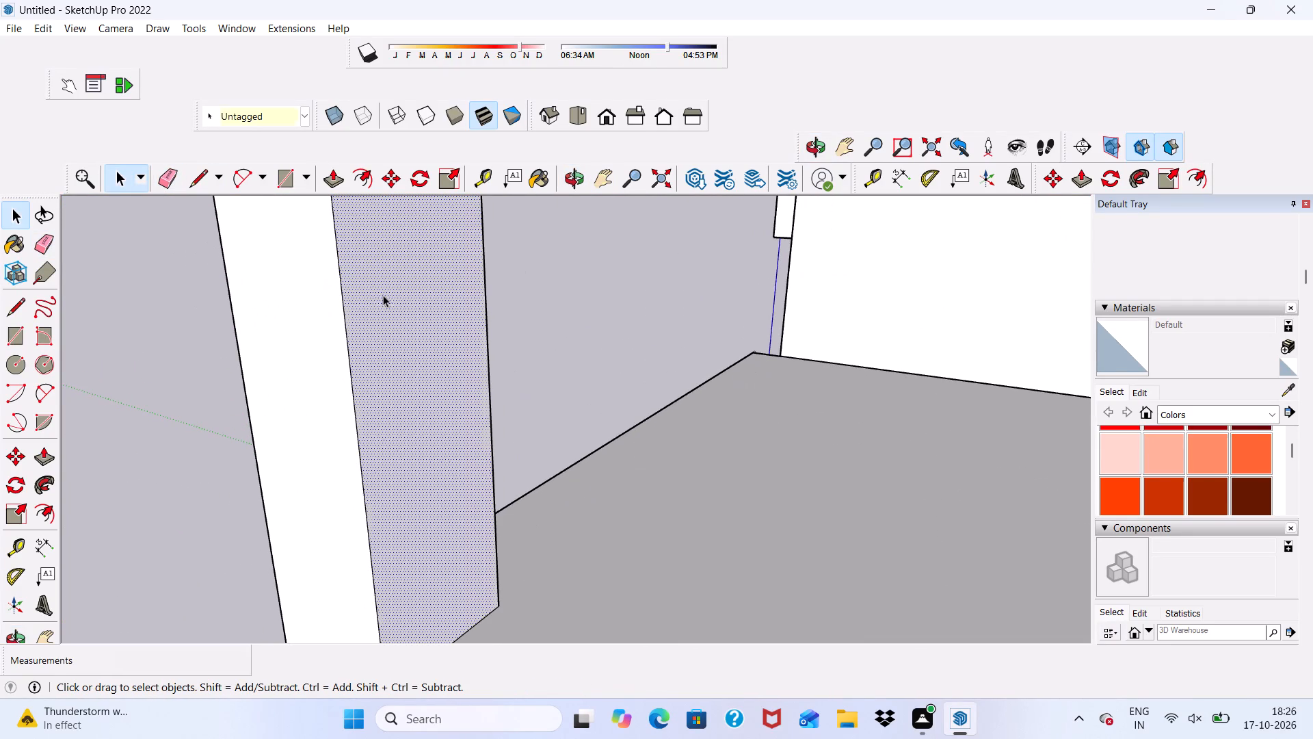
{"action": "left_click", "coordinate": [330, 169]}
{"action": "left_click_drag", "start_coordinate": [395, 400], "coordinate": [406, 424]}
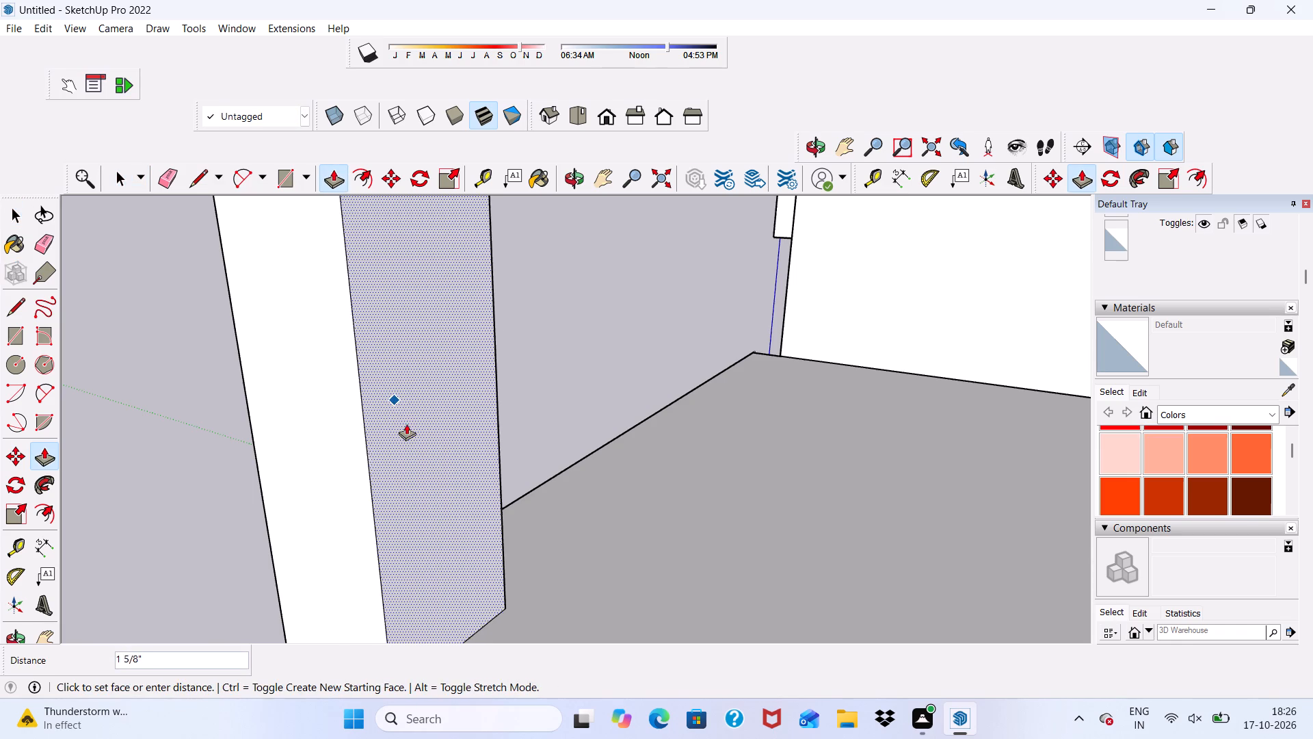
{"action": "left_click_drag", "start_coordinate": [406, 424], "coordinate": [406, 424]}
Draw a circle of about 2 1/4" radius low on the upper wall beside the terrace's front edge.
{"action": "scroll", "coordinate": [392, 355], "scroll_direction": "down", "scroll_amount": 11}
{"action": "middle_click_drag", "start_coordinate": [402, 387], "coordinate": [172, 492]}
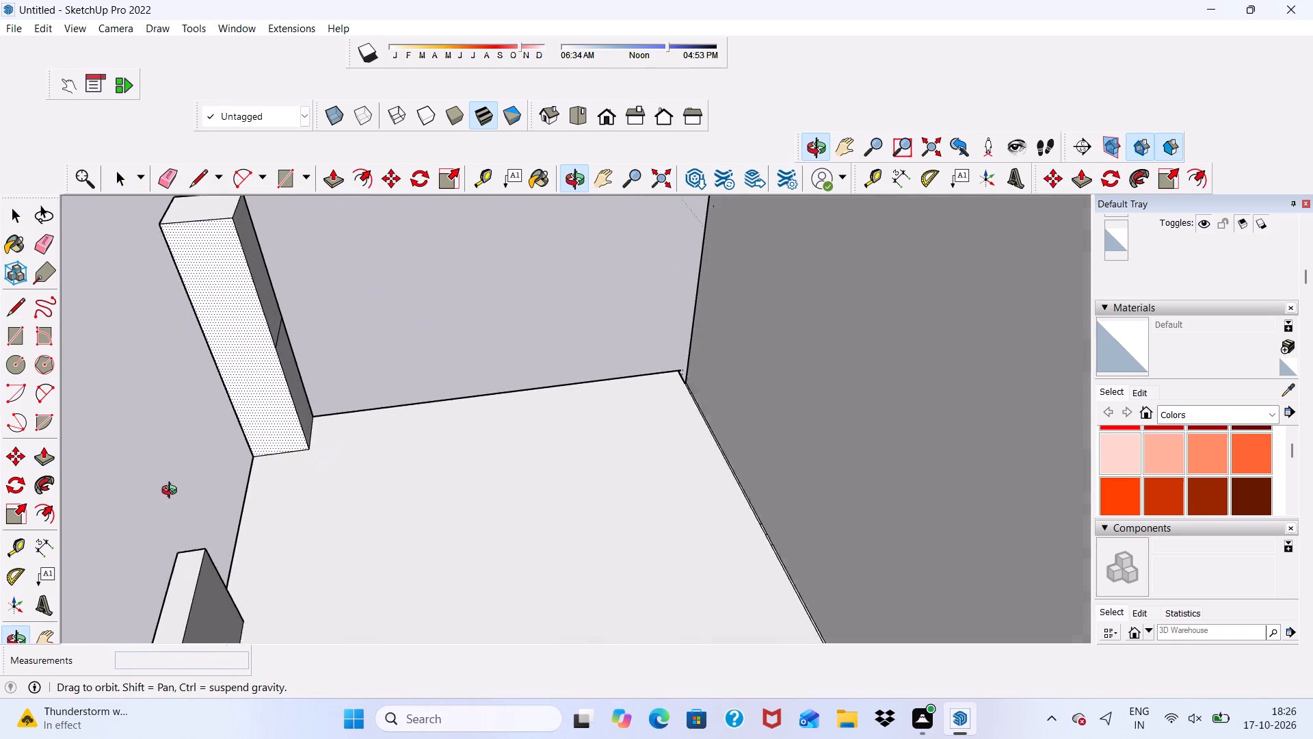
{"action": "middle_click_drag", "start_coordinate": [172, 492], "coordinate": [739, 427]}
{"action": "key", "text": "space"}
{"action": "scroll", "coordinate": [631, 372], "scroll_direction": "up", "scroll_amount": 4}
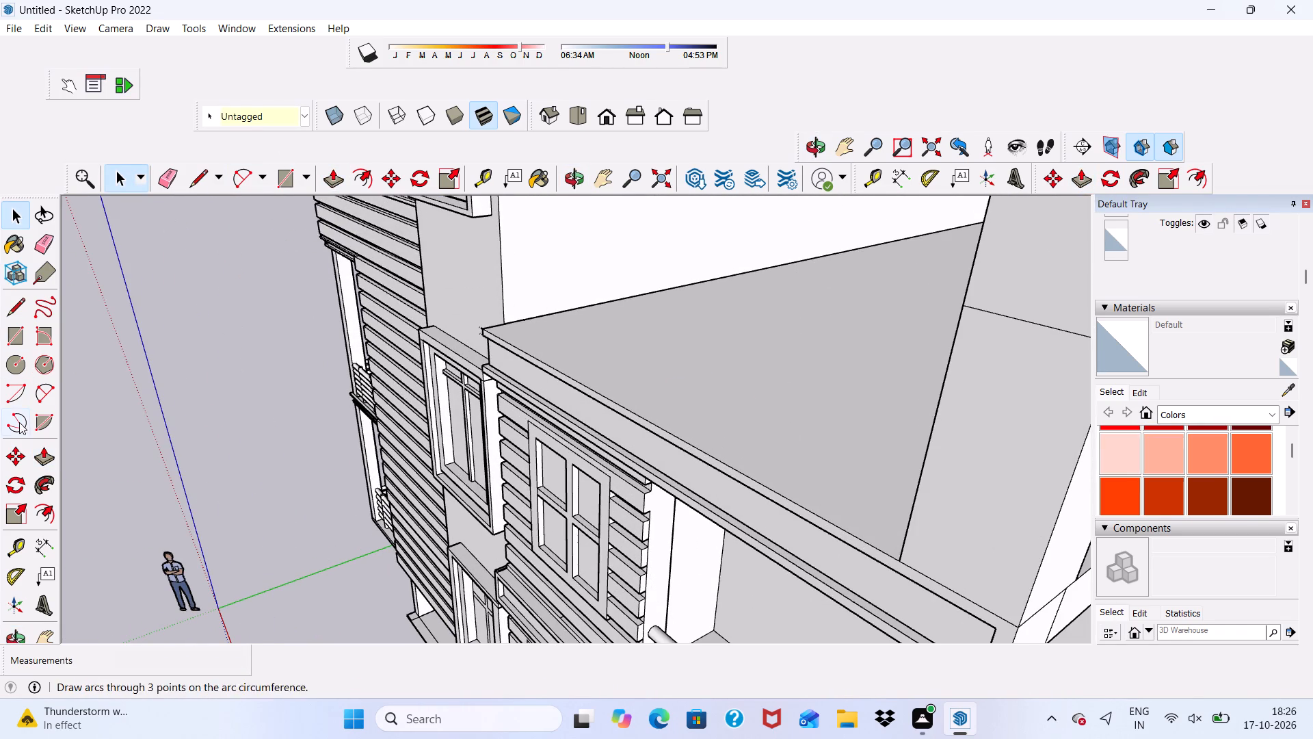
{"action": "left_click", "coordinate": [13, 355]}
{"action": "scroll", "coordinate": [568, 255], "scroll_direction": "up", "scroll_amount": 4}
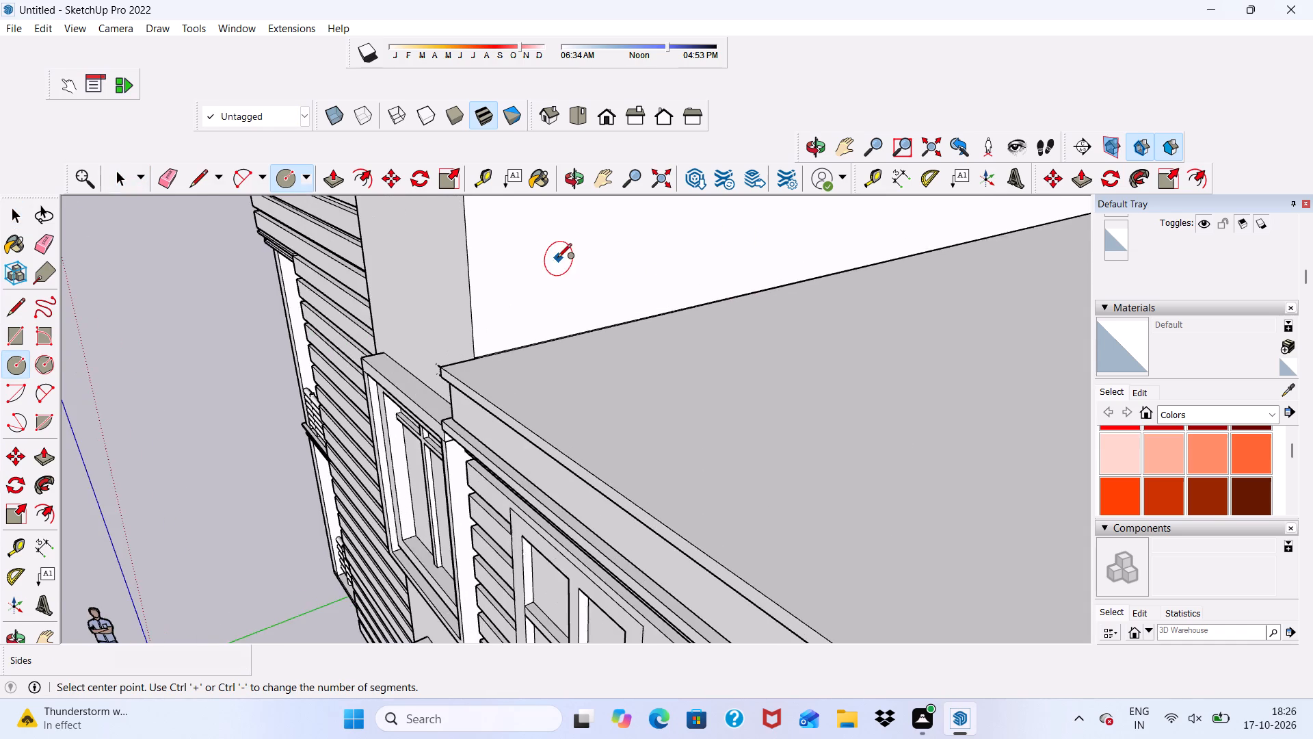
{"action": "scroll", "coordinate": [501, 311], "scroll_direction": "up", "scroll_amount": 4}
{"action": "left_click", "coordinate": [486, 343]}
{"action": "scroll", "coordinate": [485, 328], "scroll_direction": "up", "scroll_amount": 1}
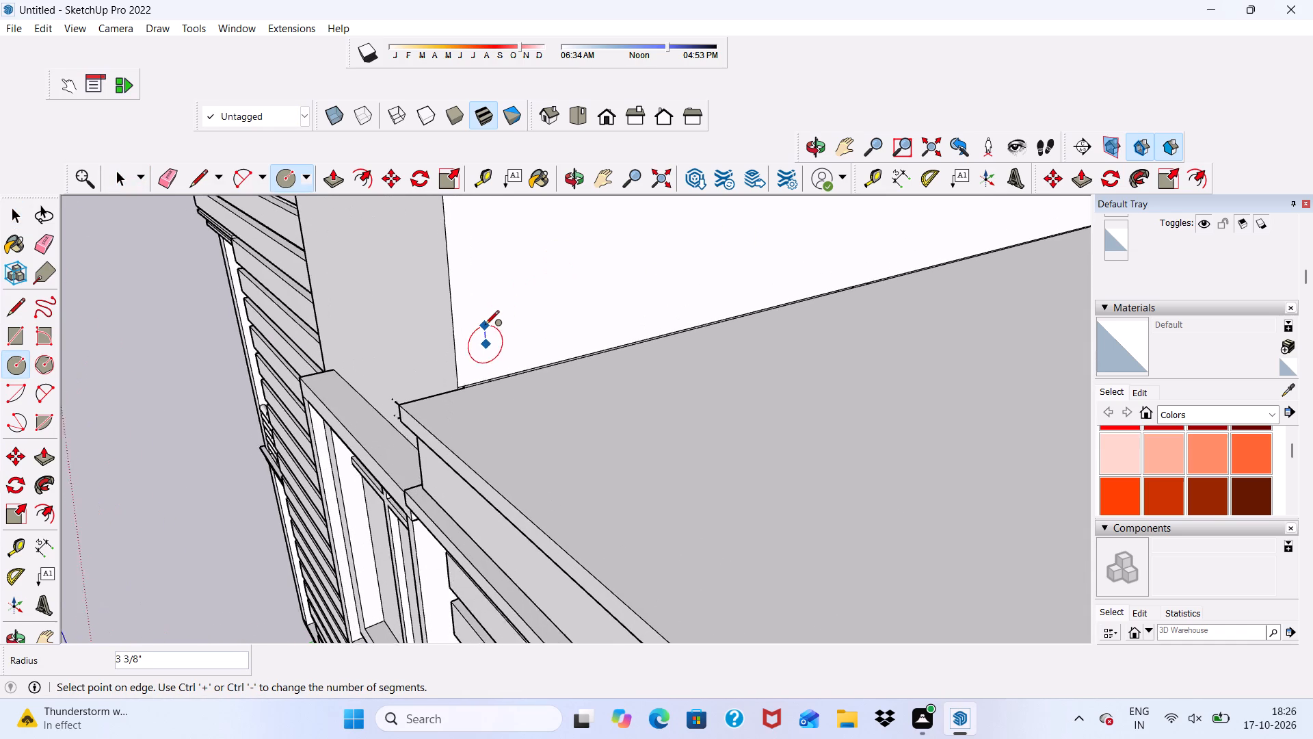
{"action": "scroll", "coordinate": [485, 326], "scroll_direction": "up", "scroll_amount": 3}
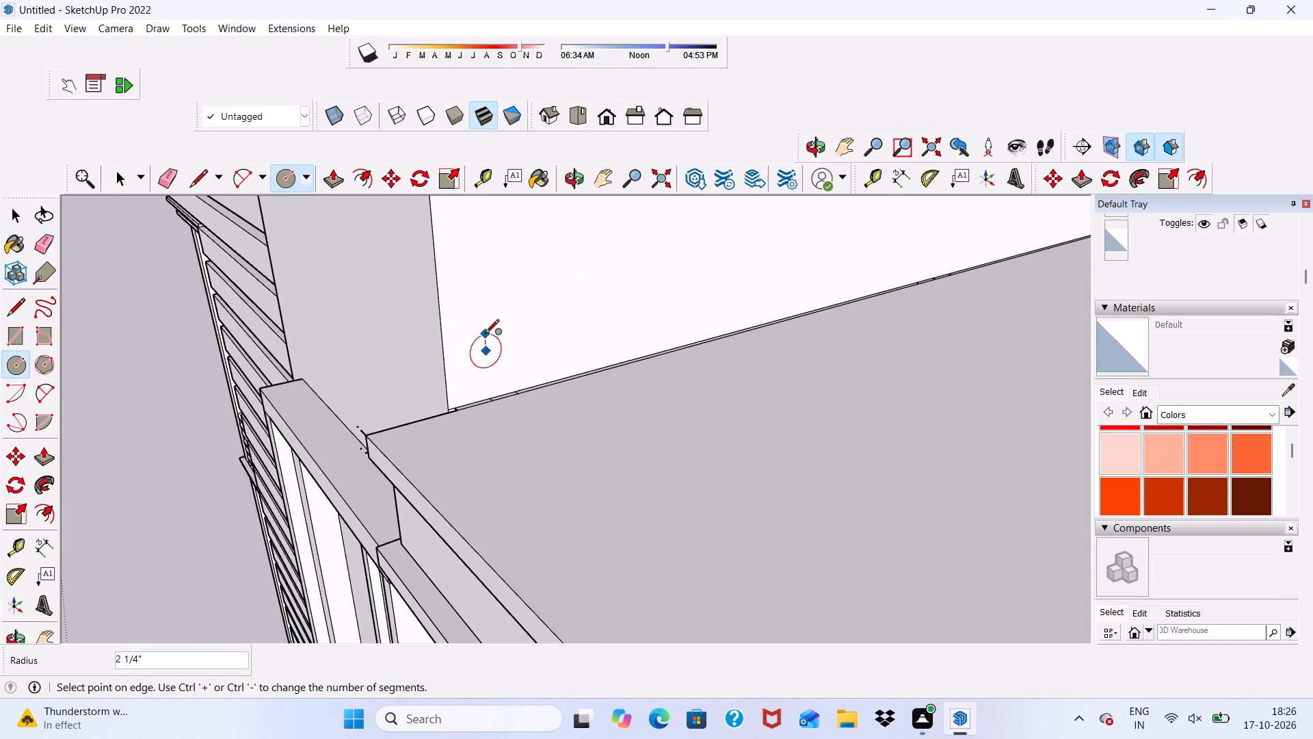
{"action": "left_click", "coordinate": [485, 335]}
{"action": "key", "text": "space"}
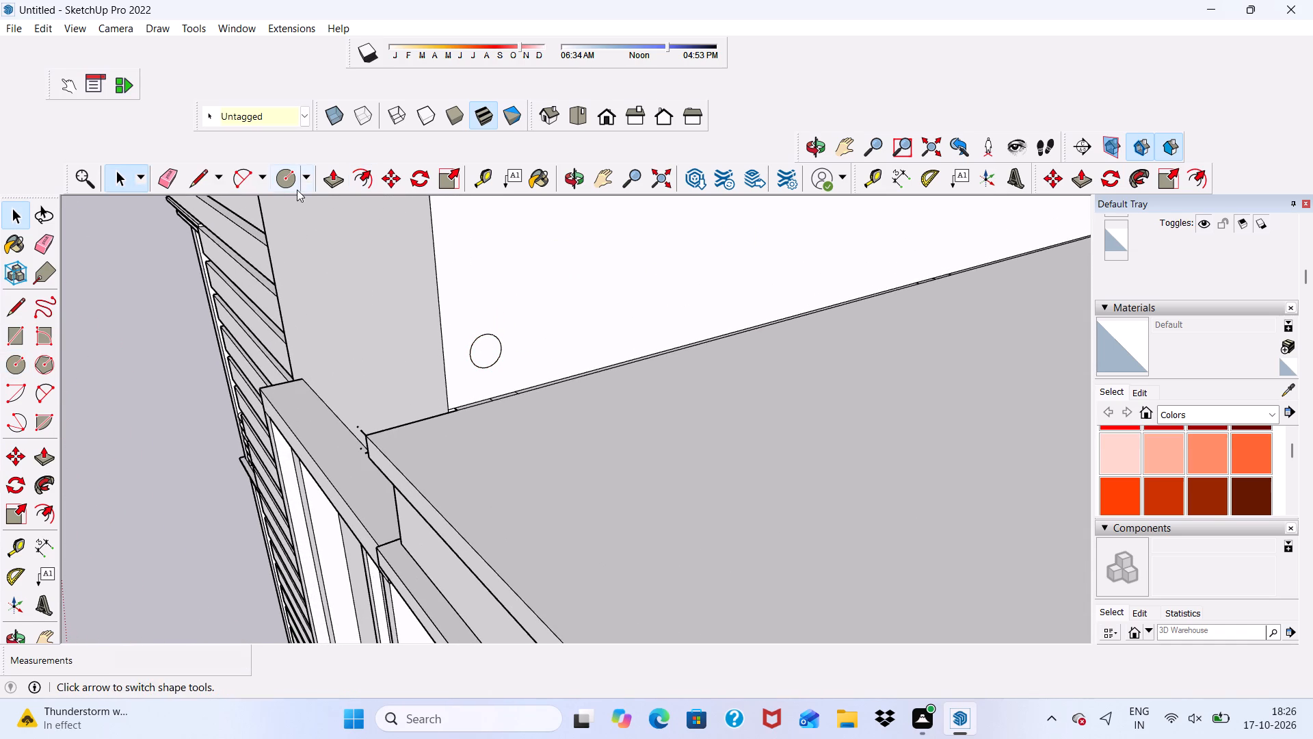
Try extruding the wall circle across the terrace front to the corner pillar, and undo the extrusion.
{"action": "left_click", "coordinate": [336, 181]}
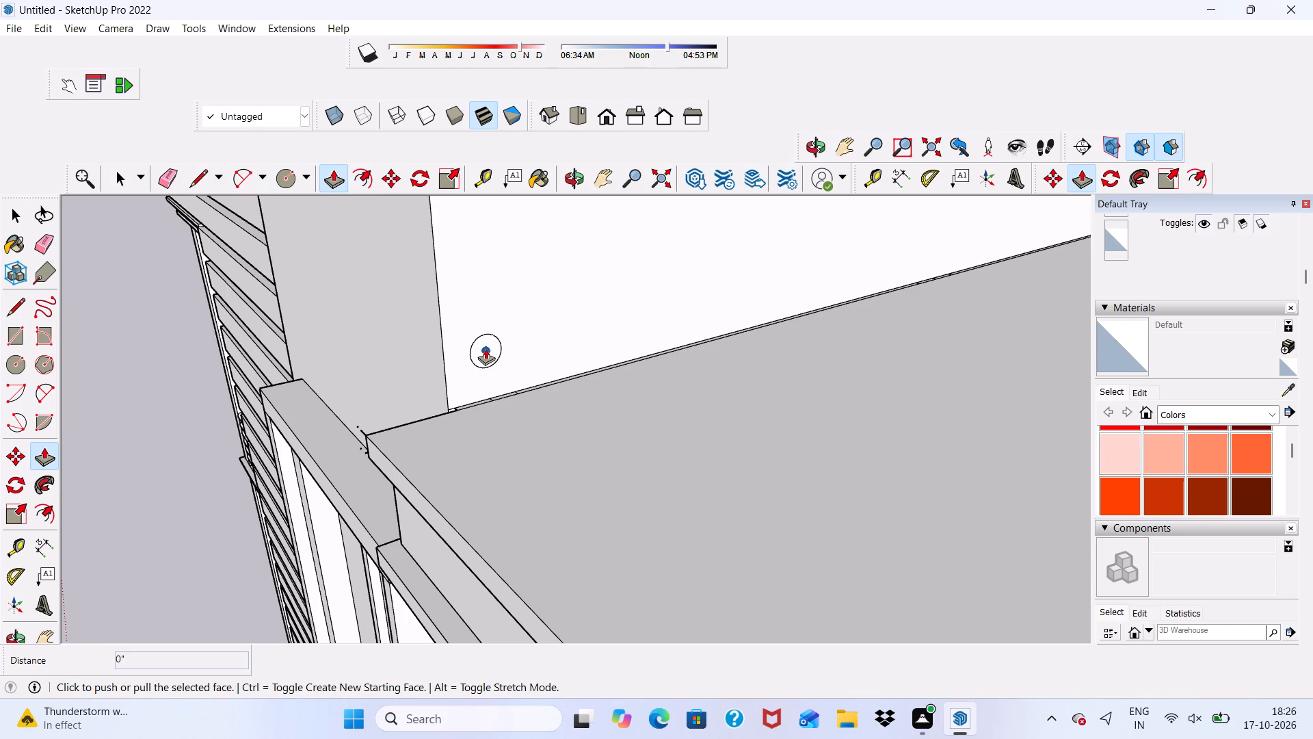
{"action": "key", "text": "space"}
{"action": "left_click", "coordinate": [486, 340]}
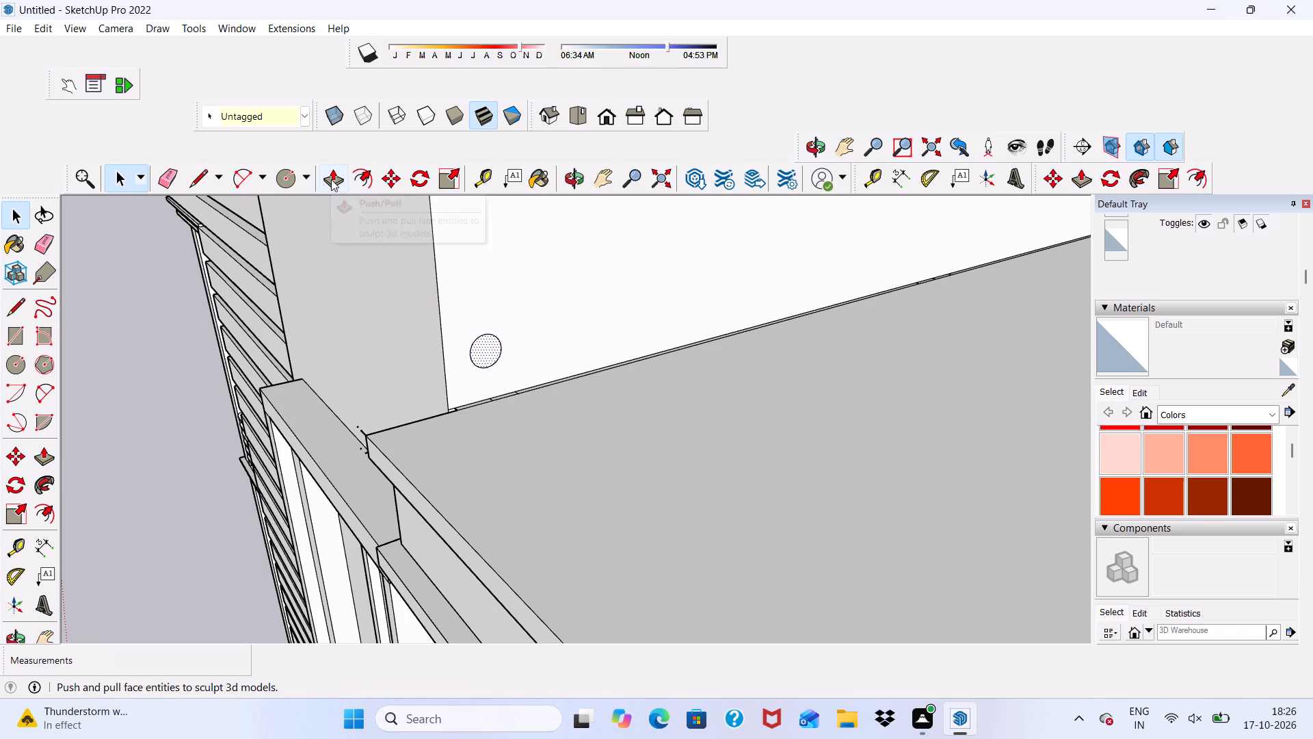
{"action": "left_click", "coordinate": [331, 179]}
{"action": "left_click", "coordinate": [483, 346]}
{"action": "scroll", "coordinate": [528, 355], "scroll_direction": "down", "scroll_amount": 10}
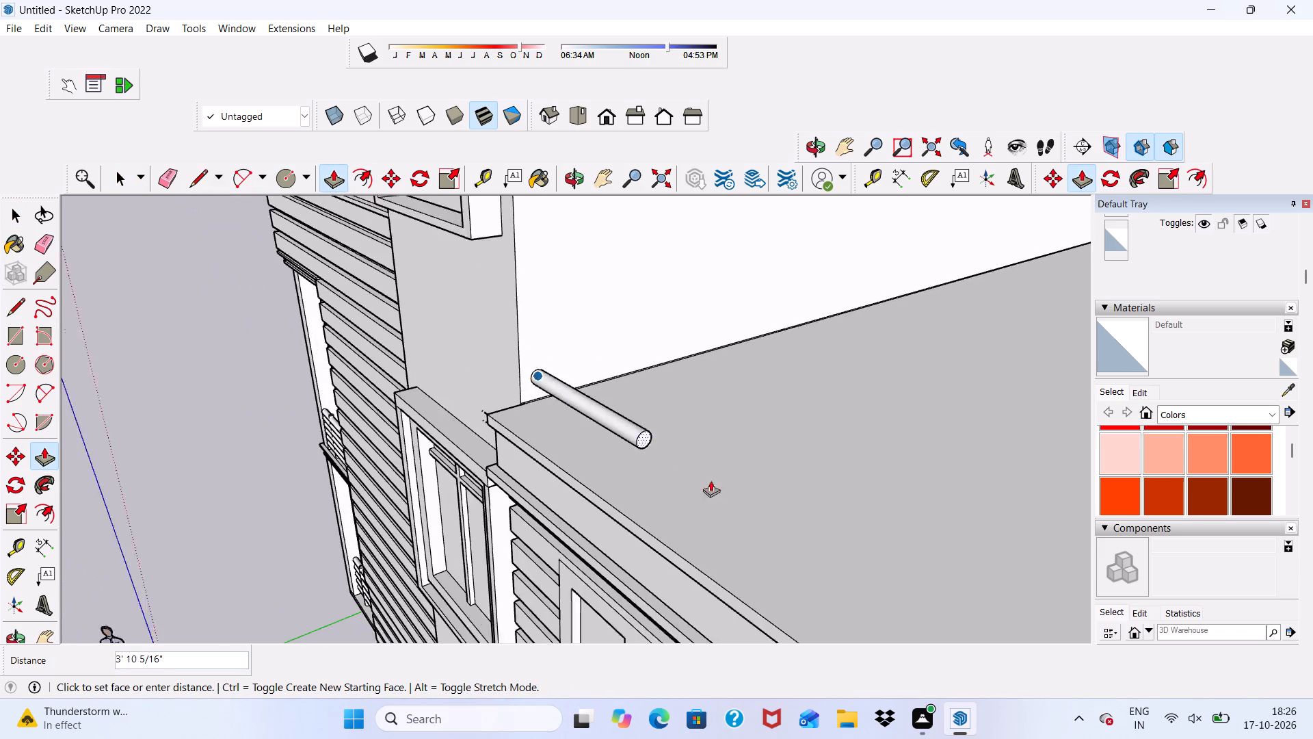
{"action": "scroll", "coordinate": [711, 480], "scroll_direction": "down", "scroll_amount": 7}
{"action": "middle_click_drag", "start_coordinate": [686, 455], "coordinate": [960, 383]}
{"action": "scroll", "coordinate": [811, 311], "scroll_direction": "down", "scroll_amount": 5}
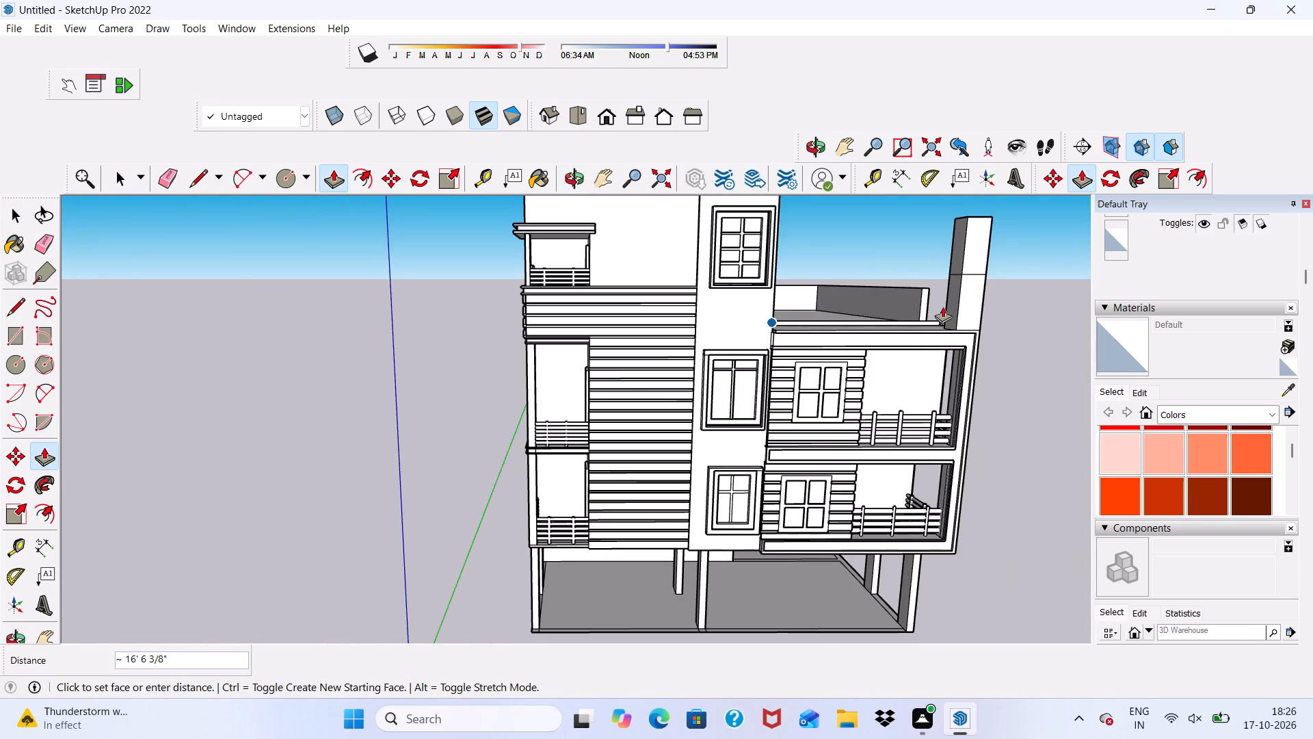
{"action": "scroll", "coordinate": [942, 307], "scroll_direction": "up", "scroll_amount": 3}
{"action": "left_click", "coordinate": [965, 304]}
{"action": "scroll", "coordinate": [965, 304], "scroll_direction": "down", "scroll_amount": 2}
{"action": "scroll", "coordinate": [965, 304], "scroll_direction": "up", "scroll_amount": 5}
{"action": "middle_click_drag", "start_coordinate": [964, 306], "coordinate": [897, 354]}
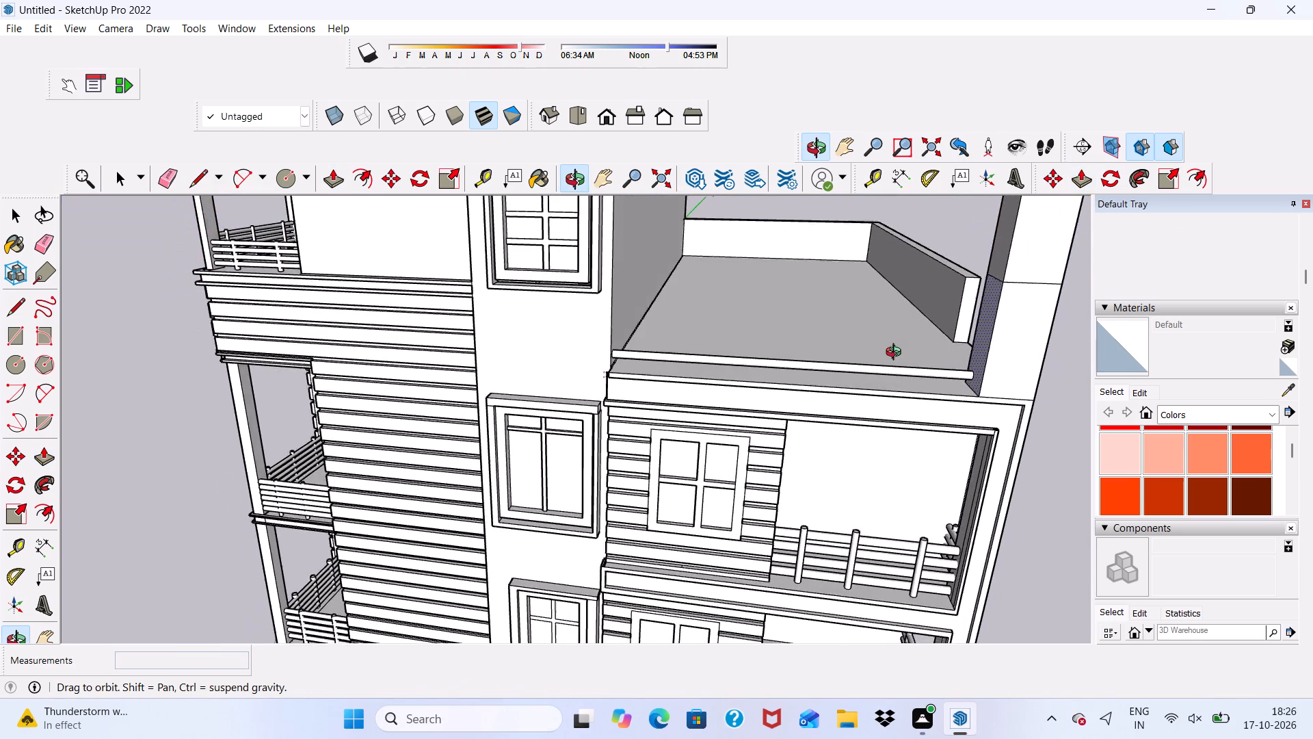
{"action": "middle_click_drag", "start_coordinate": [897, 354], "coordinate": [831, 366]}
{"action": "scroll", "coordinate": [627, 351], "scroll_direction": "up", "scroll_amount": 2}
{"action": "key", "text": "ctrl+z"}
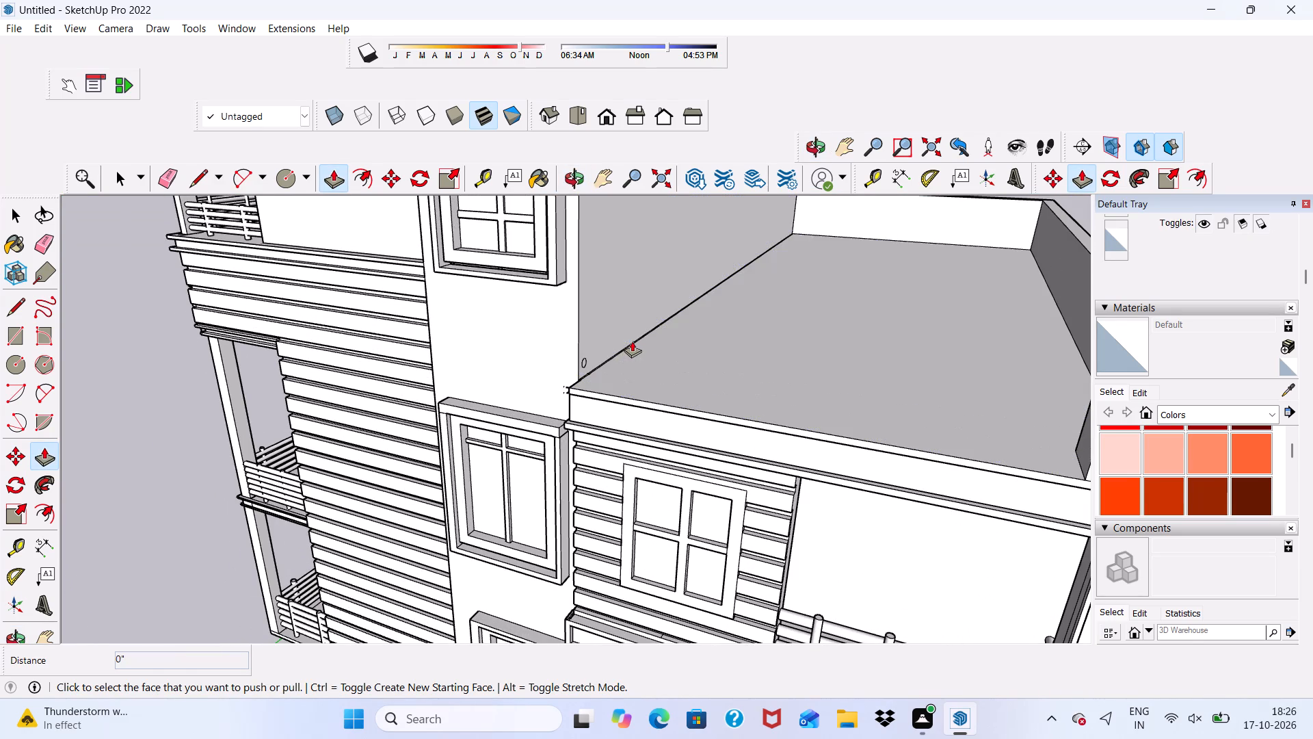
Copy the circle about 7 1/2" up the wall and repeat it as five evenly spaced copies.
{"action": "scroll", "coordinate": [613, 354], "scroll_direction": "up", "scroll_amount": 13}
{"action": "key", "text": "space"}
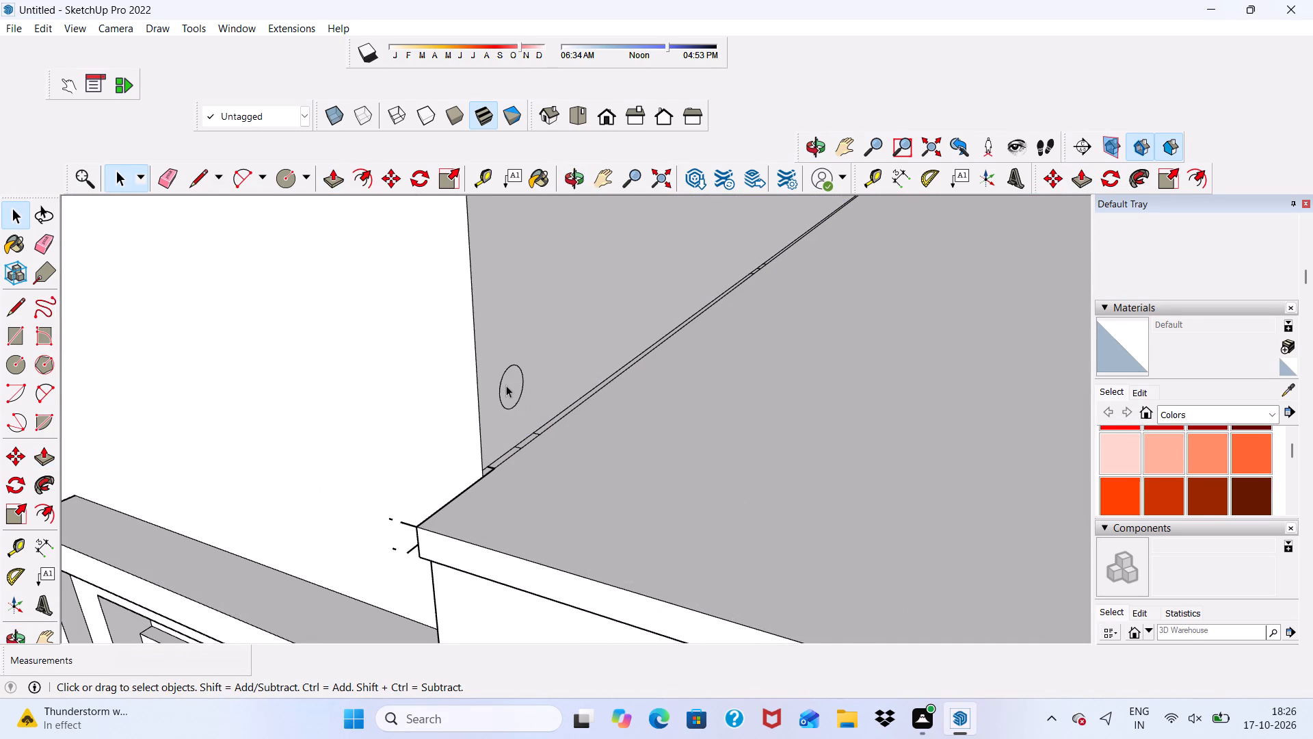
{"action": "double_click", "coordinate": [506, 385]}
{"action": "left_click", "coordinate": [390, 179]}
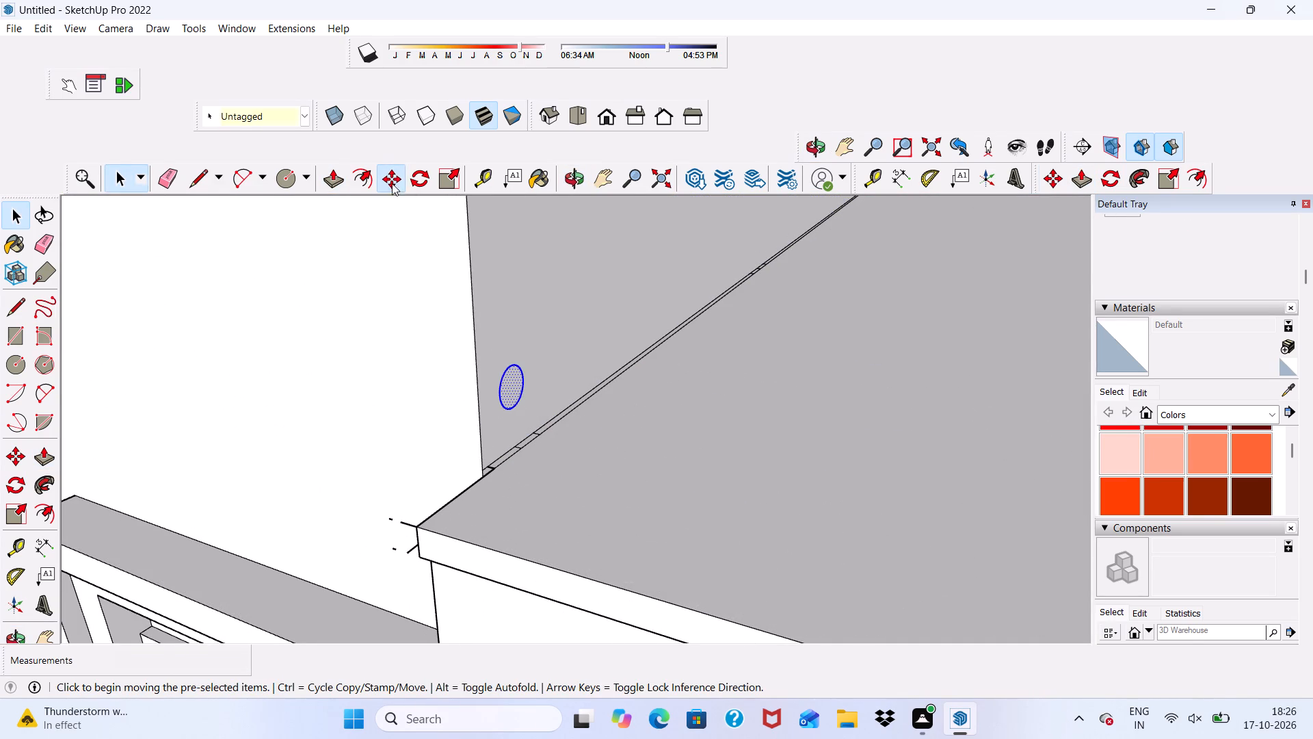
{"action": "left_click", "coordinate": [515, 397]}
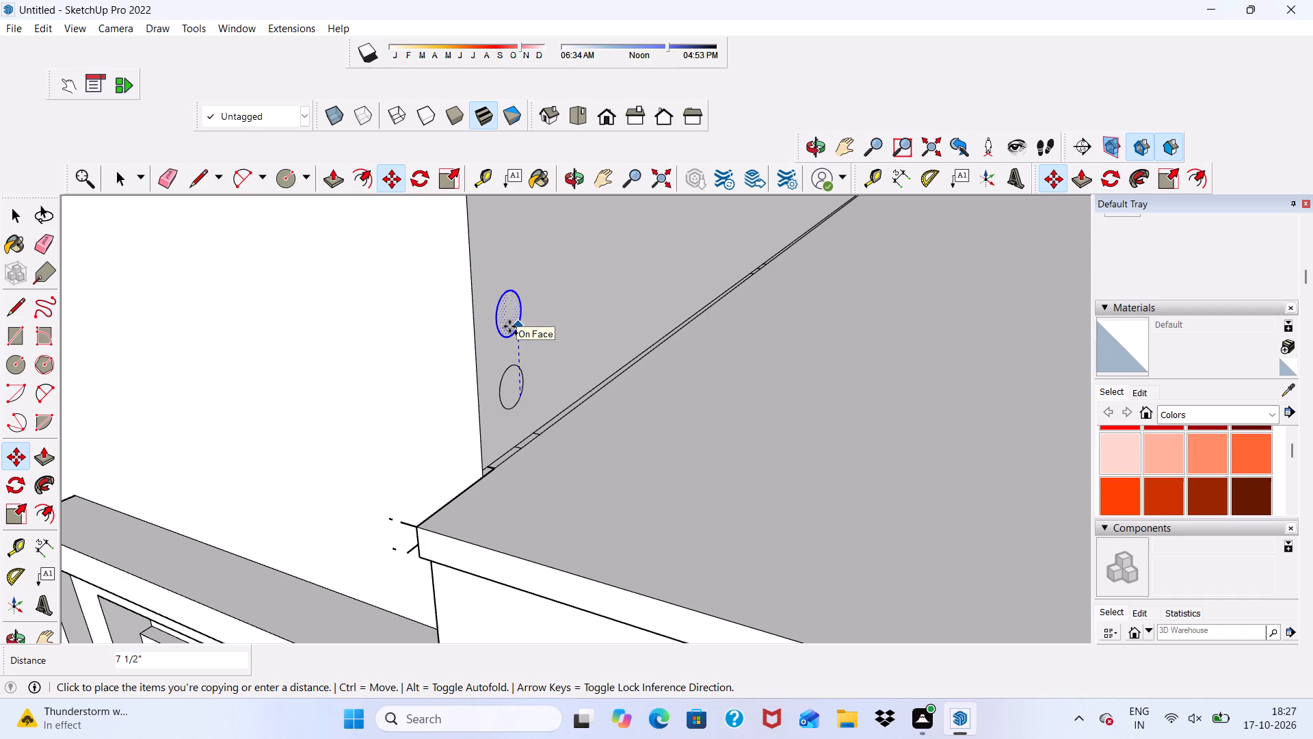
{"action": "left_click", "coordinate": [509, 326]}
{"action": "key", "text": "shift+asterisk"}
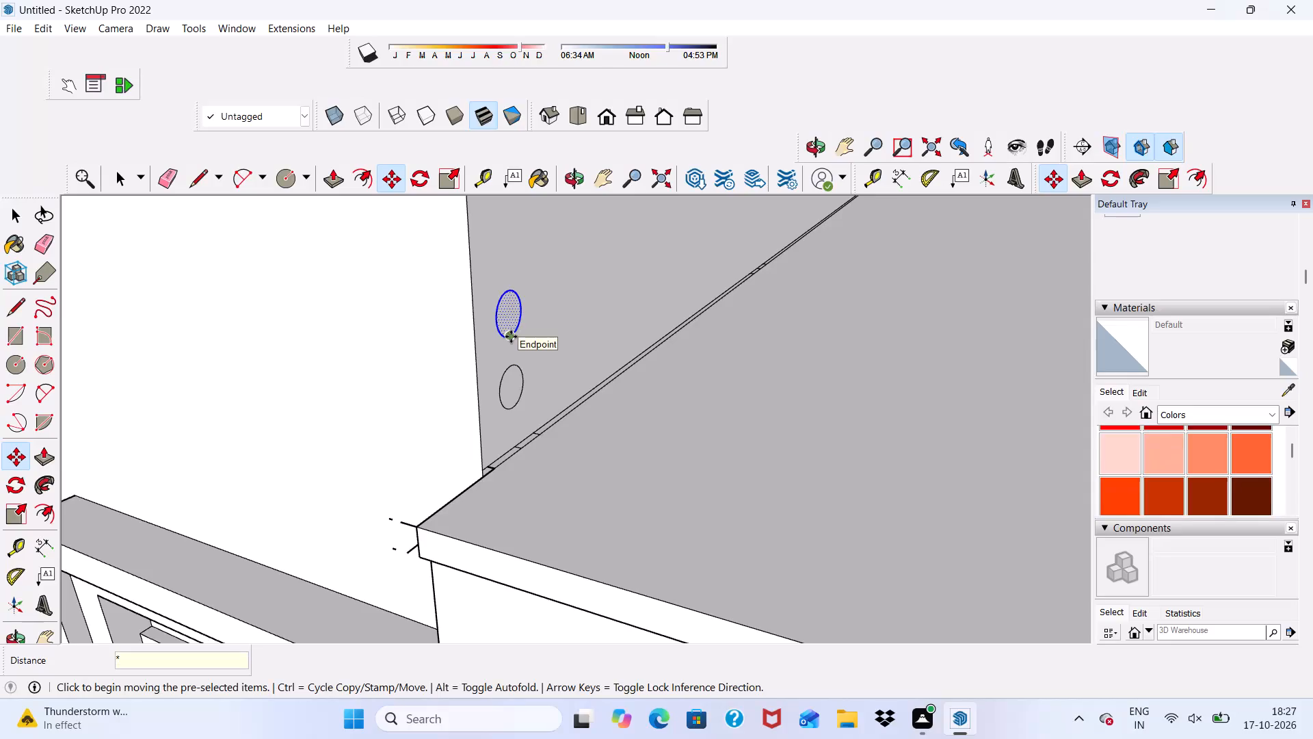
{"action": "key", "text": "5"}
{"action": "key", "text": "Return"}
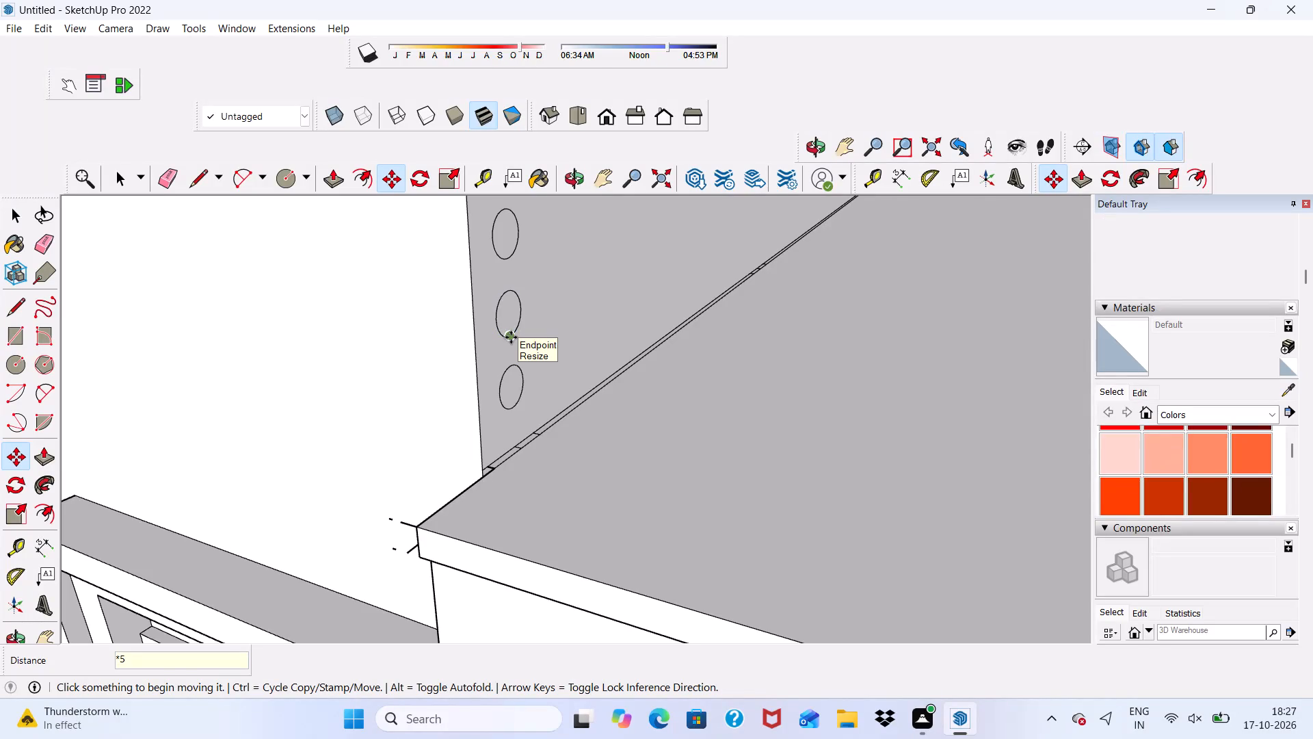
{"action": "key", "text": "space"}
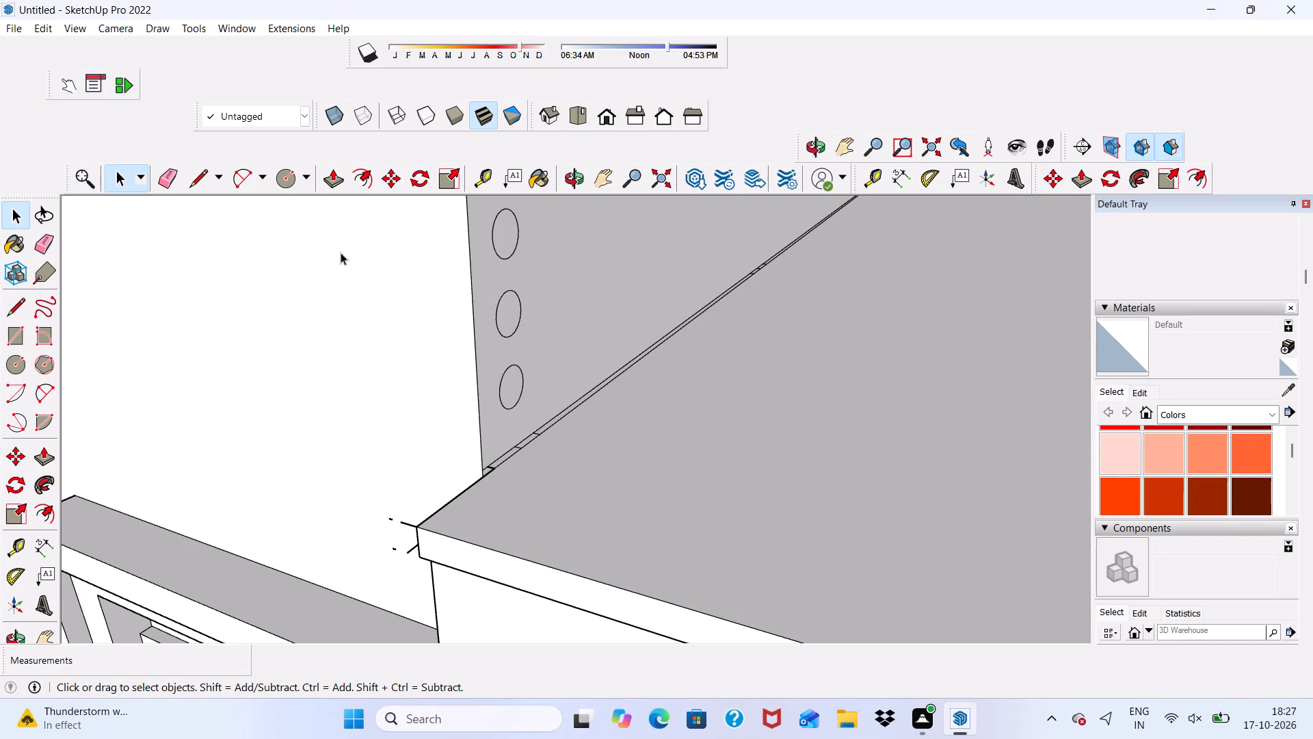
Extrude the lowest wall circle about 17' 2 13/16" to the corner pillar as the bottom round rail.
{"action": "left_click", "coordinate": [327, 170]}
{"action": "scroll", "coordinate": [566, 391], "scroll_direction": "up", "scroll_amount": 2}
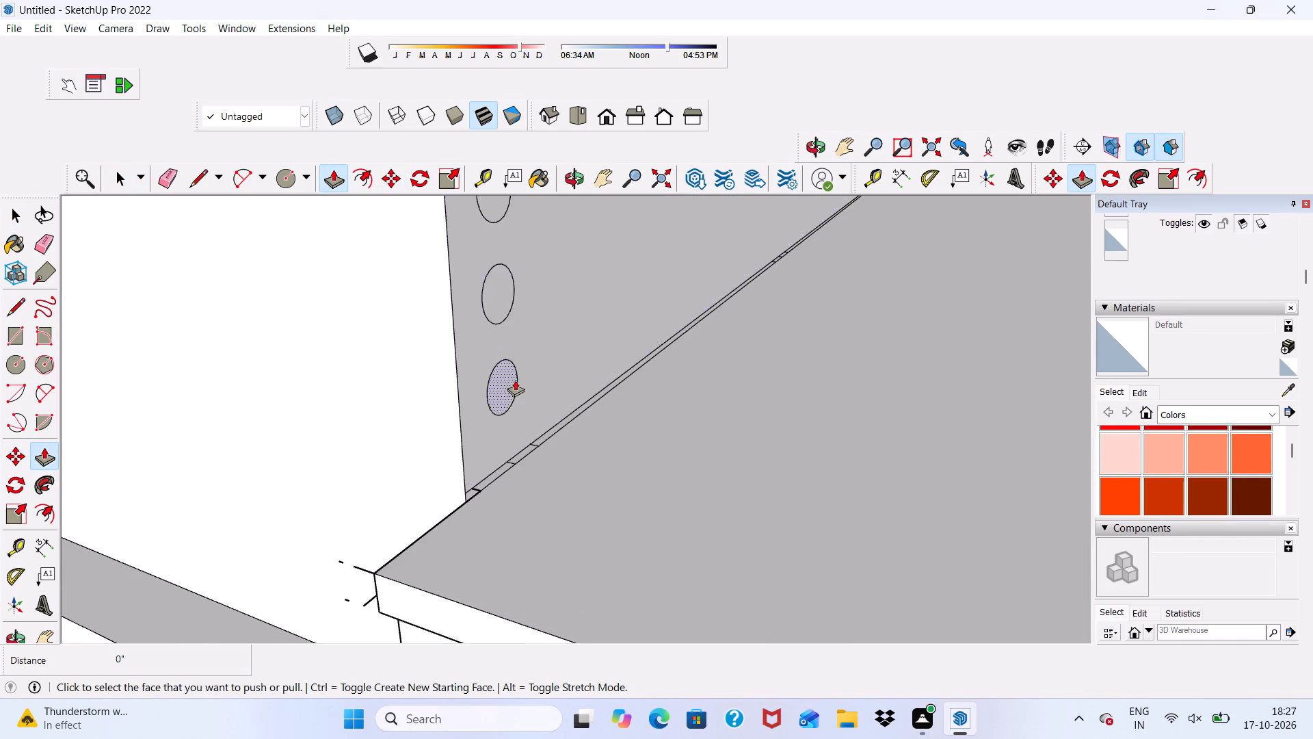
{"action": "scroll", "coordinate": [515, 380], "scroll_direction": "up", "scroll_amount": 4}
{"action": "left_click", "coordinate": [490, 380]}
{"action": "scroll", "coordinate": [542, 394], "scroll_direction": "down", "scroll_amount": 6}
{"action": "scroll", "coordinate": [682, 350], "scroll_direction": "down", "scroll_amount": 16}
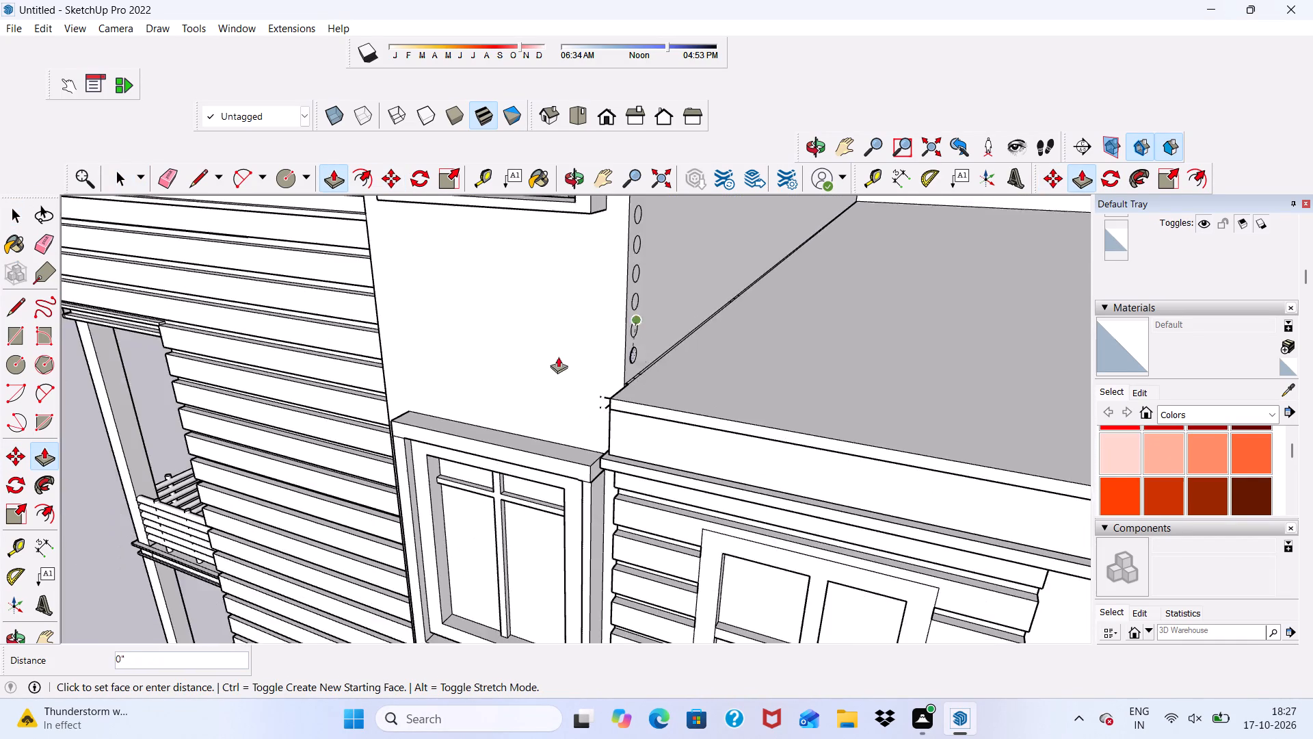
{"action": "scroll", "coordinate": [558, 356], "scroll_direction": "down", "scroll_amount": 12}
{"action": "scroll", "coordinate": [858, 391], "scroll_direction": "up", "scroll_amount": 4}
{"action": "scroll", "coordinate": [927, 391], "scroll_direction": "down", "scroll_amount": 1}
{"action": "scroll", "coordinate": [929, 391], "scroll_direction": "up", "scroll_amount": 1}
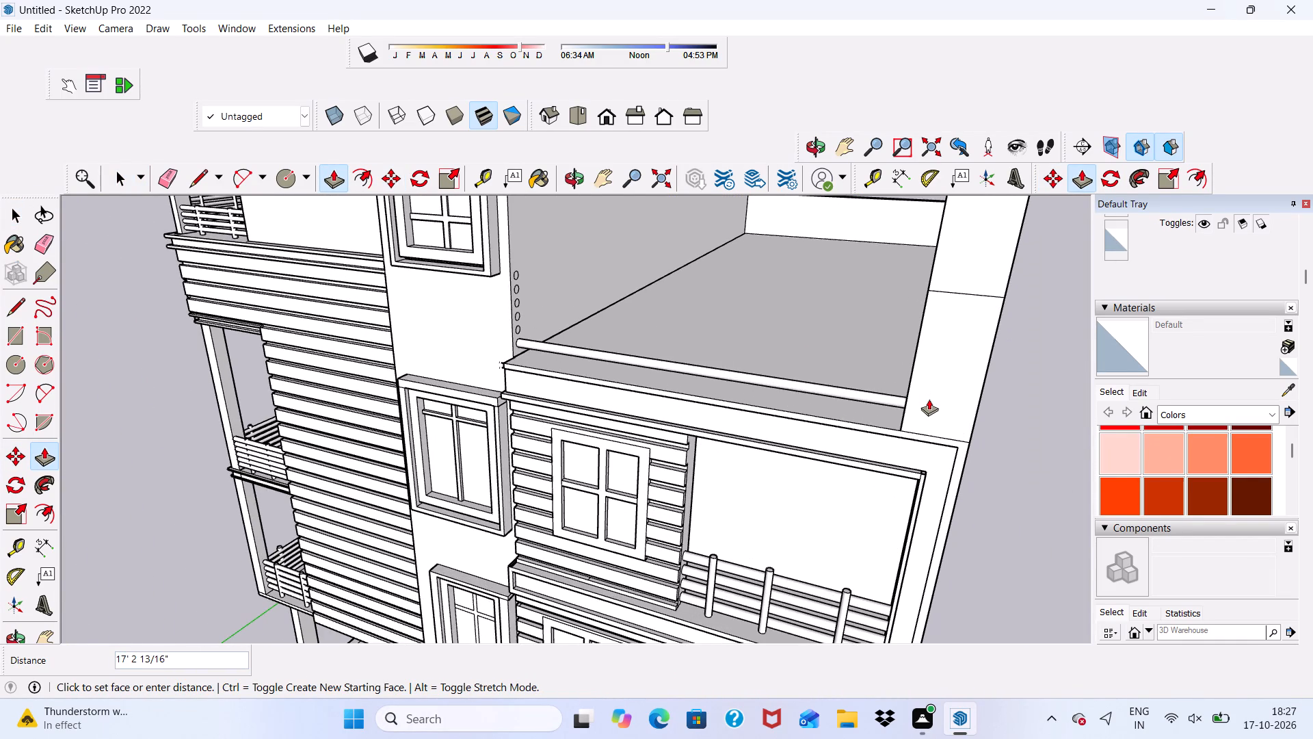
{"action": "left_click", "coordinate": [929, 399]}
Extrude the second-lowest wall circle about 17' 2 1/8" to the corner pillar as the second round rail.
{"action": "scroll", "coordinate": [503, 322], "scroll_direction": "up", "scroll_amount": 19}
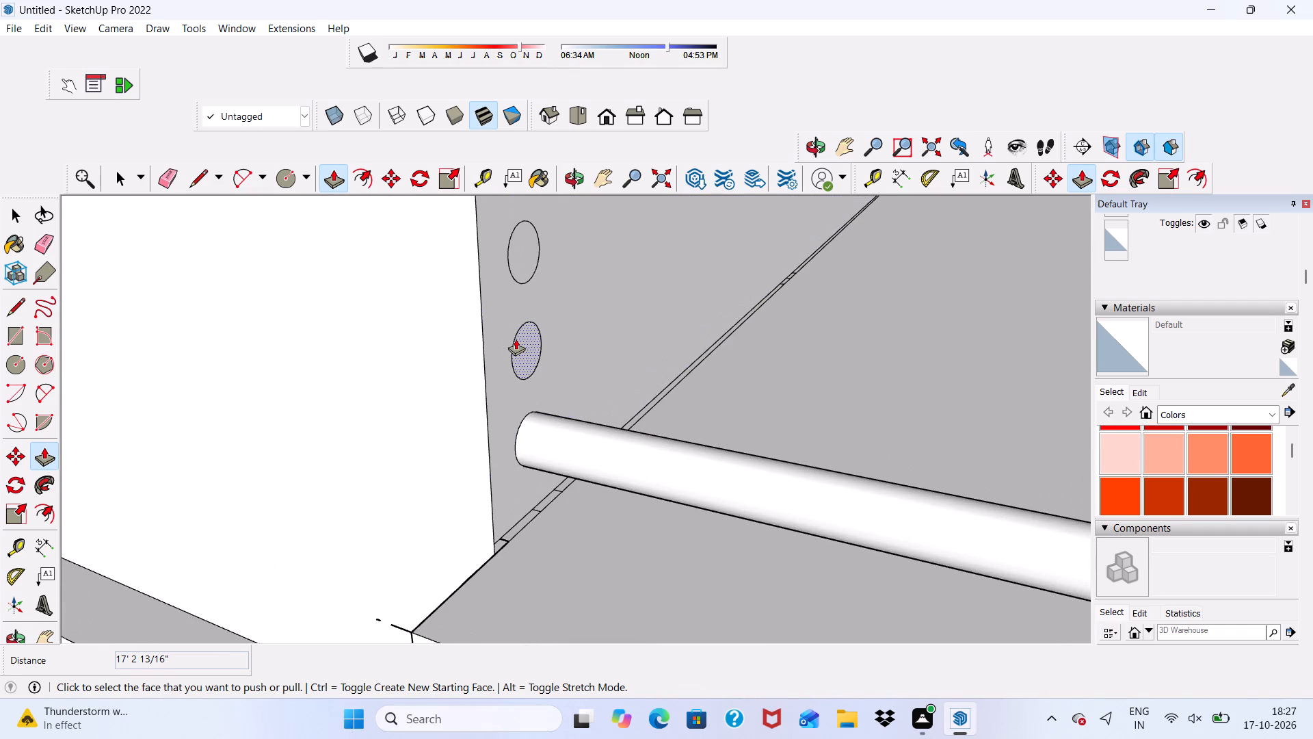
{"action": "left_click", "coordinate": [516, 339]}
{"action": "scroll", "coordinate": [659, 329], "scroll_direction": "down", "scroll_amount": 4}
{"action": "scroll", "coordinate": [438, 324], "scroll_direction": "down", "scroll_amount": 6}
{"action": "scroll", "coordinate": [642, 311], "scroll_direction": "down", "scroll_amount": 13}
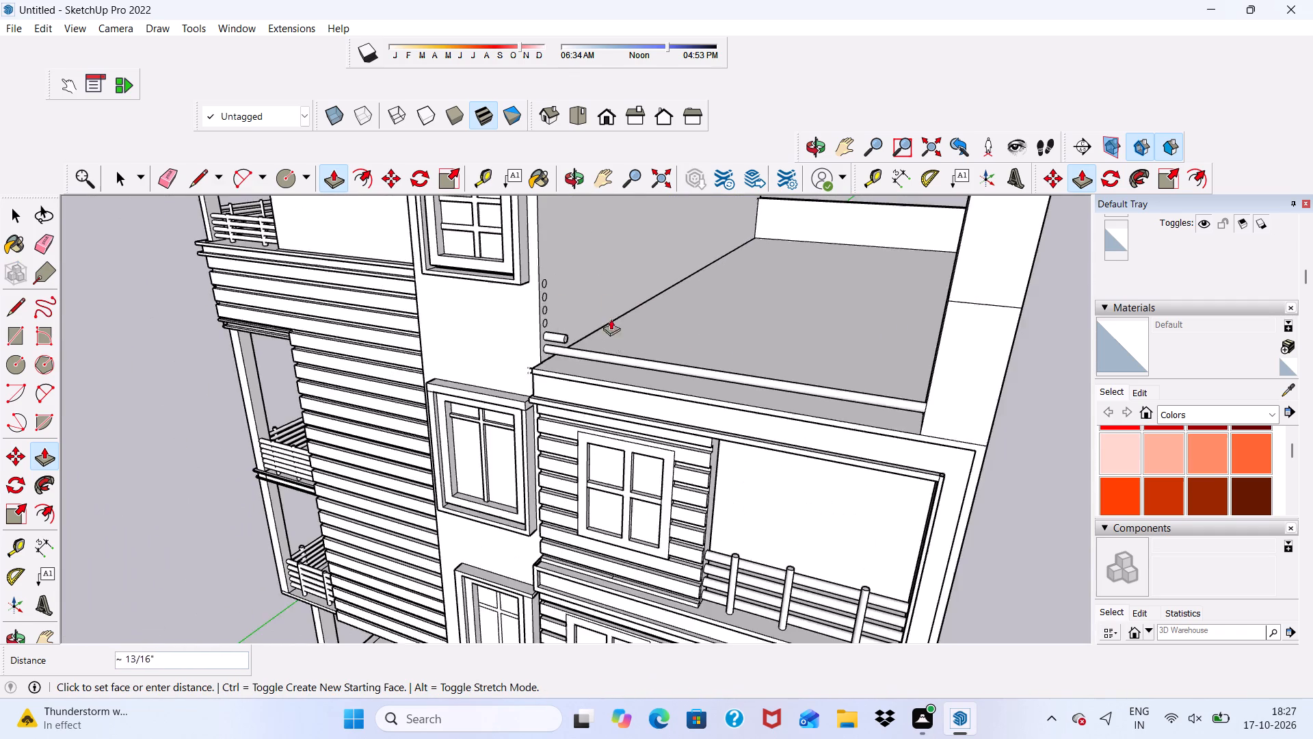
{"action": "scroll", "coordinate": [618, 309], "scroll_direction": "down", "scroll_amount": 3}
{"action": "scroll", "coordinate": [877, 314], "scroll_direction": "up", "scroll_amount": 1}
{"action": "scroll", "coordinate": [849, 389], "scroll_direction": "up", "scroll_amount": 9}
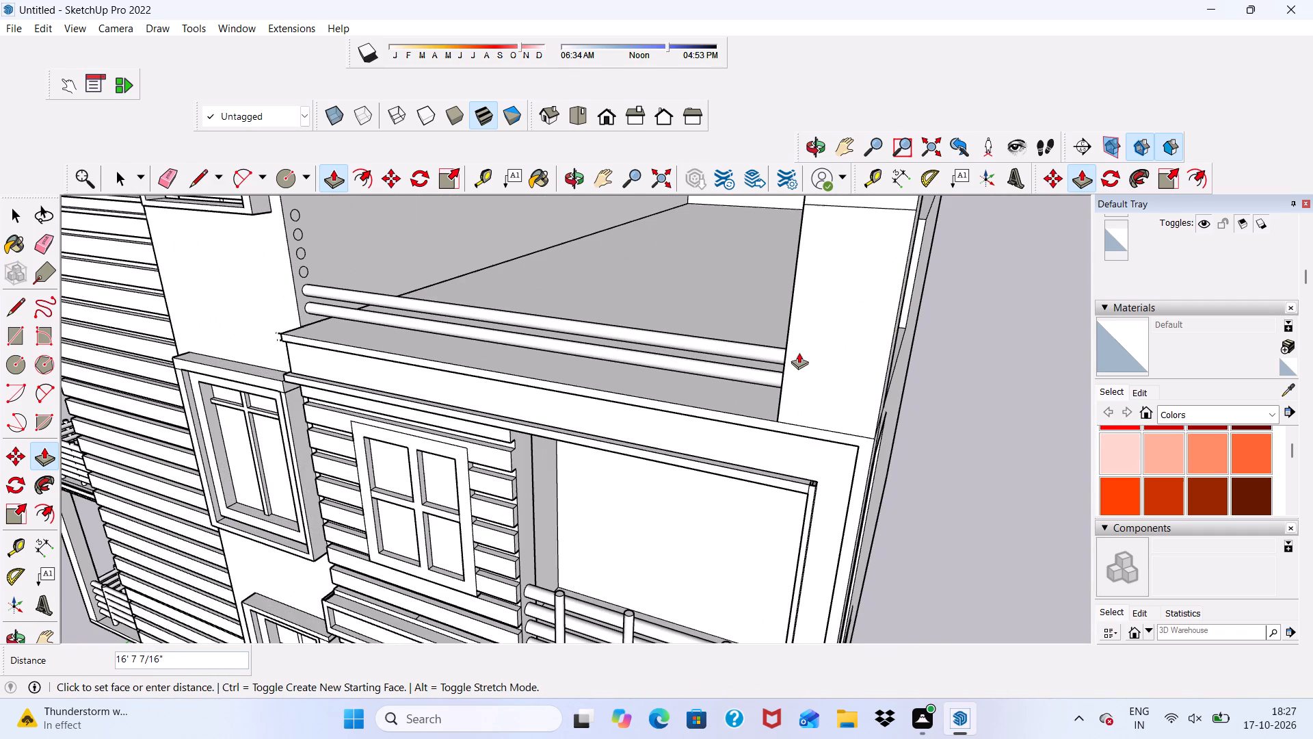
{"action": "middle_click", "coordinate": [799, 352]}
{"action": "middle_click", "coordinate": [799, 352]}
{"action": "scroll", "coordinate": [799, 352], "scroll_direction": "down", "scroll_amount": 2}
{"action": "middle_click_drag", "start_coordinate": [799, 352], "coordinate": [843, 352]}
{"action": "left_click", "coordinate": [843, 326]}
Extrude the third-lowest wall circle about 16' 9 1/16" to the corner pillar as the third round rail.
{"action": "scroll", "coordinate": [374, 286], "scroll_direction": "up", "scroll_amount": 6}
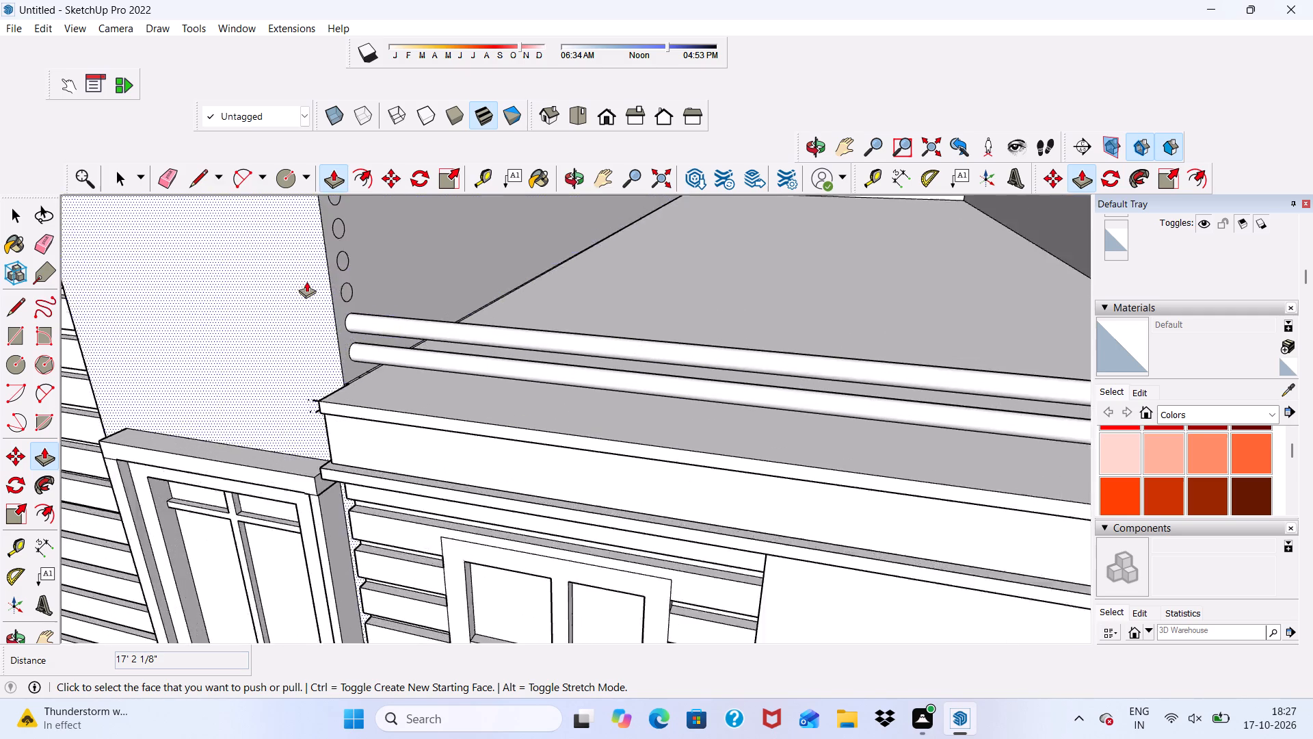
{"action": "scroll", "coordinate": [306, 281], "scroll_direction": "up", "scroll_amount": 10}
{"action": "left_click", "coordinate": [347, 304]}
{"action": "scroll", "coordinate": [347, 304], "scroll_direction": "down", "scroll_amount": 5}
{"action": "scroll", "coordinate": [248, 365], "scroll_direction": "down", "scroll_amount": 2}
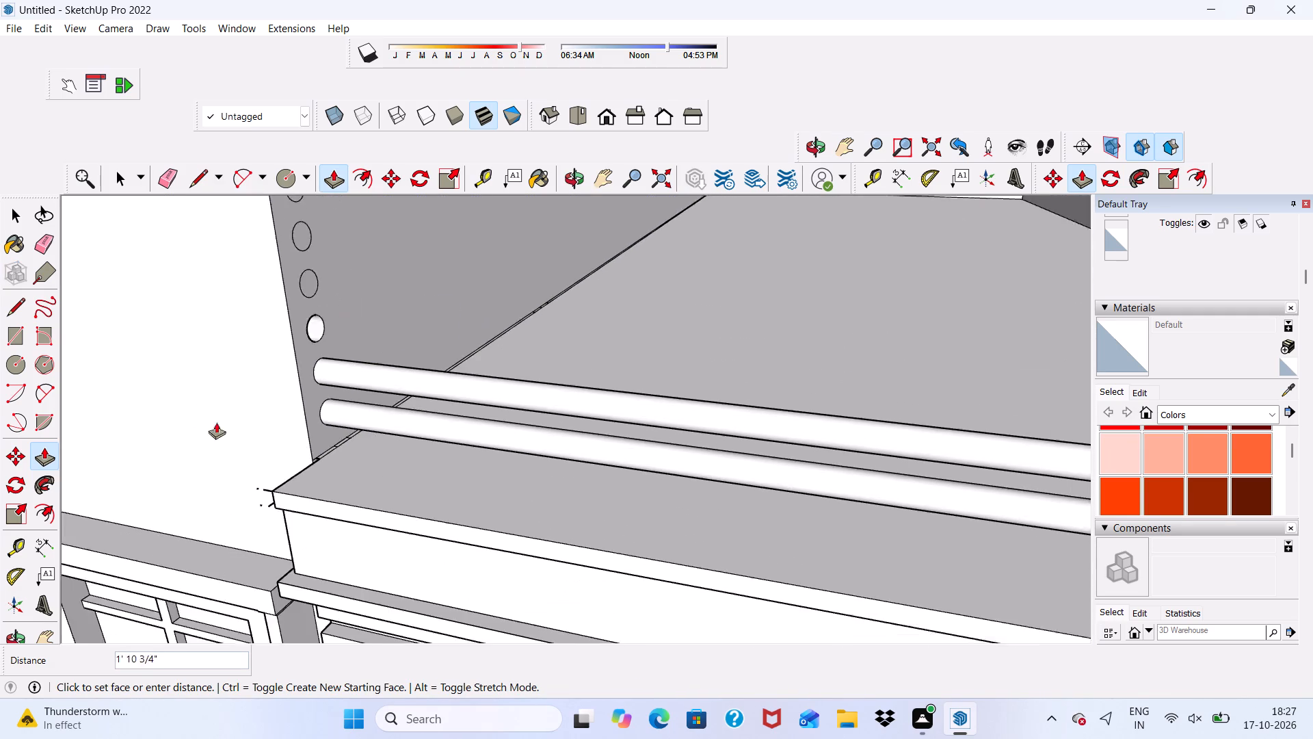
{"action": "scroll", "coordinate": [216, 422], "scroll_direction": "down", "scroll_amount": 15}
{"action": "middle_click_drag", "start_coordinate": [590, 384], "coordinate": [808, 412]}
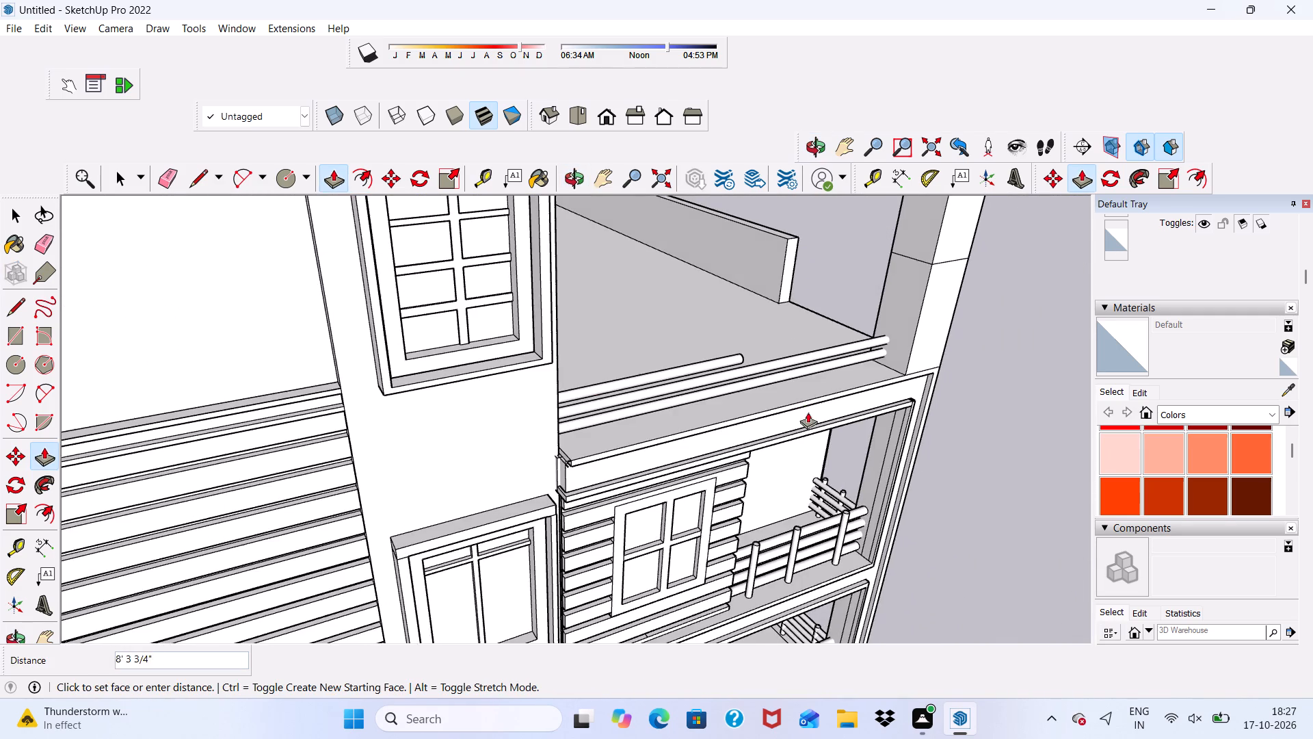
{"action": "scroll", "coordinate": [851, 350], "scroll_direction": "up", "scroll_amount": 4}
{"action": "left_click", "coordinate": [903, 317]}
Extrude the fourth wall circle from the bottom about 16' 5 15/16" to the corner pillar as the fourth round rail.
{"action": "middle_click_drag", "start_coordinate": [903, 317], "coordinate": [769, 361]}
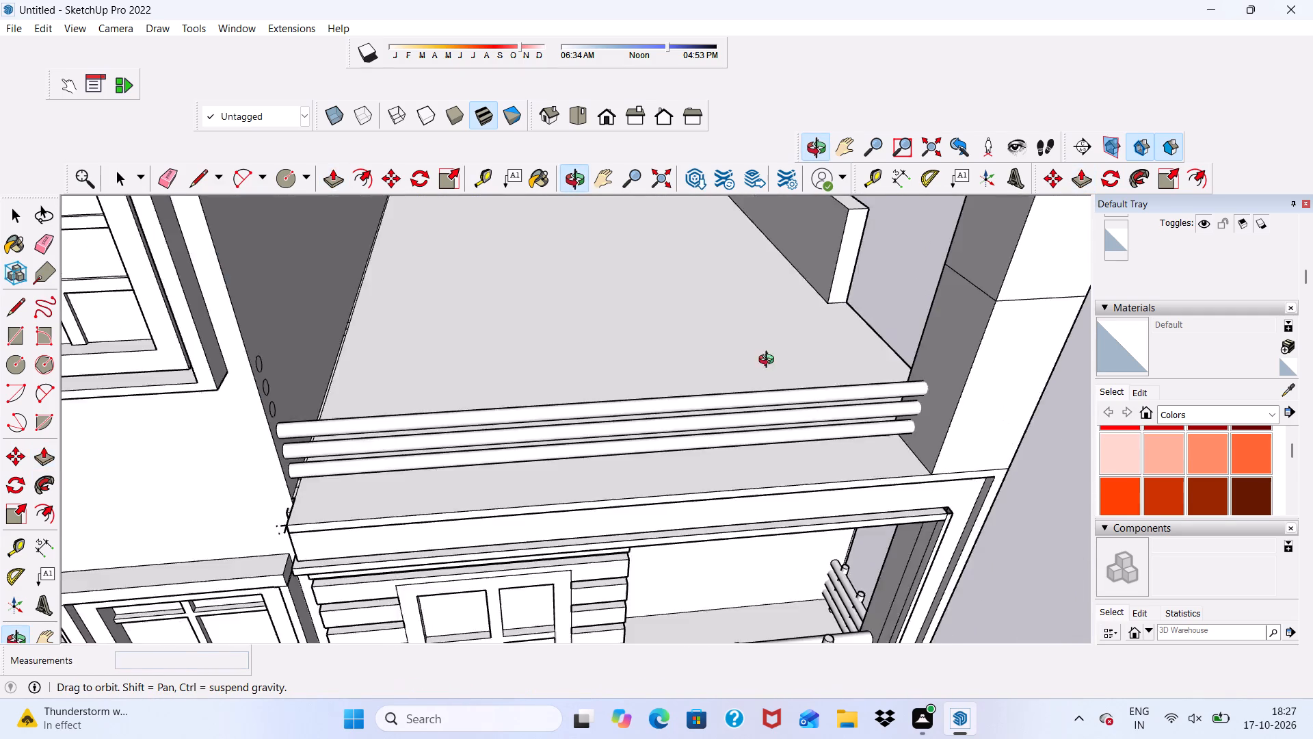
{"action": "middle_click_drag", "start_coordinate": [769, 361], "coordinate": [674, 378]}
{"action": "scroll", "coordinate": [207, 328], "scroll_direction": "up", "scroll_amount": 14}
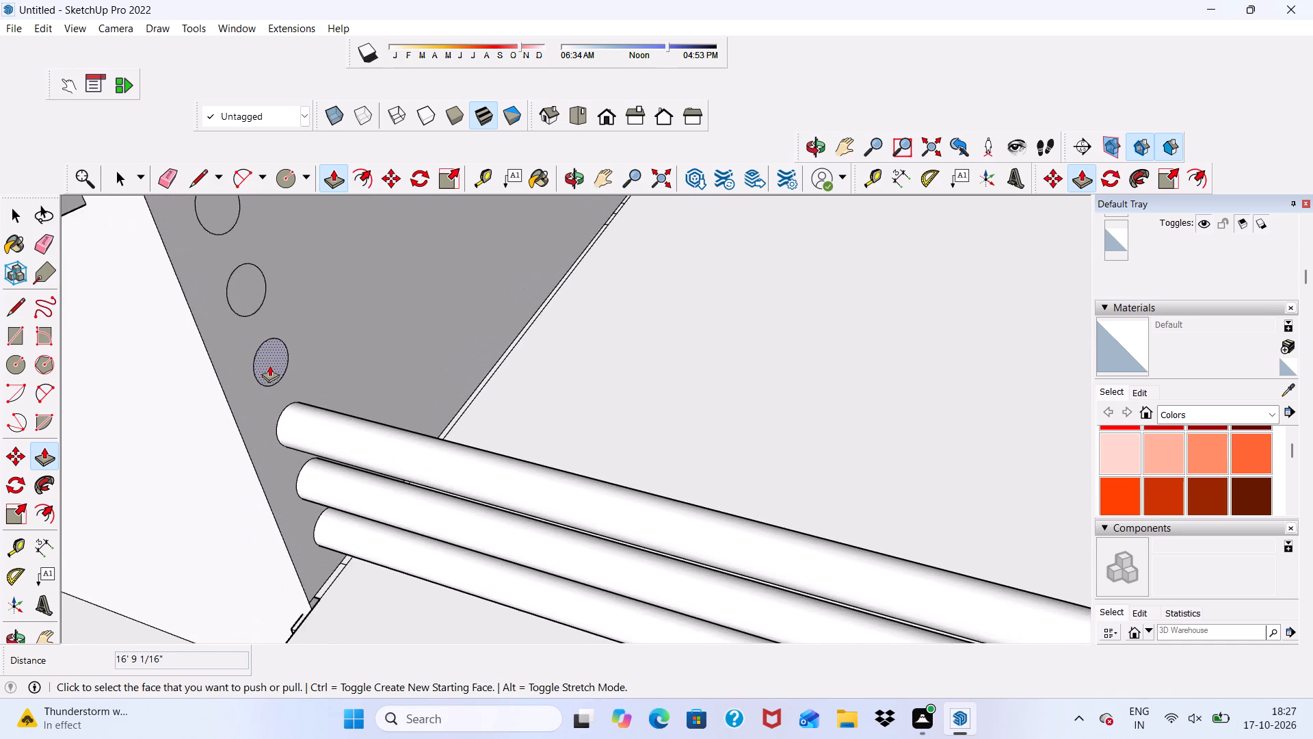
{"action": "left_click", "coordinate": [269, 365]}
{"action": "scroll", "coordinate": [339, 343], "scroll_direction": "down", "scroll_amount": 4}
{"action": "scroll", "coordinate": [459, 291], "scroll_direction": "down", "scroll_amount": 11}
{"action": "middle_click_drag", "start_coordinate": [457, 325], "coordinate": [530, 339]}
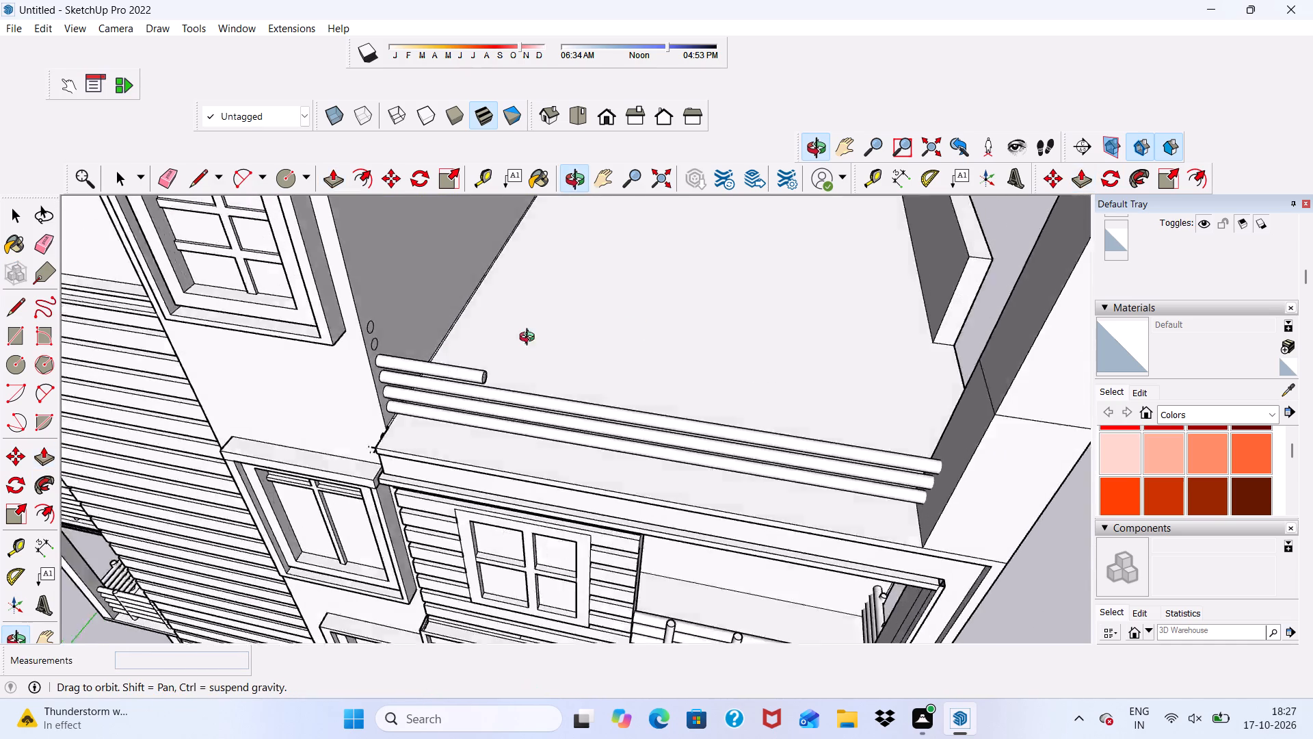
{"action": "middle_click_drag", "start_coordinate": [530, 339], "coordinate": [652, 324]}
{"action": "left_click", "coordinate": [1008, 285]}
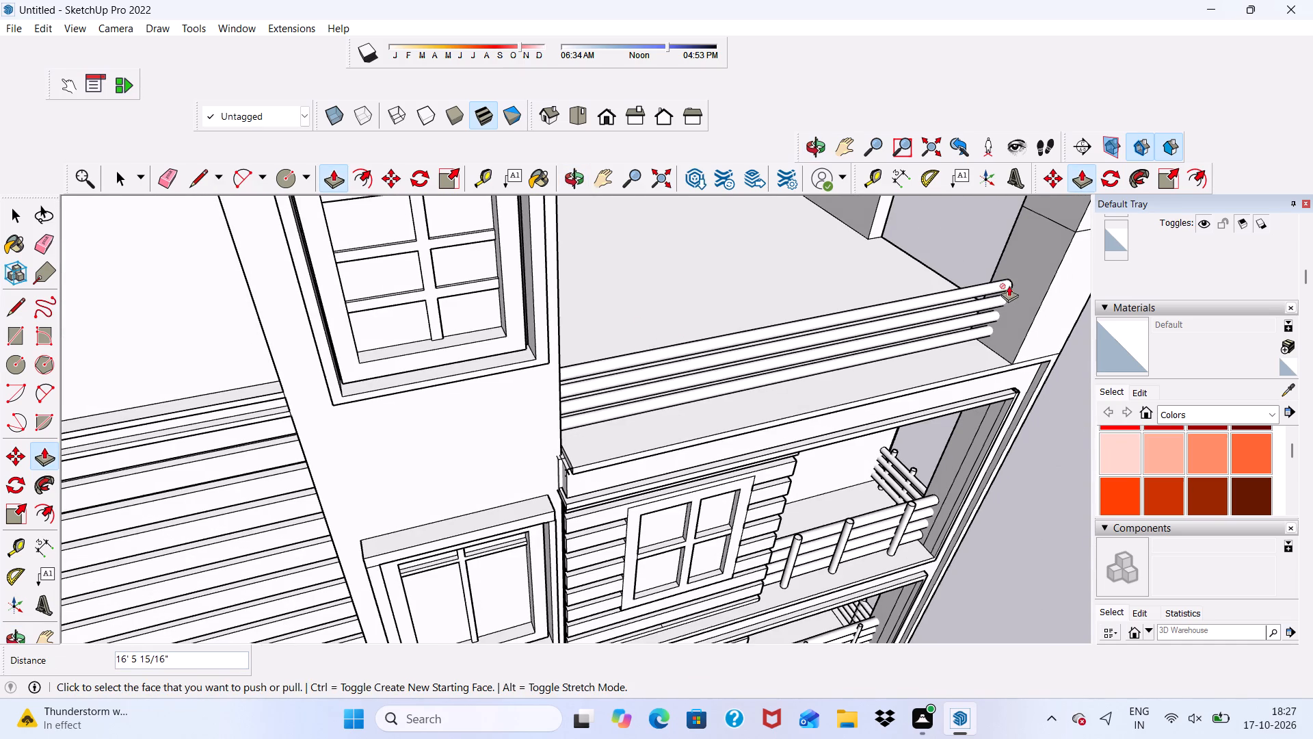
Extrude the fifth wall circle from the bottom about 16' 6 3/8" to the corner pillar as the fifth round rail.
{"action": "middle_click_drag", "start_coordinate": [998, 294], "coordinate": [765, 336]}
{"action": "scroll", "coordinate": [369, 377], "scroll_direction": "up", "scroll_amount": 8}
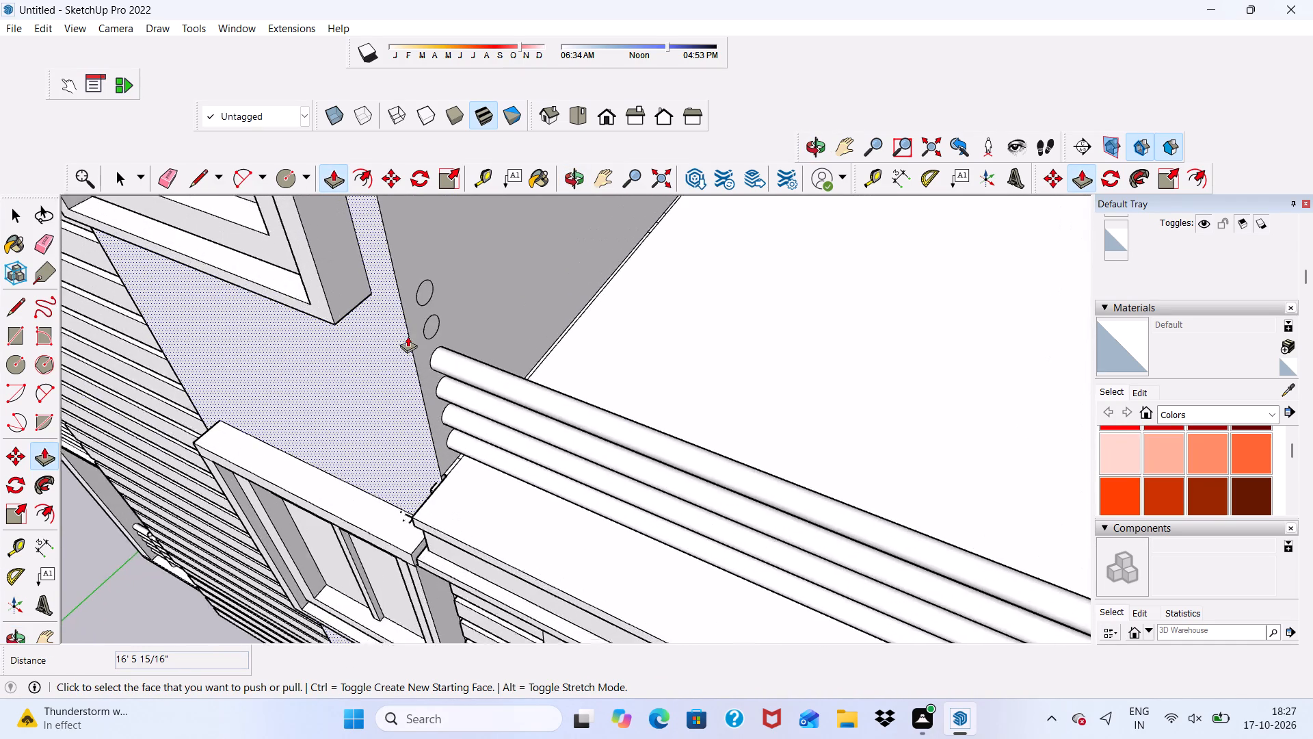
{"action": "scroll", "coordinate": [408, 336], "scroll_direction": "up", "scroll_amount": 7}
{"action": "left_click", "coordinate": [442, 320]}
{"action": "scroll", "coordinate": [442, 320], "scroll_direction": "down", "scroll_amount": 5}
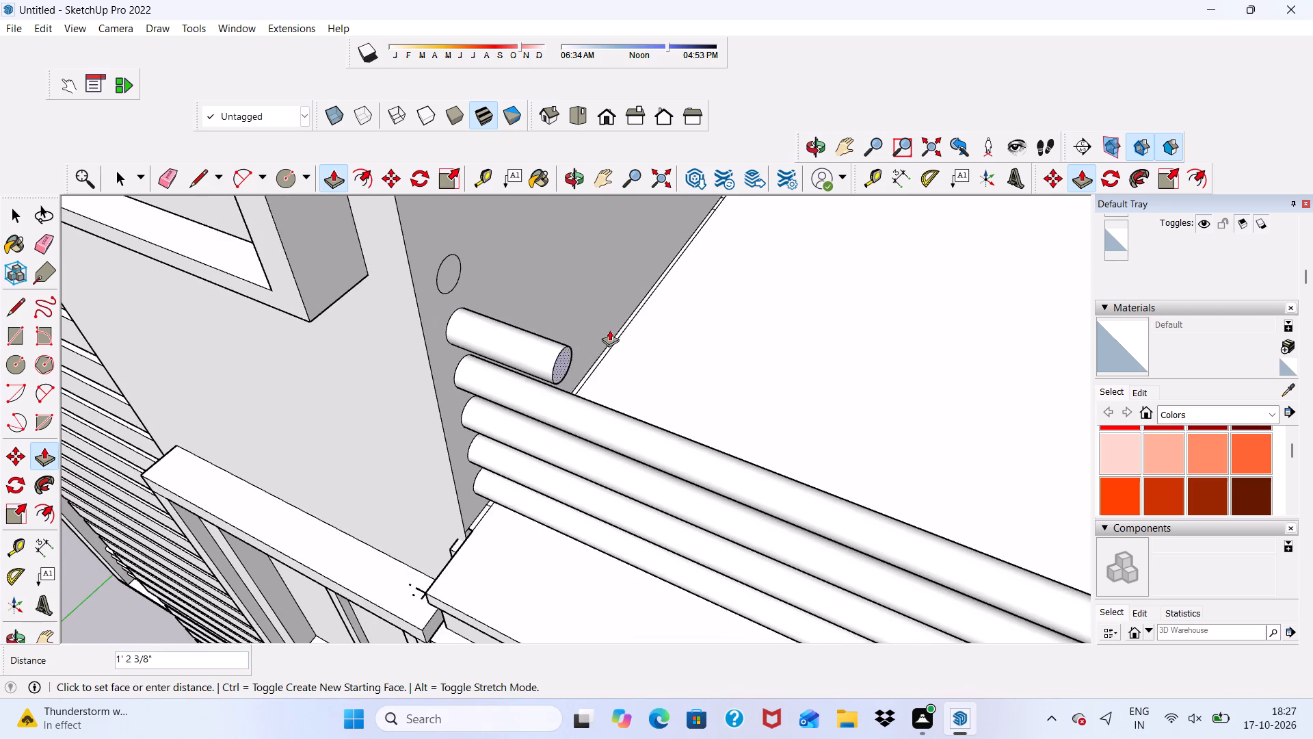
{"action": "scroll", "coordinate": [576, 304], "scroll_direction": "down", "scroll_amount": 20}
{"action": "middle_click_drag", "start_coordinate": [615, 348], "coordinate": [627, 306]}
{"action": "scroll", "coordinate": [754, 311], "scroll_direction": "up", "scroll_amount": 4}
{"action": "middle_click_drag", "start_coordinate": [848, 356], "coordinate": [878, 352]}
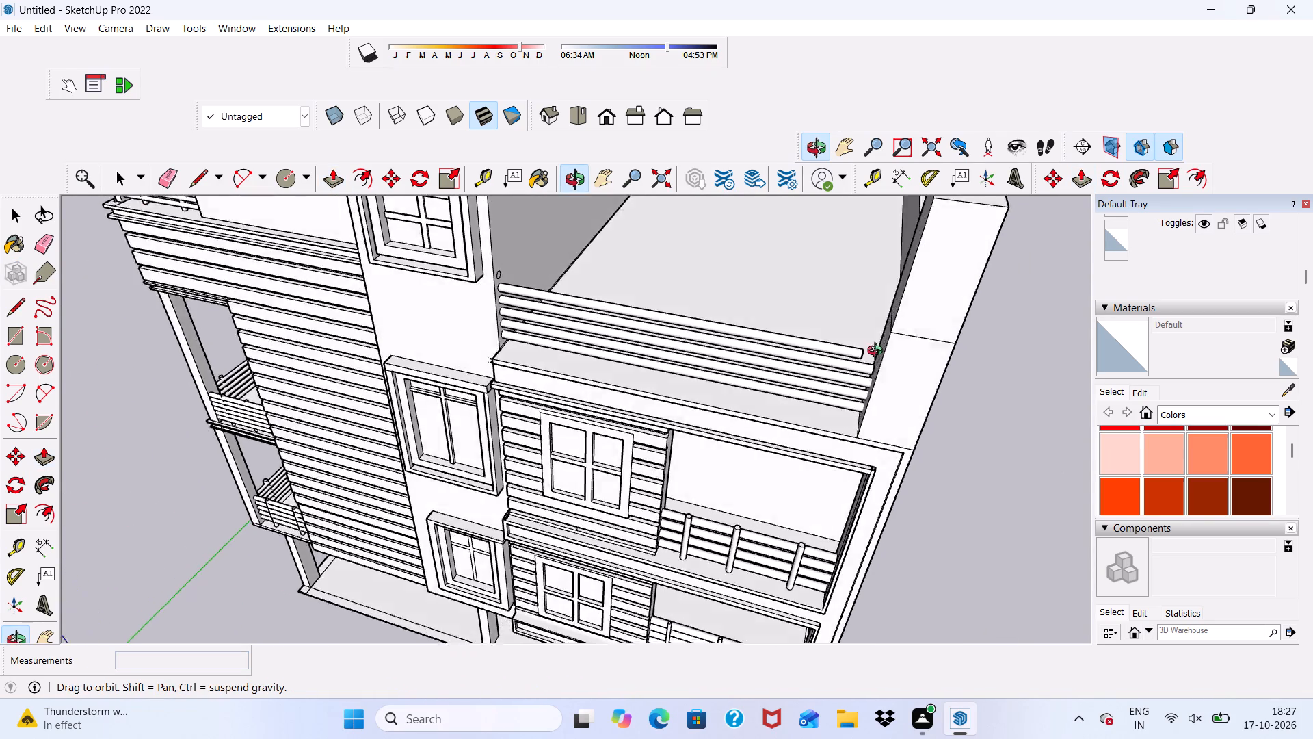
{"action": "middle_click_drag", "start_coordinate": [878, 352], "coordinate": [955, 338]}
{"action": "scroll", "coordinate": [948, 313], "scroll_direction": "up", "scroll_amount": 5}
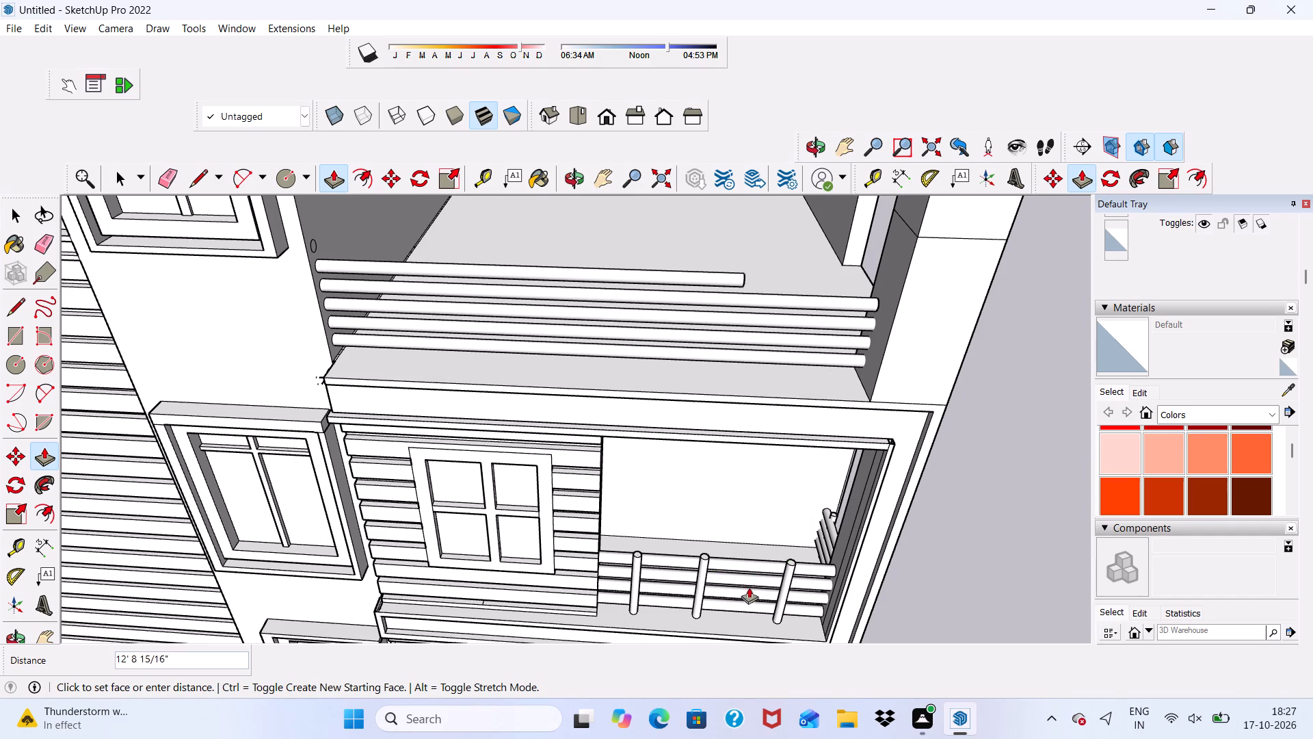
{"action": "left_click", "coordinate": [905, 300]}
Extrude the topmost wall circle about 17' 9 5/16" to the corner pillar as the sixth round rail.
{"action": "scroll", "coordinate": [650, 285], "scroll_direction": "down", "scroll_amount": 6}
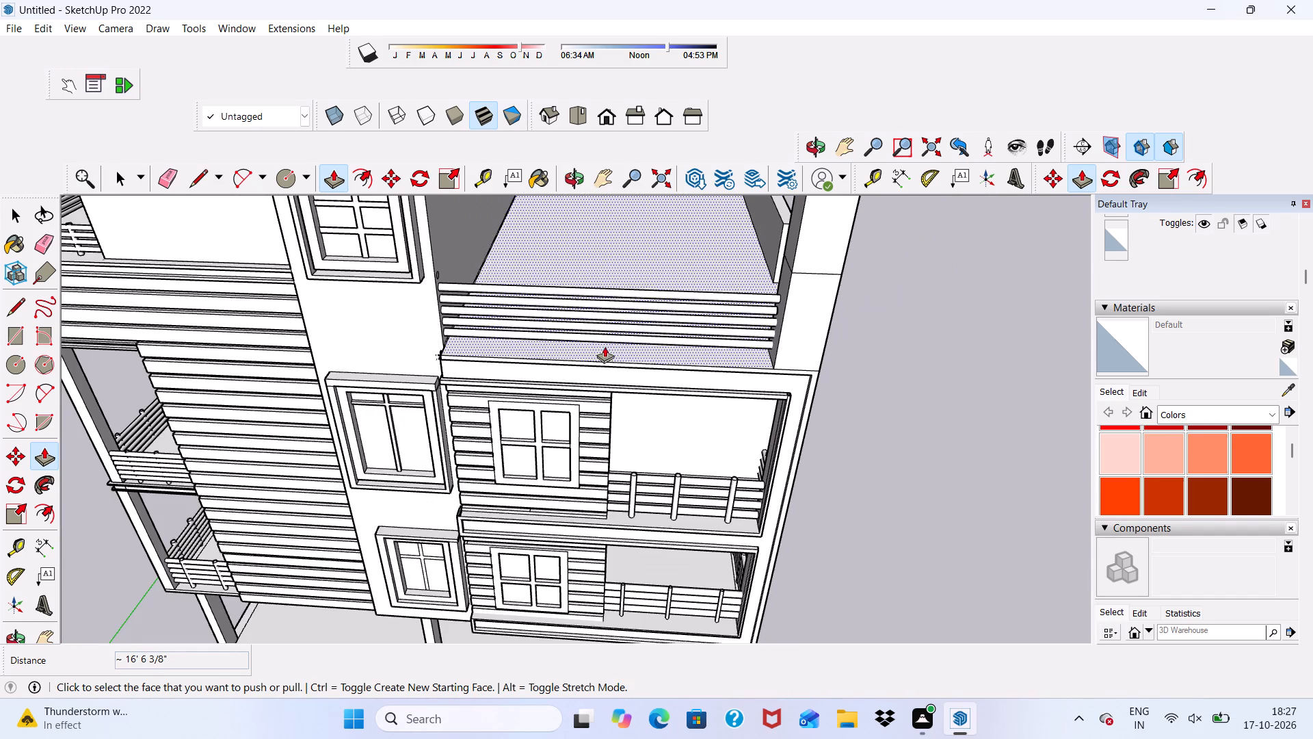
{"action": "scroll", "coordinate": [481, 243], "scroll_direction": "up", "scroll_amount": 6}
{"action": "scroll", "coordinate": [423, 302], "scroll_direction": "up", "scroll_amount": 5}
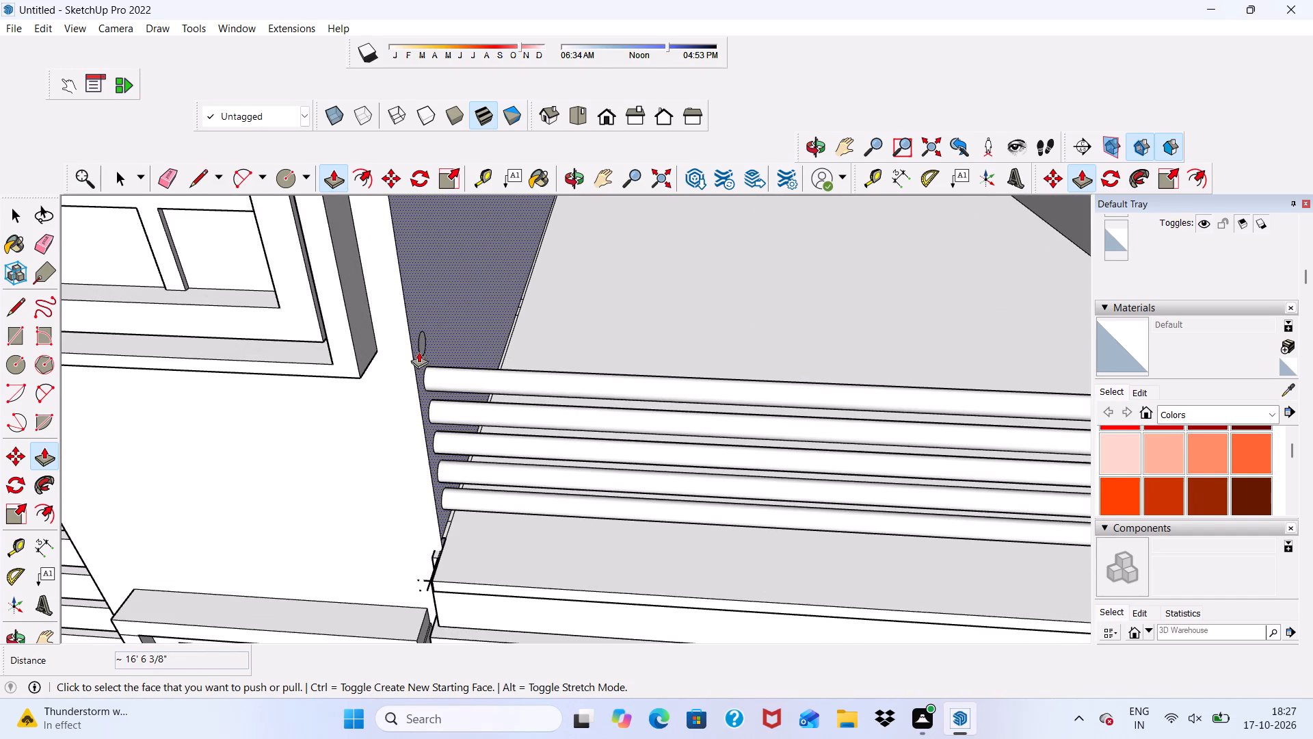
{"action": "scroll", "coordinate": [423, 359], "scroll_direction": "up", "scroll_amount": 3}
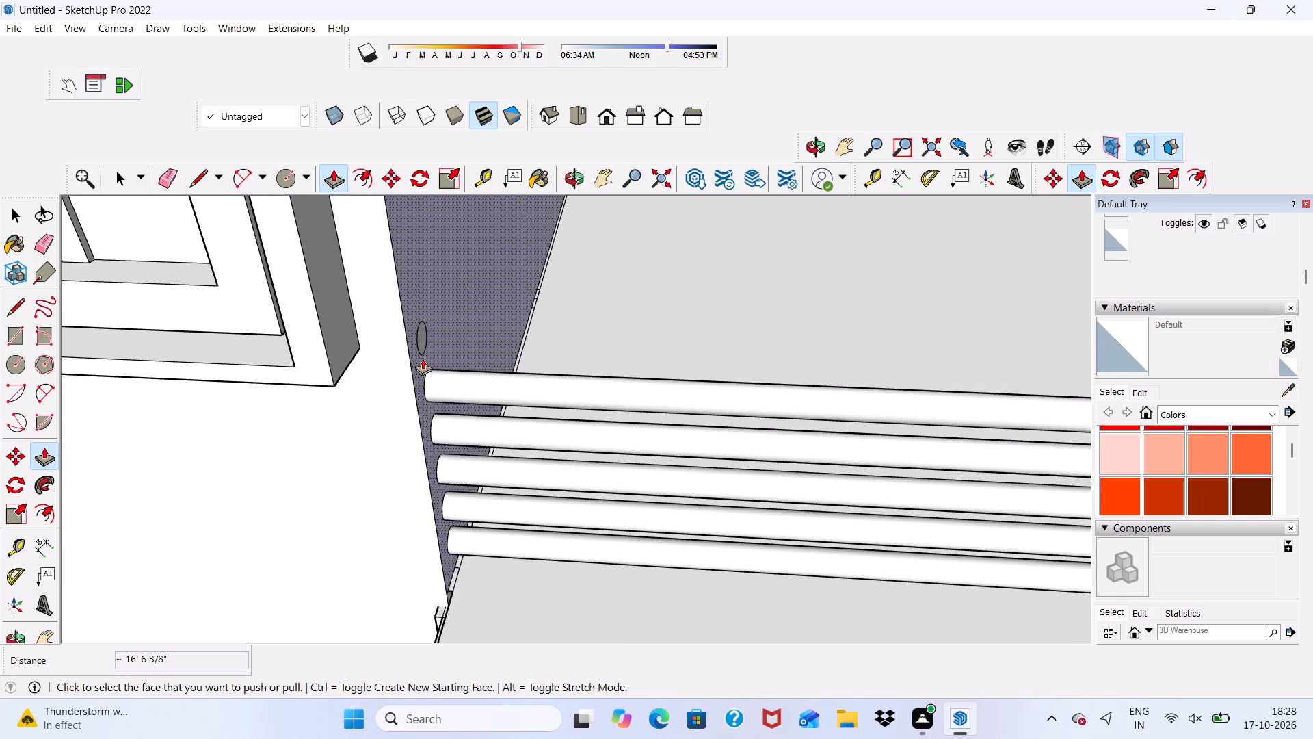
{"action": "scroll", "coordinate": [423, 359], "scroll_direction": "up", "scroll_amount": 9}
{"action": "left_click", "coordinate": [423, 329]}
{"action": "scroll", "coordinate": [430, 337], "scroll_direction": "down", "scroll_amount": 4}
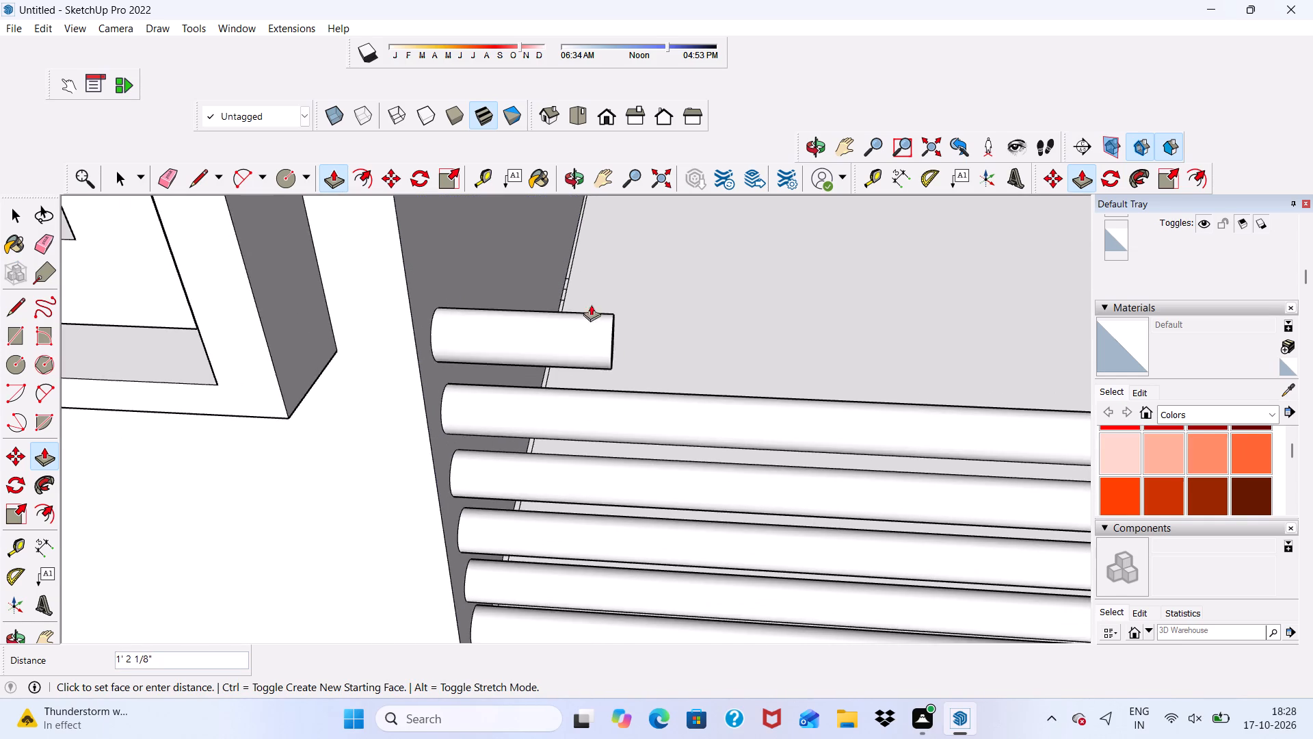
{"action": "scroll", "coordinate": [472, 294], "scroll_direction": "down", "scroll_amount": 5}
{"action": "scroll", "coordinate": [602, 278], "scroll_direction": "down", "scroll_amount": 5}
{"action": "scroll", "coordinate": [711, 263], "scroll_direction": "down", "scroll_amount": 14}
{"action": "scroll", "coordinate": [799, 309], "scroll_direction": "up", "scroll_amount": 1}
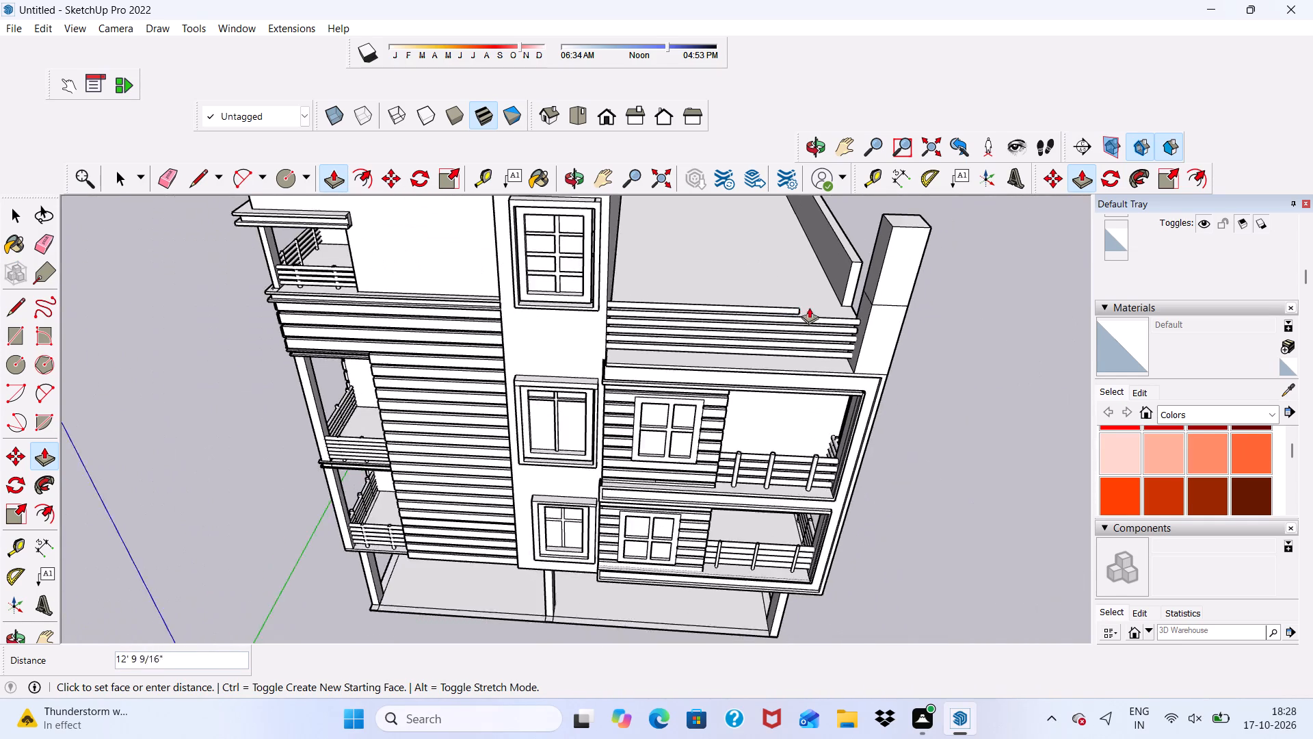
{"action": "scroll", "coordinate": [809, 307], "scroll_direction": "up", "scroll_amount": 1}
{"action": "scroll", "coordinate": [899, 307], "scroll_direction": "up", "scroll_amount": 3}
{"action": "left_click", "coordinate": [899, 307]}
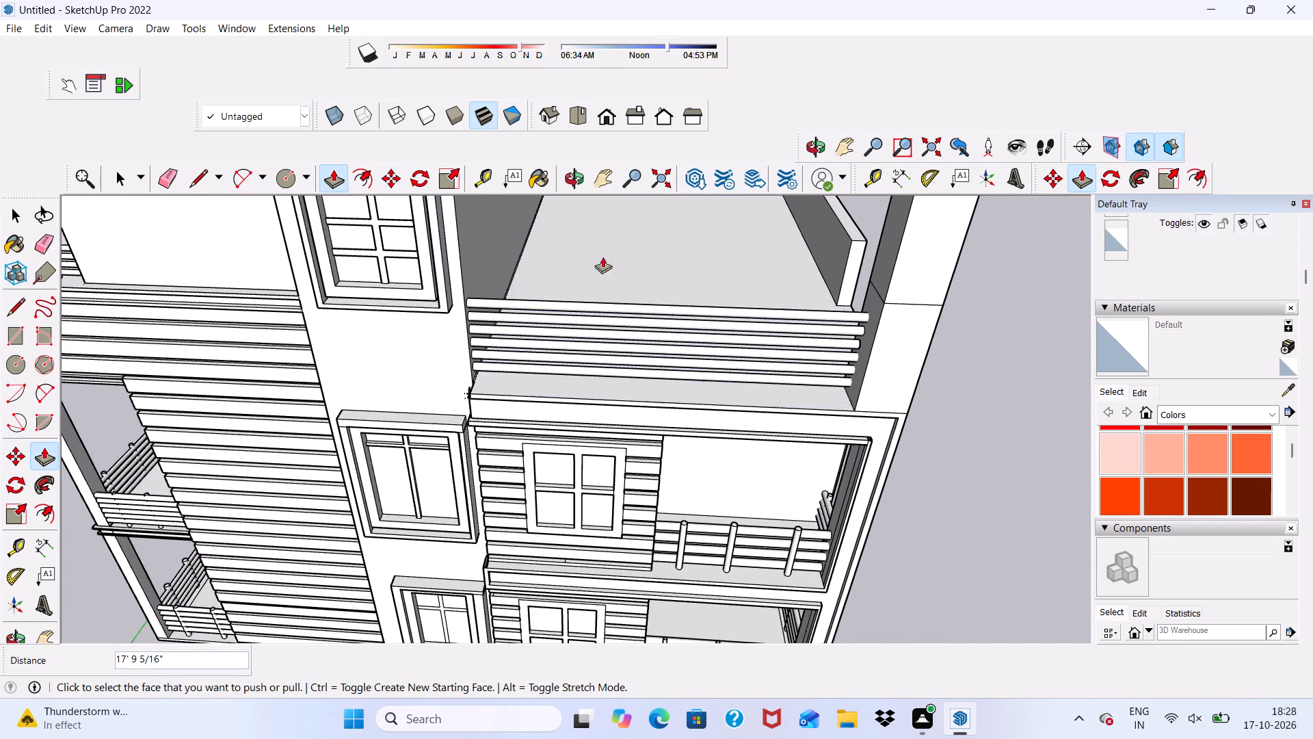
Erase the horizontal seam lines partway up the faces of the terrace's front corner pillar.
{"action": "left_click", "coordinate": [172, 170]}
{"action": "scroll", "coordinate": [886, 320], "scroll_direction": "up", "scroll_amount": 3}
{"action": "left_click_drag", "start_coordinate": [903, 287], "coordinate": [903, 337]}
{"action": "scroll", "coordinate": [856, 302], "scroll_direction": "up", "scroll_amount": 5}
{"action": "left_click_drag", "start_coordinate": [881, 259], "coordinate": [883, 315]}
{"action": "scroll", "coordinate": [883, 310], "scroll_direction": "down", "scroll_amount": 4}
{"action": "middle_click_drag", "start_coordinate": [890, 336], "coordinate": [496, 278]}
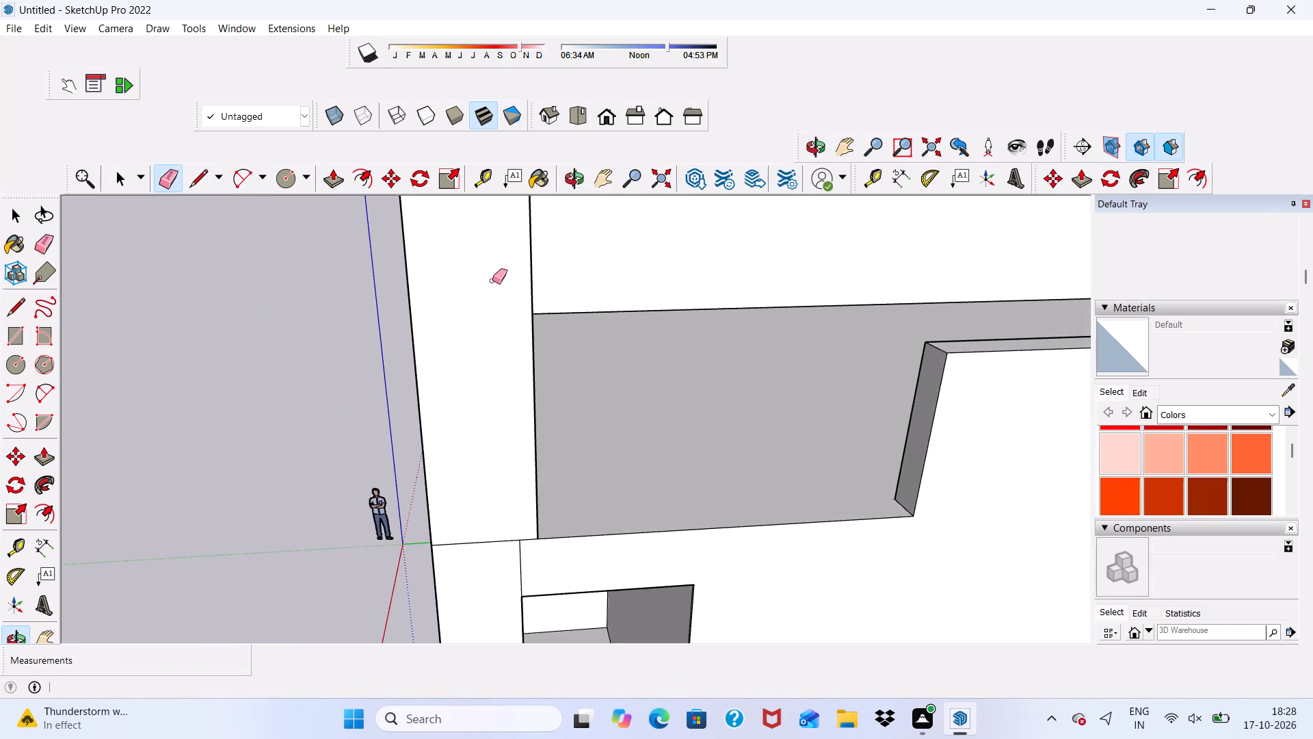
{"action": "scroll", "coordinate": [491, 283], "scroll_direction": "up", "scroll_amount": 1}
{"action": "scroll", "coordinate": [491, 283], "scroll_direction": "down", "scroll_amount": 6}
{"action": "scroll", "coordinate": [501, 320], "scroll_direction": "up", "scroll_amount": 1}
{"action": "middle_click_drag", "start_coordinate": [501, 320], "coordinate": [274, 356]}
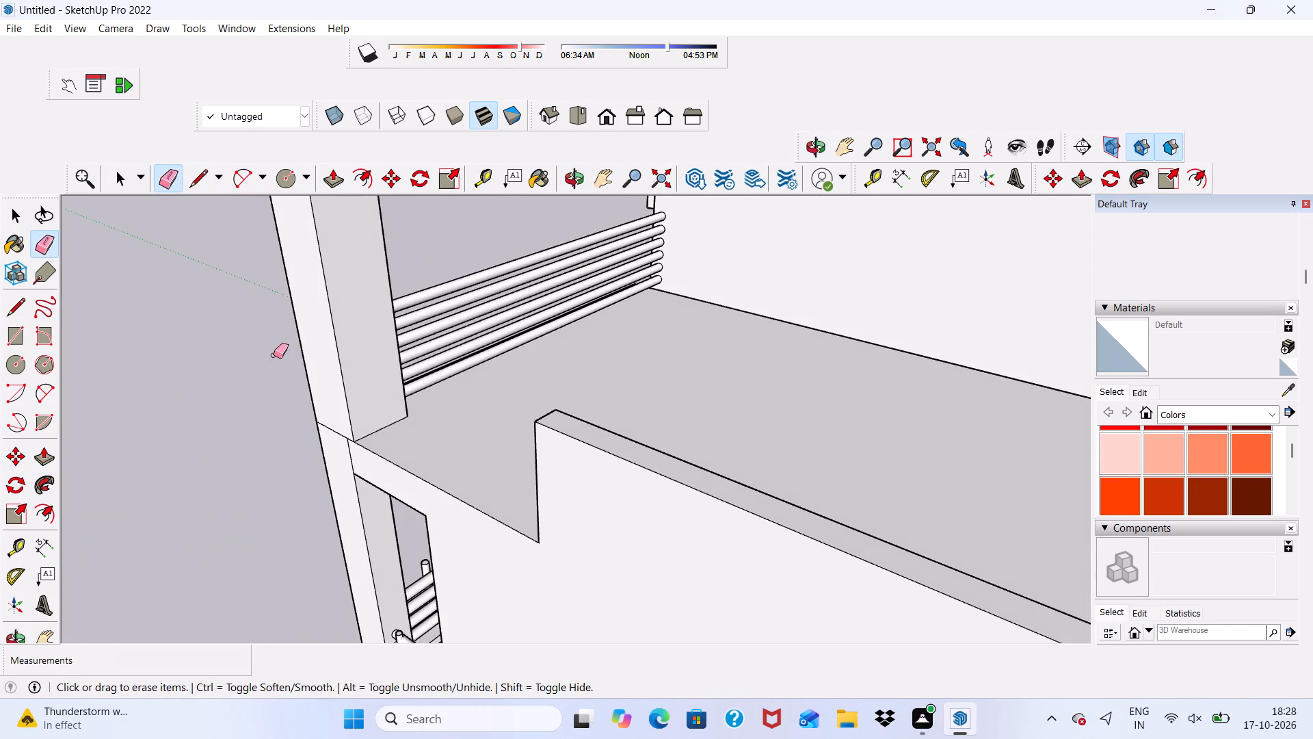
{"action": "key", "text": "space"}
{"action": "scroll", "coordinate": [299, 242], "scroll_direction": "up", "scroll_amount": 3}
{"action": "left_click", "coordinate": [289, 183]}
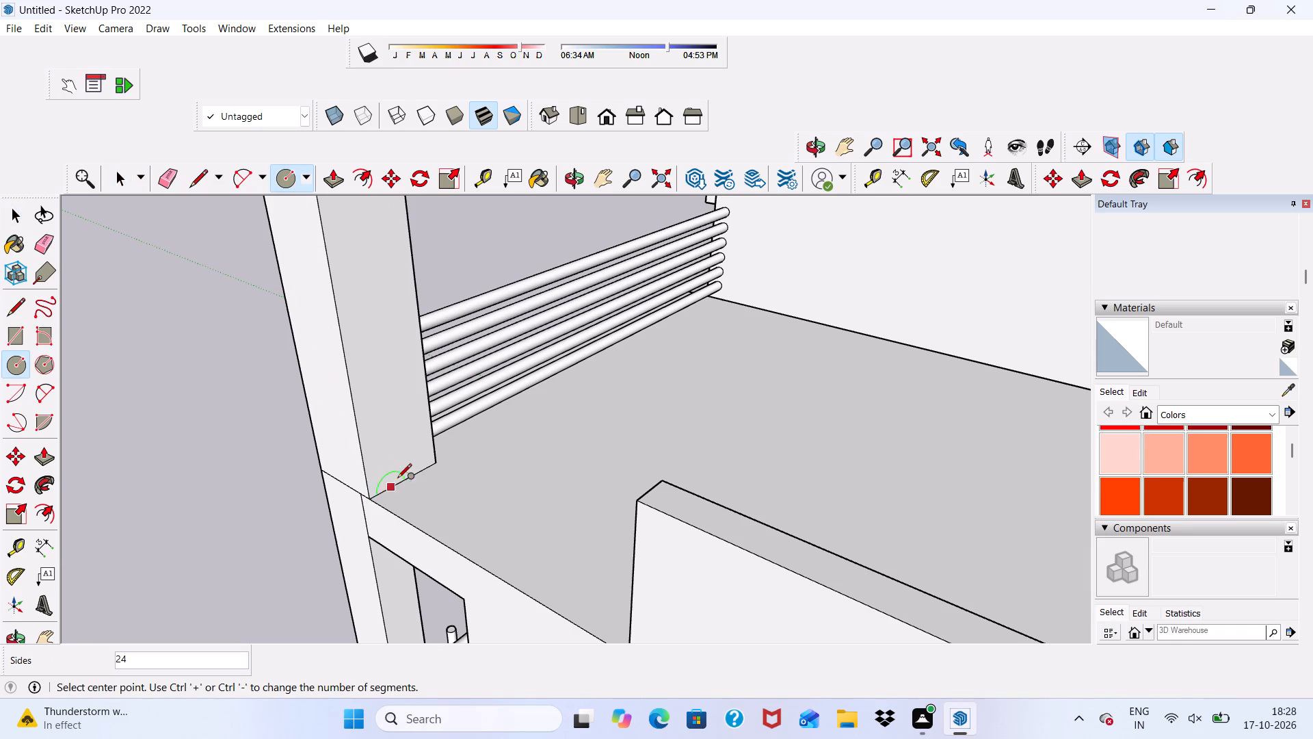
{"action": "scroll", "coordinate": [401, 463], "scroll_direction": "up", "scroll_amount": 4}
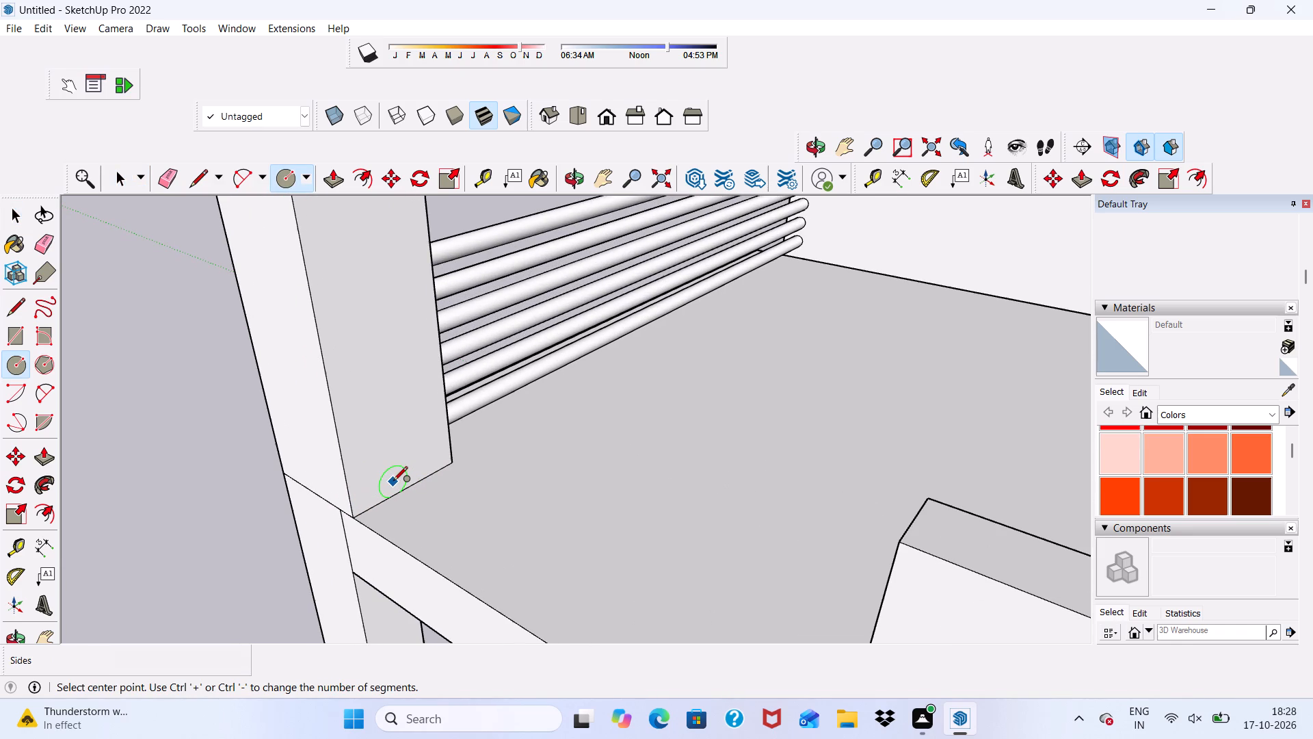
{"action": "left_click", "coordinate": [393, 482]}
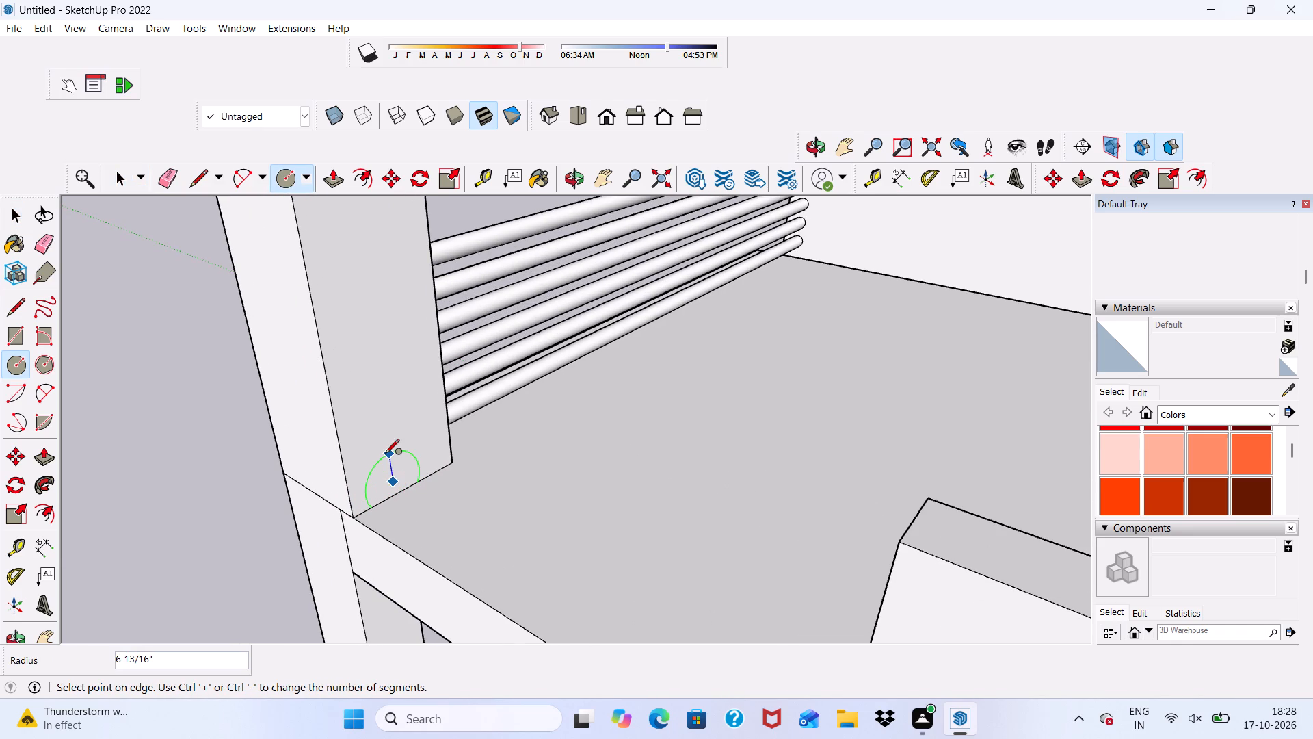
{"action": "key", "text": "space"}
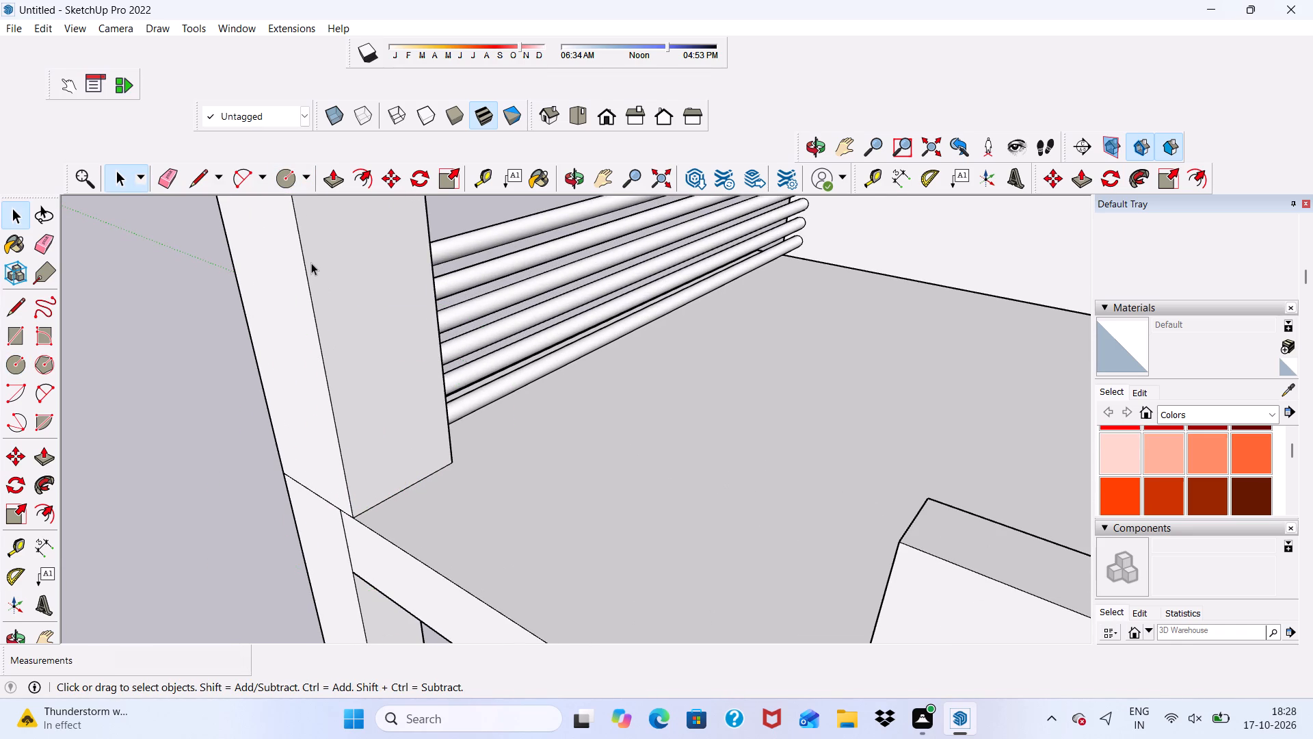
Draw a circle of about 3 3/8" radius near the base of the corner pillar's face toward the side parapet.
{"action": "left_click", "coordinate": [279, 179]}
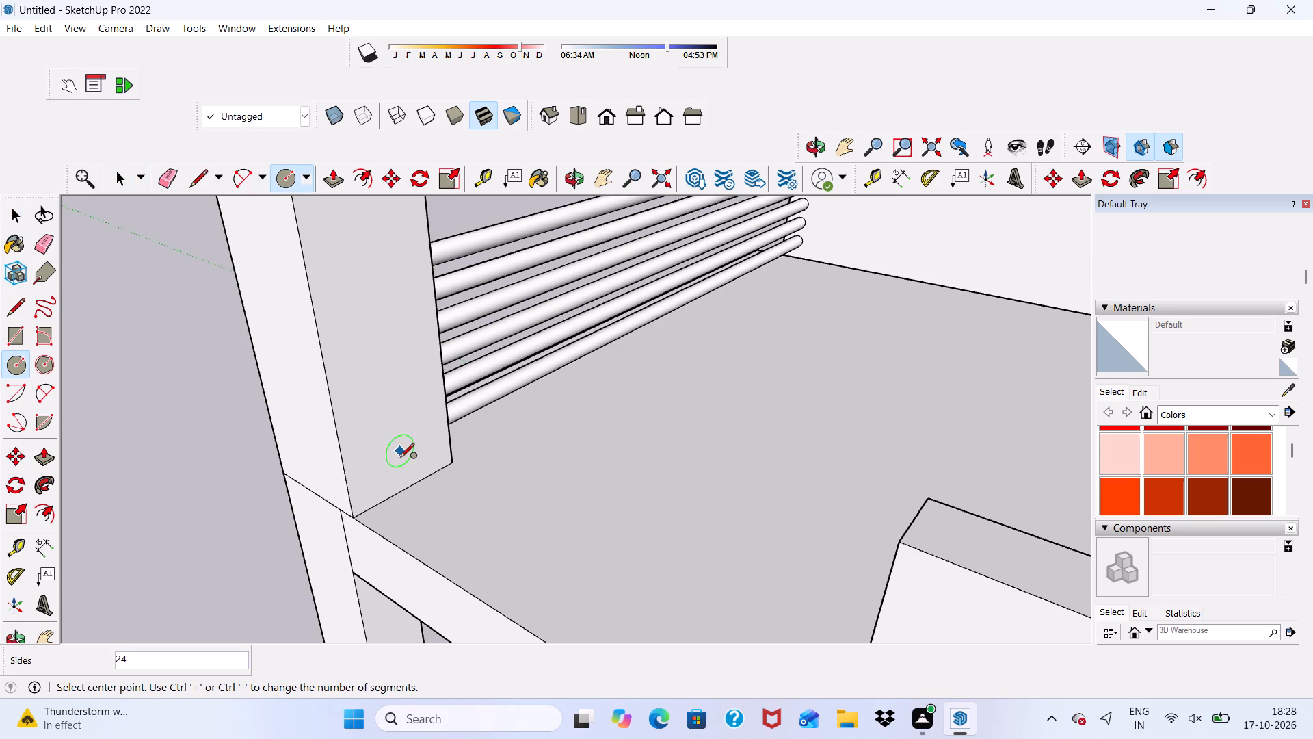
{"action": "scroll", "coordinate": [400, 458], "scroll_direction": "up", "scroll_amount": 3}
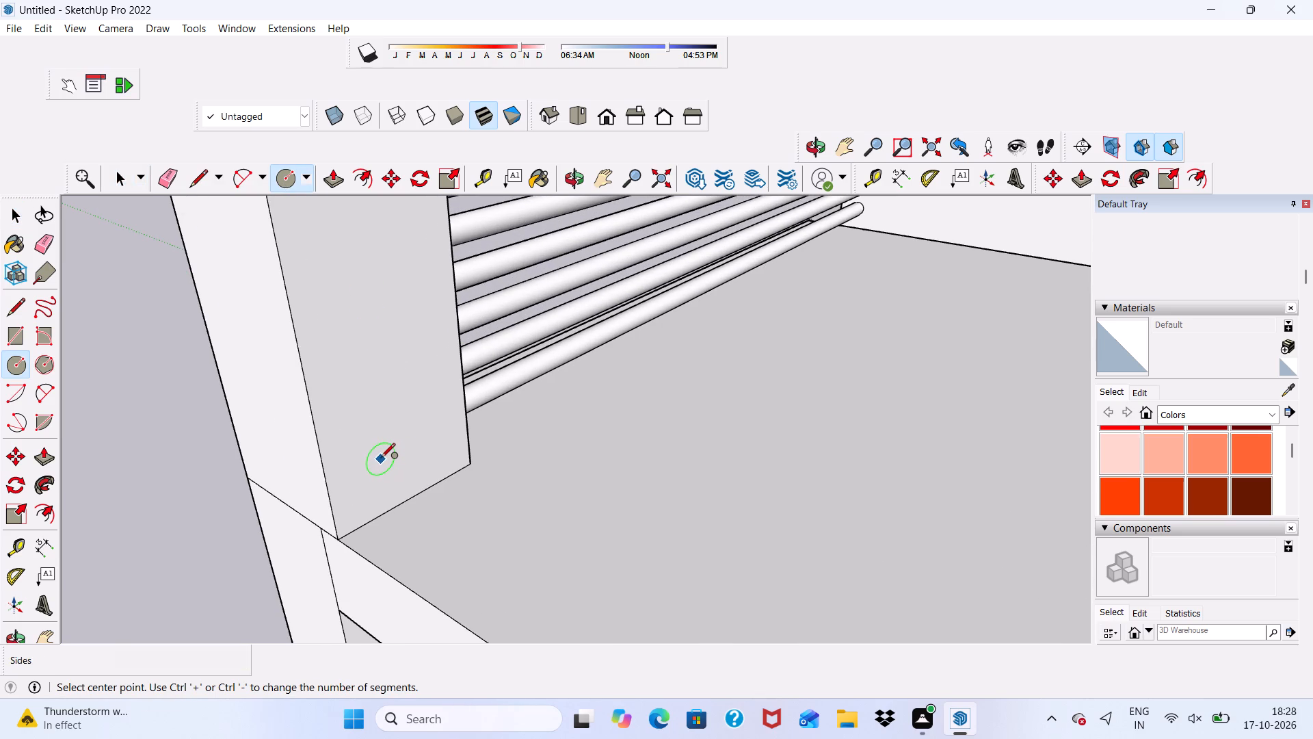
{"action": "left_click", "coordinate": [382, 454]}
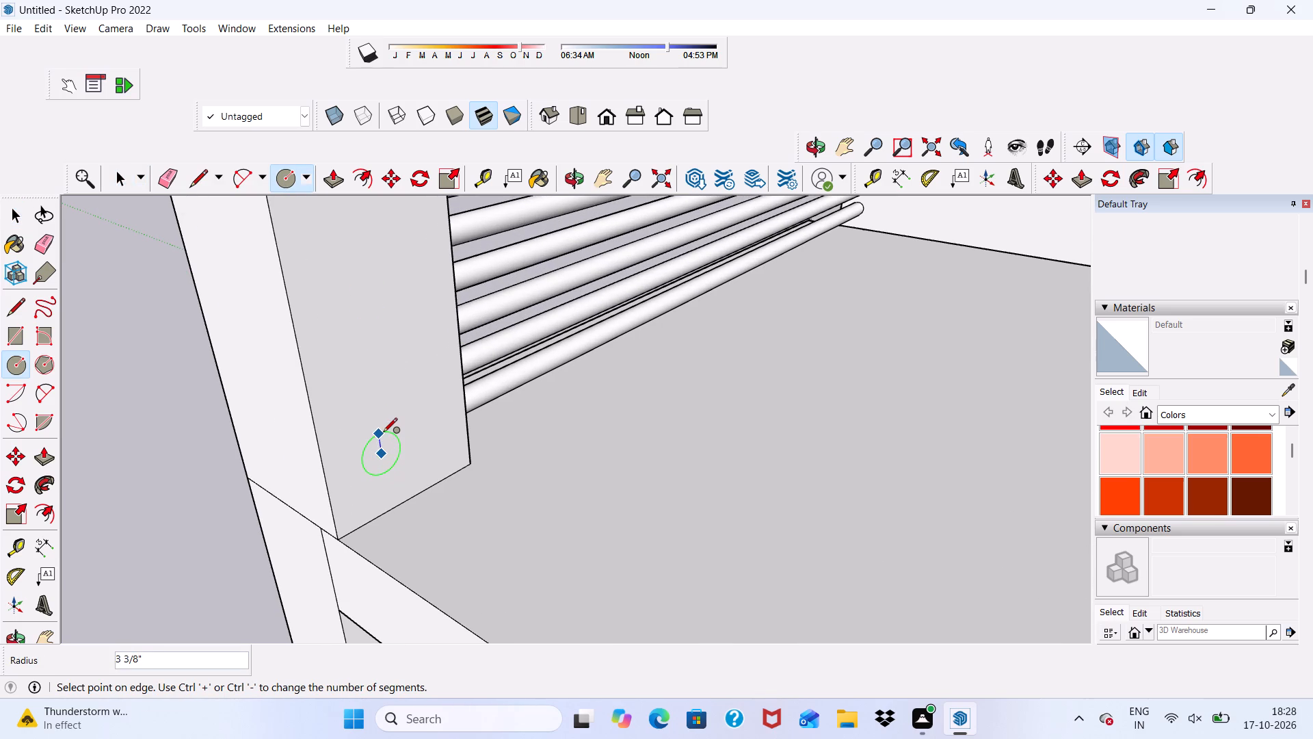
{"action": "left_click", "coordinate": [383, 436]}
{"action": "key", "text": "space"}
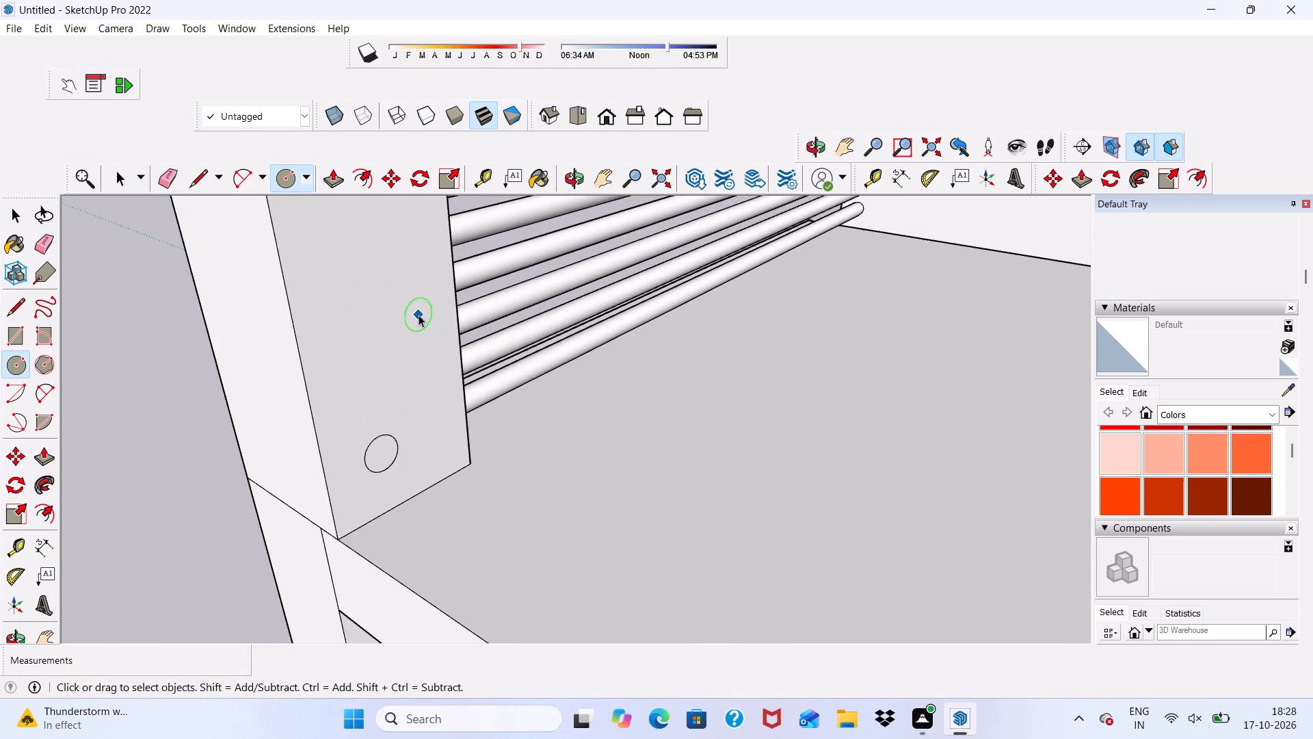
Copy the pillar circle about 10 3/4" up the face and repeat it as five evenly spaced copies.
{"action": "double_click", "coordinate": [370, 461]}
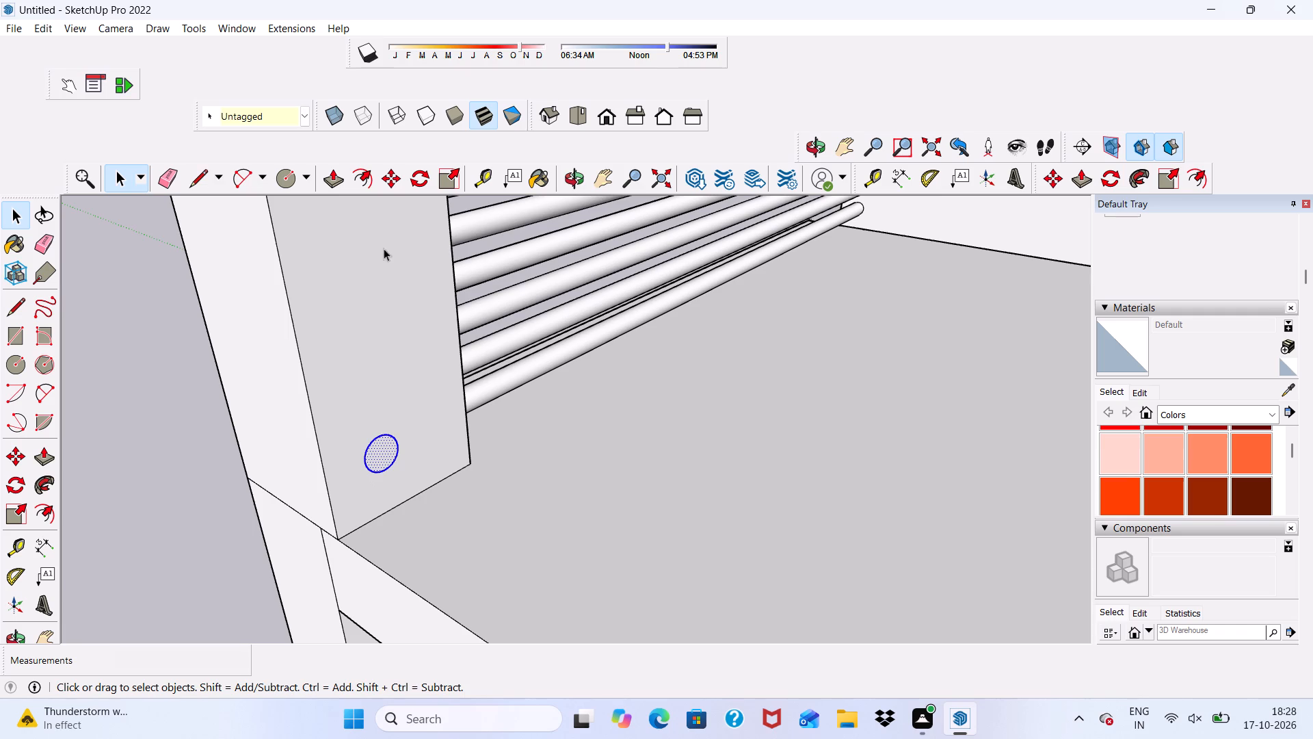
{"action": "left_click", "coordinate": [393, 178]}
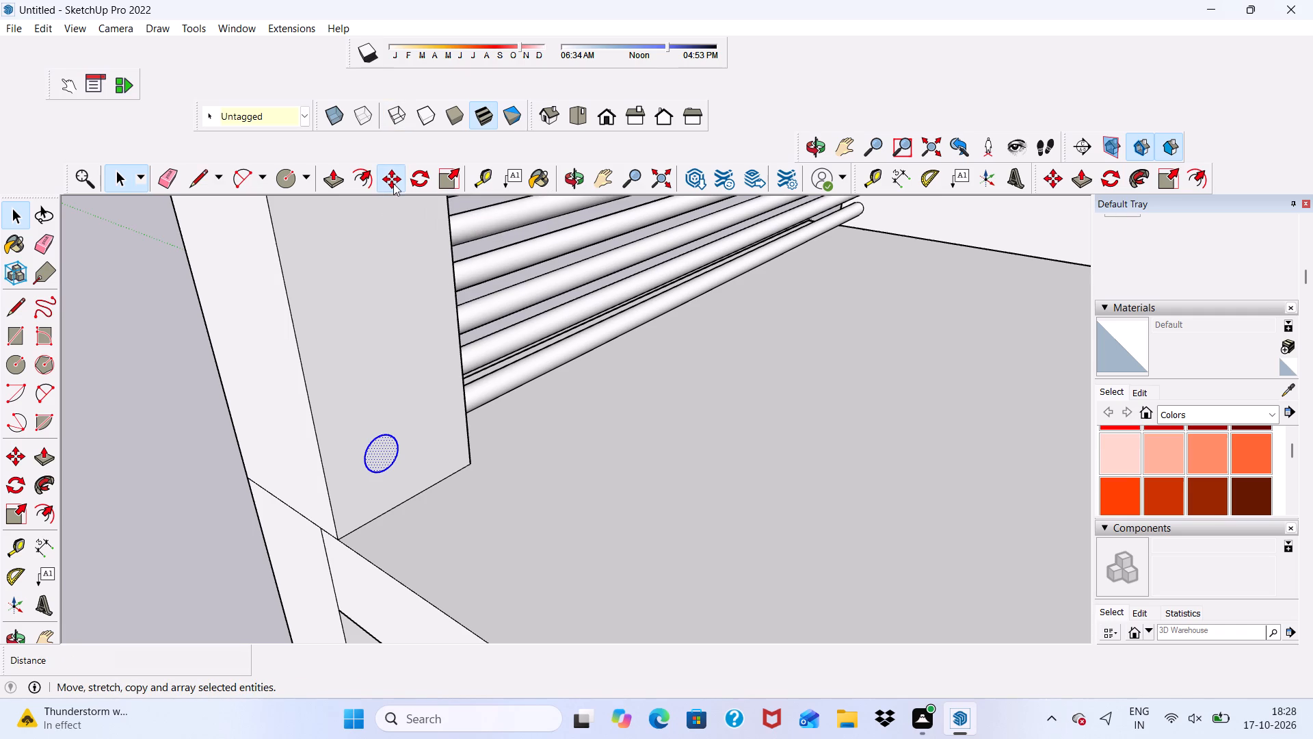
{"action": "left_click", "coordinate": [385, 445]}
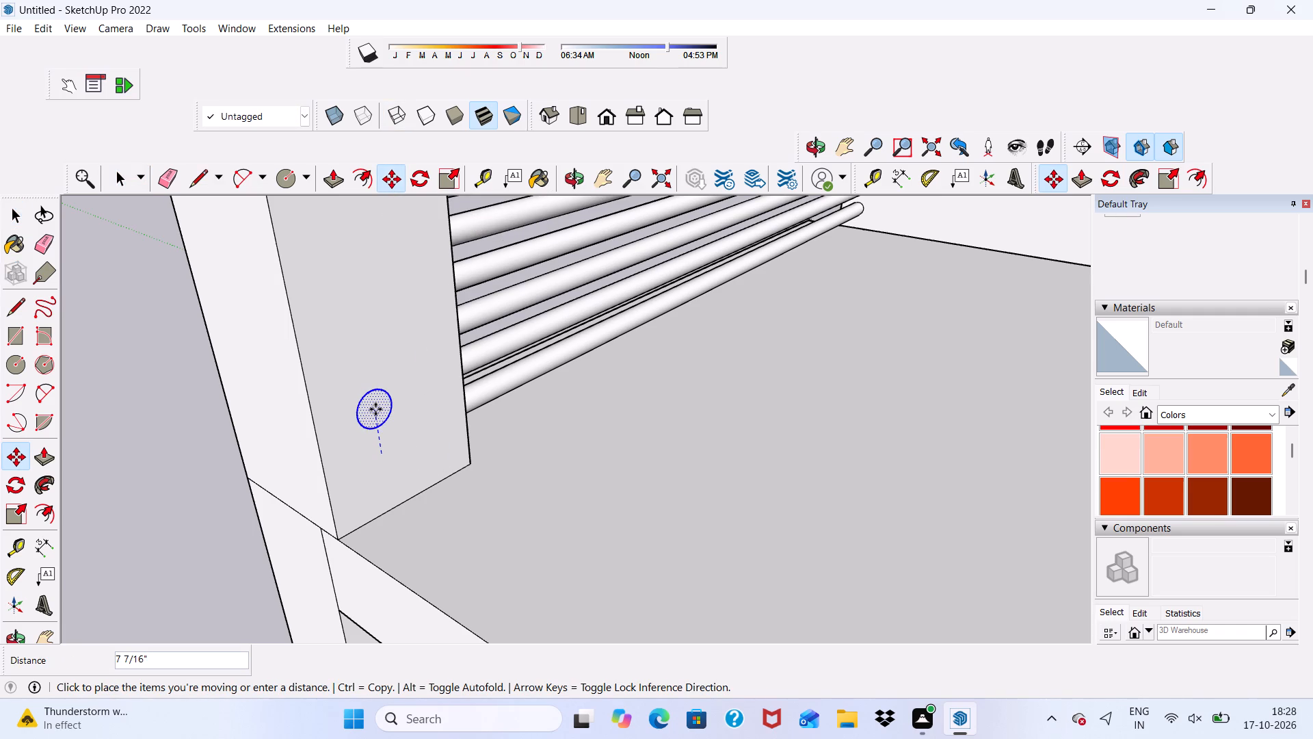
{"action": "left_click", "coordinate": [367, 389]}
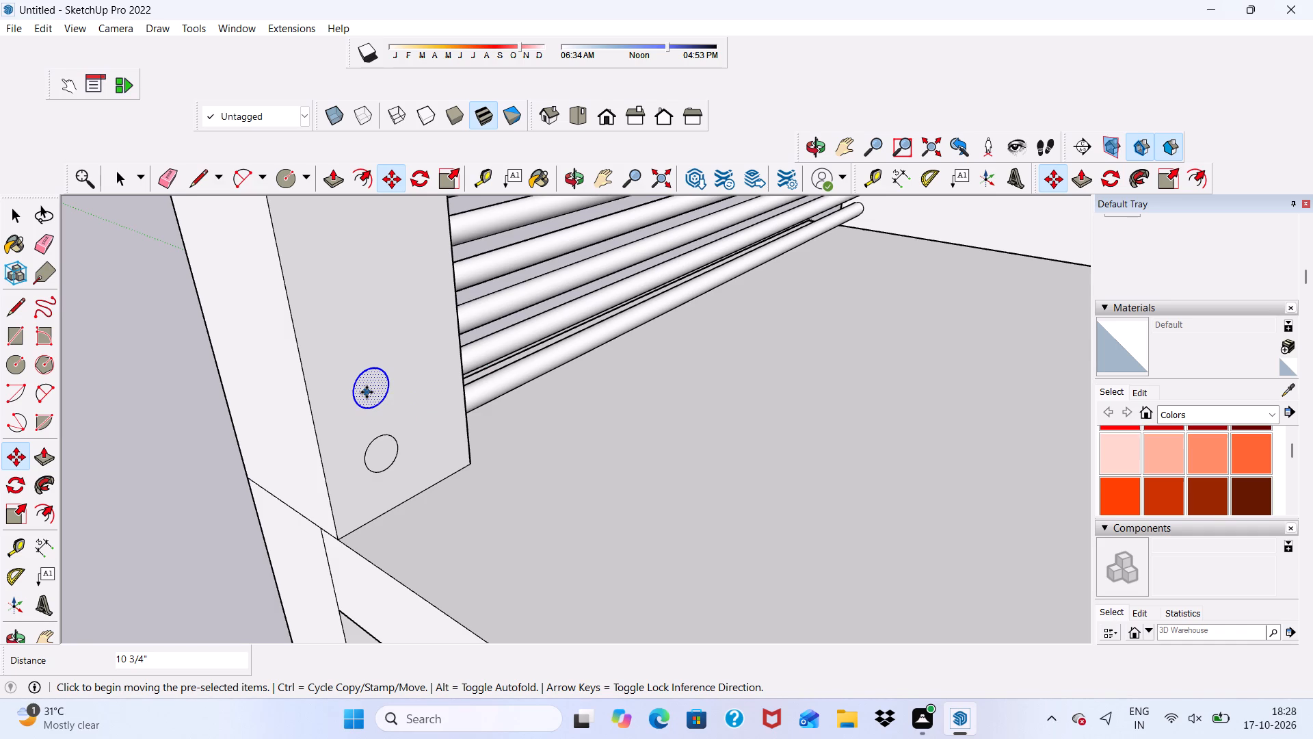
{"action": "key", "text": "shift+asterisk"}
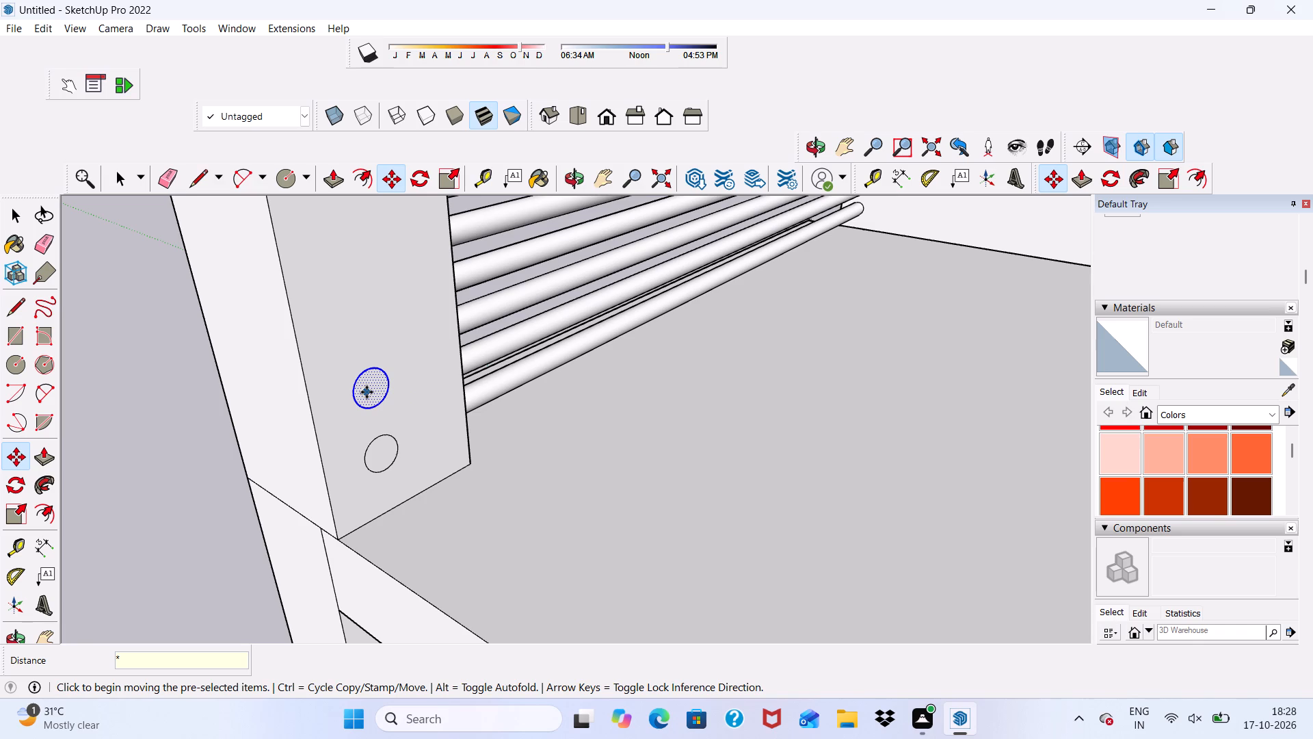
{"action": "key", "text": "5"}
{"action": "key", "text": "Return"}
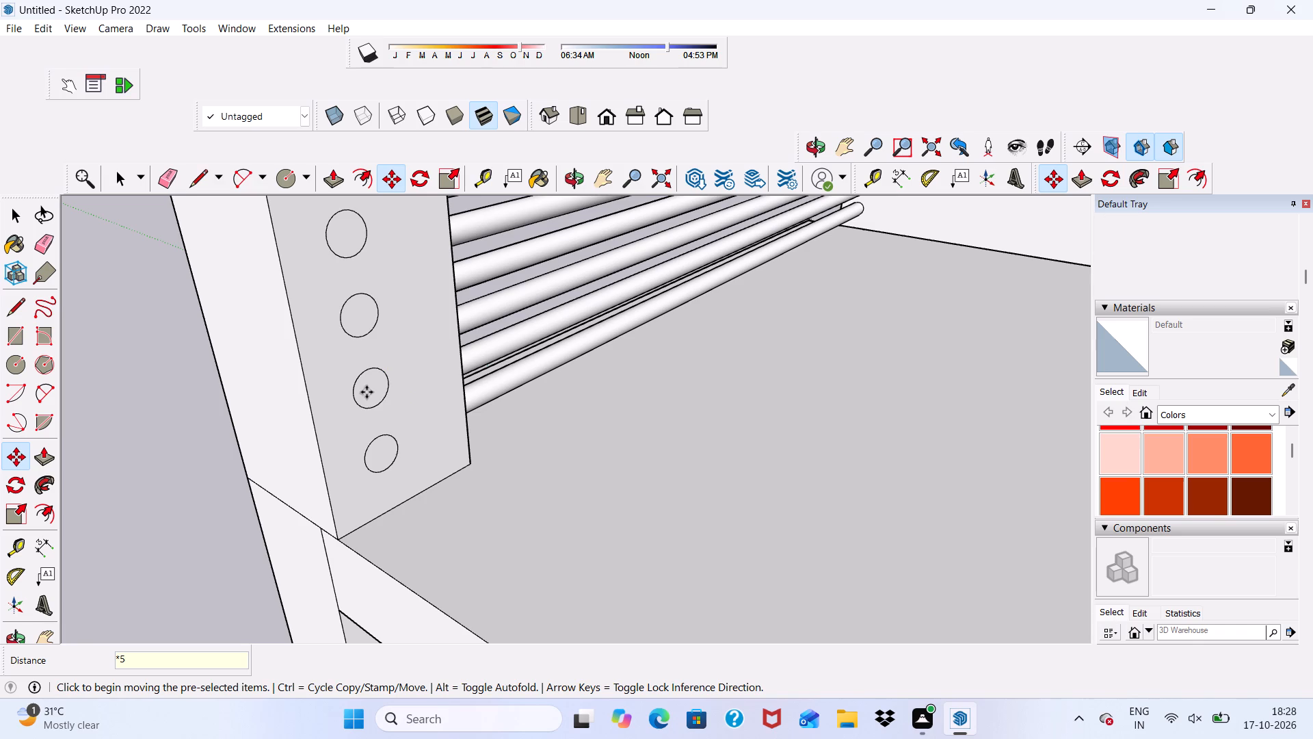
{"action": "key", "text": "space"}
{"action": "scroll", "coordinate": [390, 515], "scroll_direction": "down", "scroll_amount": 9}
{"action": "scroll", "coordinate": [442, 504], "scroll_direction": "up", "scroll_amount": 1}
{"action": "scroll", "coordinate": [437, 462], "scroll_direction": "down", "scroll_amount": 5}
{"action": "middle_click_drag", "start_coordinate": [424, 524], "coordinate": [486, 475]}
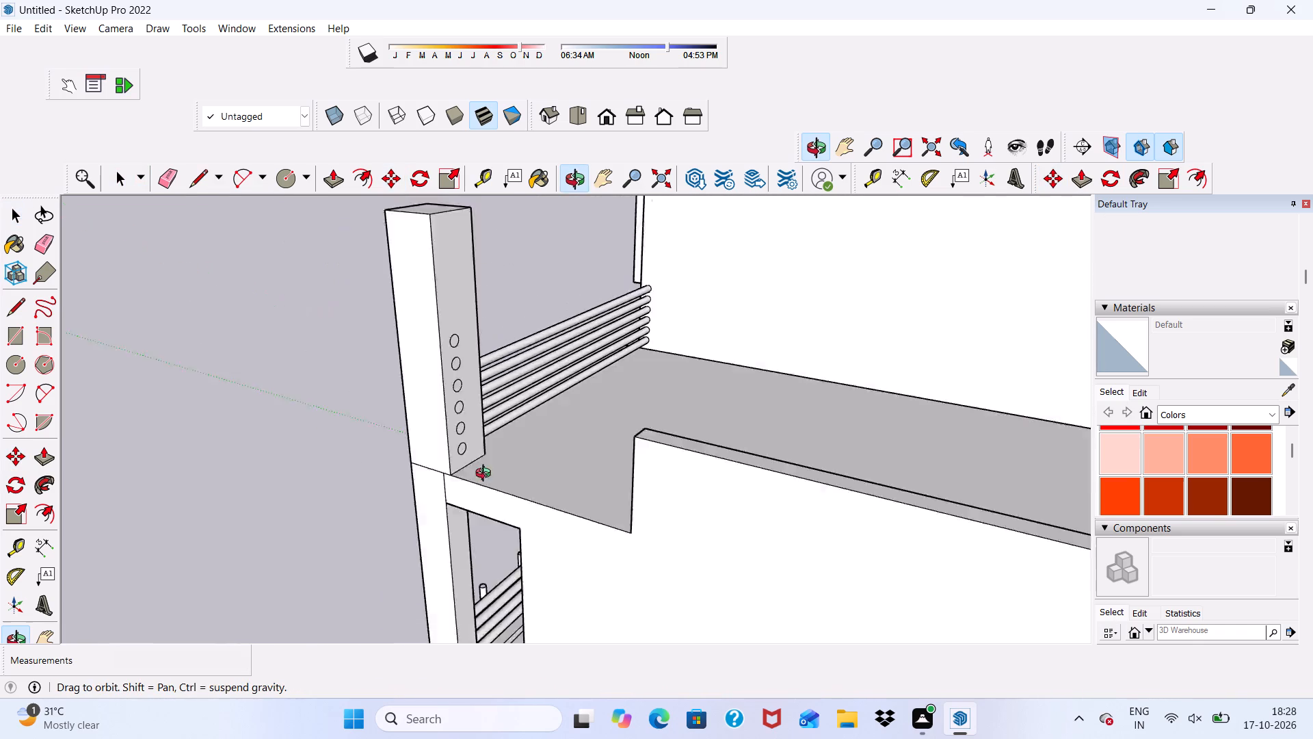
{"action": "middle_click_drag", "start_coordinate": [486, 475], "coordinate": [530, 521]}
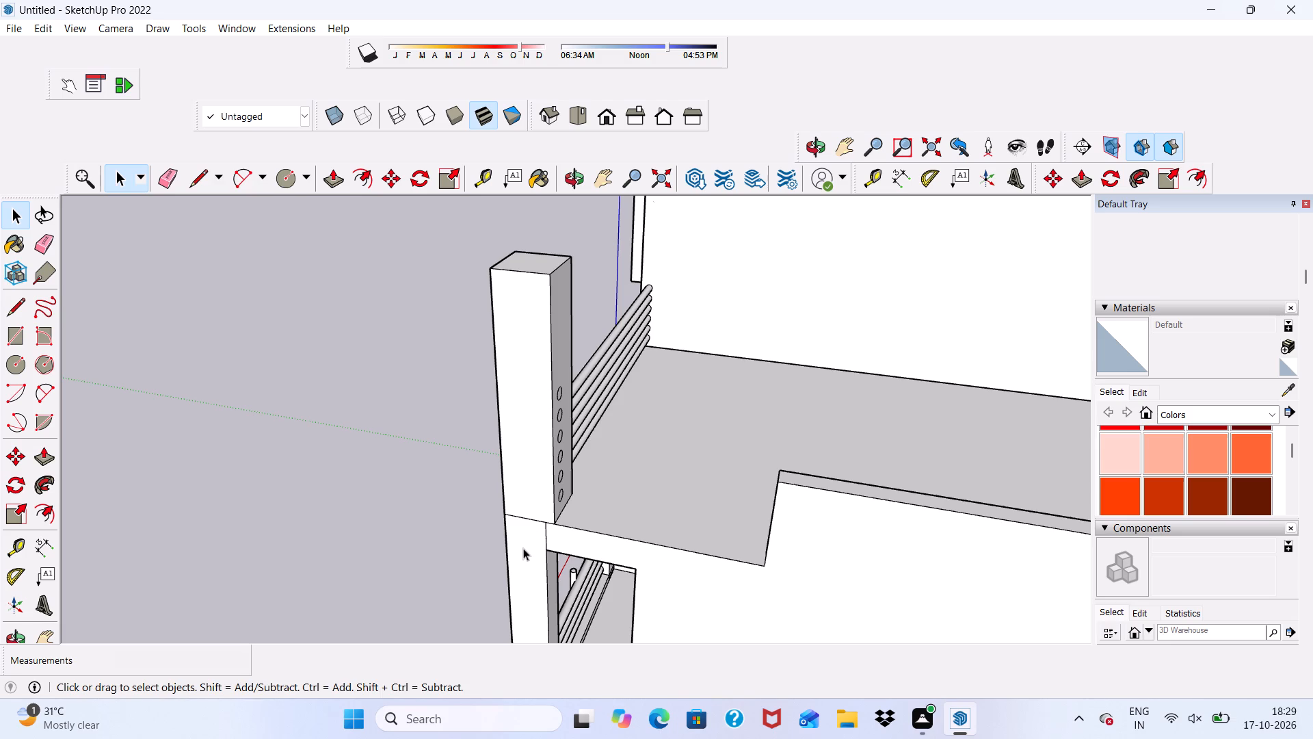
Extrude the lowest circle on the corner pillar about 8' 7/8" to the side parapet as the first round rail.
{"action": "scroll", "coordinate": [568, 411], "scroll_direction": "down", "scroll_amount": 6}
{"action": "scroll", "coordinate": [565, 417], "scroll_direction": "up", "scroll_amount": 4}
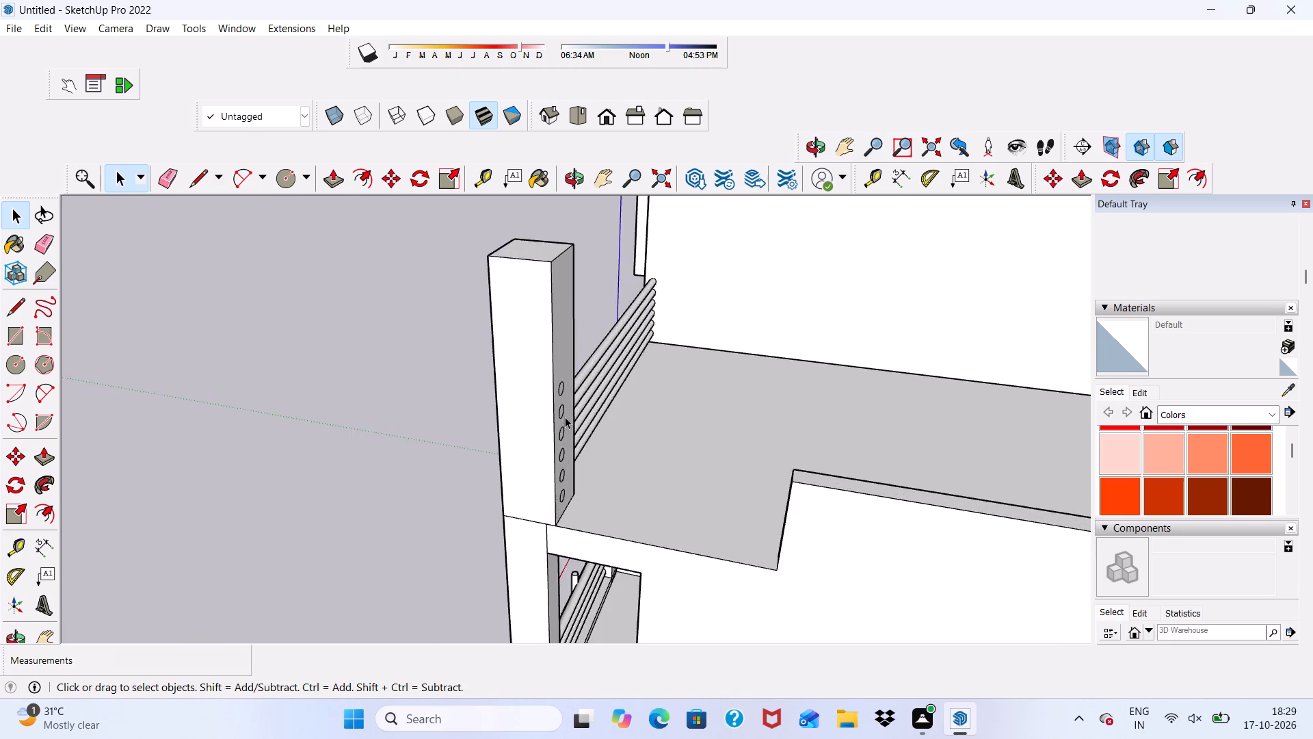
{"action": "scroll", "coordinate": [565, 417], "scroll_direction": "up", "scroll_amount": 13}
{"action": "scroll", "coordinate": [570, 354], "scroll_direction": "down", "scroll_amount": 12}
{"action": "scroll", "coordinate": [596, 539], "scroll_direction": "up", "scroll_amount": 6}
{"action": "scroll", "coordinate": [384, 417], "scroll_direction": "up", "scroll_amount": 1}
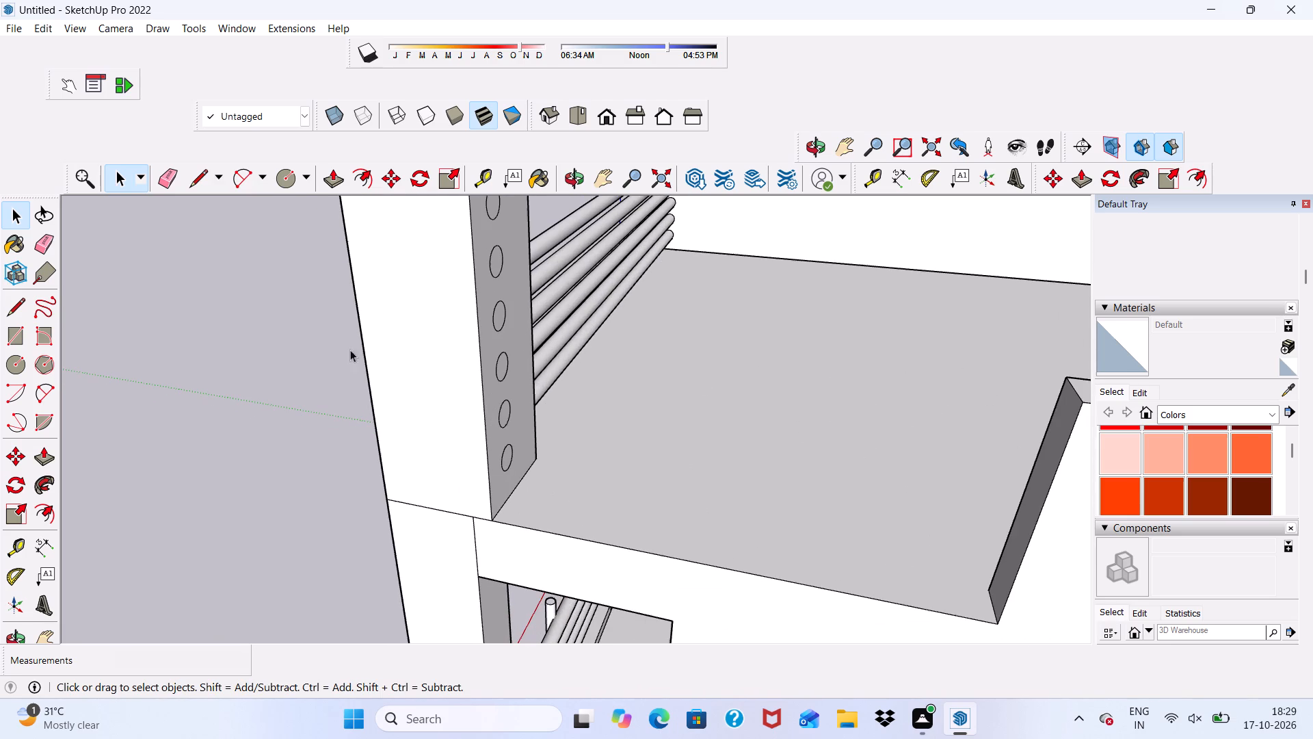
{"action": "left_click", "coordinate": [334, 170]}
{"action": "scroll", "coordinate": [483, 463], "scroll_direction": "up", "scroll_amount": 7}
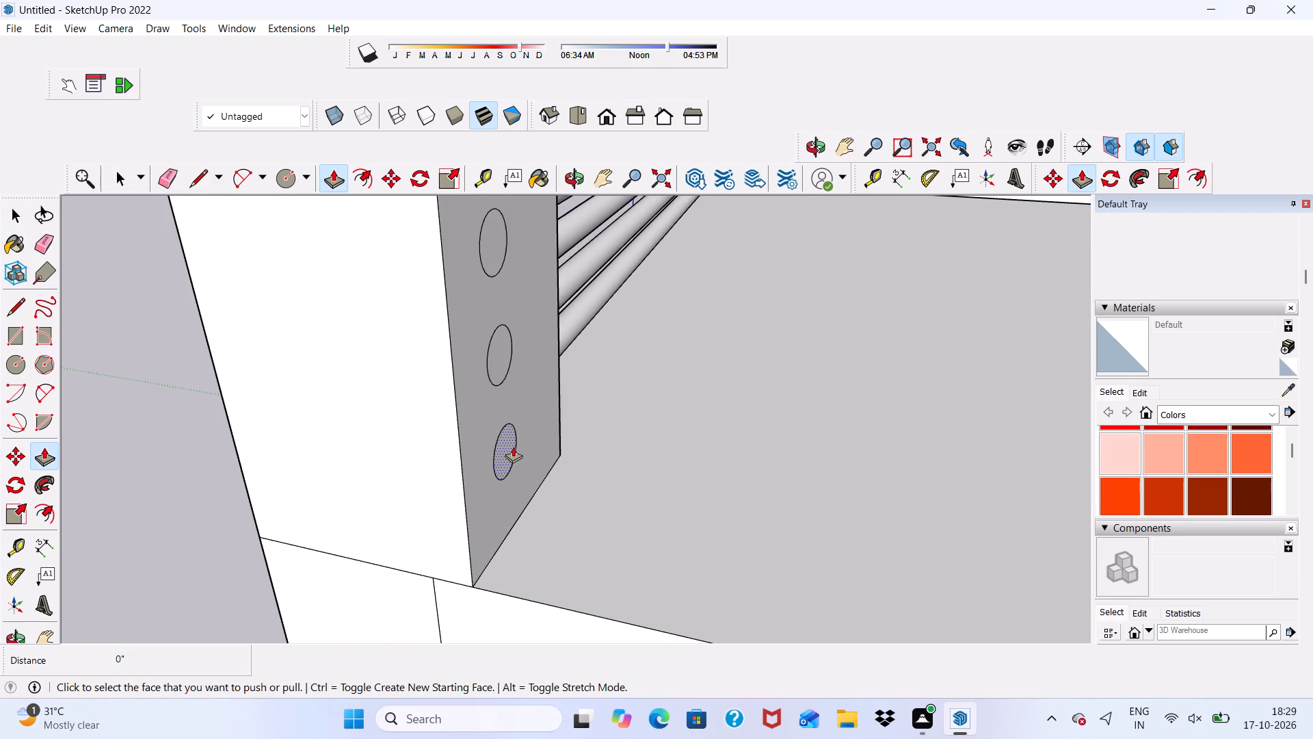
{"action": "left_click", "coordinate": [513, 446]}
{"action": "scroll", "coordinate": [652, 413], "scroll_direction": "down", "scroll_amount": 12}
{"action": "scroll", "coordinate": [637, 326], "scroll_direction": "down", "scroll_amount": 6}
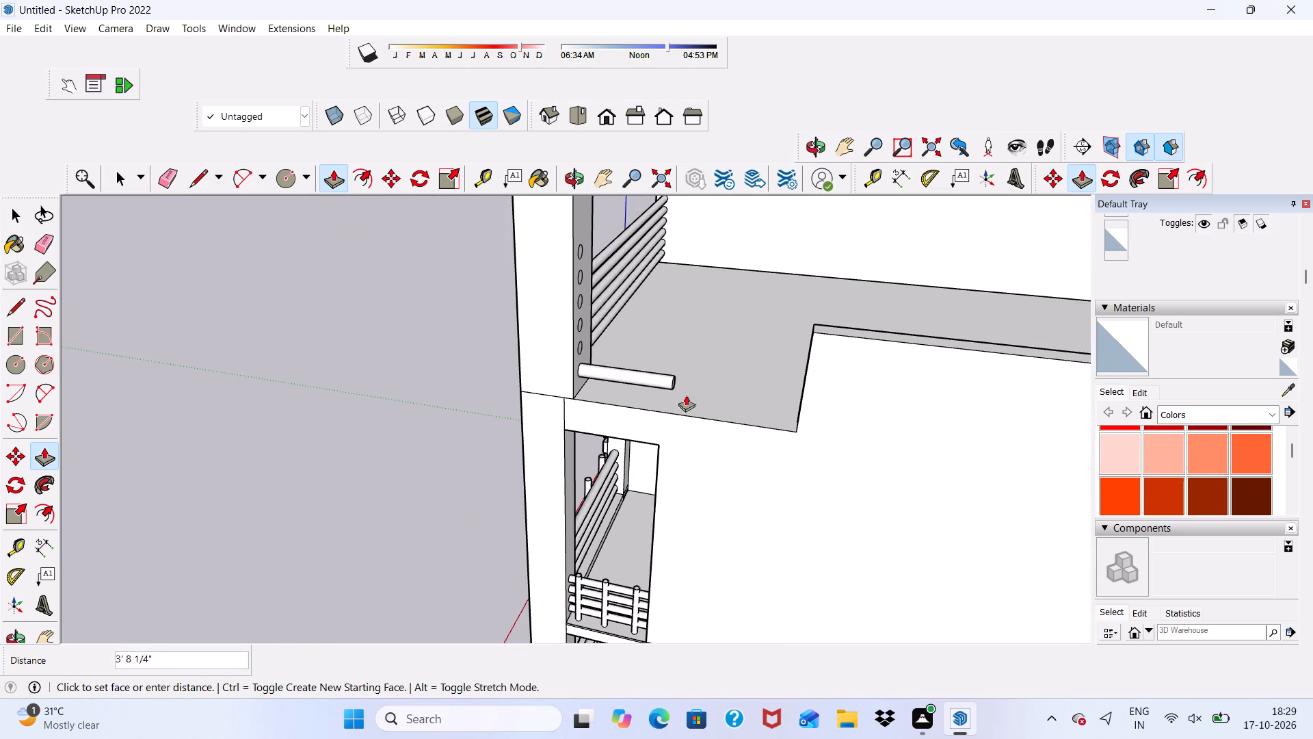
{"action": "scroll", "coordinate": [775, 395], "scroll_direction": "up", "scroll_amount": 15}
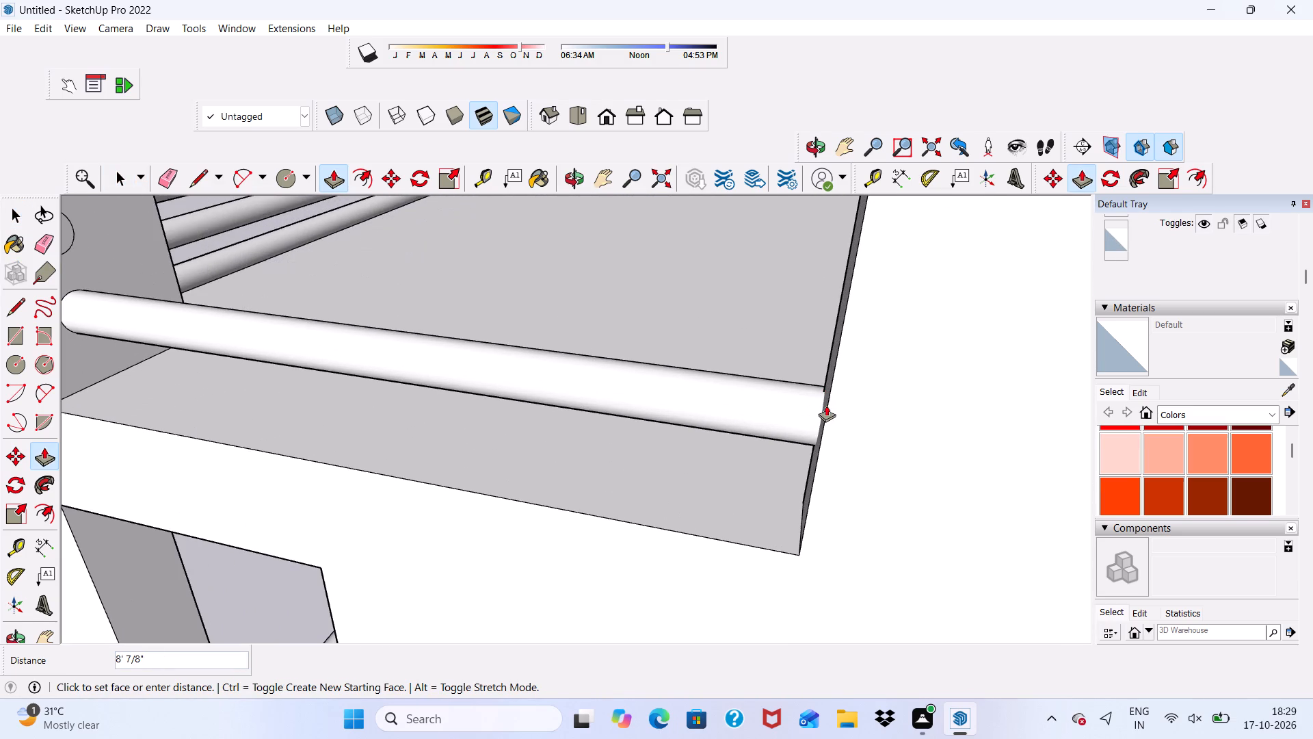
{"action": "left_click", "coordinate": [826, 405]}
Extrude the second circle from the bottom of the corner pillar about 8' 5" to the side parapet as a rail.
{"action": "scroll", "coordinate": [574, 457], "scroll_direction": "down", "scroll_amount": 6}
{"action": "scroll", "coordinate": [231, 259], "scroll_direction": "up", "scroll_amount": 5}
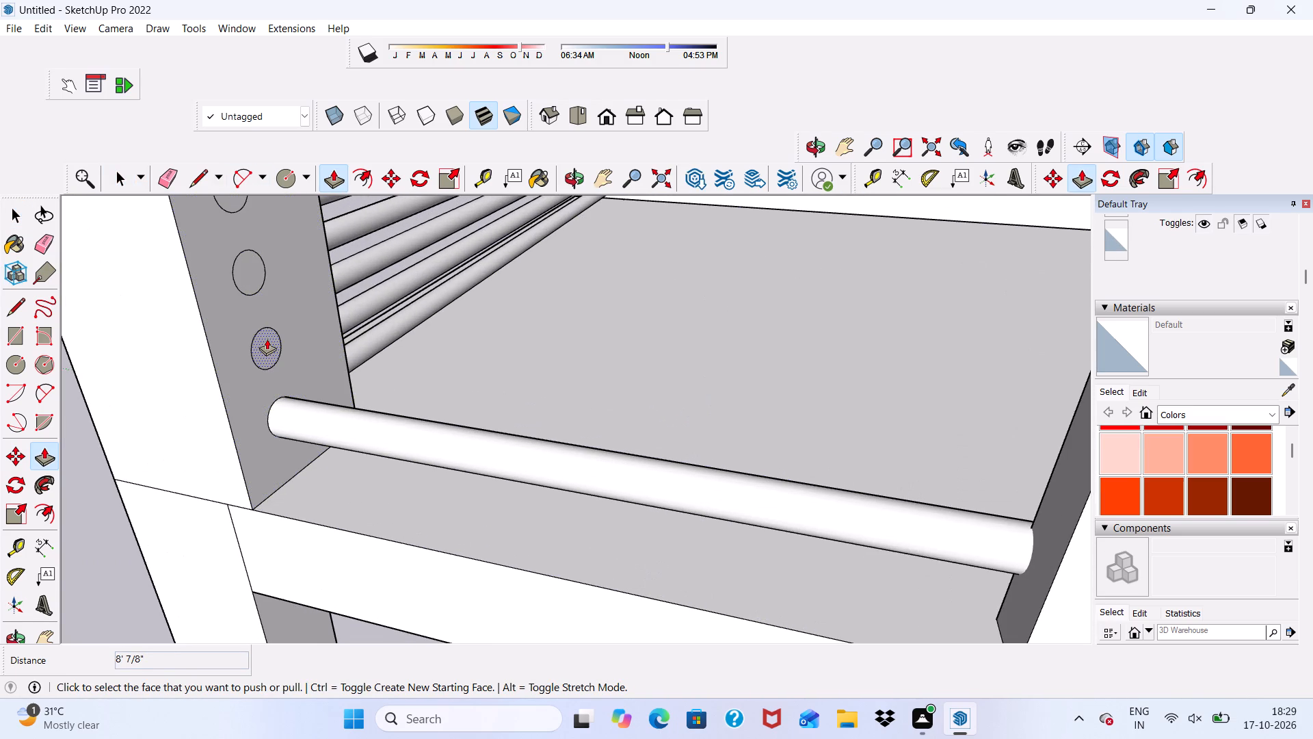
{"action": "left_click", "coordinate": [267, 339]}
{"action": "scroll", "coordinate": [453, 327], "scroll_direction": "down", "scroll_amount": 11}
{"action": "scroll", "coordinate": [676, 320], "scroll_direction": "up", "scroll_amount": 3}
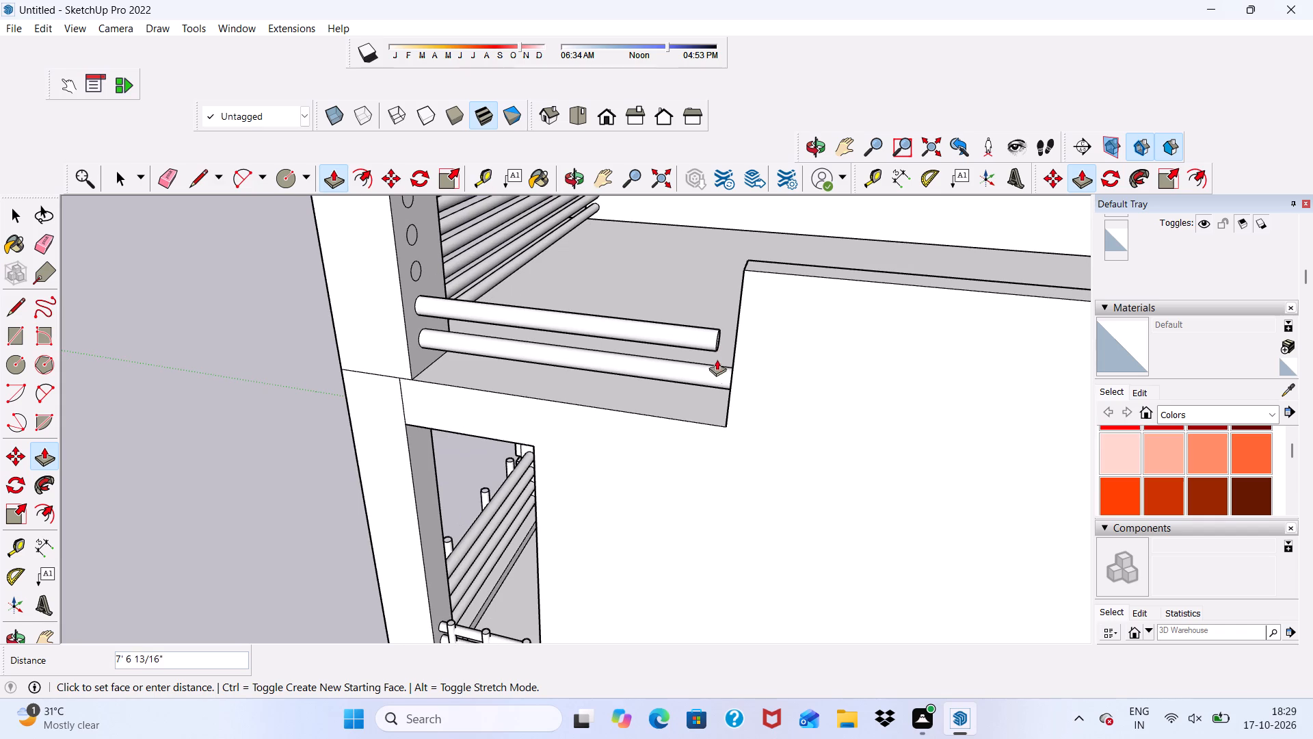
{"action": "left_click", "coordinate": [753, 367]}
Extrude the third circle from the bottom of the corner pillar about 8' 5/16" to the side parapet.
{"action": "scroll", "coordinate": [462, 242], "scroll_direction": "up", "scroll_amount": 10}
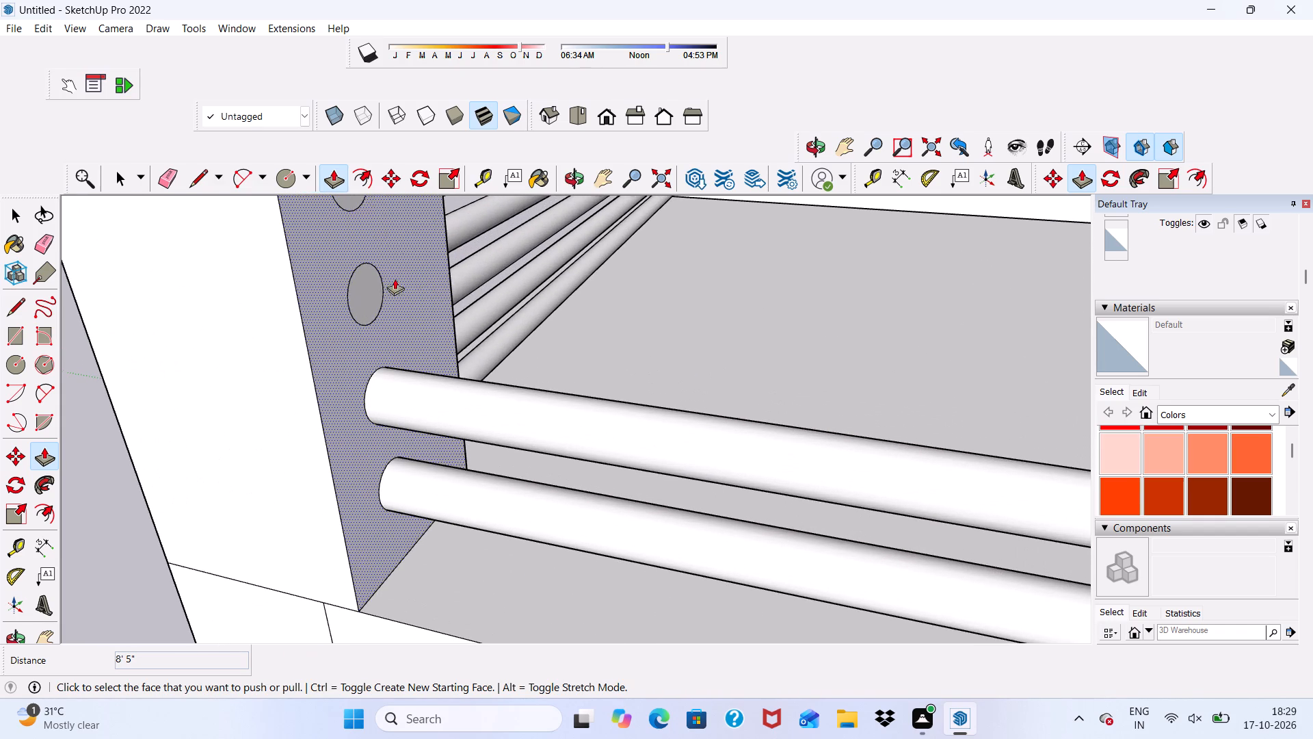
{"action": "left_click", "coordinate": [354, 287]}
{"action": "scroll", "coordinate": [439, 287], "scroll_direction": "down", "scroll_amount": 16}
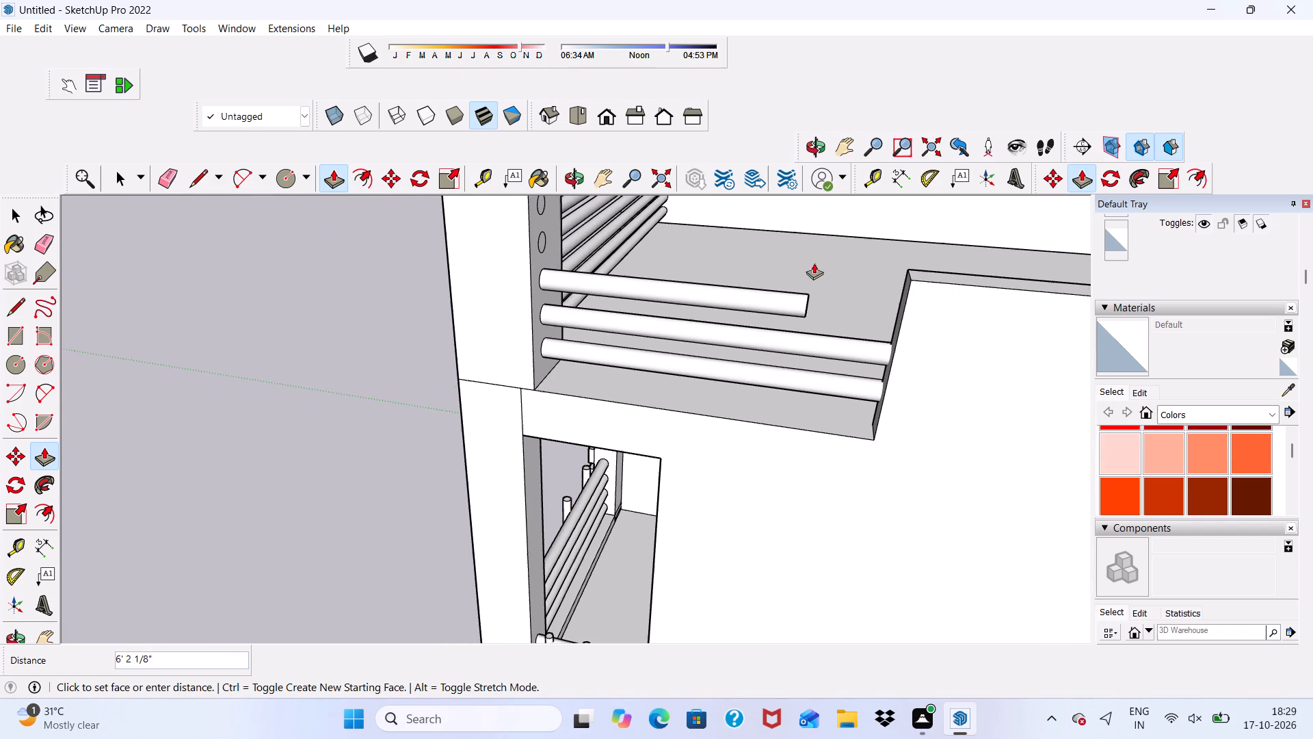
{"action": "left_click", "coordinate": [897, 335]}
Extrude the fourth circle from the bottom of the corner pillar about 7' 7 1/8" toward the side parapet.
{"action": "scroll", "coordinate": [594, 269], "scroll_direction": "up", "scroll_amount": 5}
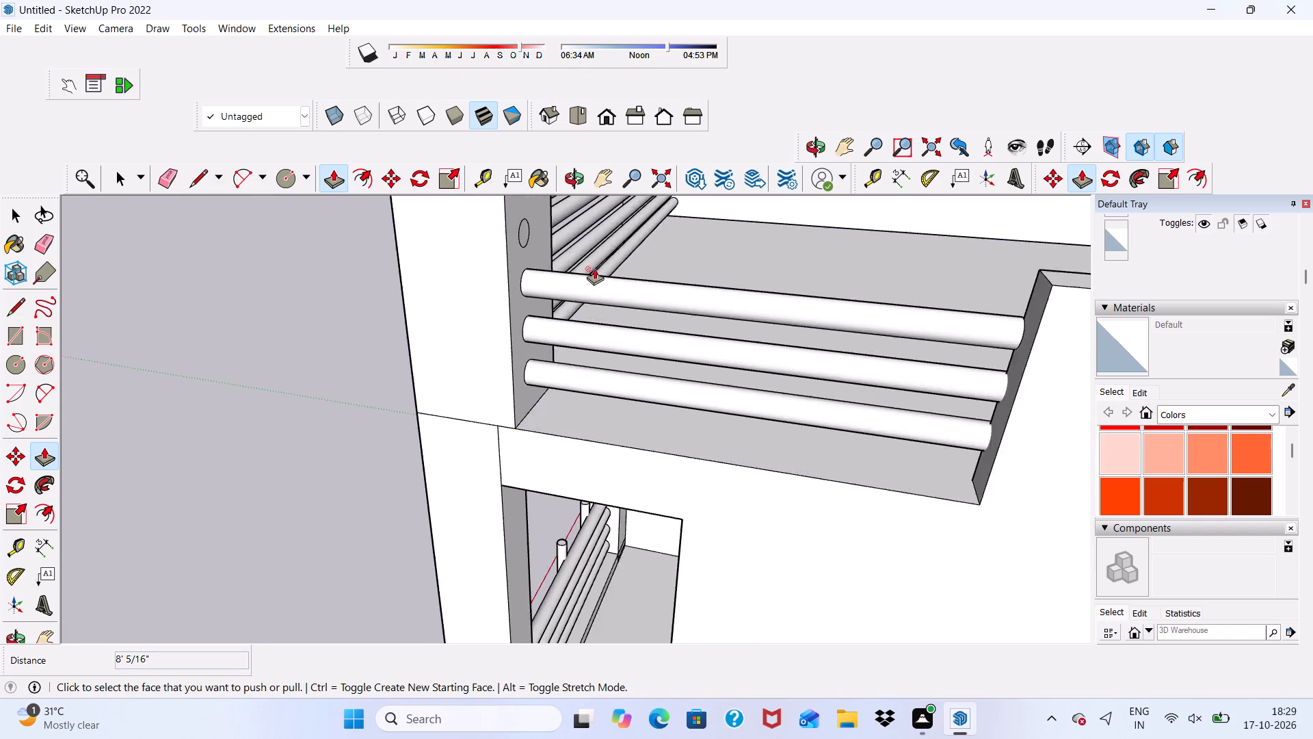
{"action": "scroll", "coordinate": [594, 268], "scroll_direction": "down", "scroll_amount": 11}
{"action": "scroll", "coordinate": [529, 291], "scroll_direction": "up", "scroll_amount": 10}
{"action": "scroll", "coordinate": [542, 253], "scroll_direction": "down", "scroll_amount": 2}
{"action": "scroll", "coordinate": [544, 252], "scroll_direction": "up", "scroll_amount": 8}
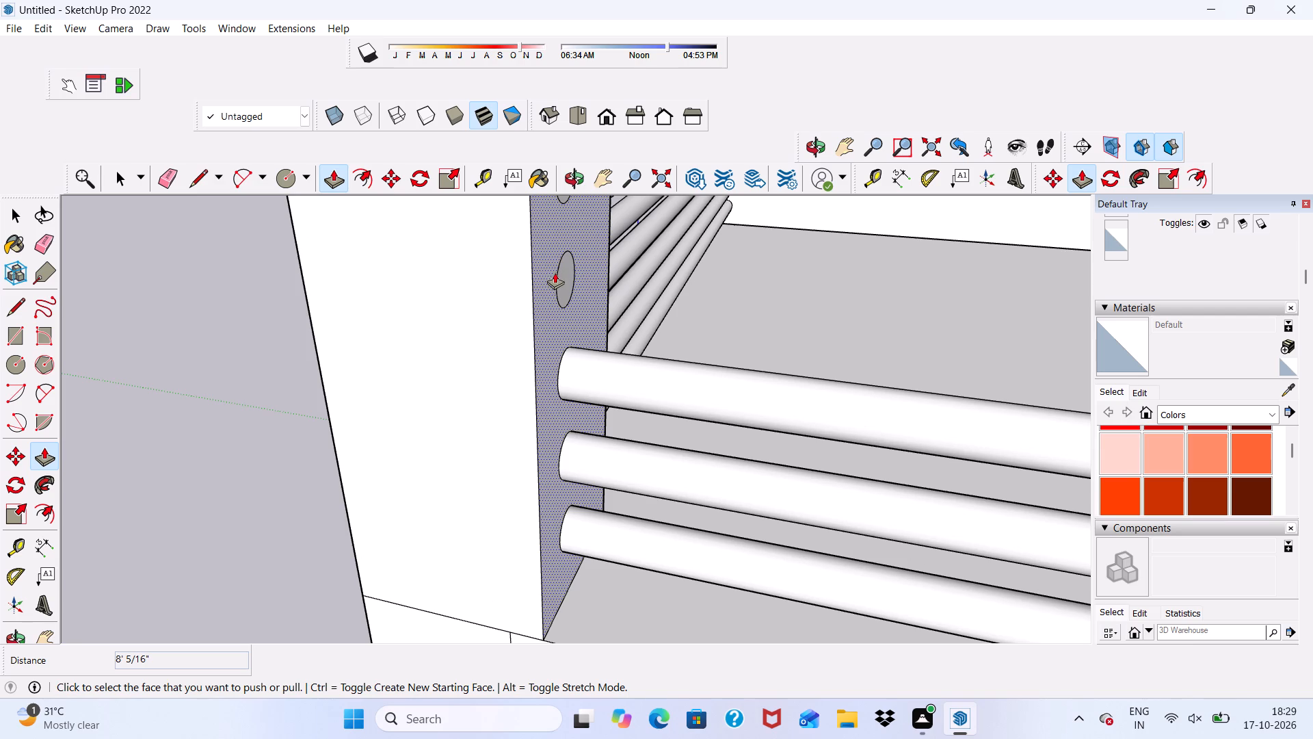
{"action": "left_click", "coordinate": [571, 276]}
{"action": "scroll", "coordinate": [546, 273], "scroll_direction": "down", "scroll_amount": 3}
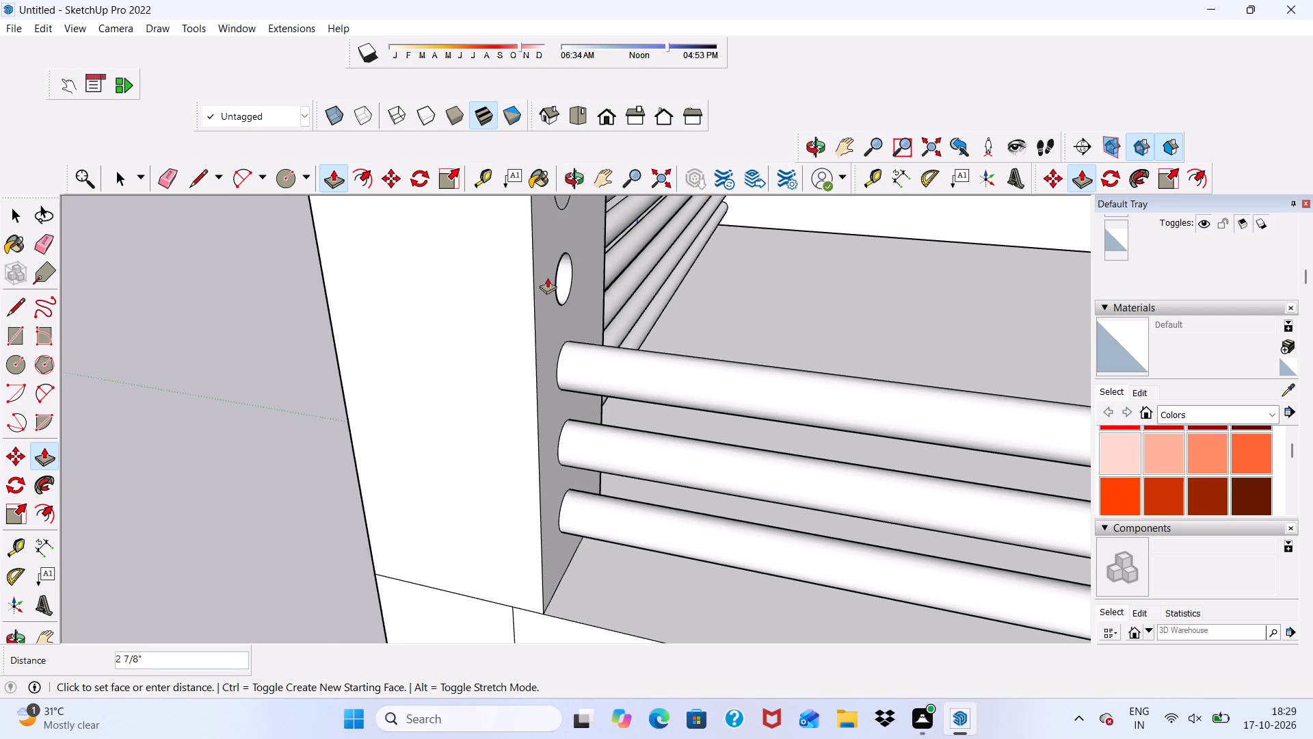
{"action": "scroll", "coordinate": [547, 277], "scroll_direction": "down", "scroll_amount": 2}
{"action": "scroll", "coordinate": [687, 278], "scroll_direction": "down", "scroll_amount": 5}
{"action": "scroll", "coordinate": [626, 265], "scroll_direction": "down", "scroll_amount": 6}
{"action": "scroll", "coordinate": [930, 356], "scroll_direction": "up", "scroll_amount": 3}
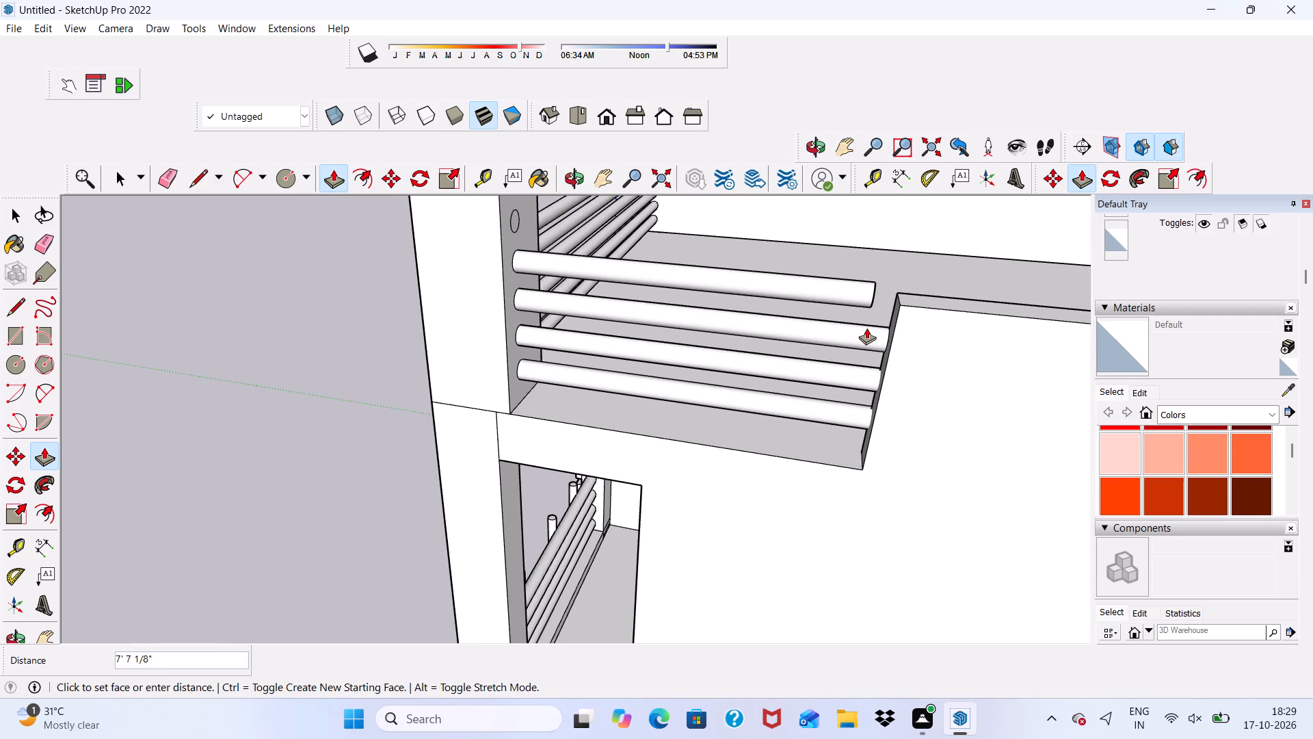
{"action": "left_click", "coordinate": [866, 328]}
{"action": "key", "text": "space"}
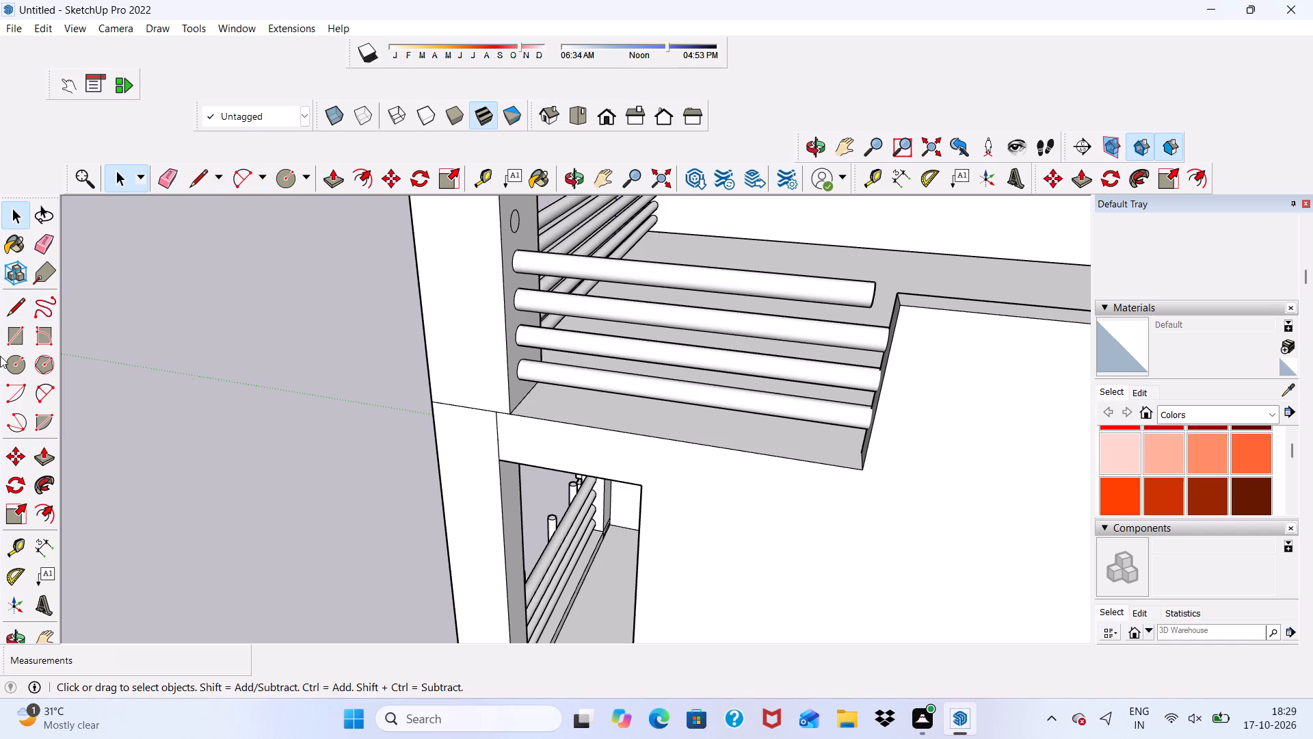
Draw a rectangle about 1' 9" by 9" on top of the side parapet at its end facing the rails.
{"action": "left_click", "coordinate": [8, 337]}
{"action": "scroll", "coordinate": [77, 318], "scroll_direction": "down", "scroll_amount": 6}
{"action": "scroll", "coordinate": [592, 368], "scroll_direction": "down", "scroll_amount": 6}
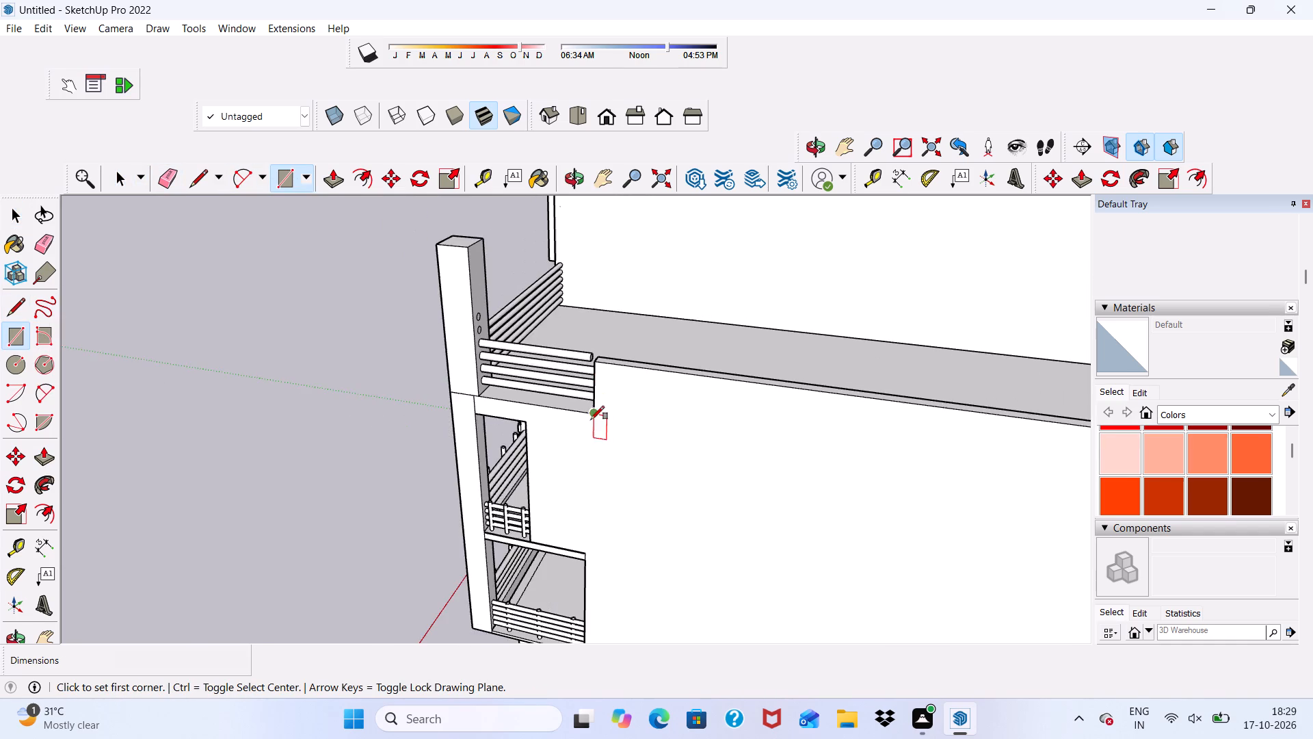
{"action": "scroll", "coordinate": [623, 376], "scroll_direction": "up", "scroll_amount": 6}
{"action": "scroll", "coordinate": [513, 391], "scroll_direction": "up", "scroll_amount": 4}
{"action": "scroll", "coordinate": [601, 361], "scroll_direction": "up", "scroll_amount": 3}
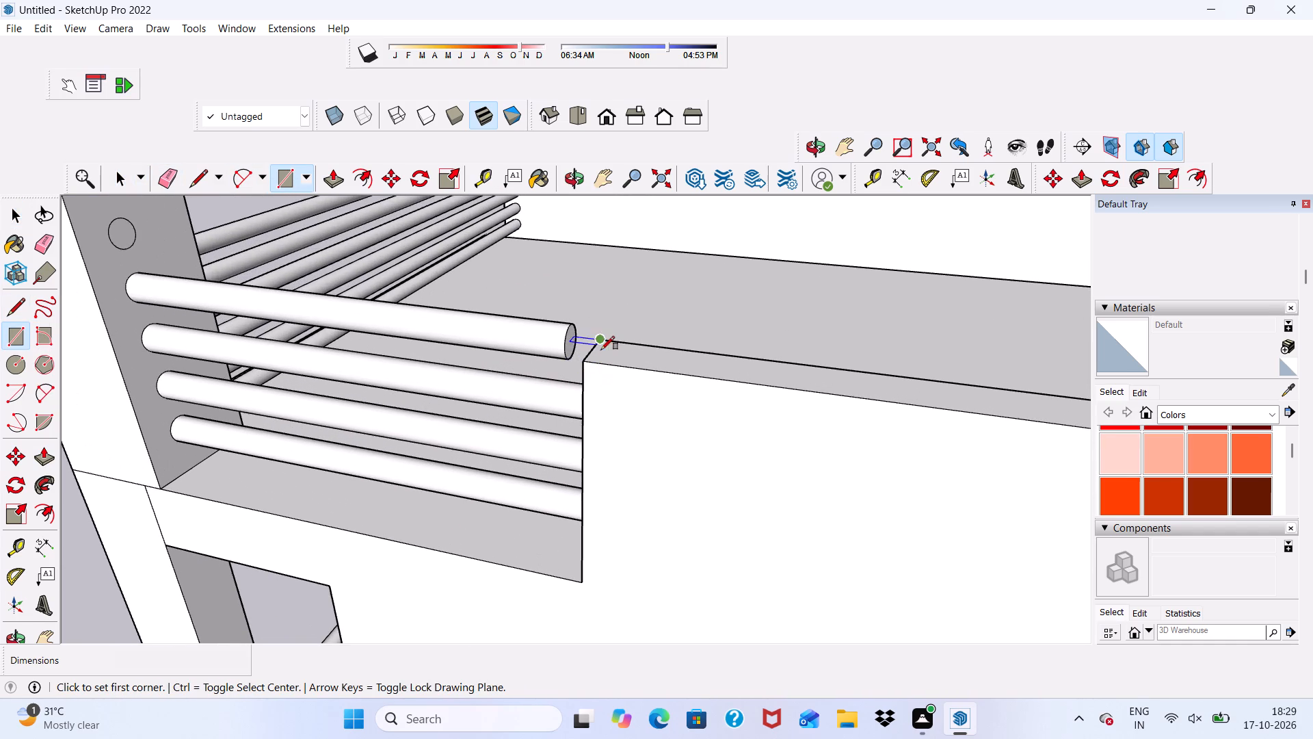
{"action": "left_click", "coordinate": [602, 346]}
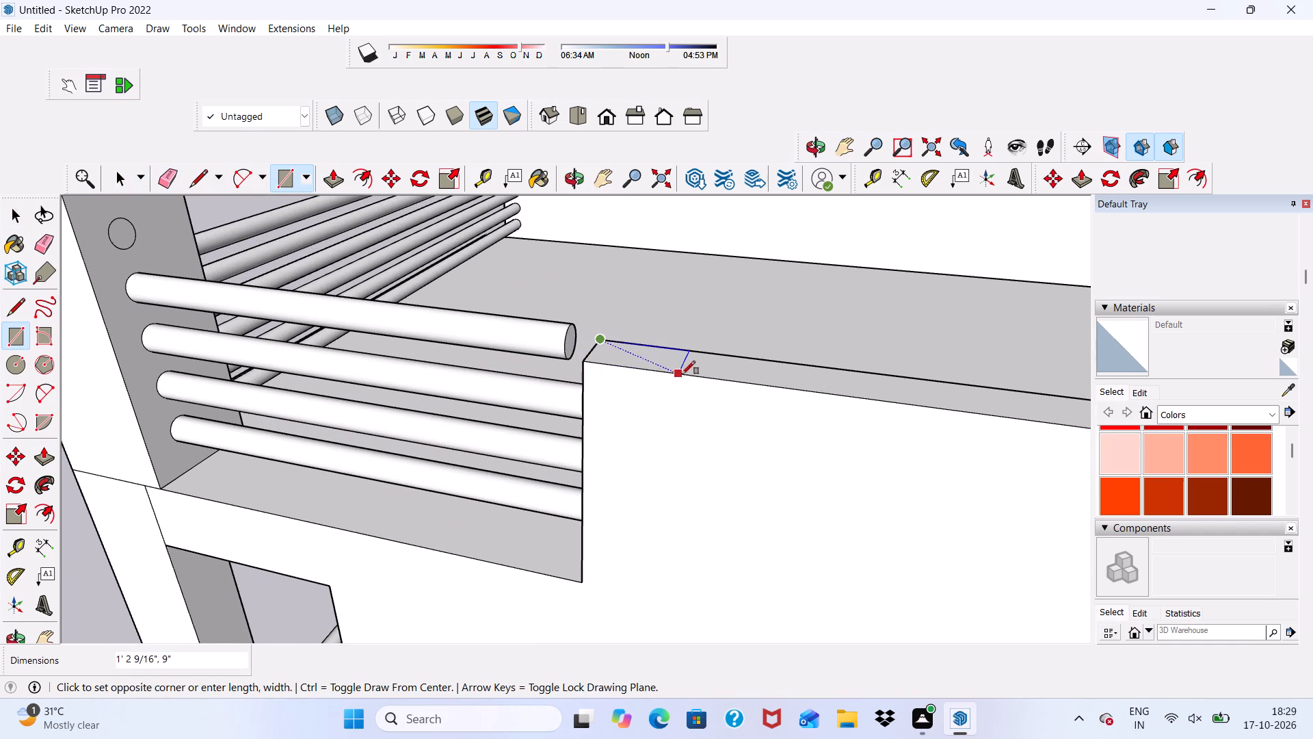
{"action": "left_click", "coordinate": [723, 380]}
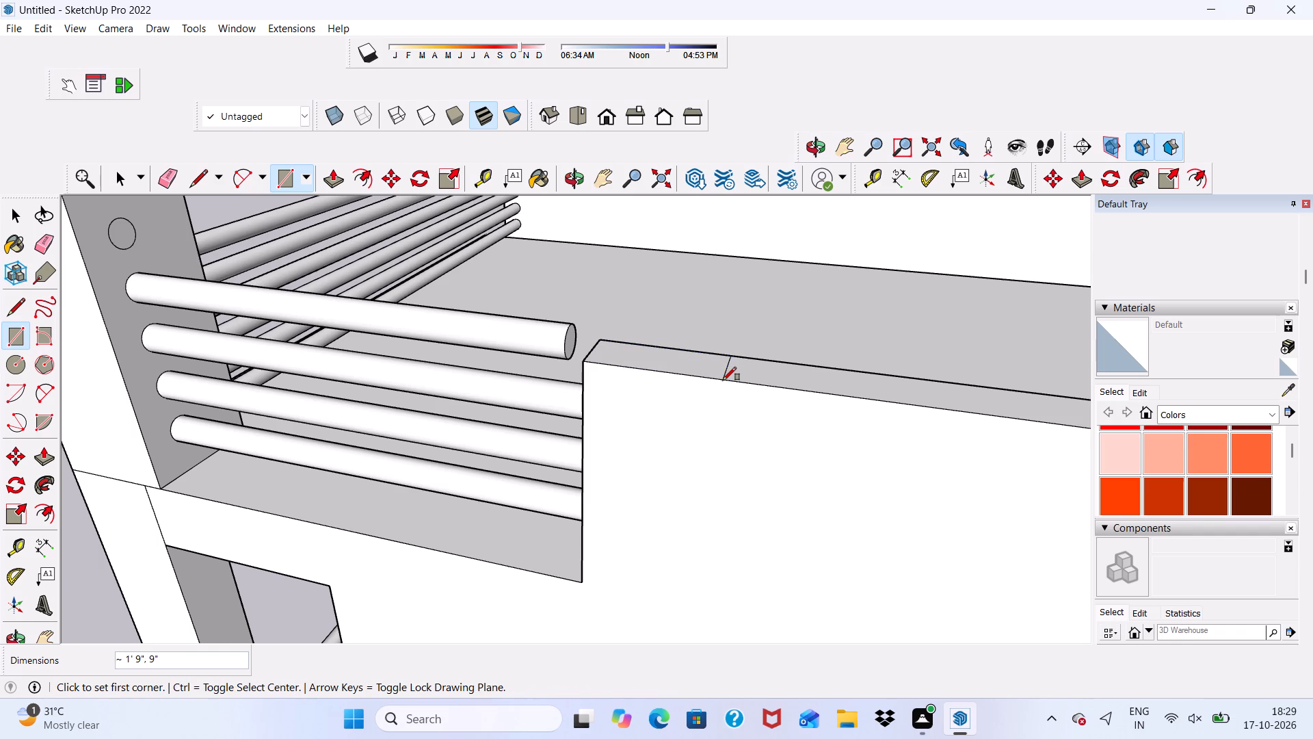
{"action": "key", "text": "space"}
Extrude the parapet rectangle upward about 6' 4 7/16" to the height of the corner pillar's top as a second pillar.
{"action": "left_click", "coordinate": [665, 366]}
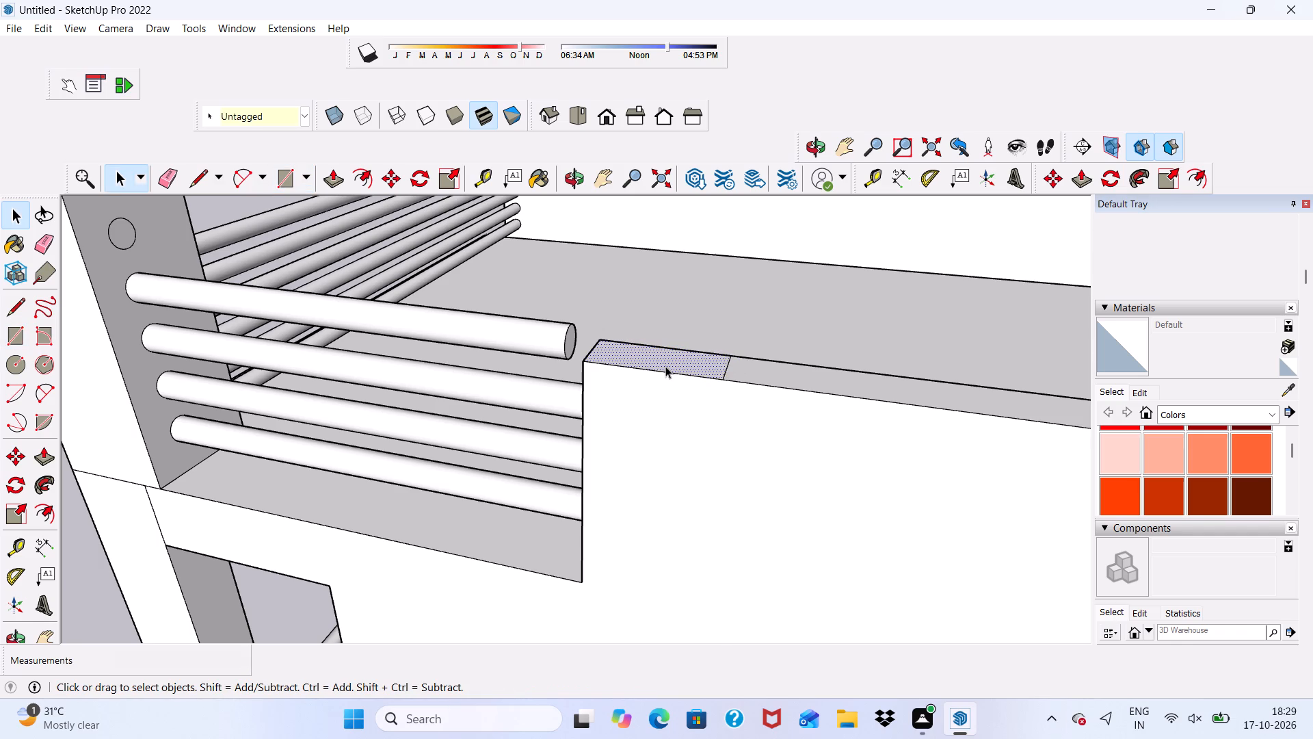
{"action": "left_click", "coordinate": [318, 178]}
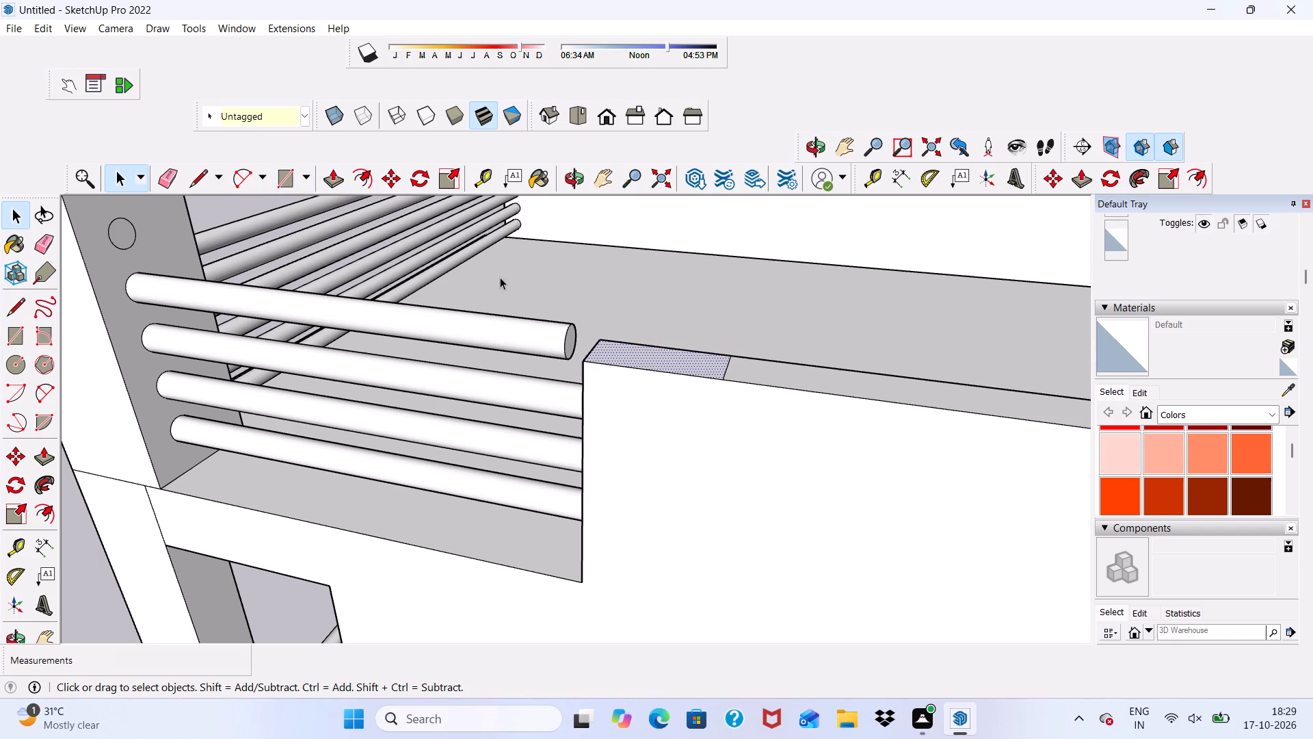
{"action": "left_click", "coordinate": [334, 185]}
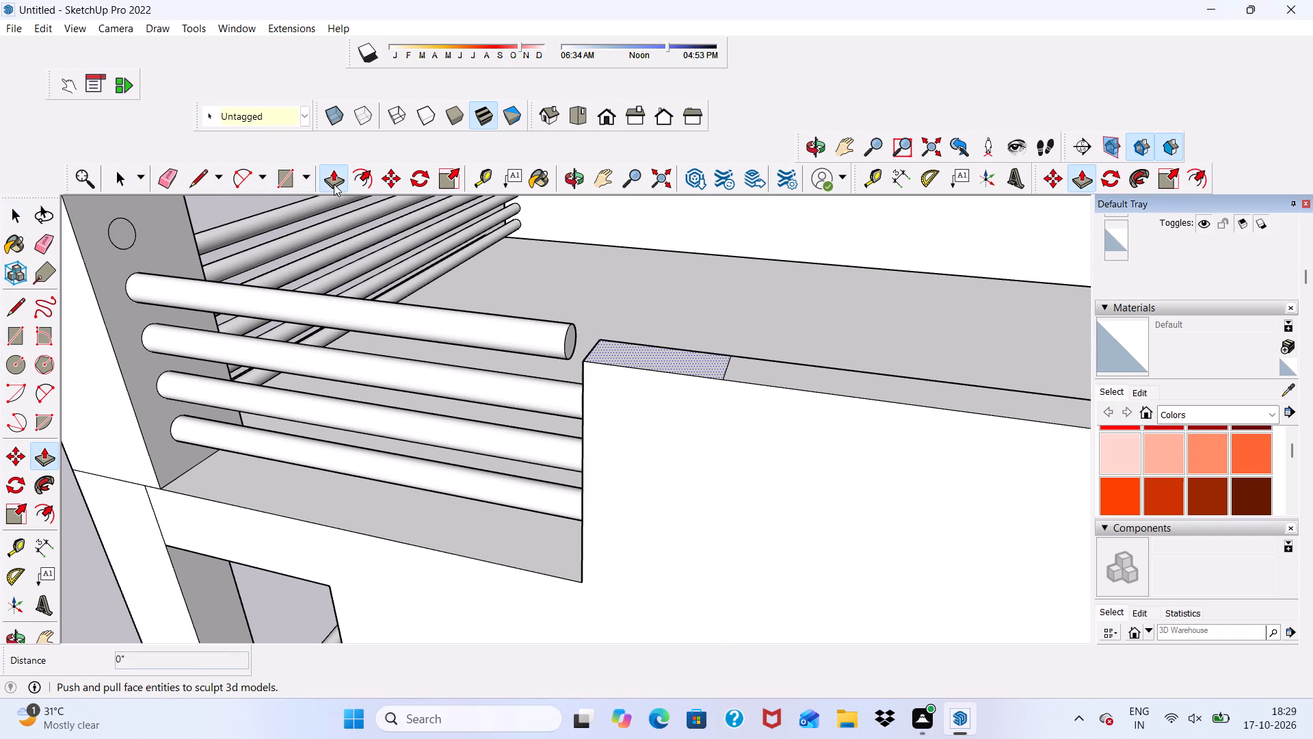
{"action": "left_click", "coordinate": [622, 348]}
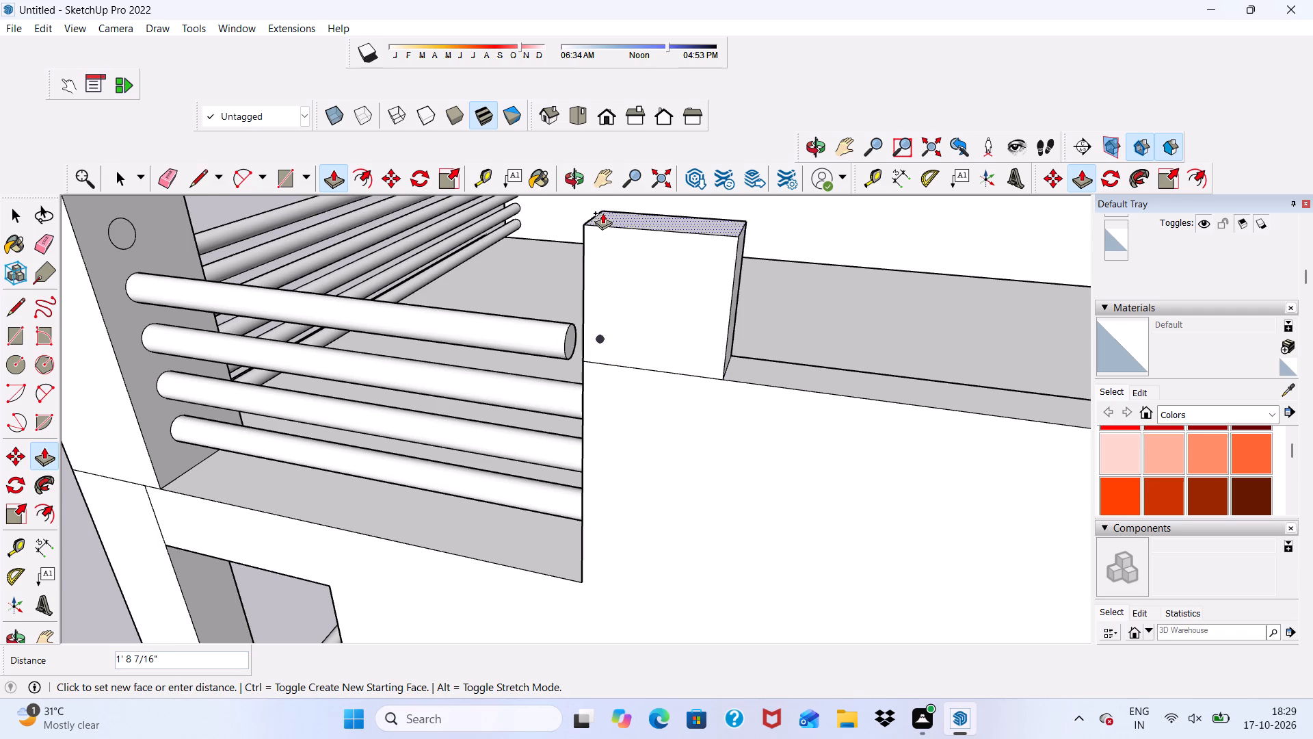
{"action": "scroll", "coordinate": [602, 213], "scroll_direction": "down", "scroll_amount": 3}
{"action": "scroll", "coordinate": [657, 160], "scroll_direction": "down", "scroll_amount": 17}
{"action": "scroll", "coordinate": [574, 213], "scroll_direction": "down", "scroll_amount": 3}
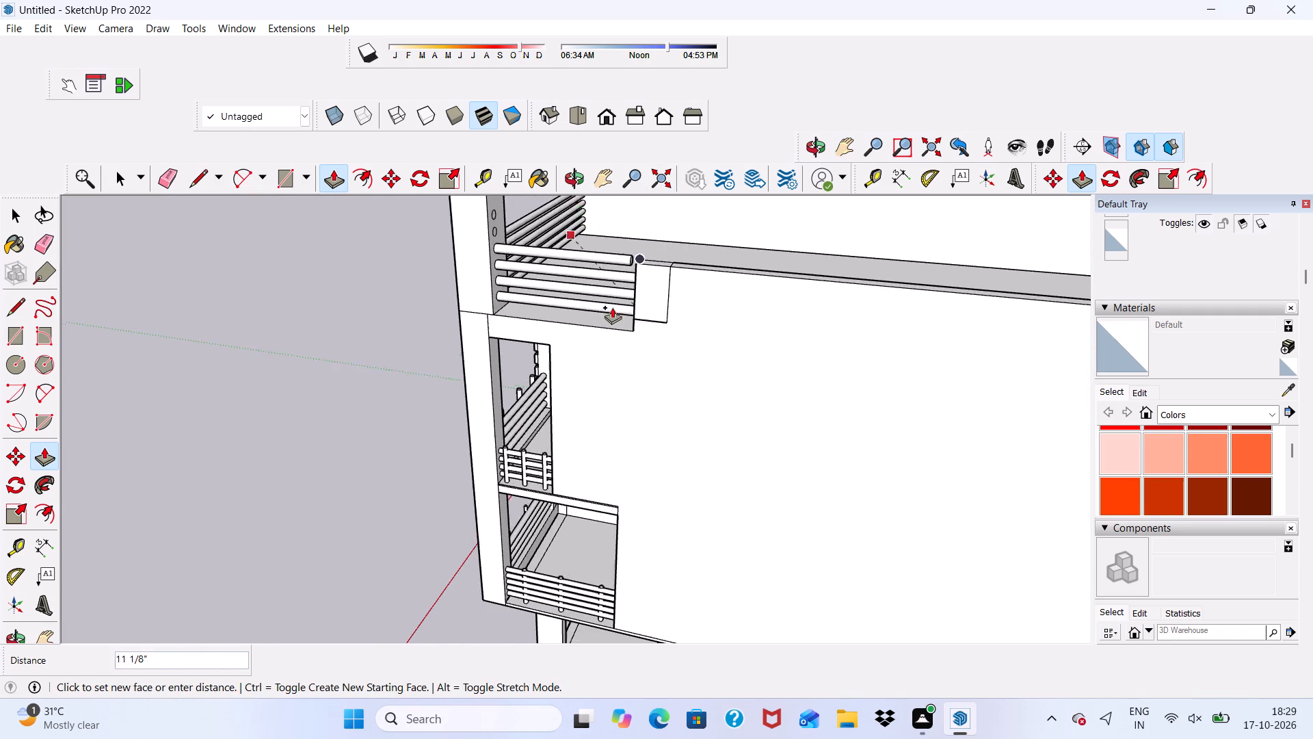
{"action": "scroll", "coordinate": [612, 307], "scroll_direction": "down", "scroll_amount": 9}
{"action": "scroll", "coordinate": [637, 231], "scroll_direction": "down", "scroll_amount": 12}
{"action": "scroll", "coordinate": [615, 214], "scroll_direction": "up", "scroll_amount": 10}
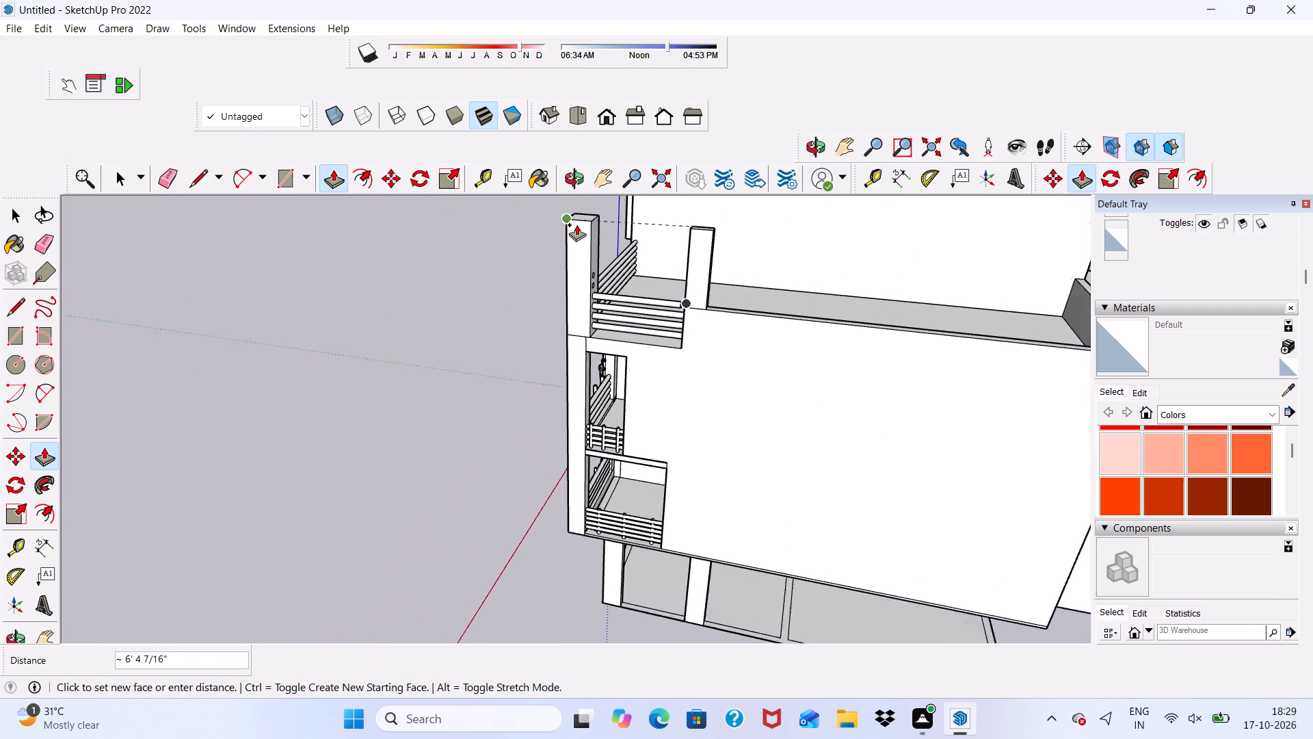
{"action": "scroll", "coordinate": [576, 224], "scroll_direction": "up", "scroll_amount": 2}
{"action": "left_click", "coordinate": [591, 220]}
{"action": "scroll", "coordinate": [665, 244], "scroll_direction": "up", "scroll_amount": 5}
{"action": "scroll", "coordinate": [659, 352], "scroll_direction": "down", "scroll_amount": 1}
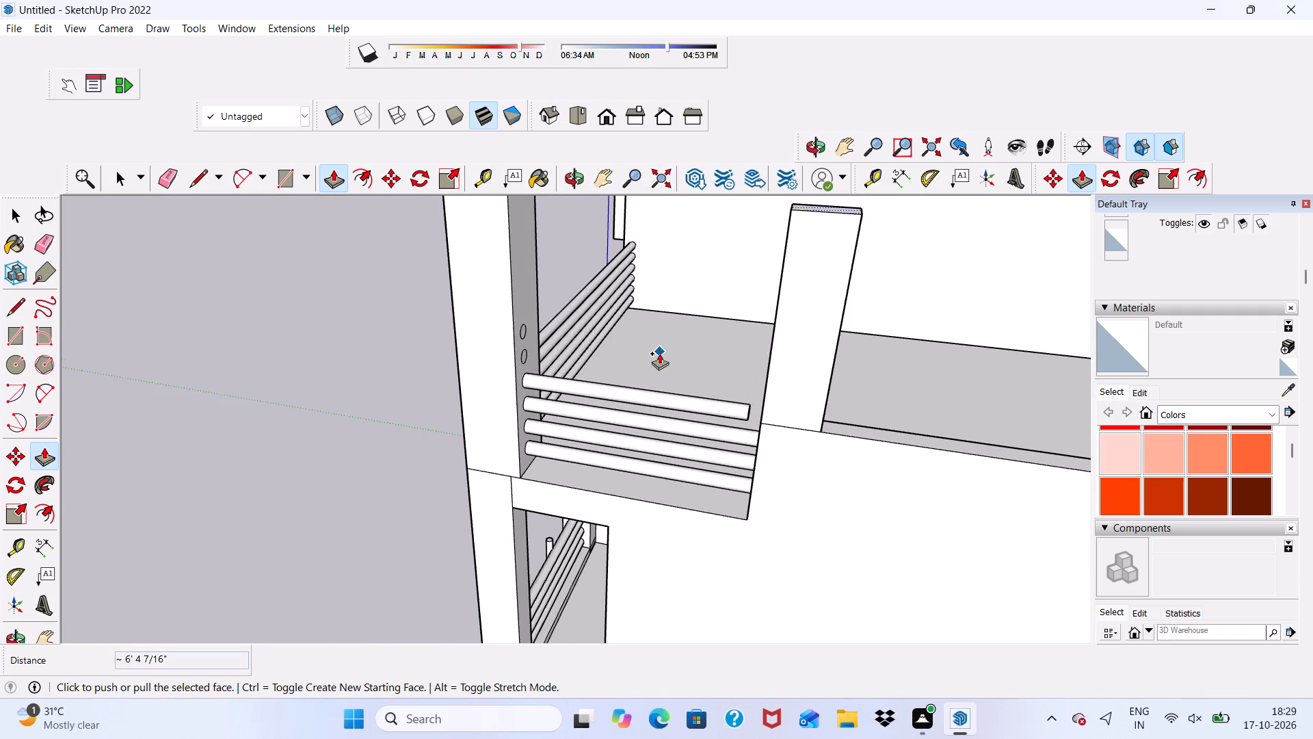
{"action": "middle_click_drag", "start_coordinate": [659, 353], "coordinate": [682, 361]}
{"action": "key", "text": "space"}
Lengthen the fourth round rail by about 3 15/16" at its free end toward the new parapet pillar.
{"action": "scroll", "coordinate": [719, 407], "scroll_direction": "up", "scroll_amount": 10}
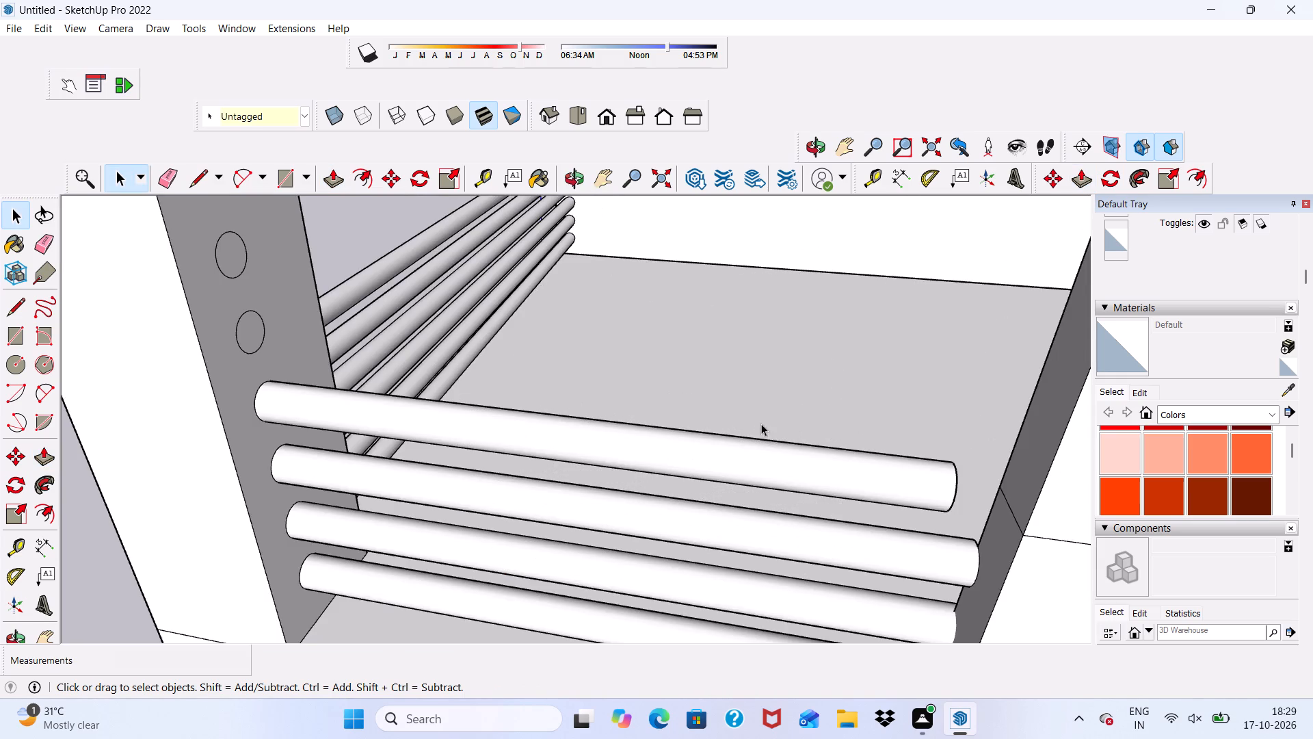
{"action": "scroll", "coordinate": [775, 424], "scroll_direction": "down", "scroll_amount": 6}
{"action": "middle_click_drag", "start_coordinate": [768, 460], "coordinate": [633, 439]}
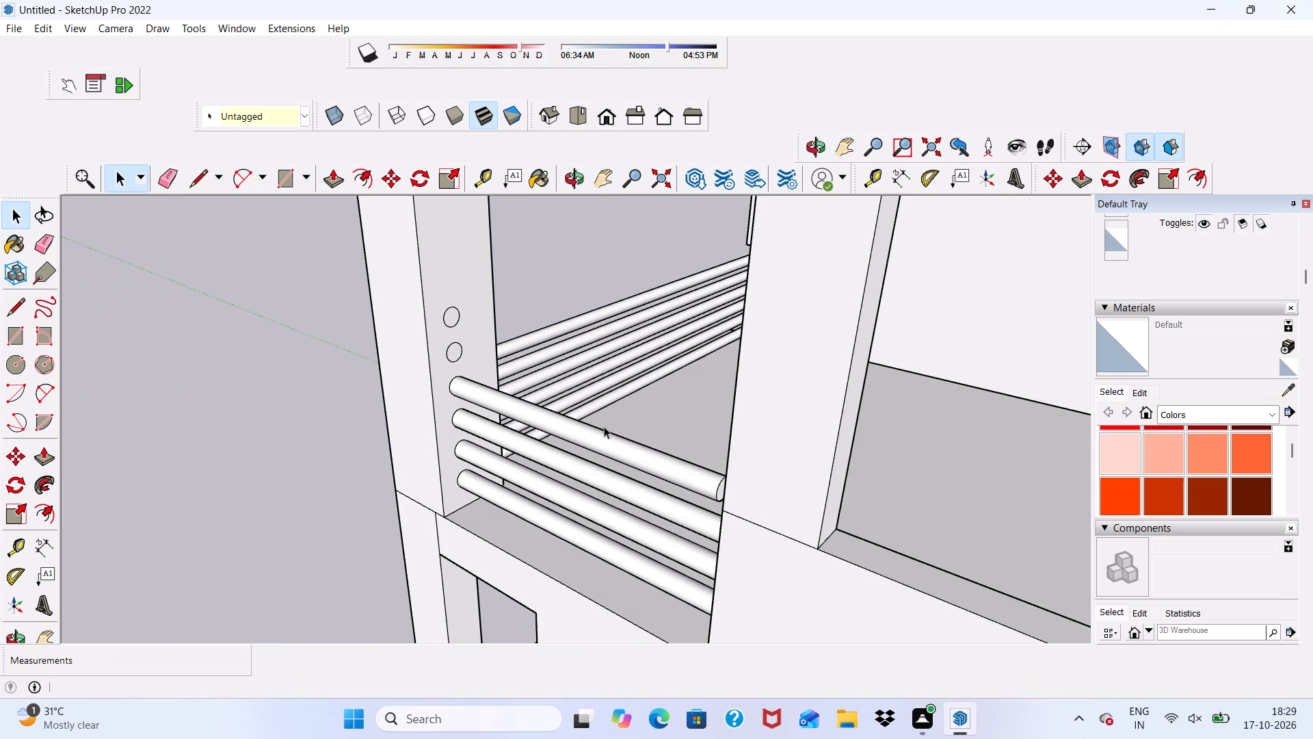
{"action": "left_click", "coordinate": [332, 183]}
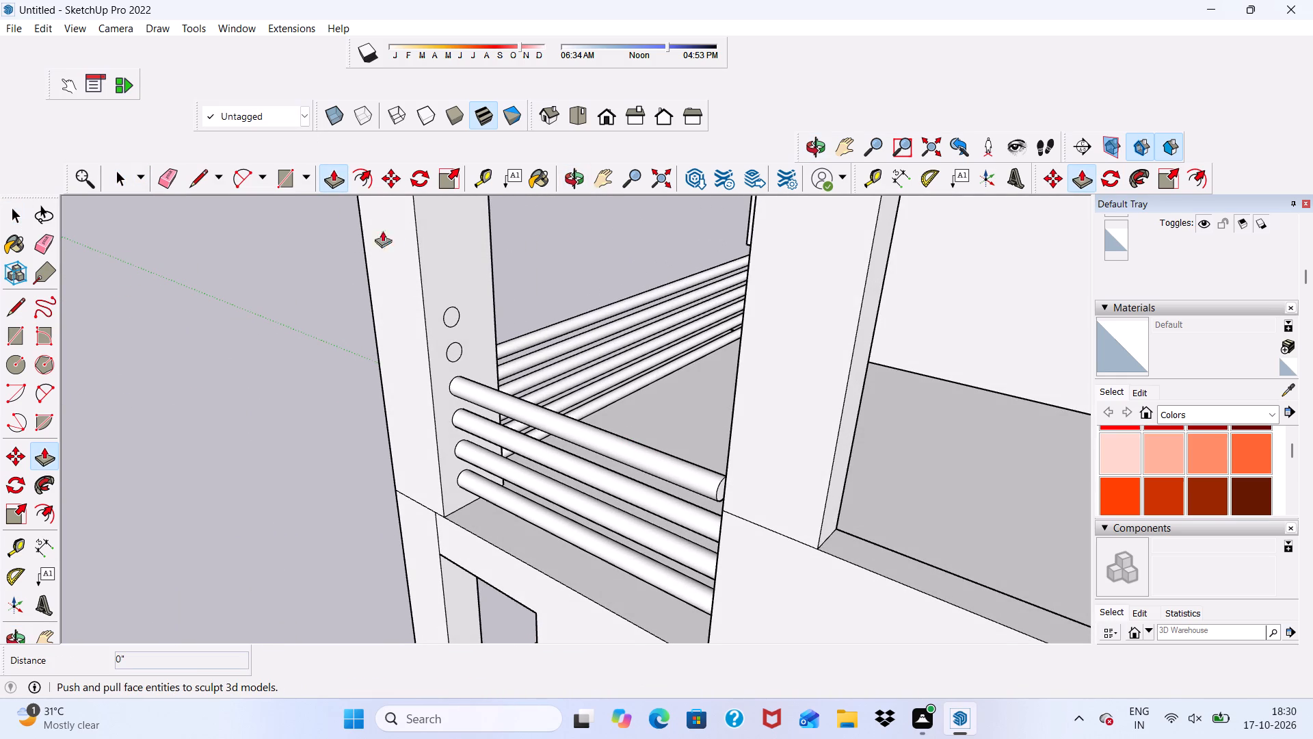
{"action": "scroll", "coordinate": [567, 322], "scroll_direction": "down", "scroll_amount": 6}
{"action": "scroll", "coordinate": [606, 447], "scroll_direction": "up", "scroll_amount": 10}
{"action": "scroll", "coordinate": [622, 378], "scroll_direction": "down", "scroll_amount": 3}
{"action": "scroll", "coordinate": [664, 374], "scroll_direction": "up", "scroll_amount": 5}
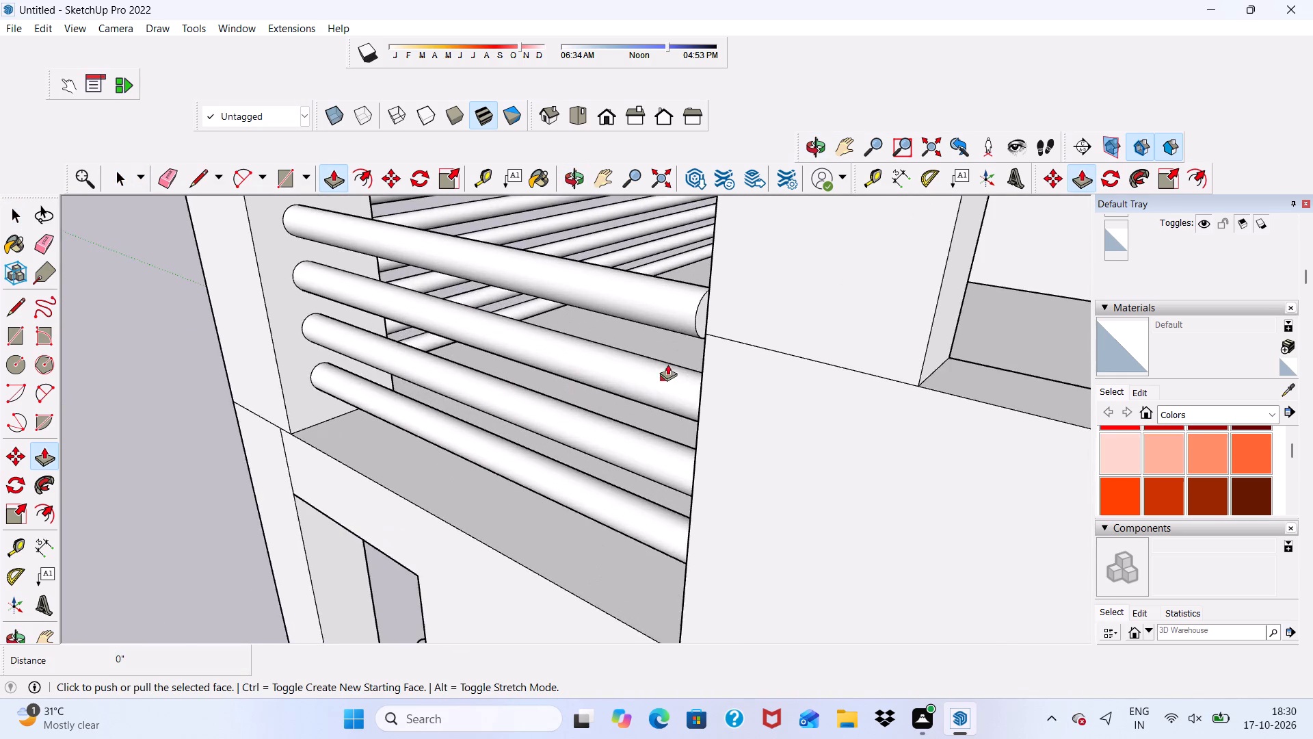
{"action": "scroll", "coordinate": [694, 325], "scroll_direction": "up", "scroll_amount": 6}
{"action": "key", "text": "space"}
{"action": "left_click", "coordinate": [704, 316]}
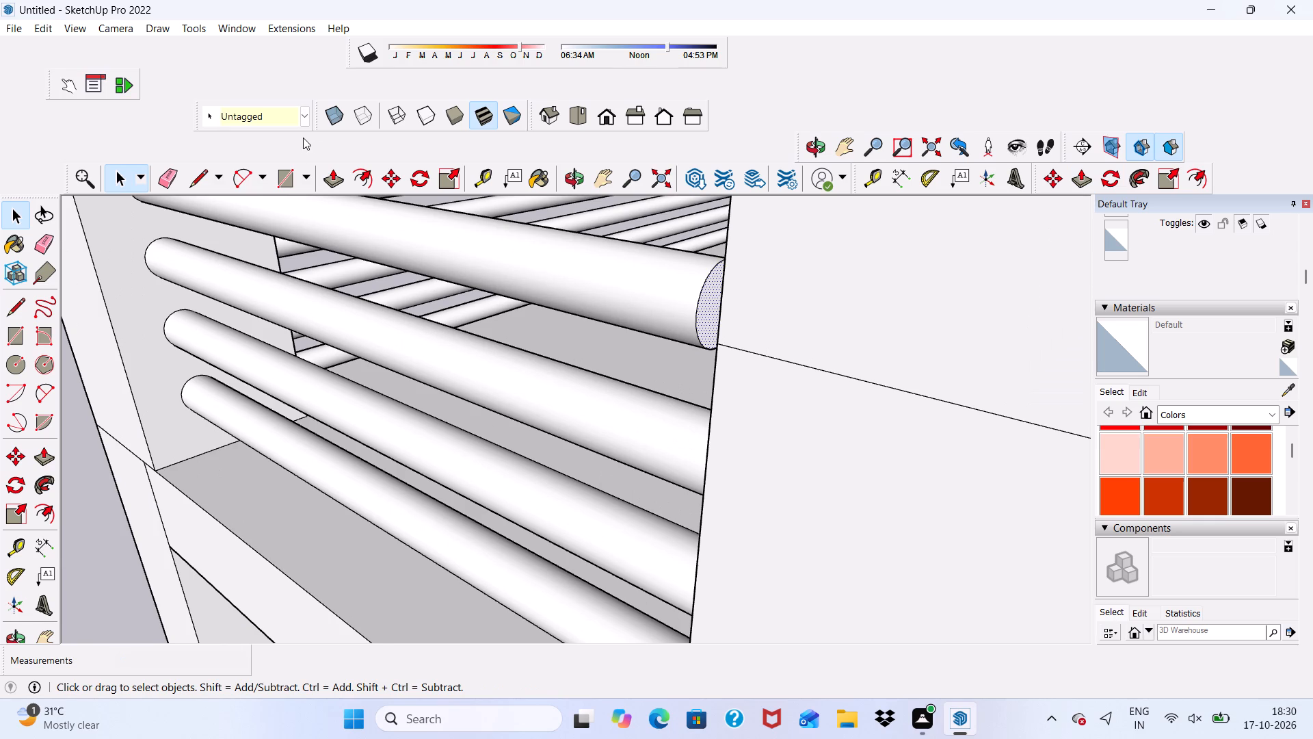
{"action": "left_click", "coordinate": [332, 181]}
{"action": "left_click", "coordinate": [711, 297]}
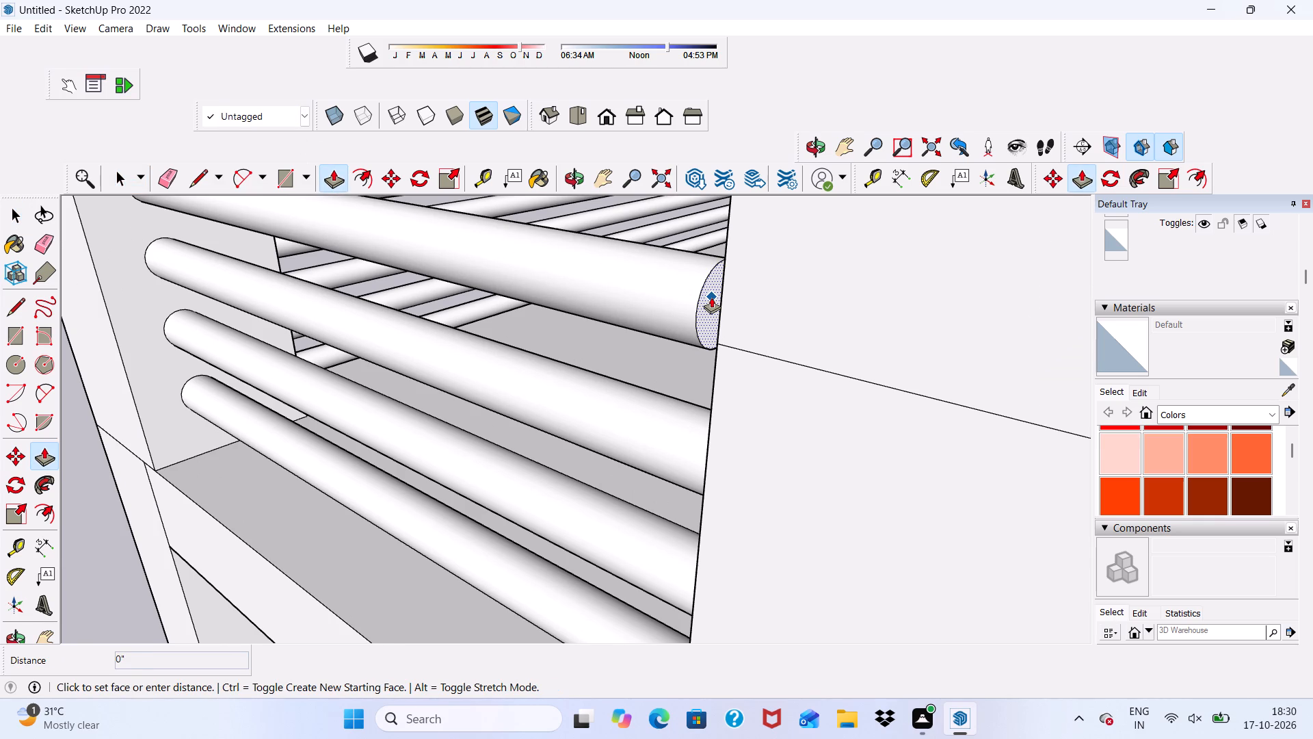
{"action": "left_click", "coordinate": [768, 314]}
Examine the fourth rail's free end and how it meets the new parapet pillar.
{"action": "scroll", "coordinate": [691, 289], "scroll_direction": "down", "scroll_amount": 8}
{"action": "middle_click_drag", "start_coordinate": [680, 302], "coordinate": [740, 313]}
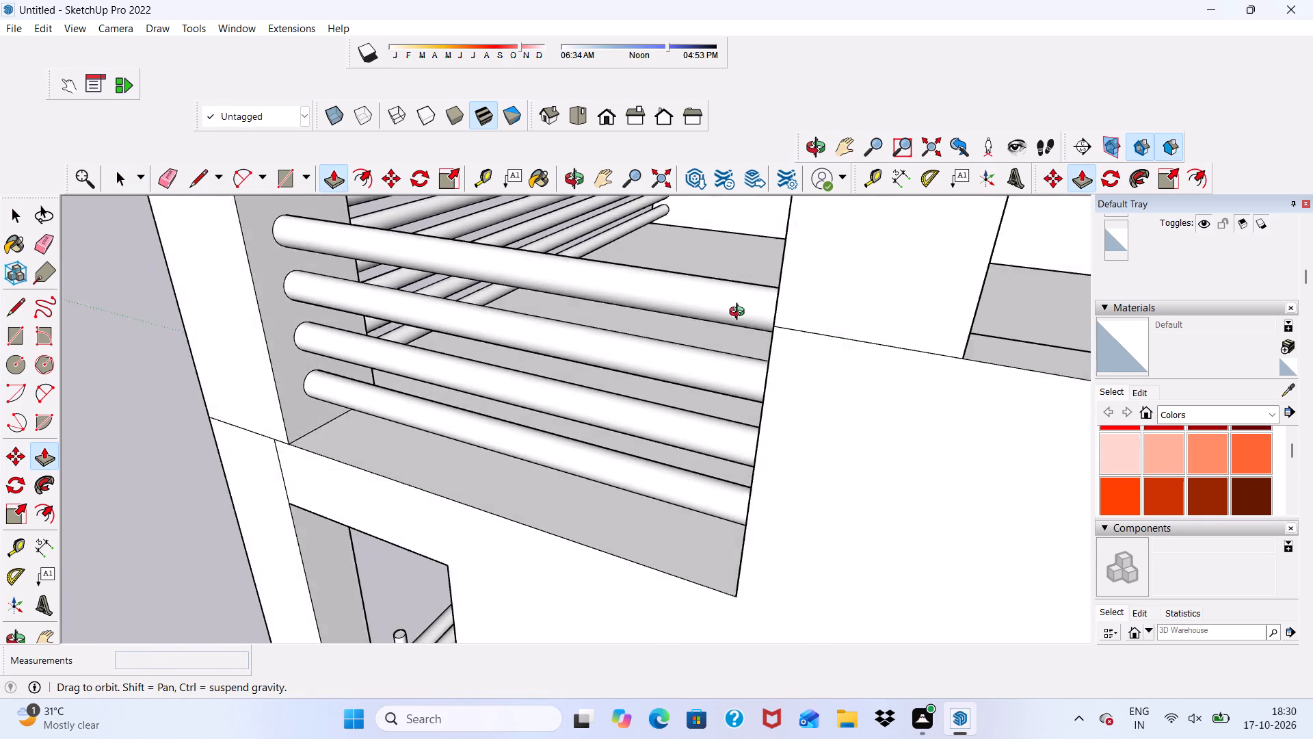
{"action": "middle_click_drag", "start_coordinate": [740, 313], "coordinate": [779, 339]}
{"action": "scroll", "coordinate": [779, 339], "scroll_direction": "up", "scroll_amount": 15}
{"action": "middle_click_drag", "start_coordinate": [826, 331], "coordinate": [868, 244]}
{"action": "scroll", "coordinate": [865, 244], "scroll_direction": "up", "scroll_amount": 1}
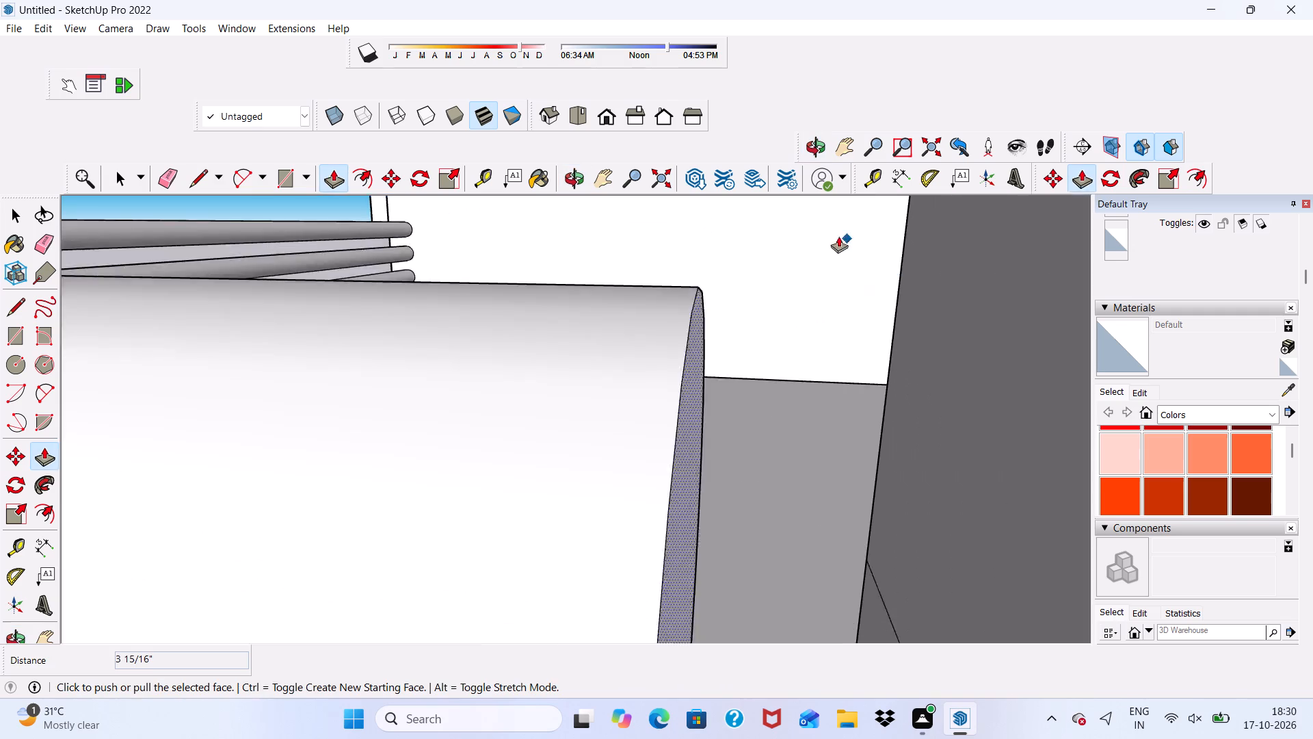
{"action": "scroll", "coordinate": [801, 229], "scroll_direction": "down", "scroll_amount": 11}
{"action": "middle_click_drag", "start_coordinate": [799, 231], "coordinate": [797, 280]}
{"action": "scroll", "coordinate": [809, 290], "scroll_direction": "up", "scroll_amount": 11}
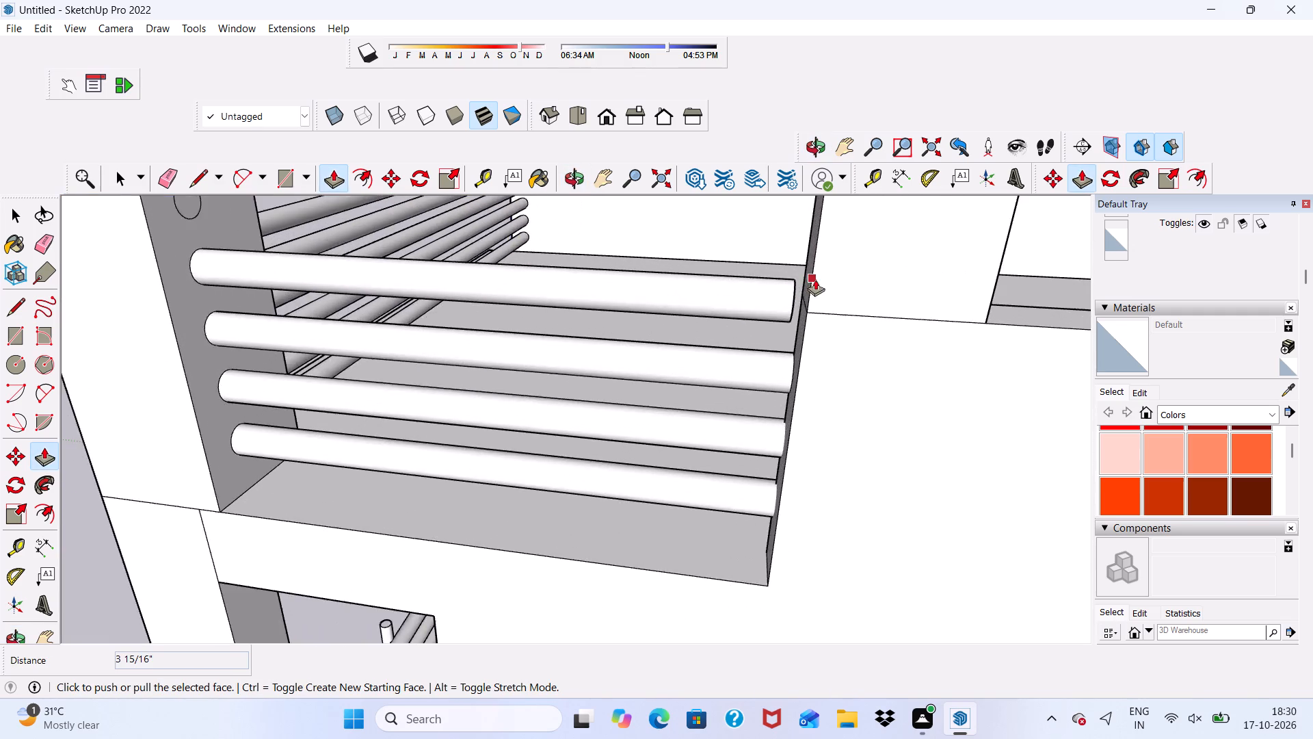
{"action": "scroll", "coordinate": [815, 279], "scroll_direction": "up", "scroll_amount": 11}
{"action": "scroll", "coordinate": [796, 296], "scroll_direction": "down", "scroll_amount": 5}
{"action": "scroll", "coordinate": [735, 326], "scroll_direction": "down", "scroll_amount": 5}
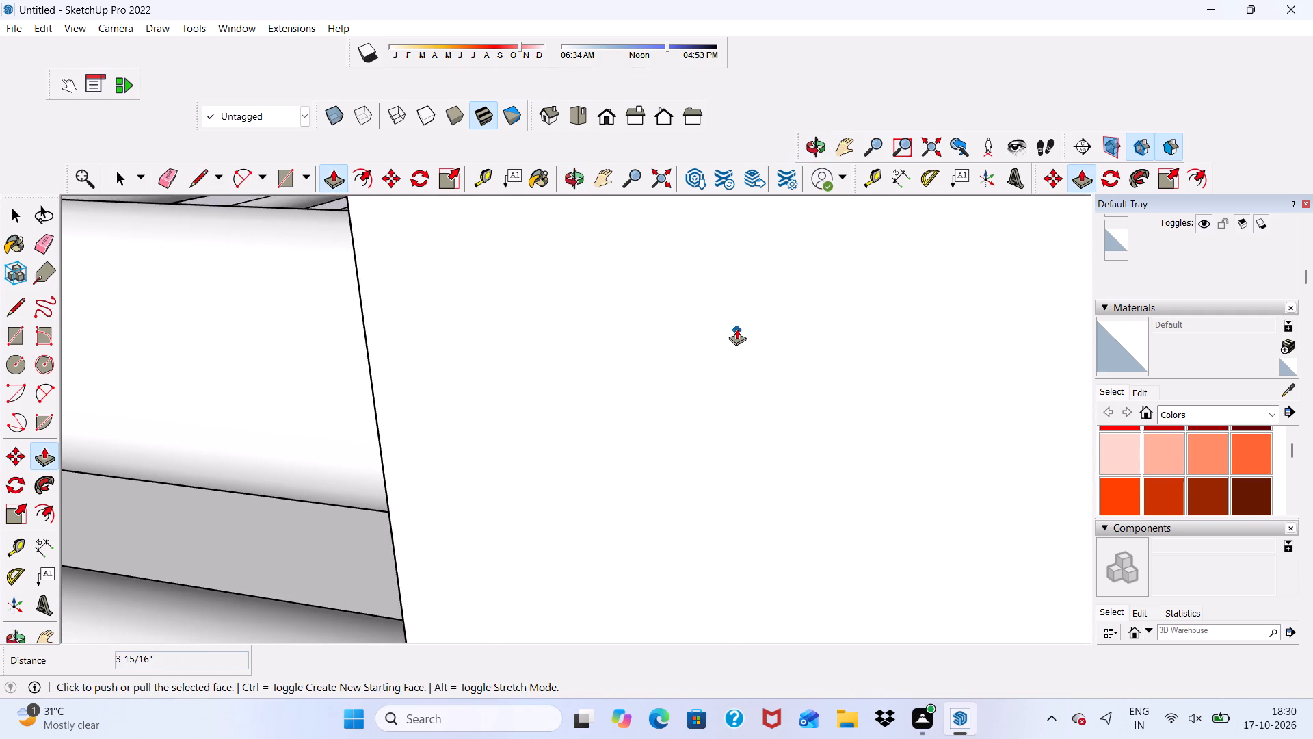
Undo the fourth round rail's last extension and lengthen its free end about 5 1/2" toward the new parapet pillar.
{"action": "scroll", "coordinate": [737, 328], "scroll_direction": "down", "scroll_amount": 4}
{"action": "scroll", "coordinate": [460, 325], "scroll_direction": "up", "scroll_amount": 1}
{"action": "scroll", "coordinate": [442, 276], "scroll_direction": "down", "scroll_amount": 6}
{"action": "scroll", "coordinate": [503, 315], "scroll_direction": "up", "scroll_amount": 5}
{"action": "scroll", "coordinate": [471, 312], "scroll_direction": "down", "scroll_amount": 5}
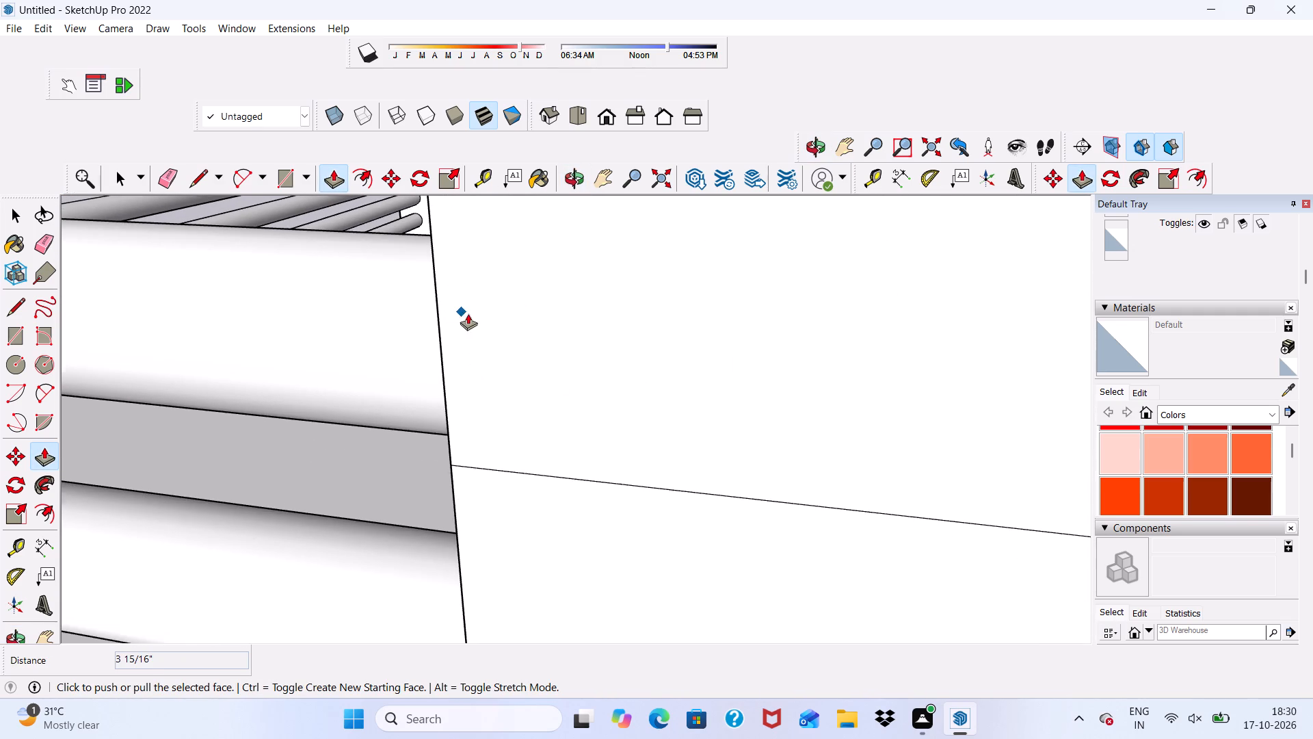
{"action": "key", "text": "ctrl+z"}
{"action": "scroll", "coordinate": [477, 311], "scroll_direction": "down", "scroll_amount": 6}
{"action": "scroll", "coordinate": [419, 328], "scroll_direction": "up", "scroll_amount": 2}
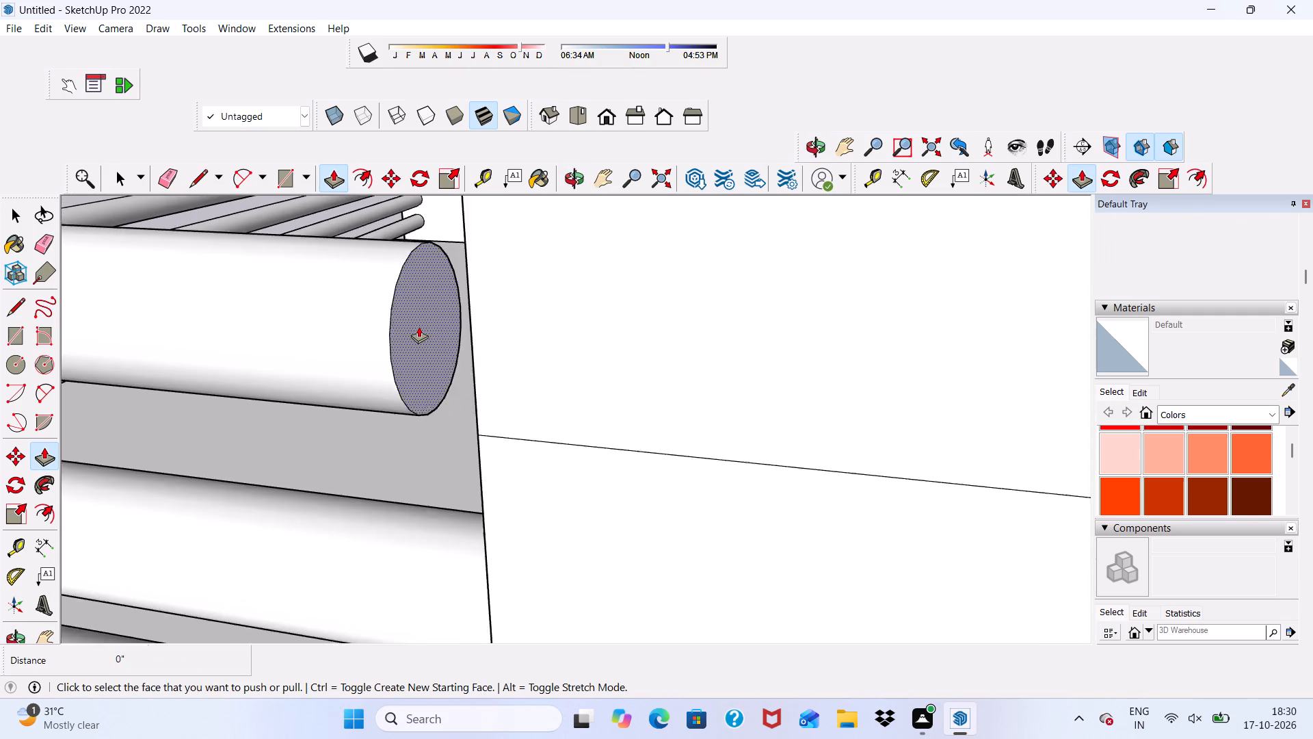
{"action": "scroll", "coordinate": [419, 326], "scroll_direction": "up", "scroll_amount": 4}
{"action": "left_click", "coordinate": [419, 326]}
{"action": "left_click", "coordinate": [667, 365]}
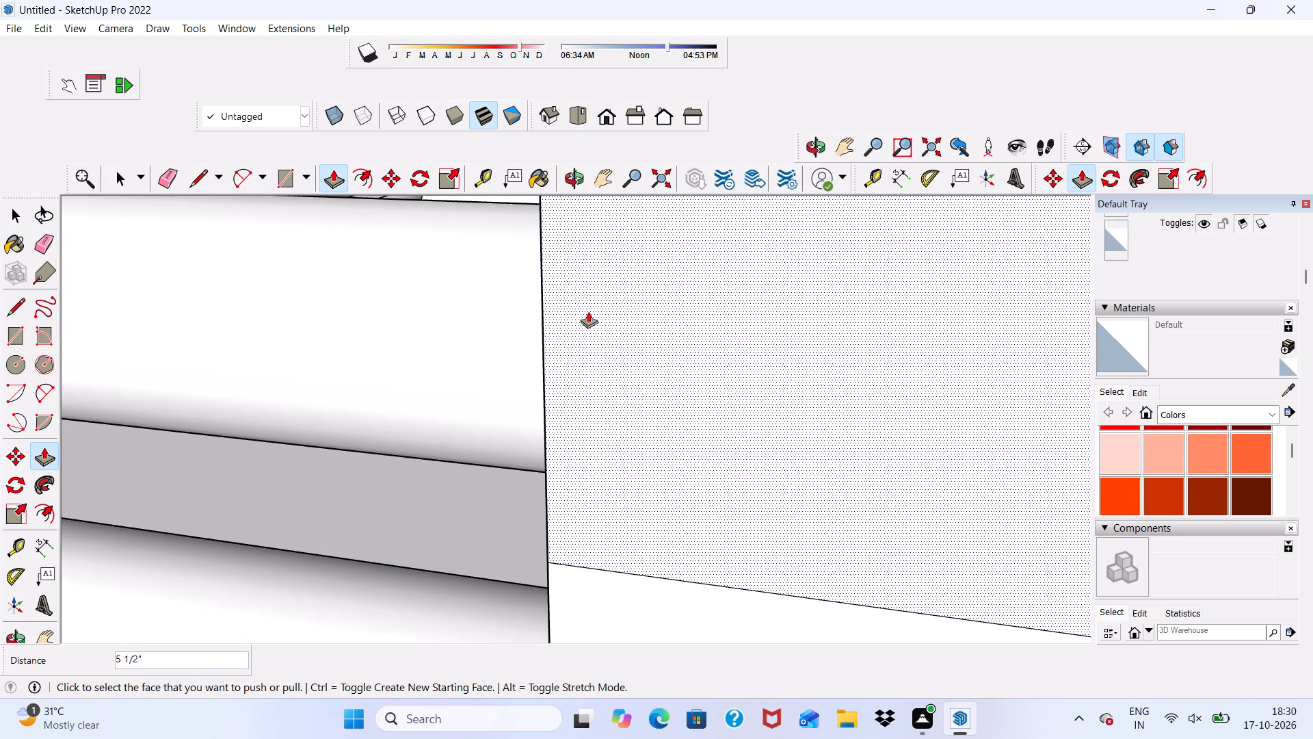
Erase the edge separating the new pillar's inner face from the parapet wall below it.
{"action": "scroll", "coordinate": [569, 320], "scroll_direction": "down", "scroll_amount": 20}
{"action": "scroll", "coordinate": [569, 320], "scroll_direction": "down", "scroll_amount": 3}
{"action": "middle_click_drag", "start_coordinate": [1039, 365], "coordinate": [1007, 428]}
{"action": "scroll", "coordinate": [901, 387], "scroll_direction": "down", "scroll_amount": 10}
{"action": "middle_click_drag", "start_coordinate": [875, 428], "coordinate": [338, 391]}
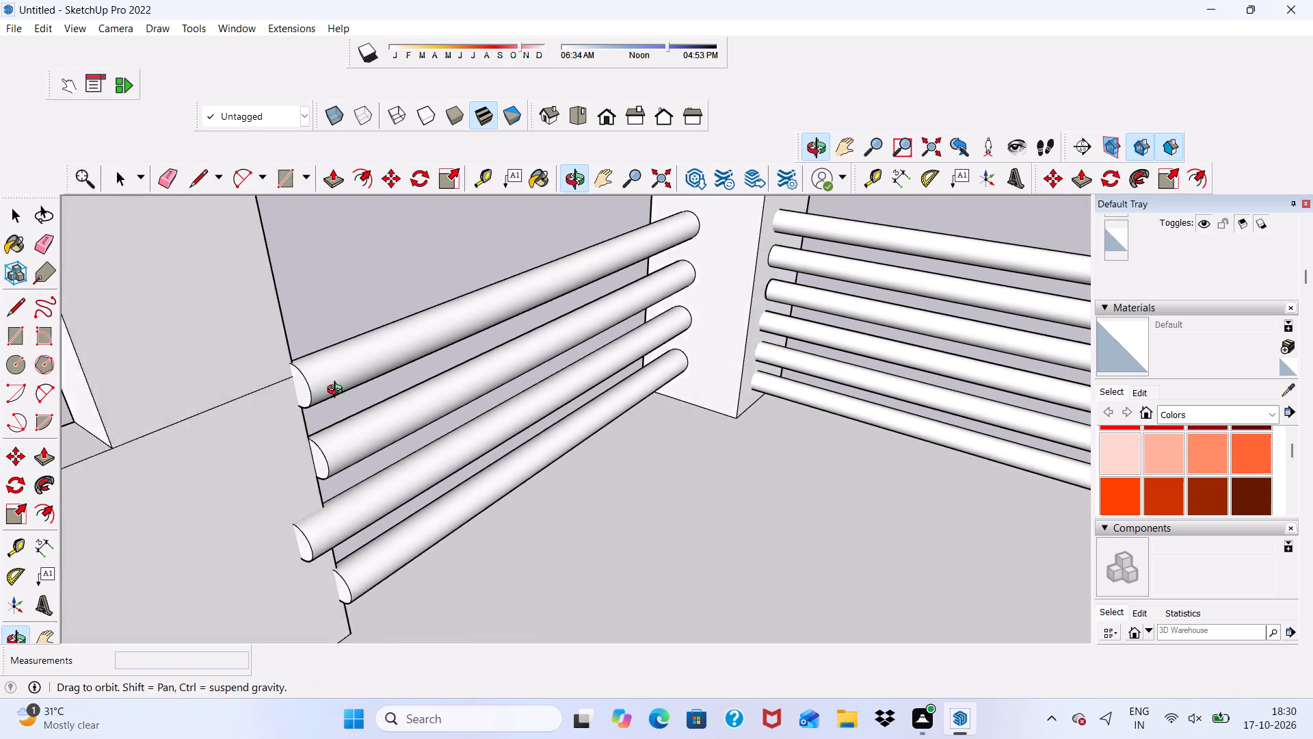
{"action": "middle_click_drag", "start_coordinate": [338, 391], "coordinate": [265, 399]}
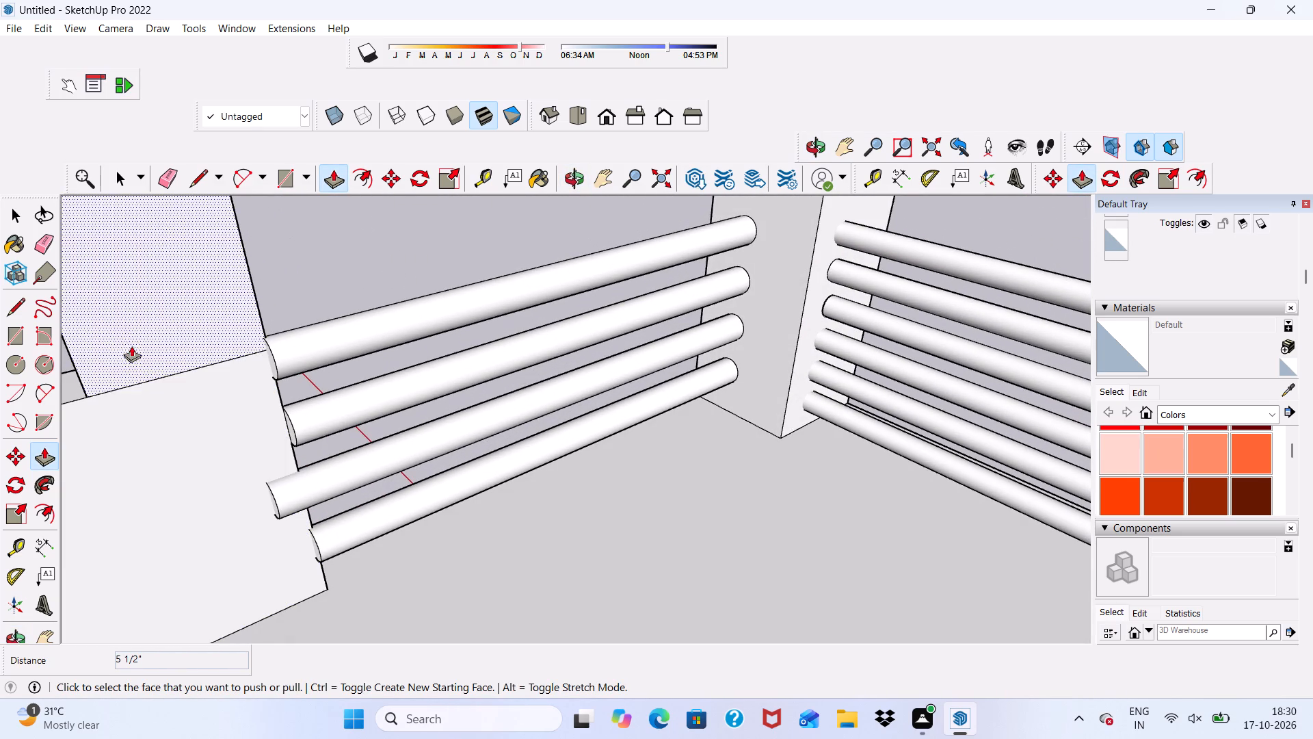
{"action": "left_click", "coordinate": [155, 174]}
{"action": "left_click_drag", "start_coordinate": [155, 354], "coordinate": [155, 433]}
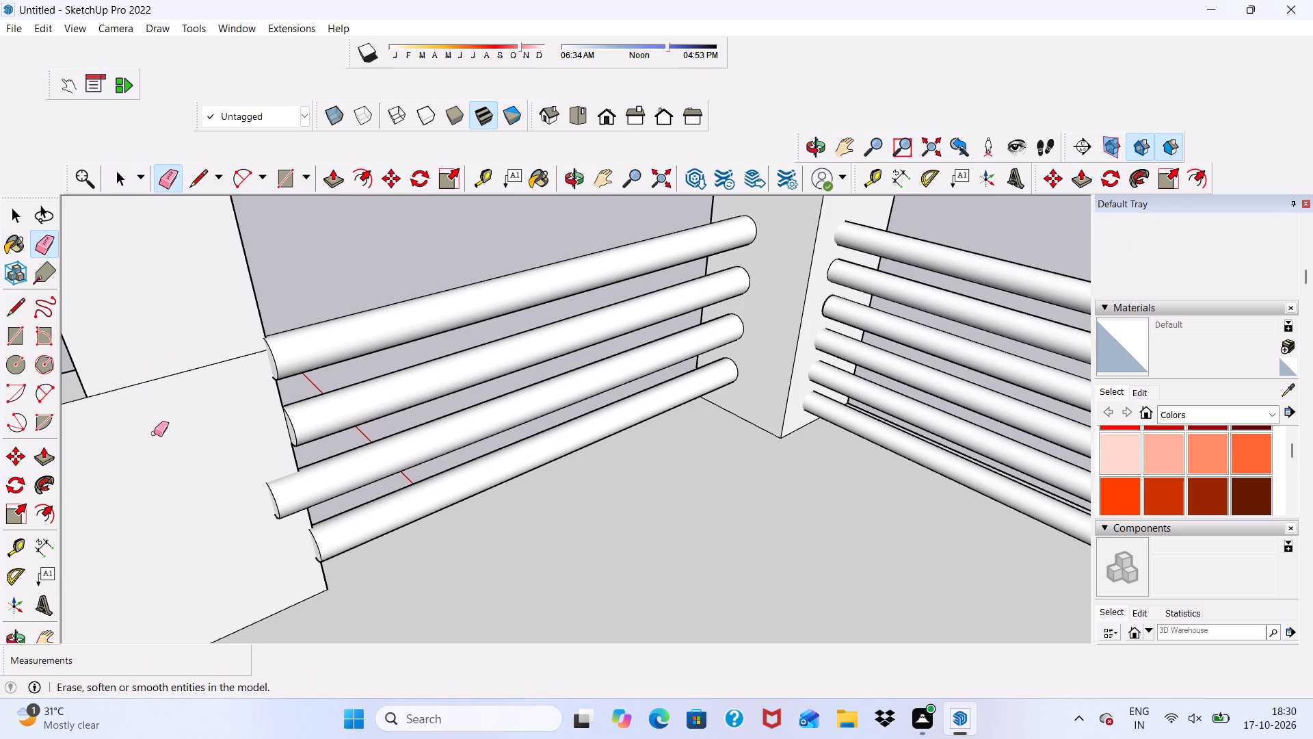
{"action": "double_click", "coordinate": [155, 376]}
{"action": "left_click", "coordinate": [155, 380]}
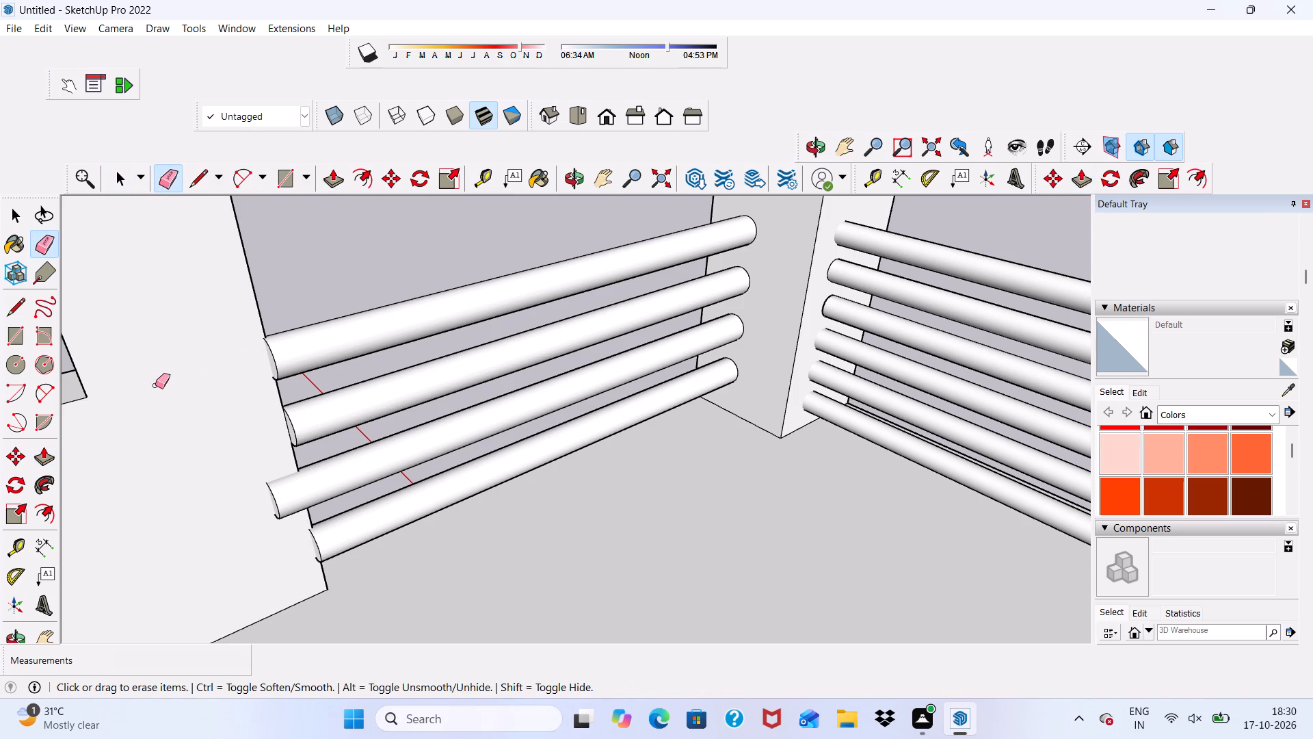
{"action": "key", "text": "space"}
Draw a line about 3' 7 9/16" long from the new pillar's base corner down the parapet's inner face to the floor.
{"action": "left_click", "coordinate": [196, 177]}
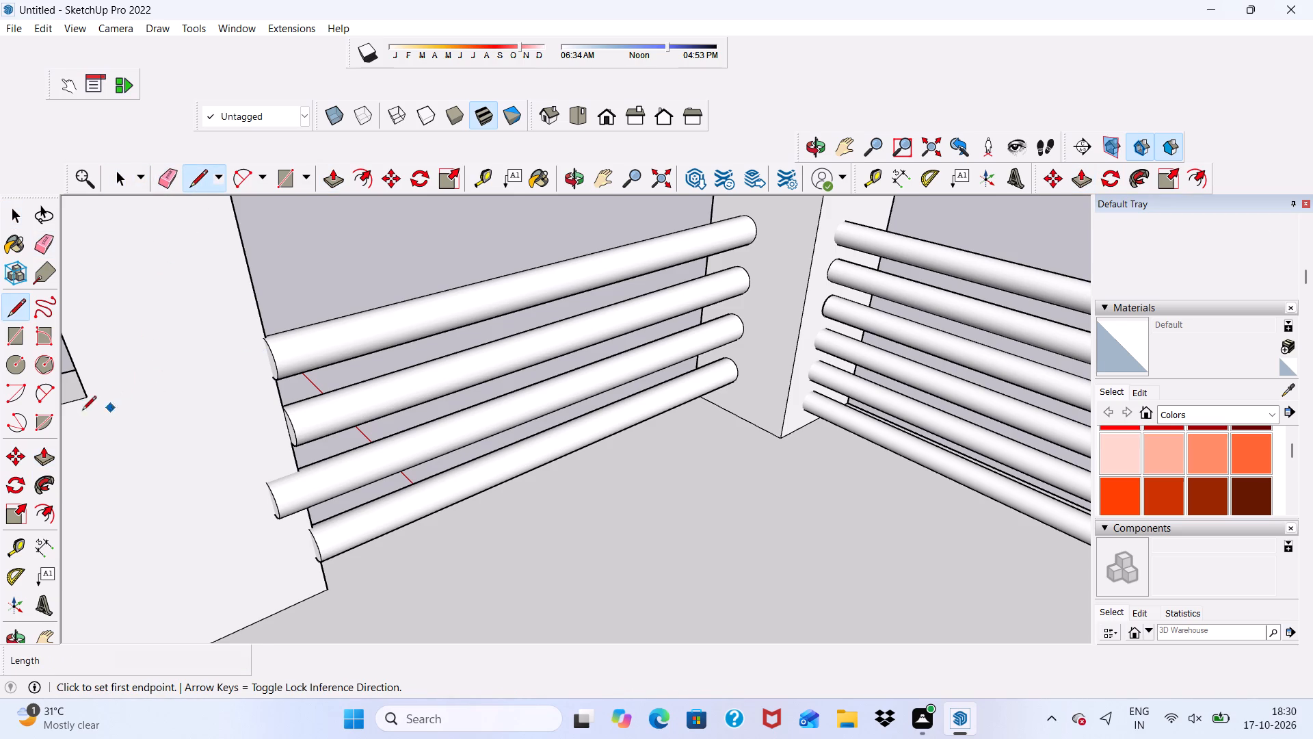
{"action": "left_click", "coordinate": [83, 398]}
{"action": "scroll", "coordinate": [108, 477], "scroll_direction": "up", "scroll_amount": 1}
{"action": "scroll", "coordinate": [110, 475], "scroll_direction": "down", "scroll_amount": 6}
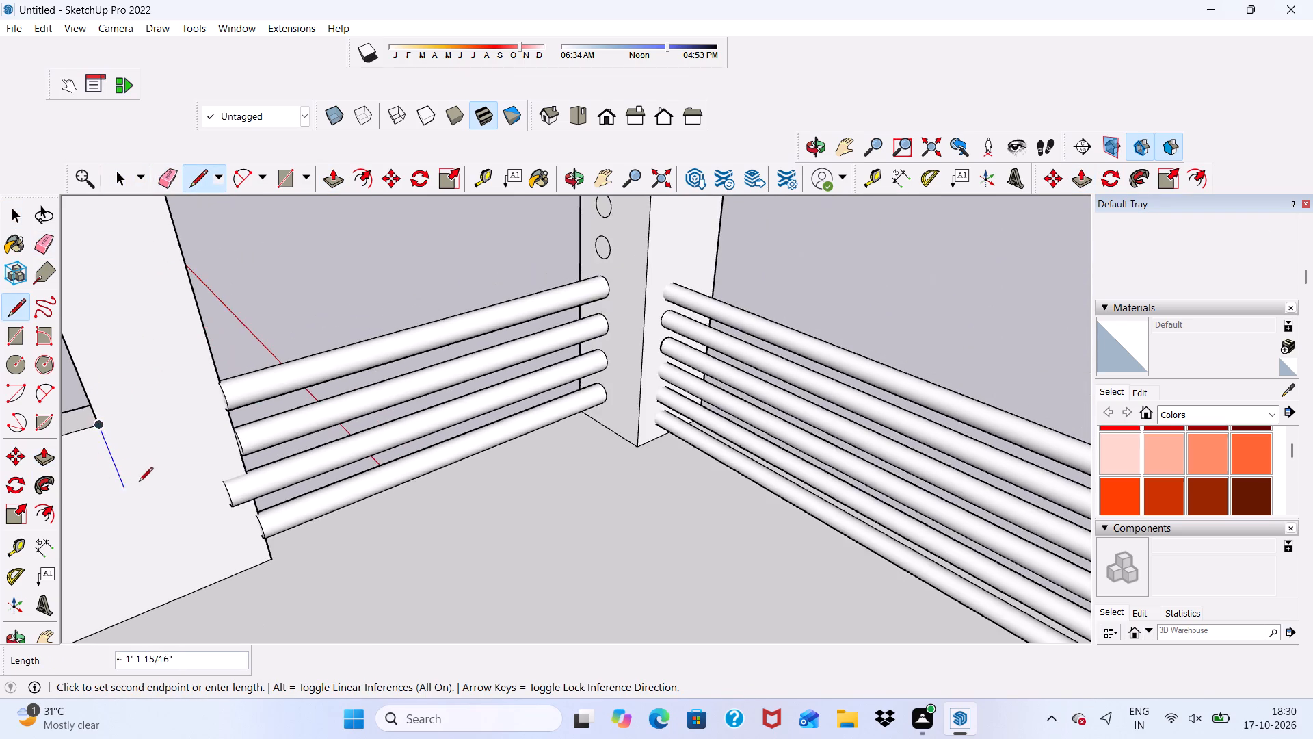
{"action": "scroll", "coordinate": [146, 532], "scroll_direction": "down", "scroll_amount": 1}
{"action": "left_click", "coordinate": [172, 602]}
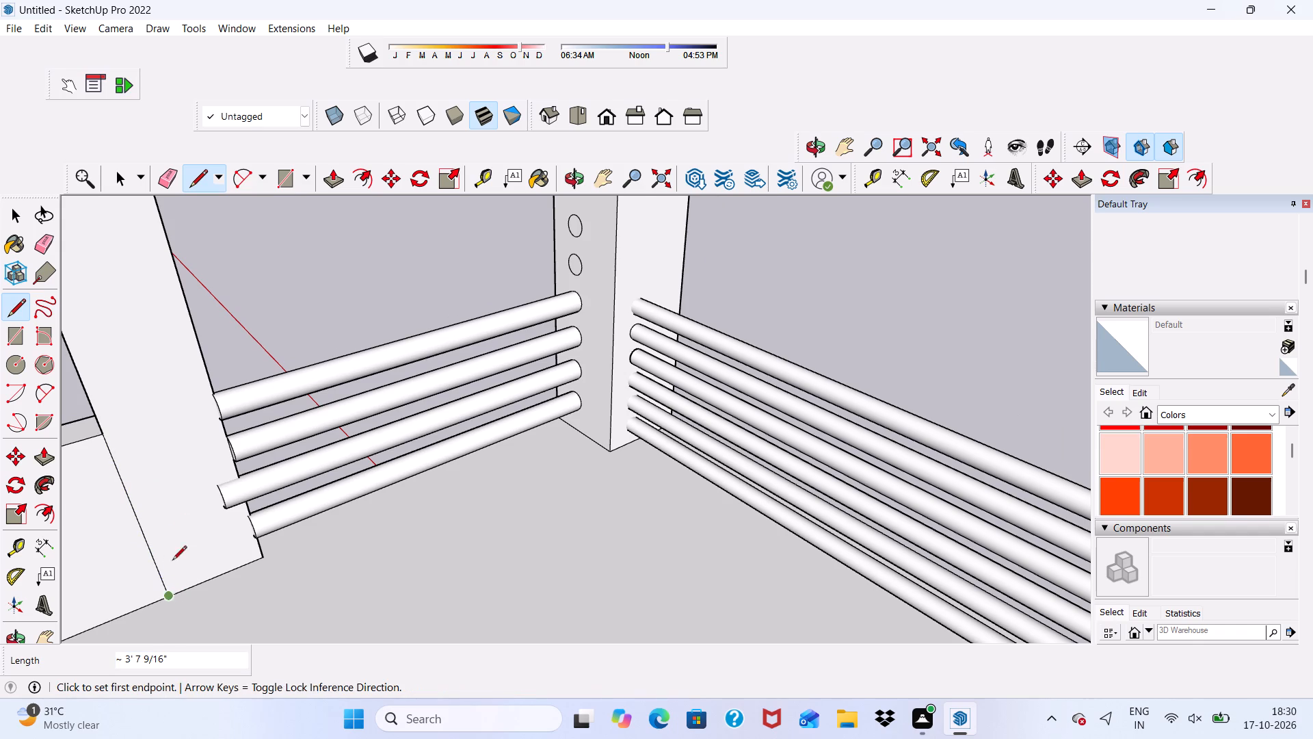
Extrude the pillar's inner face, including the strip down to the floor, about 11 9/16" into the terrace over the rail ends.
{"action": "key", "text": "space"}
{"action": "left_click", "coordinate": [168, 495]}
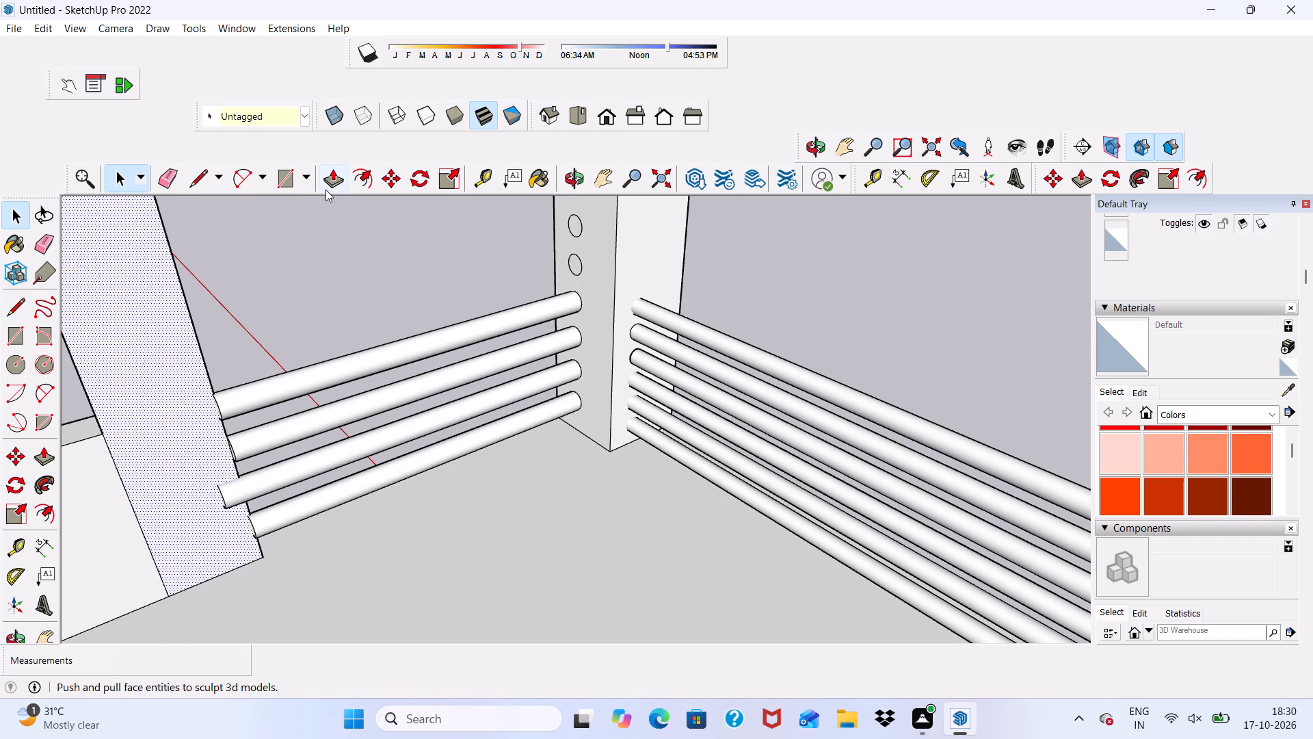
{"action": "left_click", "coordinate": [330, 182]}
{"action": "left_click", "coordinate": [194, 422]}
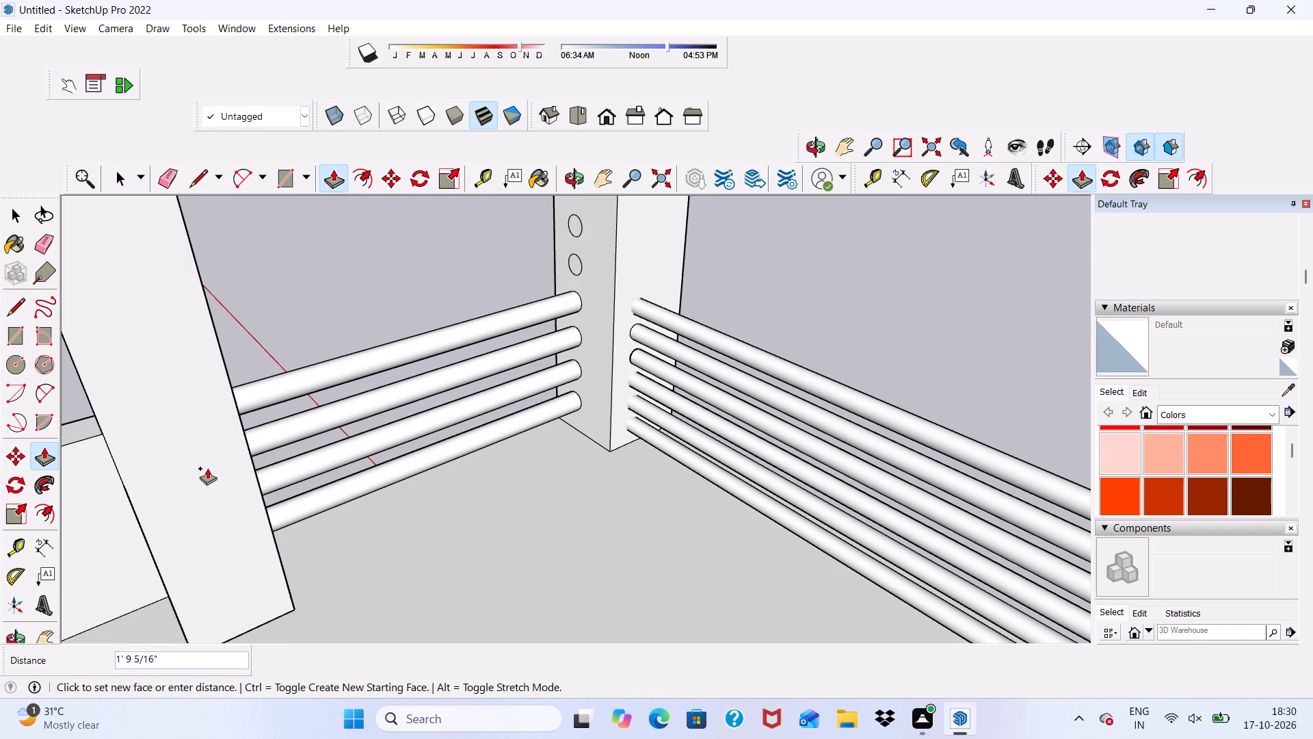
{"action": "left_click", "coordinate": [202, 449]}
Extrude the fifth circle on the corner pillar about 8' 6 1/2" to the parapet pillar as a round rail.
{"action": "scroll", "coordinate": [233, 411], "scroll_direction": "down", "scroll_amount": 5}
{"action": "middle_click_drag", "start_coordinate": [265, 473], "coordinate": [243, 495]}
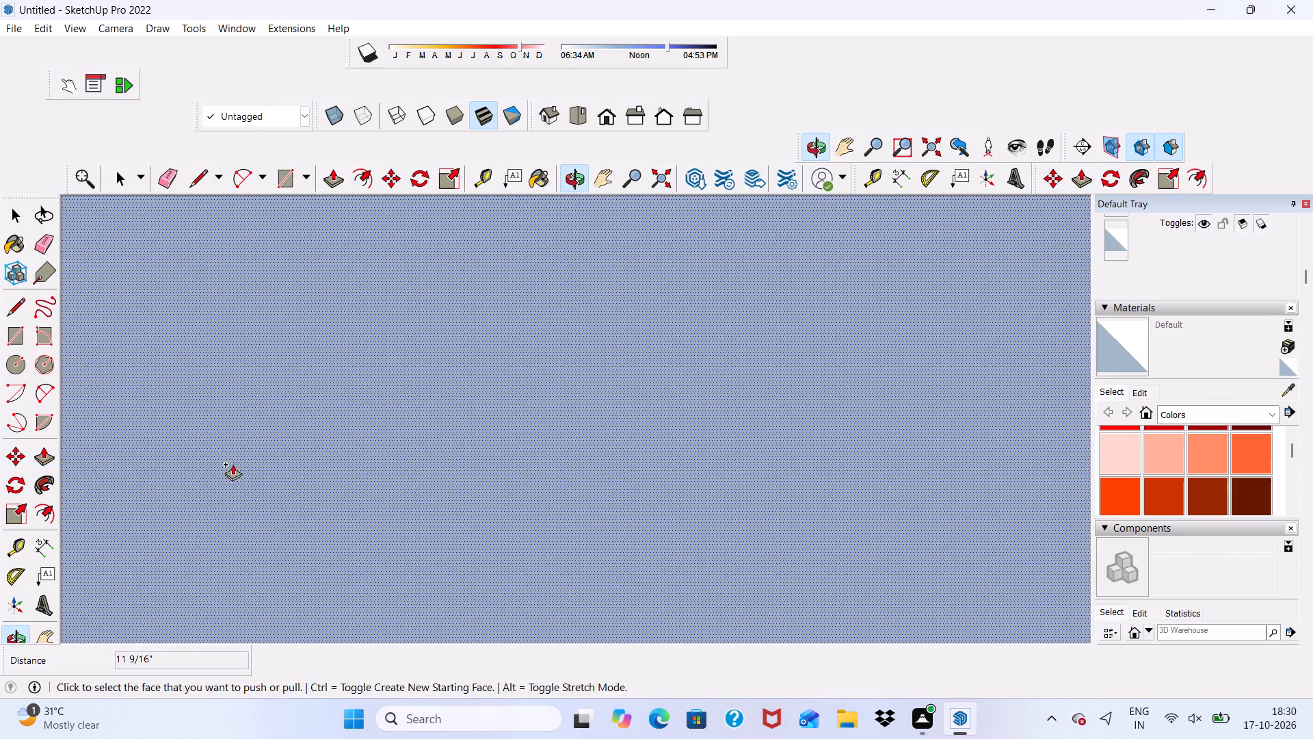
{"action": "left_click", "coordinate": [601, 112]}
{"action": "scroll", "coordinate": [557, 225], "scroll_direction": "down", "scroll_amount": 12}
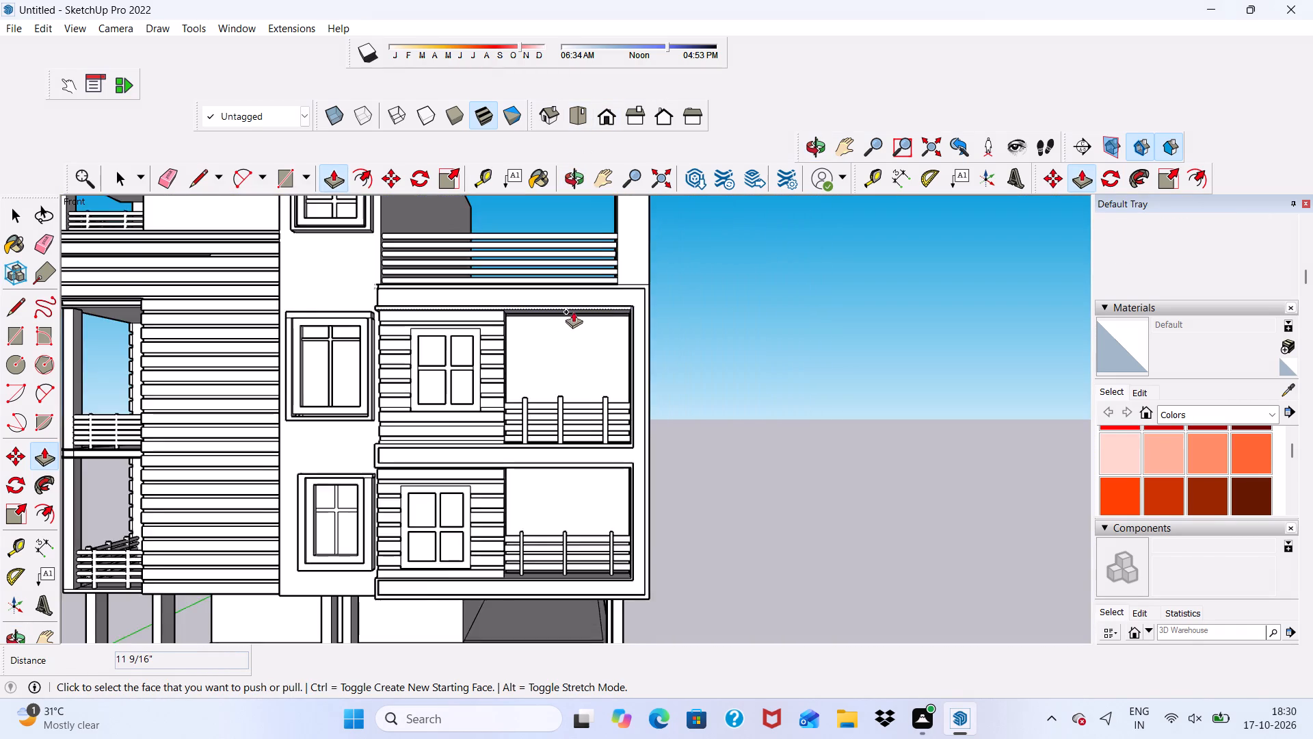
{"action": "scroll", "coordinate": [579, 286], "scroll_direction": "up", "scroll_amount": 4}
{"action": "scroll", "coordinate": [576, 270], "scroll_direction": "down", "scroll_amount": 5}
{"action": "middle_click_drag", "start_coordinate": [576, 269], "coordinate": [736, 376]}
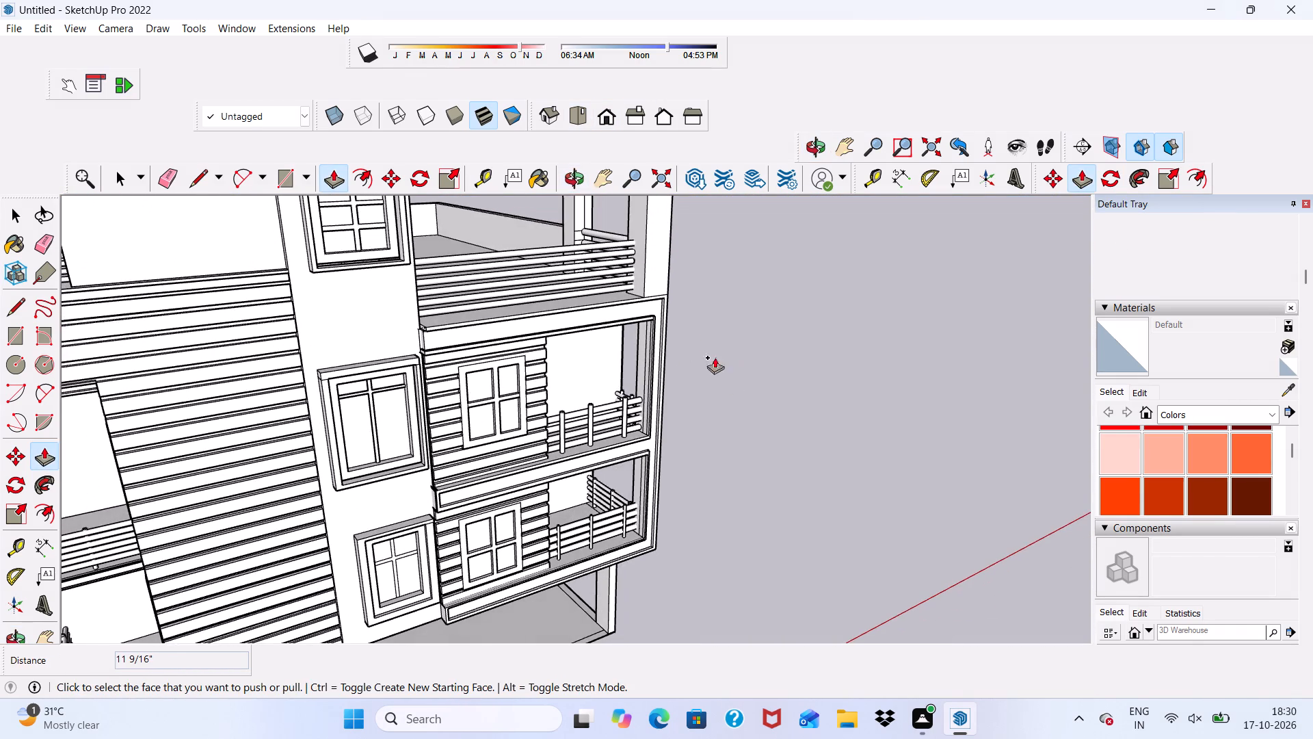
{"action": "scroll", "coordinate": [628, 250], "scroll_direction": "up", "scroll_amount": 9}
{"action": "scroll", "coordinate": [613, 220], "scroll_direction": "down", "scroll_amount": 4}
{"action": "middle_click_drag", "start_coordinate": [611, 296], "coordinate": [85, 338]}
{"action": "scroll", "coordinate": [642, 342], "scroll_direction": "up", "scroll_amount": 5}
{"action": "scroll", "coordinate": [643, 326], "scroll_direction": "down", "scroll_amount": 3}
{"action": "middle_click_drag", "start_coordinate": [643, 326], "coordinate": [395, 341]}
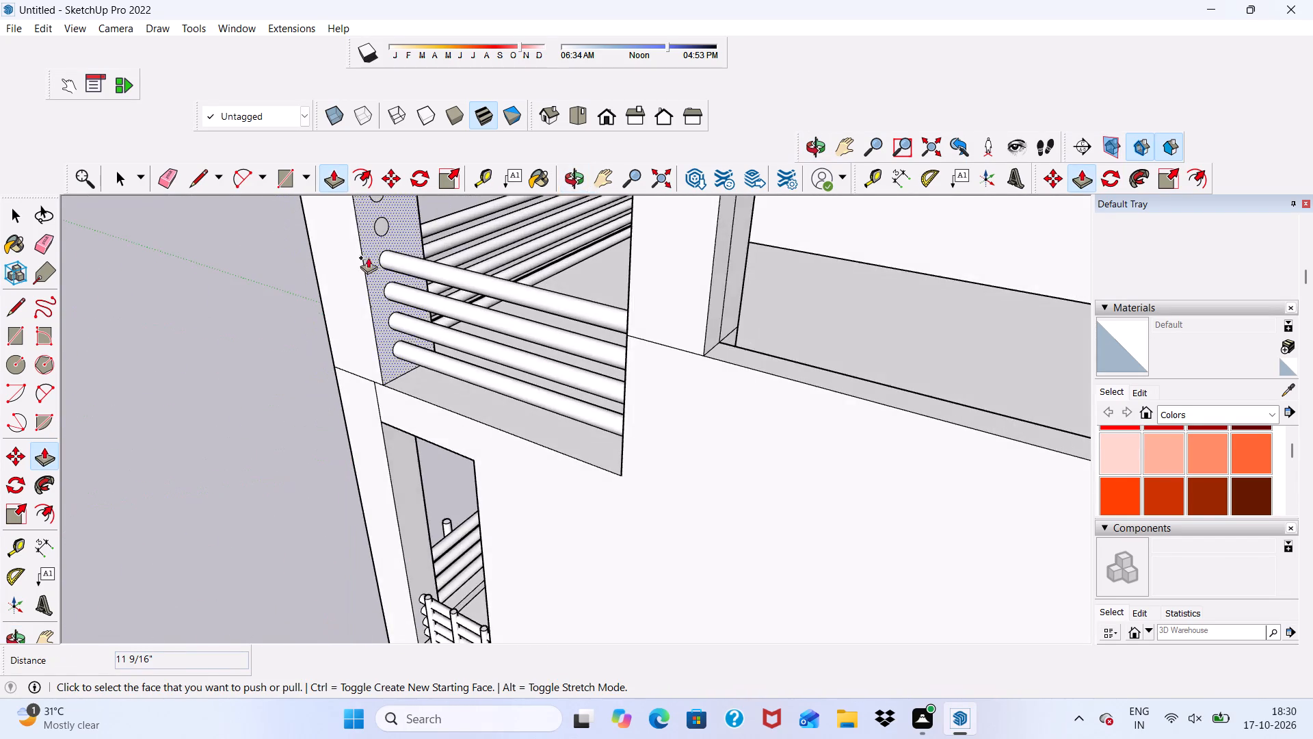
{"action": "scroll", "coordinate": [367, 213], "scroll_direction": "up", "scroll_amount": 7}
{"action": "left_click", "coordinate": [384, 239]}
{"action": "scroll", "coordinate": [439, 254], "scroll_direction": "down", "scroll_amount": 5}
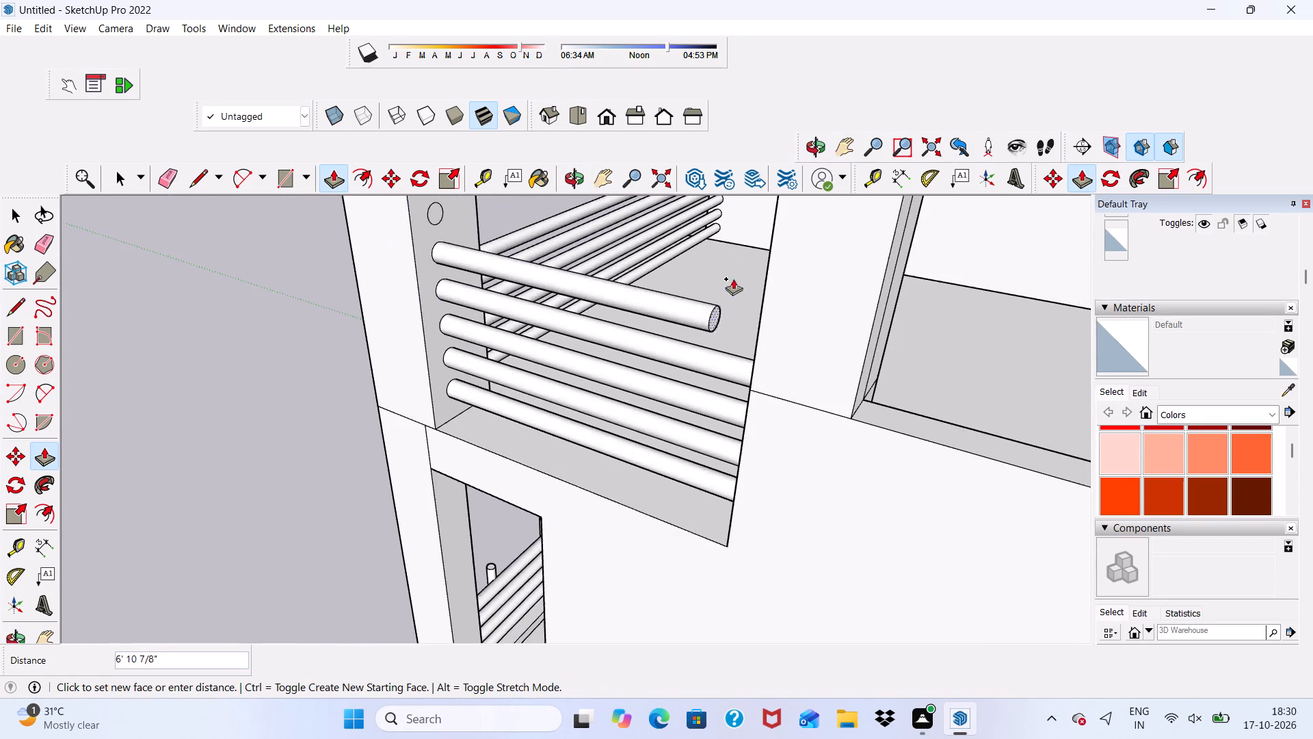
{"action": "scroll", "coordinate": [688, 244], "scroll_direction": "down", "scroll_amount": 5}
{"action": "middle_click_drag", "start_coordinate": [721, 325], "coordinate": [773, 333]}
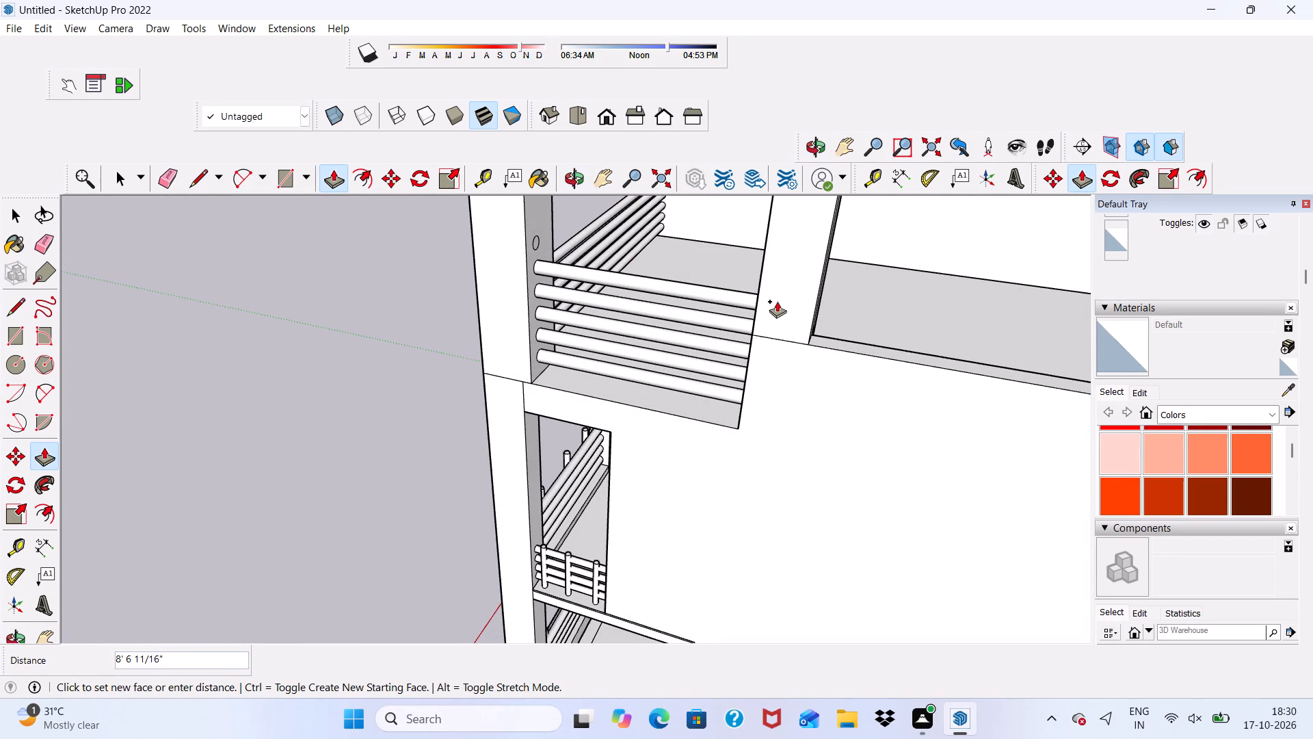
{"action": "left_click", "coordinate": [777, 301]}
Extrude the sixth circle on the corner pillar about 8' 7" to the parapet pillar as the top side rail.
{"action": "scroll", "coordinate": [626, 248], "scroll_direction": "up", "scroll_amount": 4}
{"action": "scroll", "coordinate": [406, 248], "scroll_direction": "up", "scroll_amount": 8}
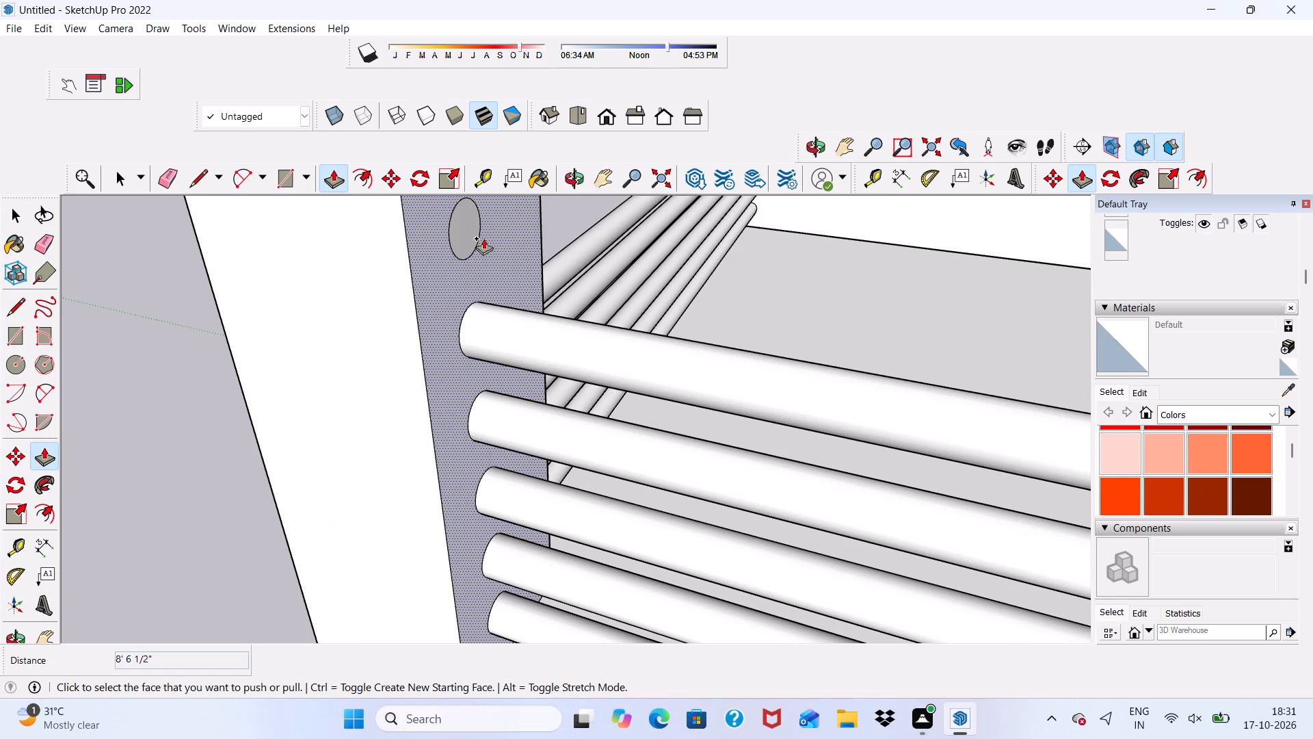
{"action": "left_click", "coordinate": [466, 235]}
{"action": "scroll", "coordinate": [494, 250], "scroll_direction": "down", "scroll_amount": 5}
{"action": "scroll", "coordinate": [683, 237], "scroll_direction": "down", "scroll_amount": 9}
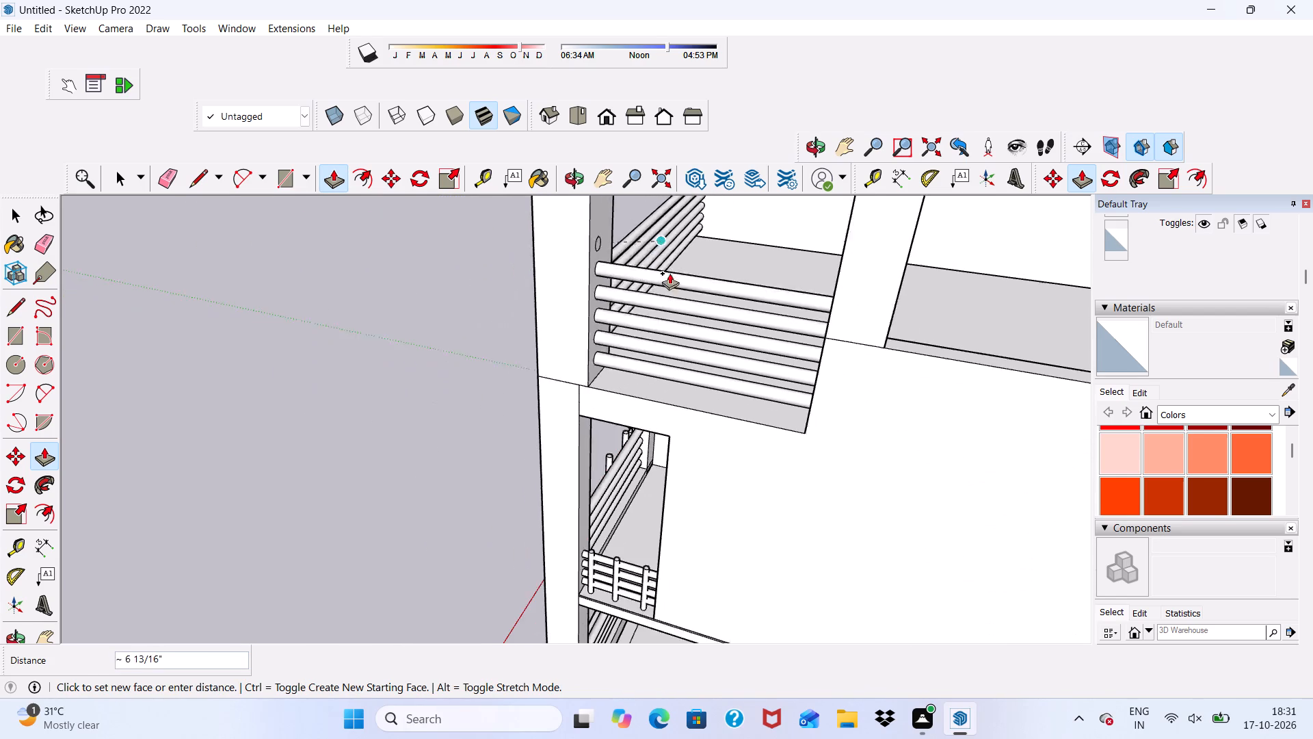
{"action": "scroll", "coordinate": [669, 273], "scroll_direction": "down", "scroll_amount": 4}
{"action": "middle_click_drag", "start_coordinate": [795, 284], "coordinate": [851, 294]}
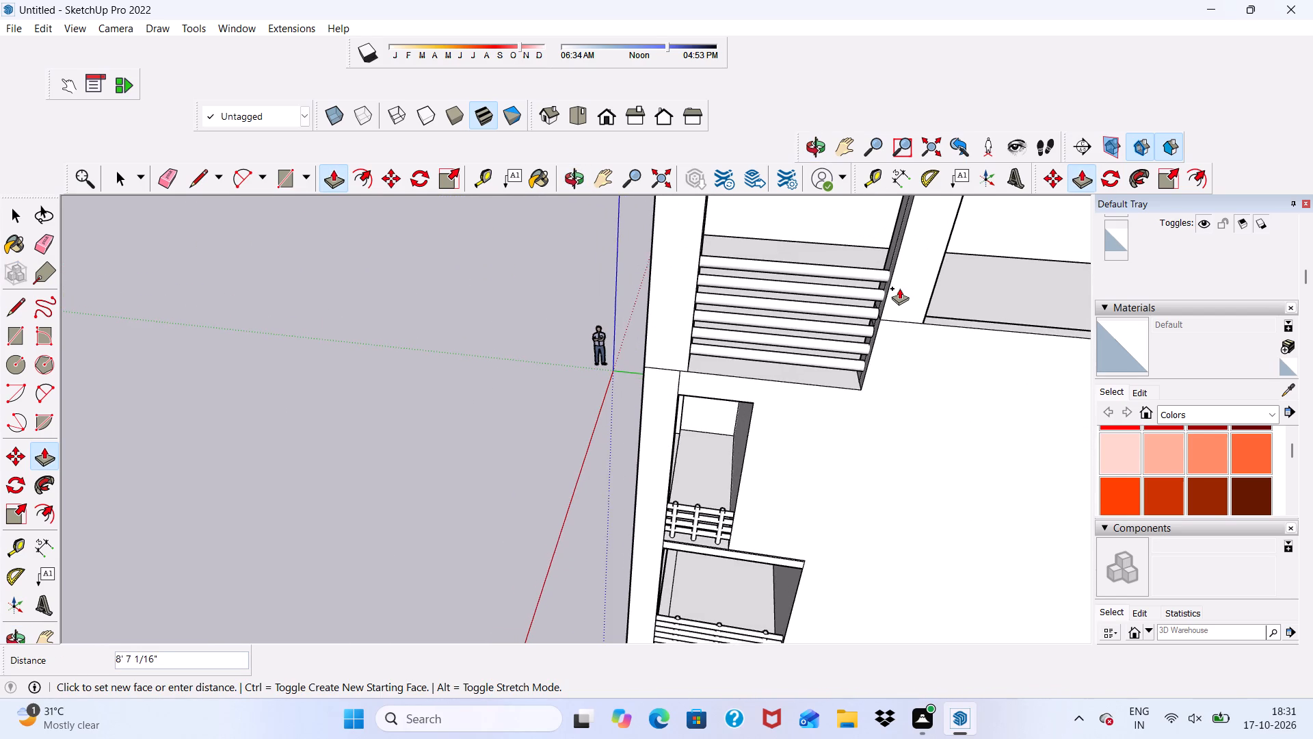
{"action": "scroll", "coordinate": [899, 287], "scroll_direction": "up", "scroll_amount": 5}
{"action": "left_click", "coordinate": [900, 285]}
Draw a circle of about 1 7/16" radius on the floor beneath the lowest side rail, near the corner pillar.
{"action": "scroll", "coordinate": [900, 285], "scroll_direction": "down", "scroll_amount": 2}
{"action": "middle_click_drag", "start_coordinate": [863, 303], "coordinate": [741, 233]}
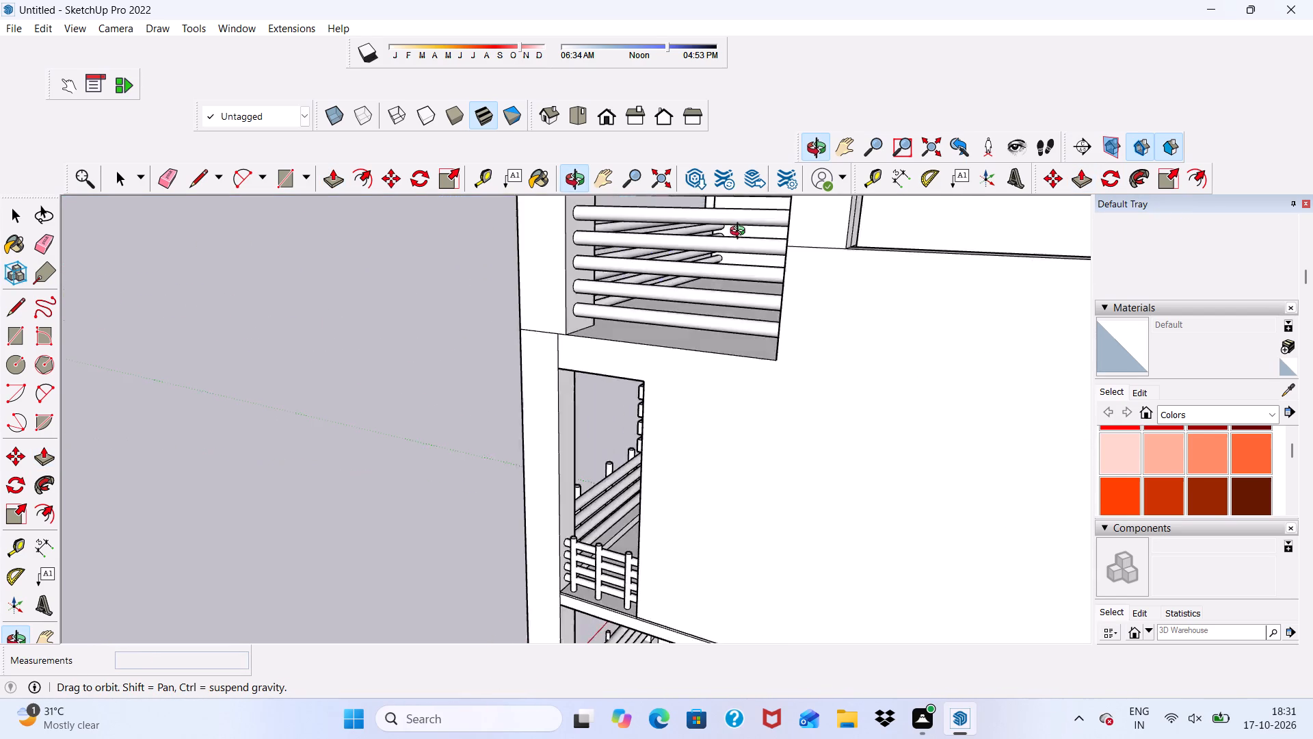
{"action": "middle_click_drag", "start_coordinate": [741, 233], "coordinate": [487, 316]}
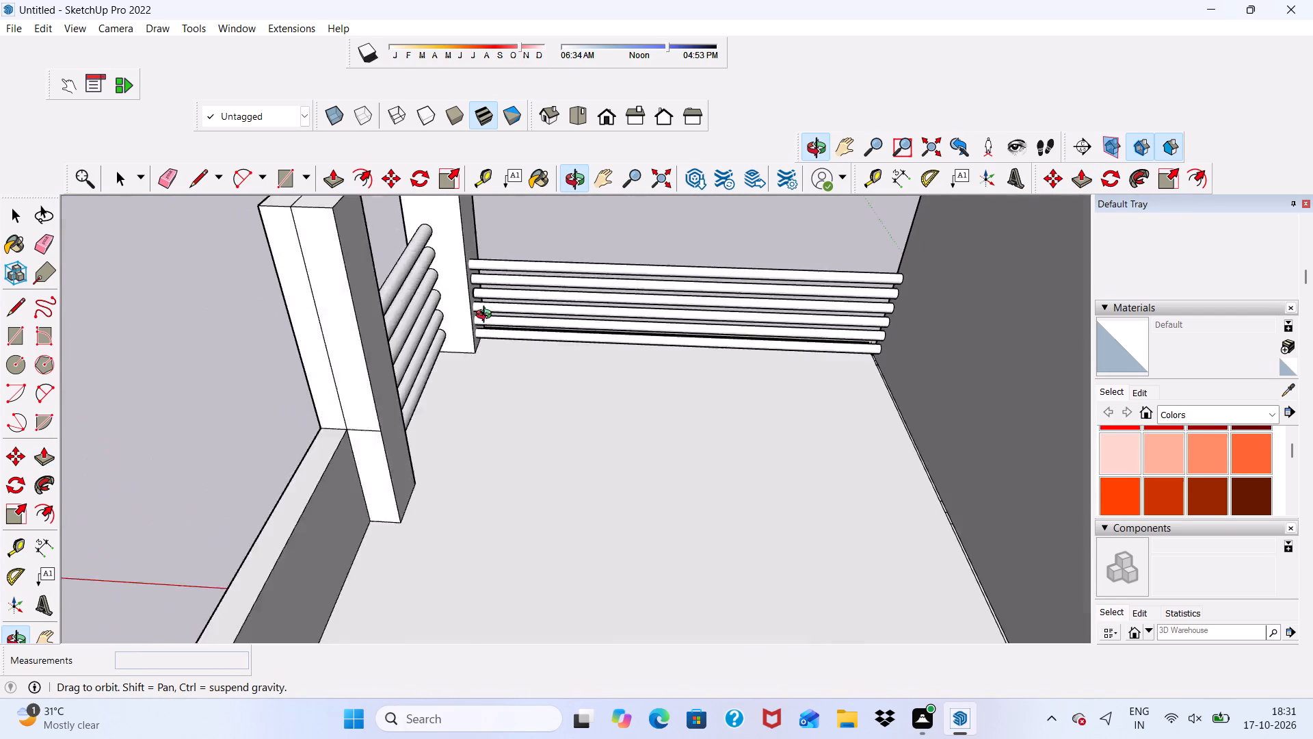
{"action": "middle_click_drag", "start_coordinate": [487, 316], "coordinate": [492, 315]}
{"action": "key", "text": "space"}
{"action": "middle_click_drag", "start_coordinate": [344, 362], "coordinate": [587, 369]}
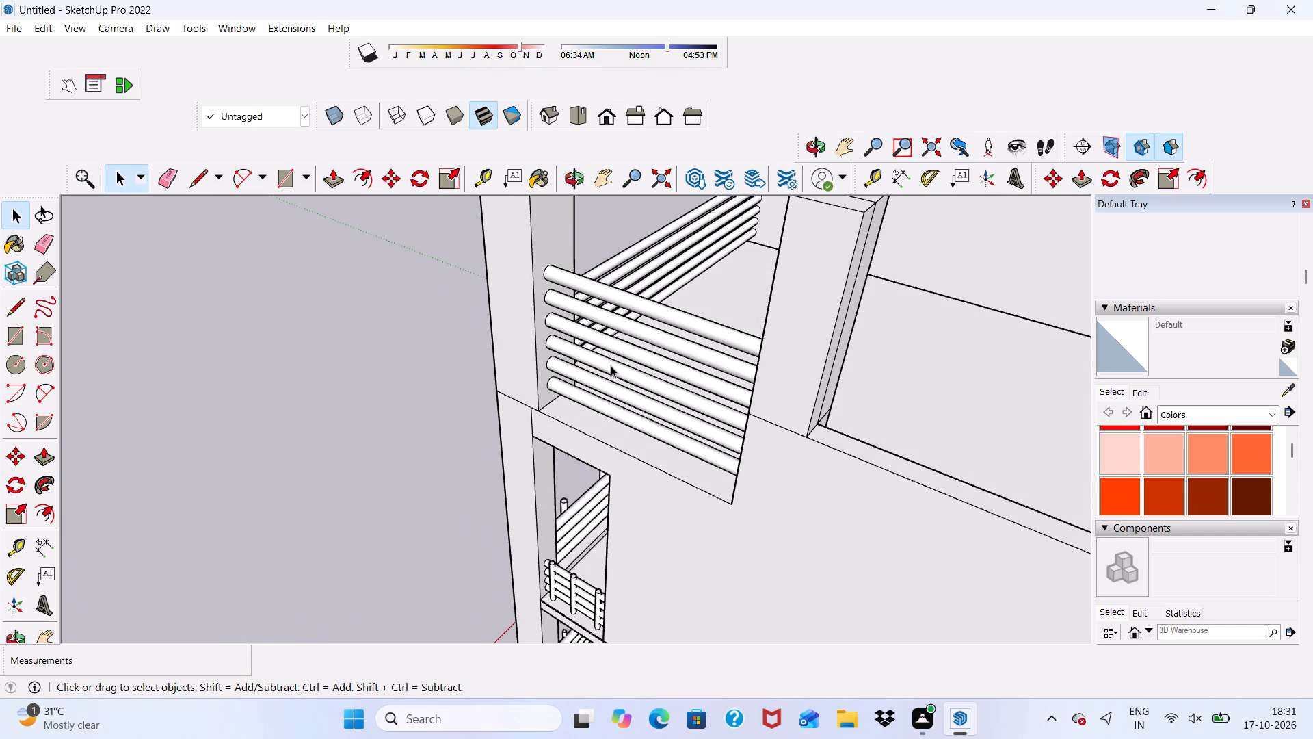
{"action": "left_click", "coordinate": [13, 364]}
{"action": "scroll", "coordinate": [587, 249], "scroll_direction": "down", "scroll_amount": 5}
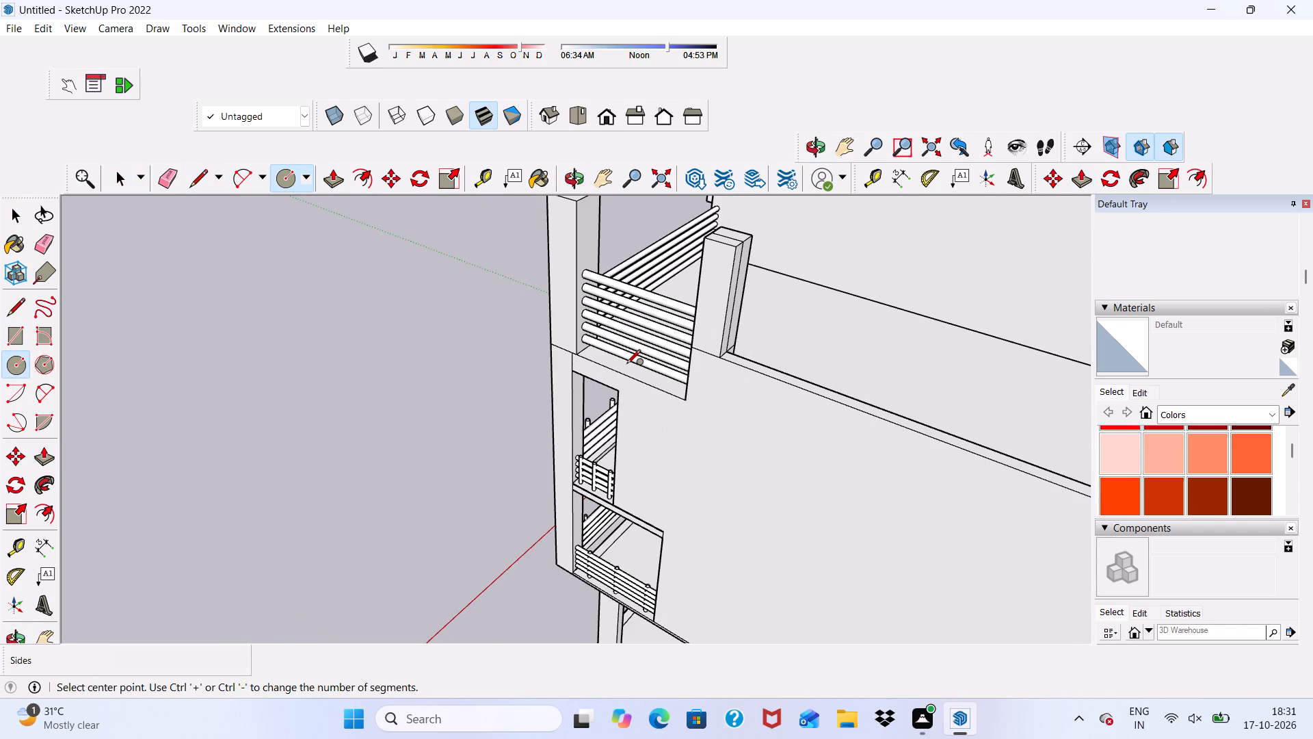
{"action": "scroll", "coordinate": [664, 366], "scroll_direction": "up", "scroll_amount": 14}
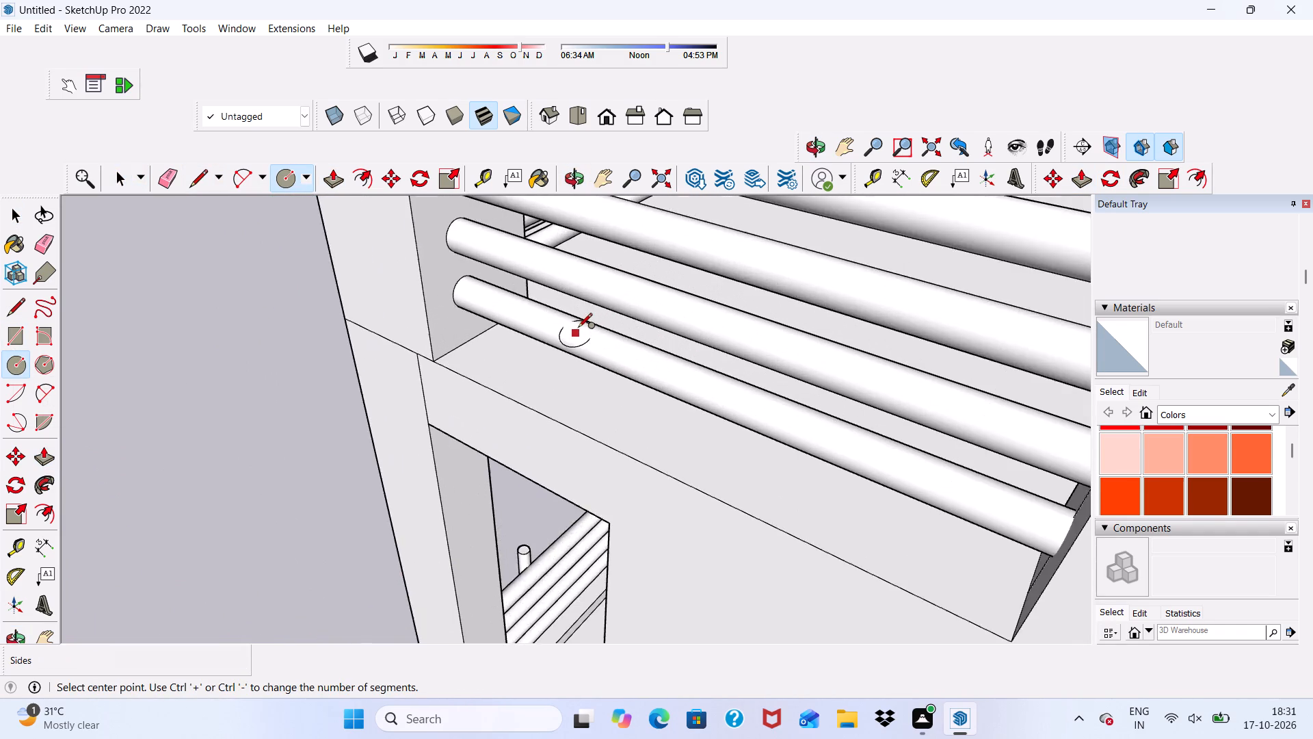
{"action": "scroll", "coordinate": [578, 328], "scroll_direction": "up", "scroll_amount": 6}
{"action": "middle_click_drag", "start_coordinate": [563, 363], "coordinate": [659, 375]}
{"action": "scroll", "coordinate": [533, 383], "scroll_direction": "up", "scroll_amount": 4}
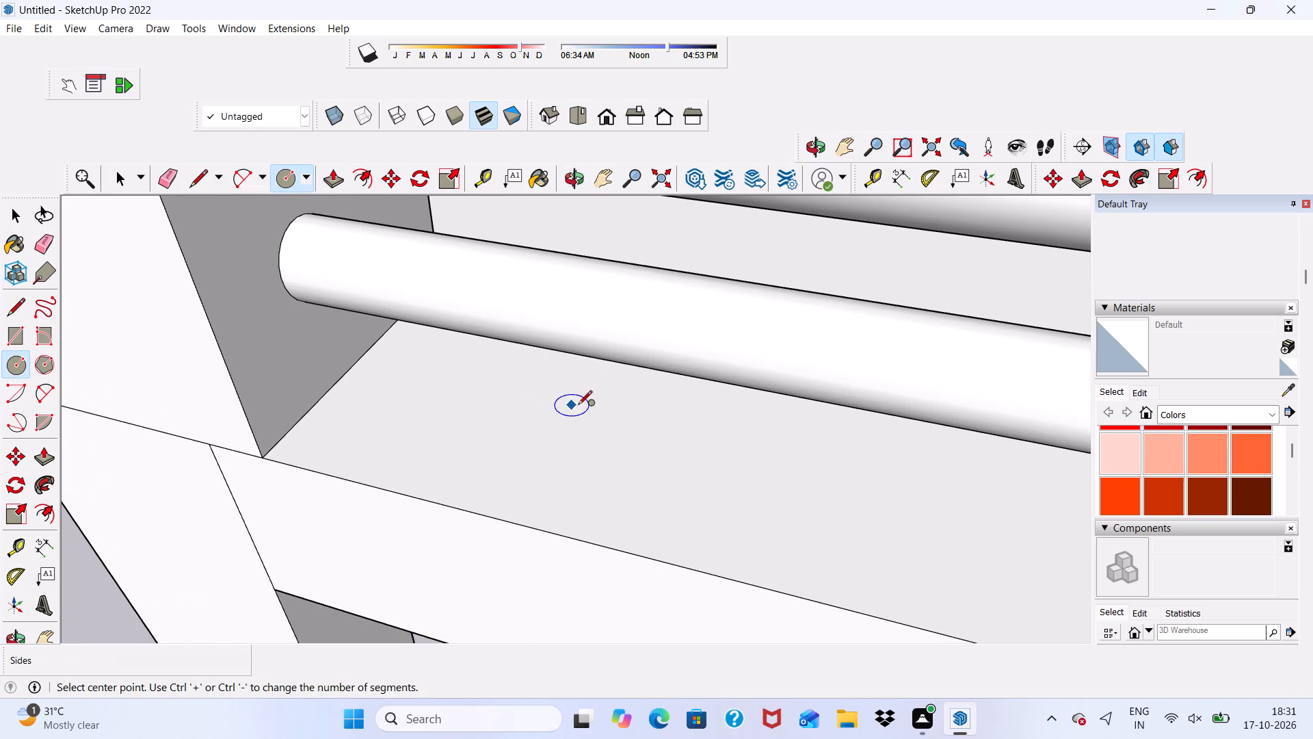
{"action": "left_click", "coordinate": [586, 415]}
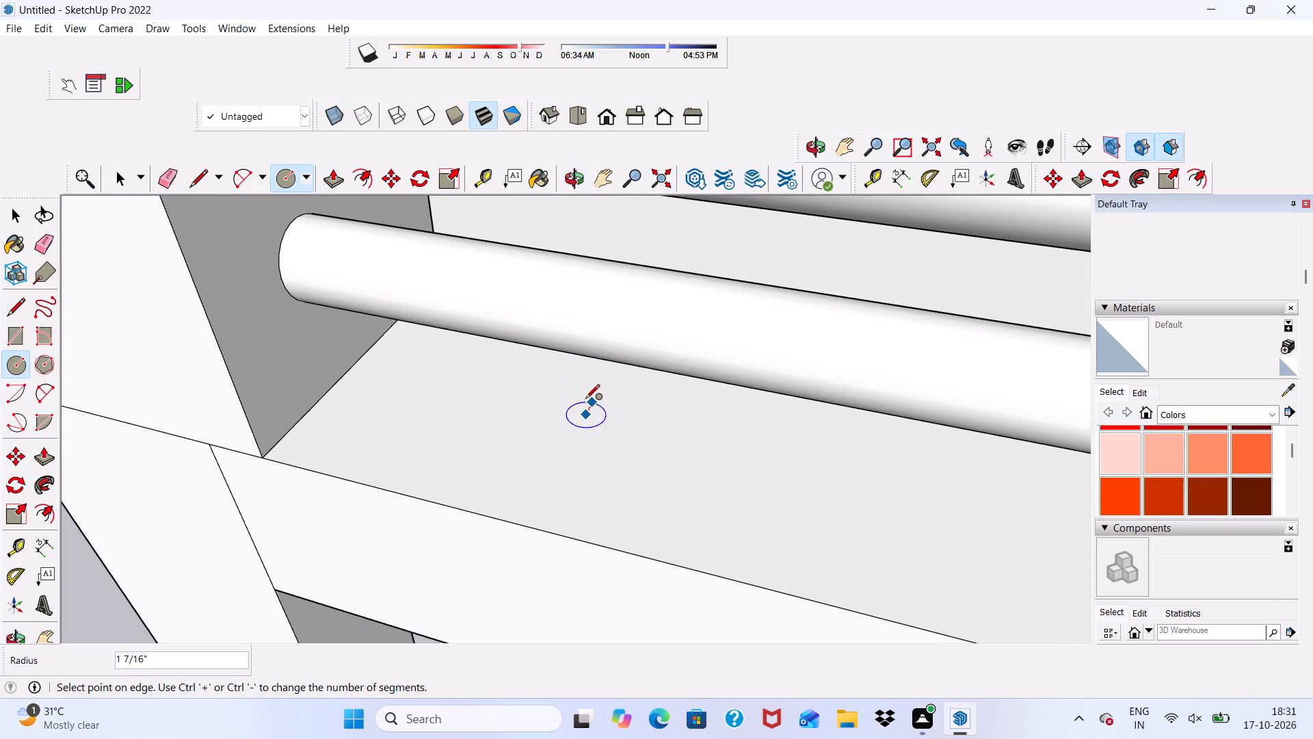
{"action": "left_click", "coordinate": [585, 400]}
Copy the floor circle about 2' 11 1/8" along the rail direction, away from the corner pillar.
{"action": "key", "text": "space"}
{"action": "double_click", "coordinate": [580, 419]}
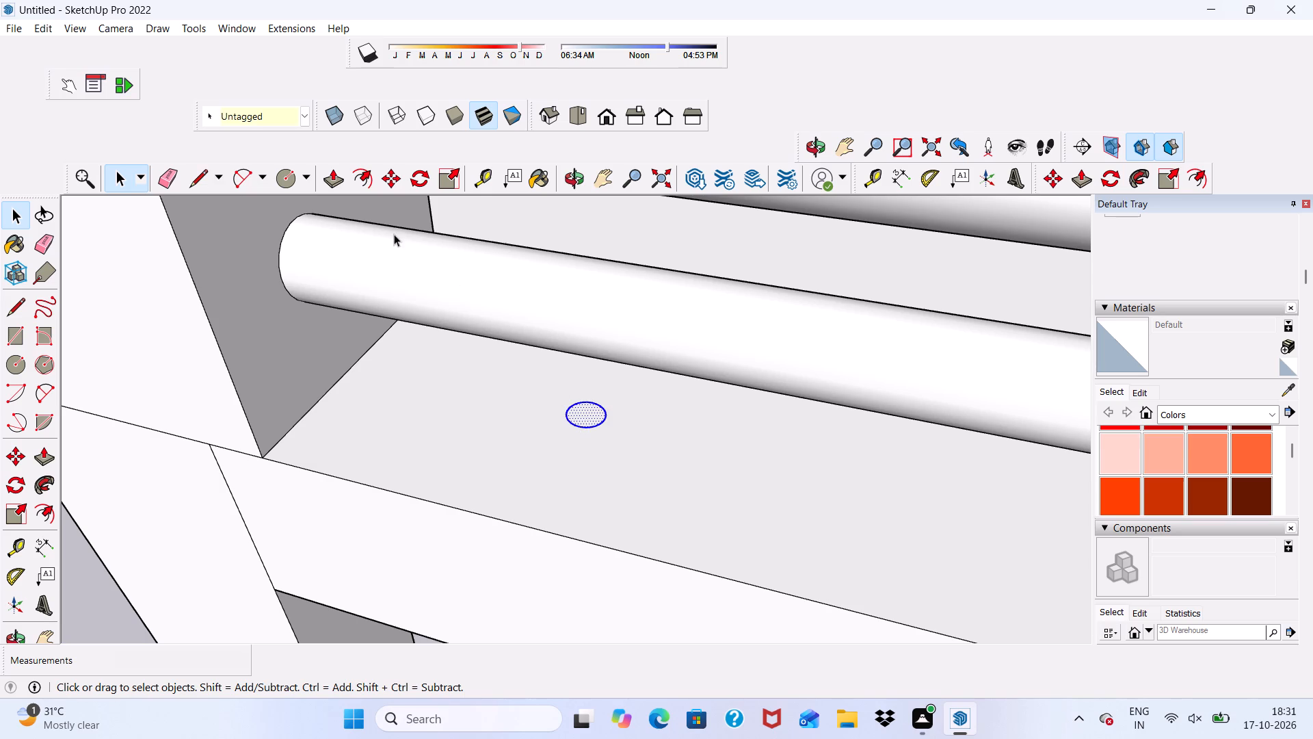
{"action": "left_click", "coordinate": [392, 174]}
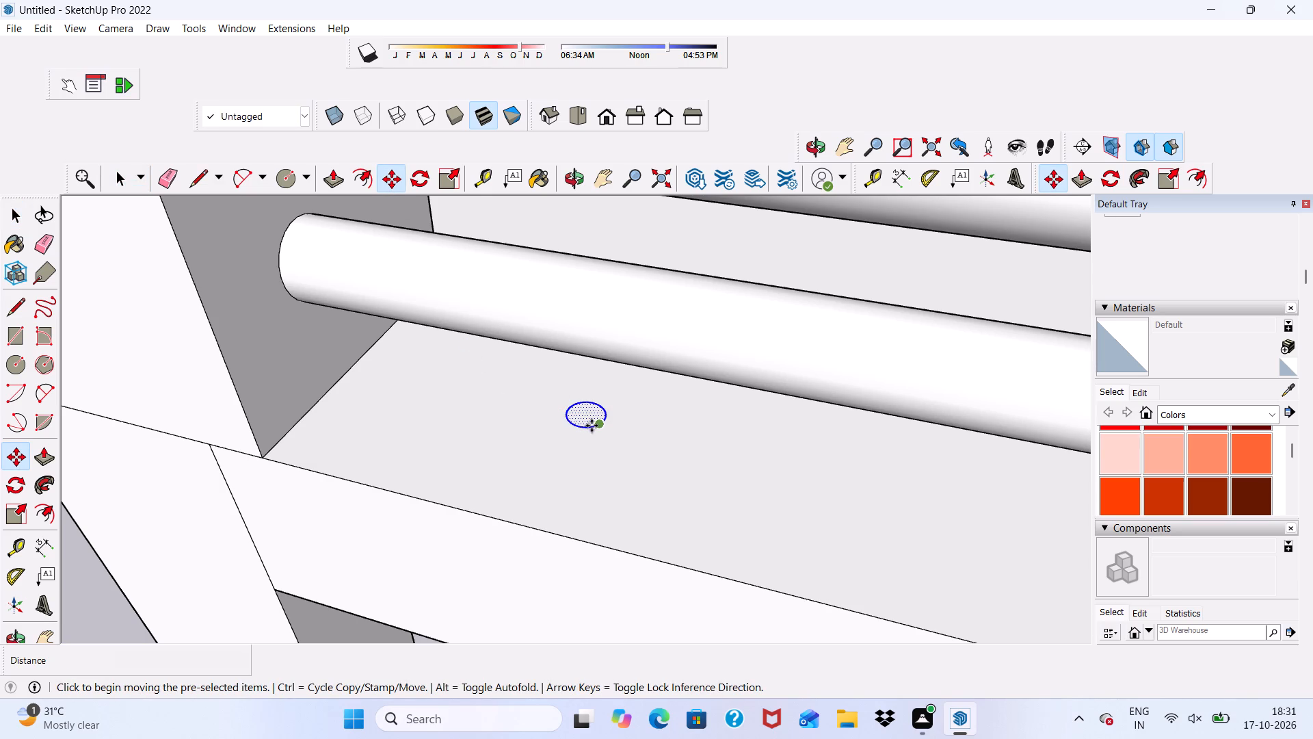
{"action": "left_click", "coordinate": [591, 425]}
{"action": "scroll", "coordinate": [656, 443], "scroll_direction": "down", "scroll_amount": 5}
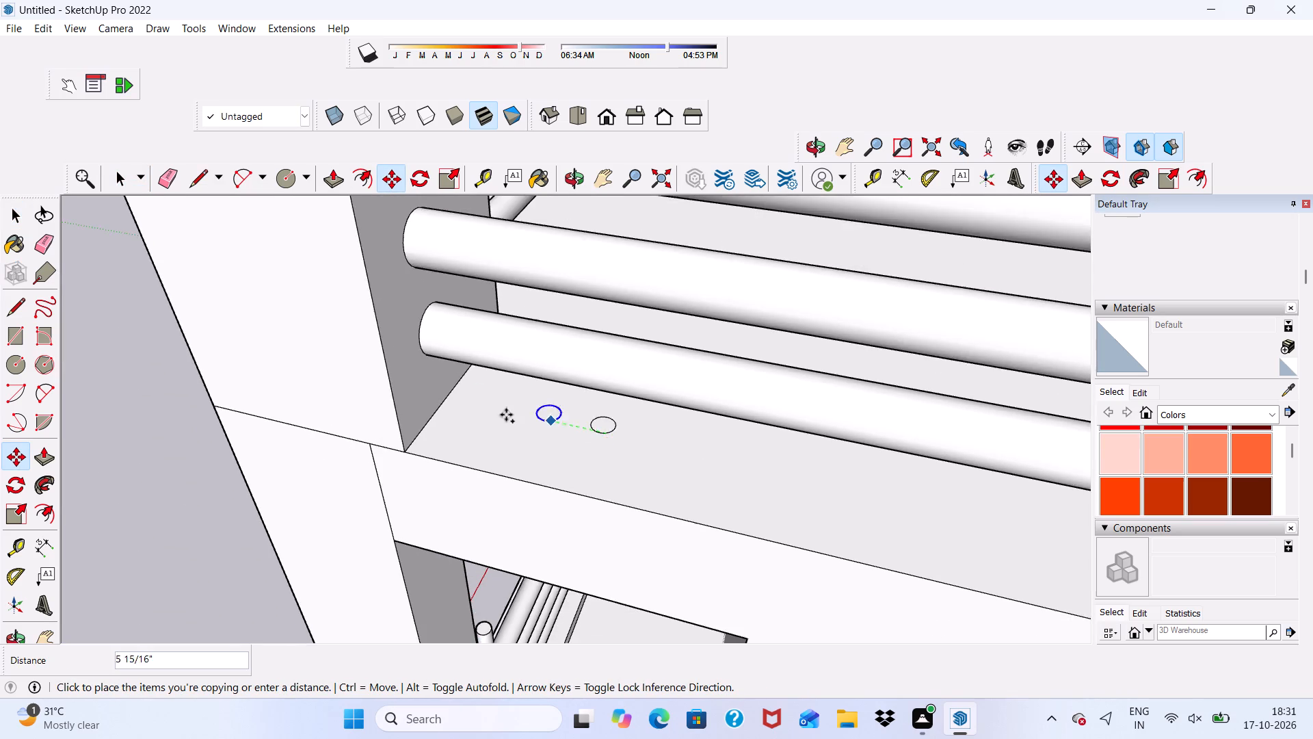
{"action": "scroll", "coordinate": [484, 411], "scroll_direction": "down", "scroll_amount": 4}
{"action": "scroll", "coordinate": [728, 506], "scroll_direction": "up", "scroll_amount": 4}
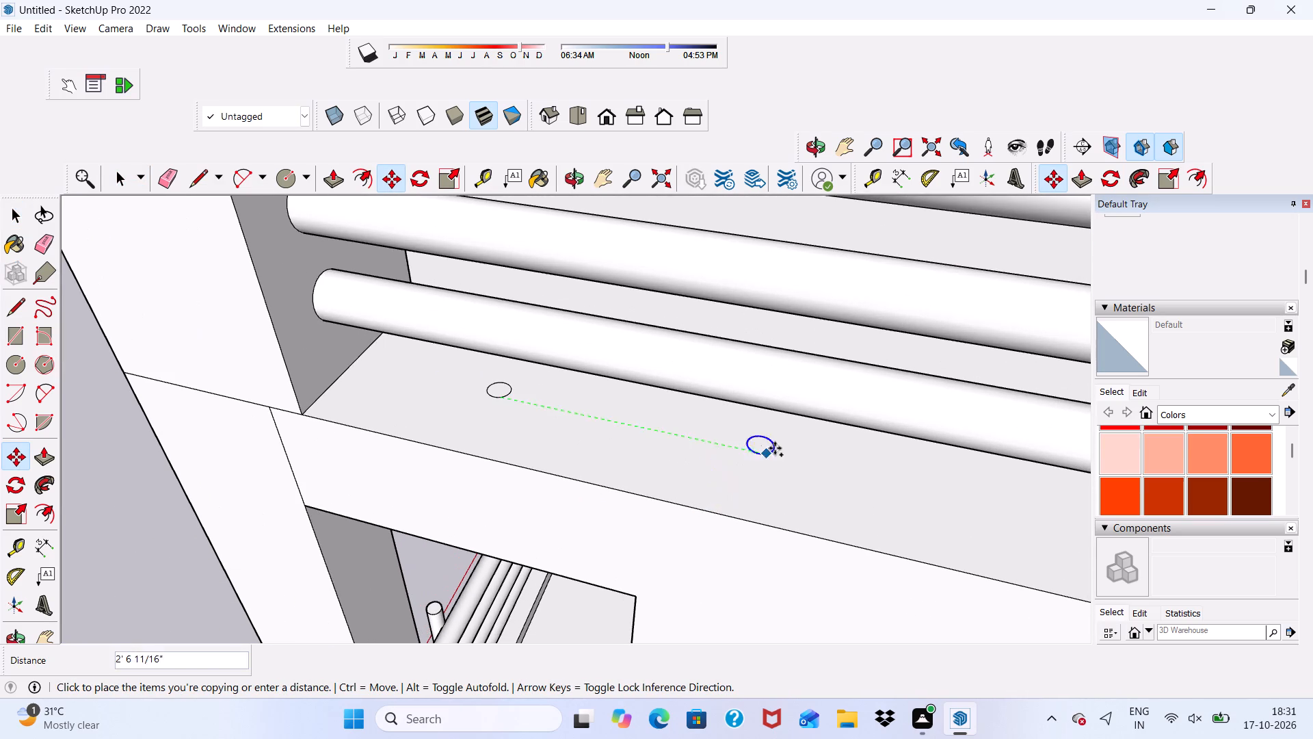
{"action": "left_click", "coordinate": [810, 471]}
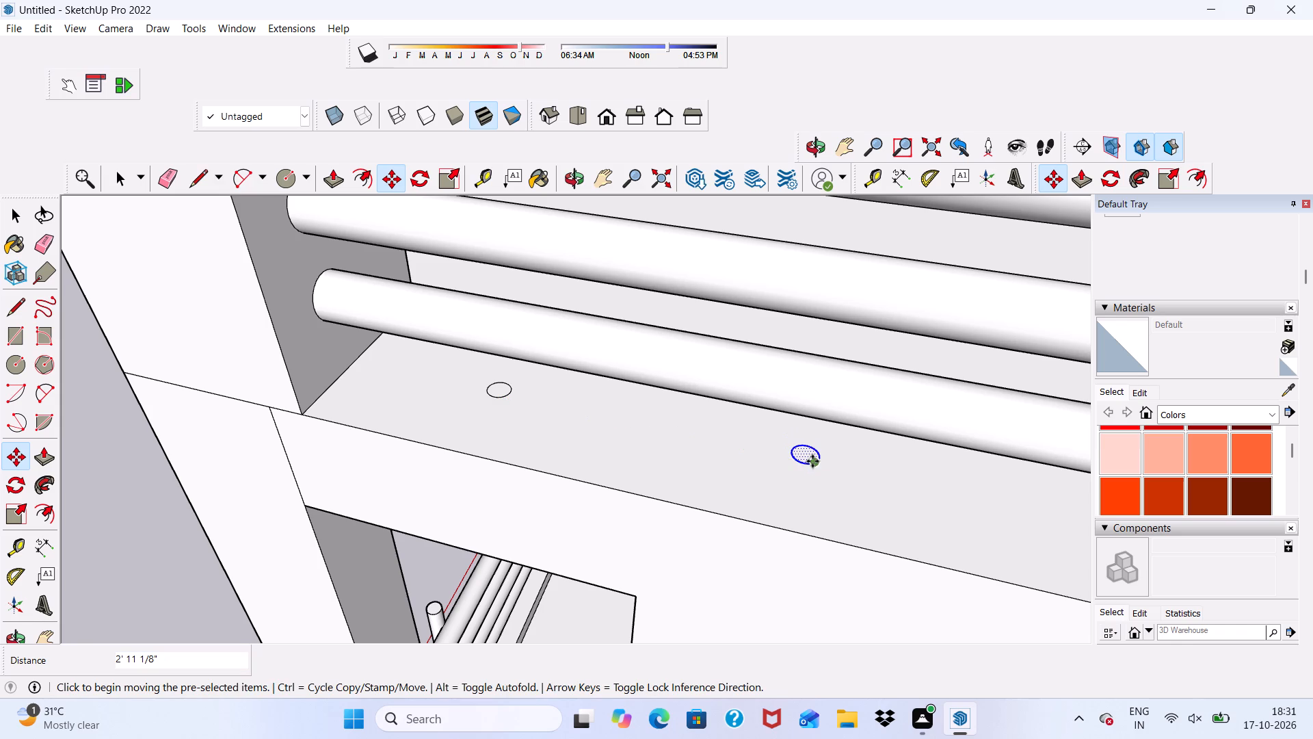
{"action": "scroll", "coordinate": [429, 435], "scroll_direction": "down", "scroll_amount": 6}
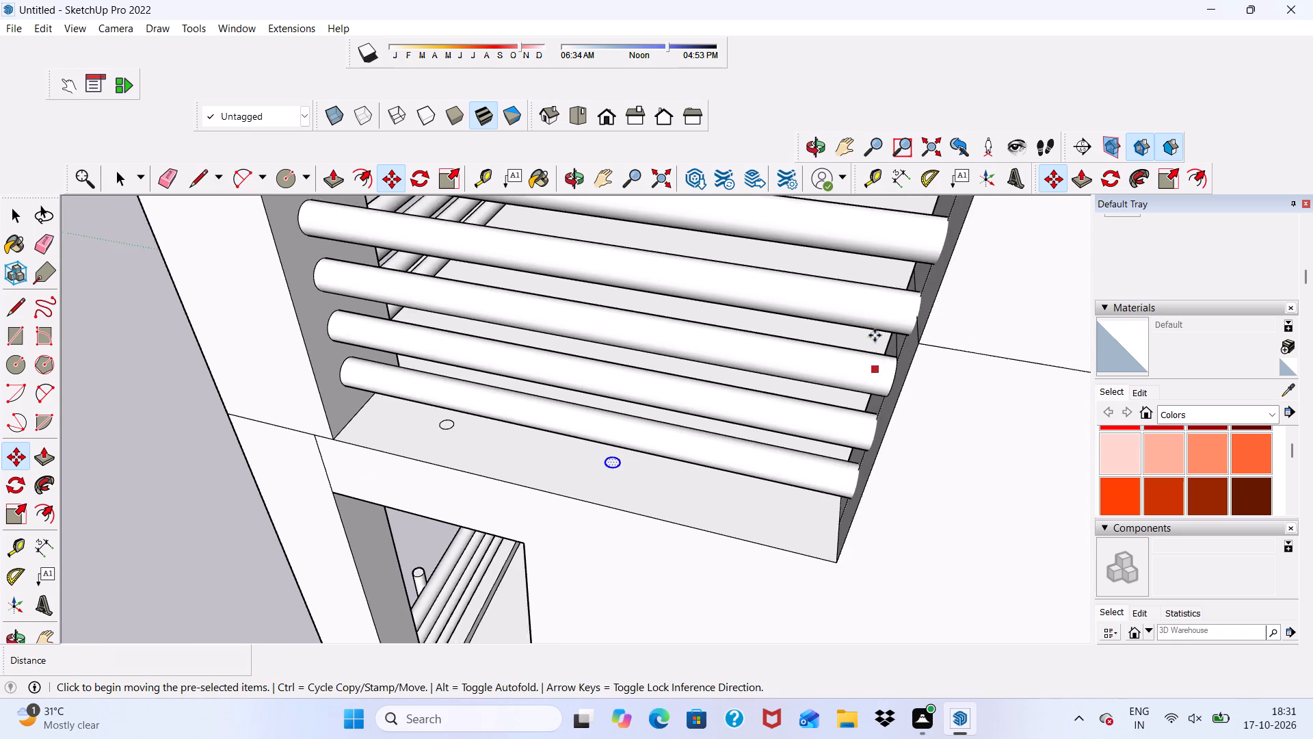
{"action": "scroll", "coordinate": [669, 322], "scroll_direction": "down", "scroll_amount": 4}
{"action": "scroll", "coordinate": [653, 434], "scroll_direction": "up", "scroll_amount": 9}
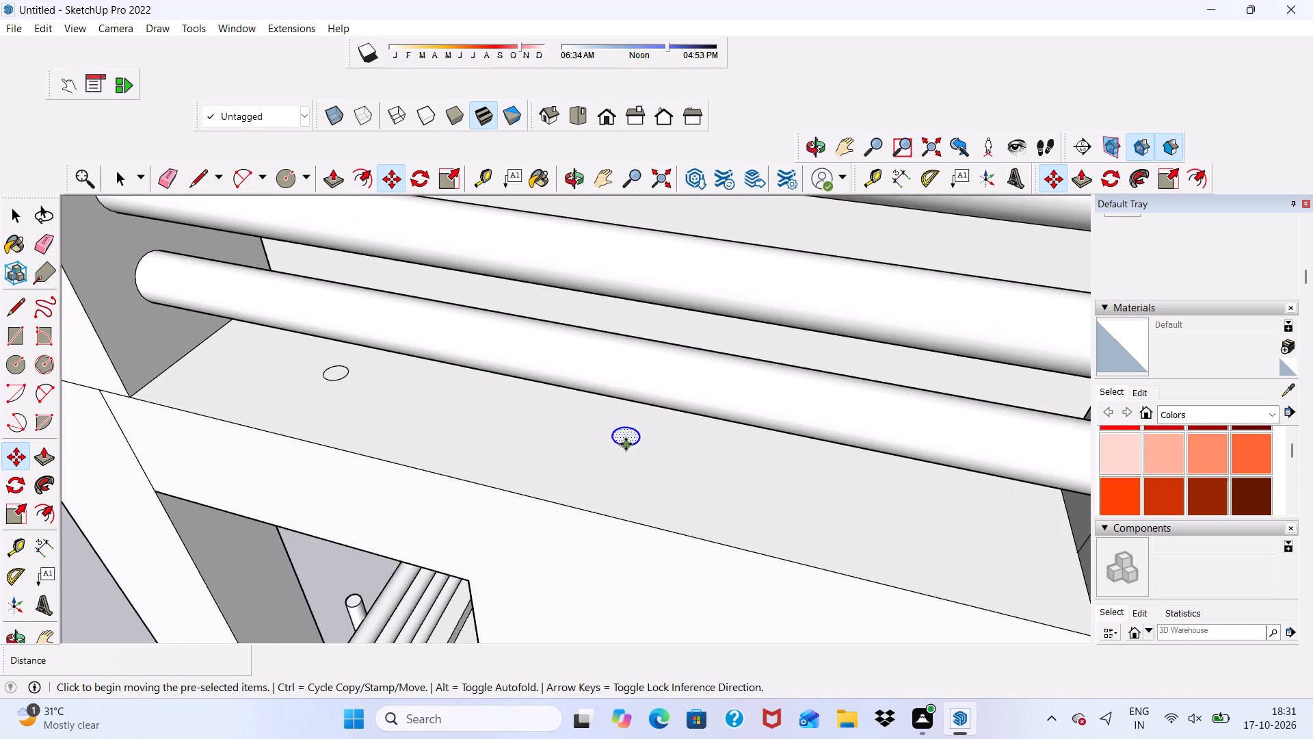
Copy the second floor circle about 2' 3 1/2" further along the side rails, toward the parapet pillar.
{"action": "left_click", "coordinate": [626, 448]}
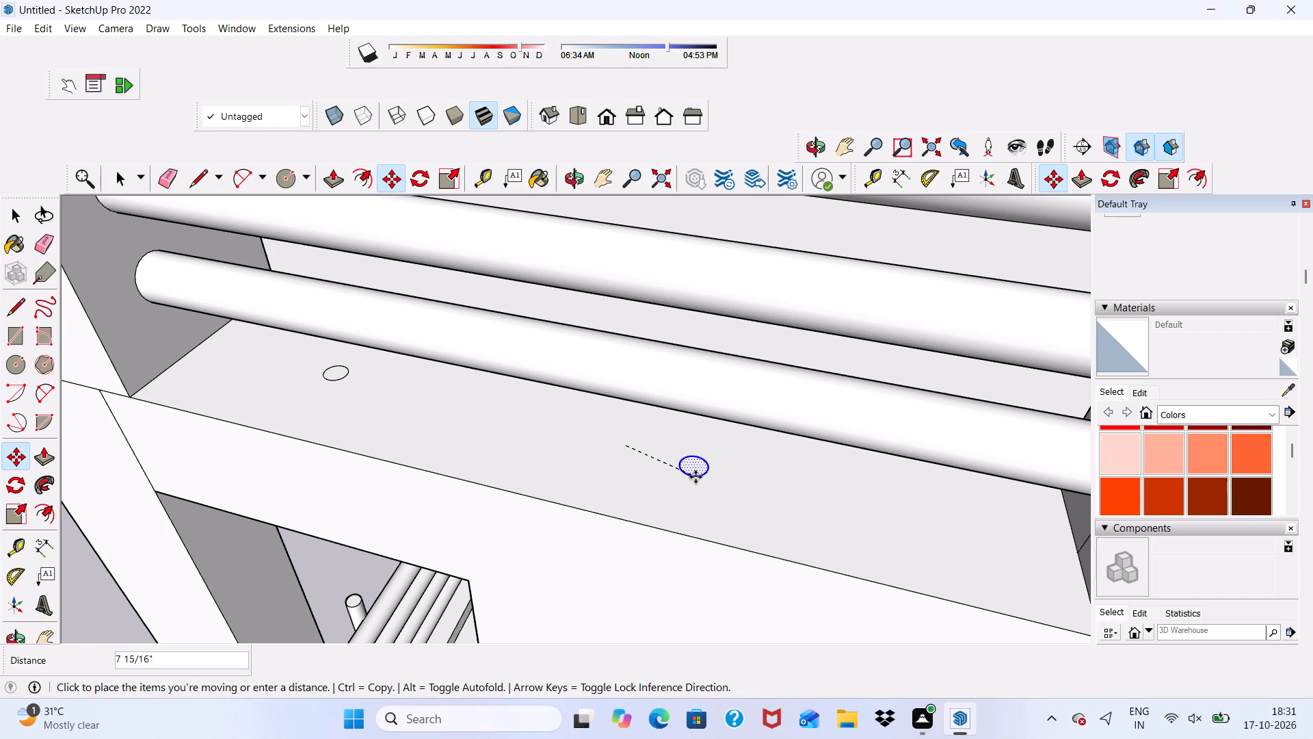
{"action": "scroll", "coordinate": [698, 477], "scroll_direction": "down", "scroll_amount": 5}
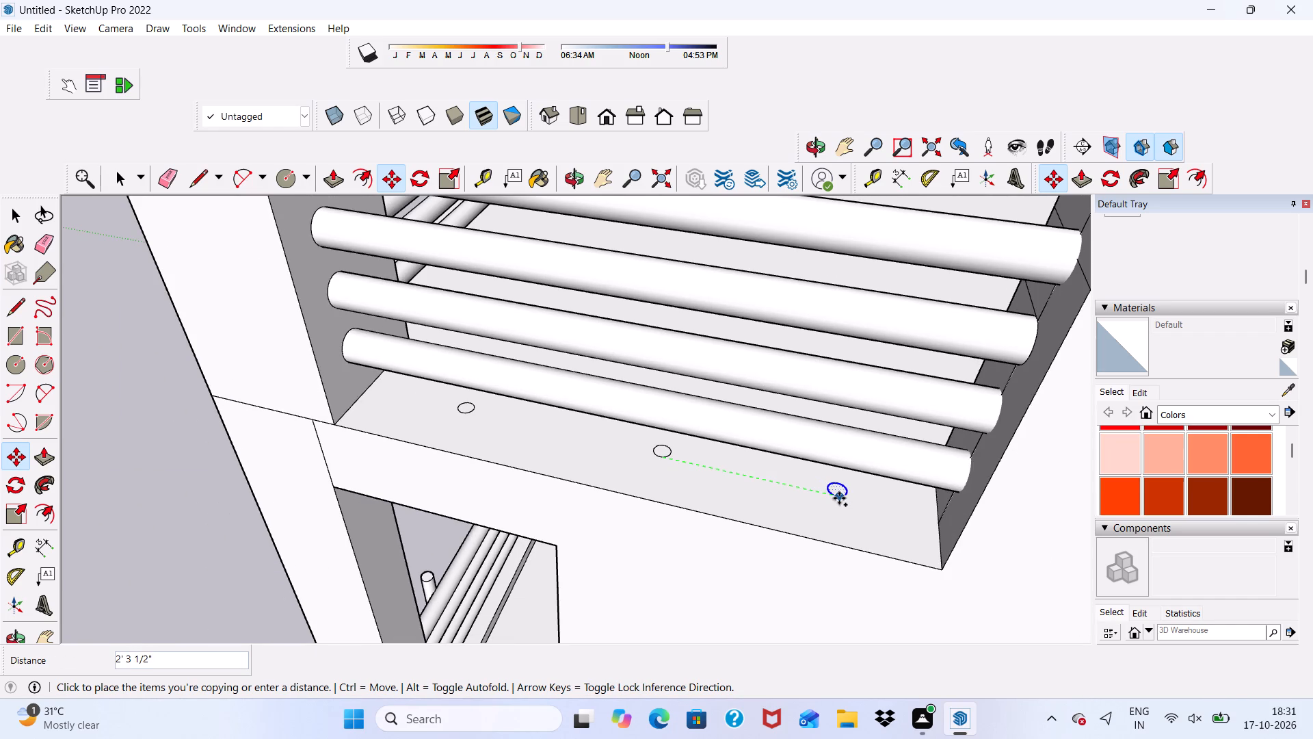
{"action": "left_click", "coordinate": [840, 498]}
{"action": "key", "text": "space"}
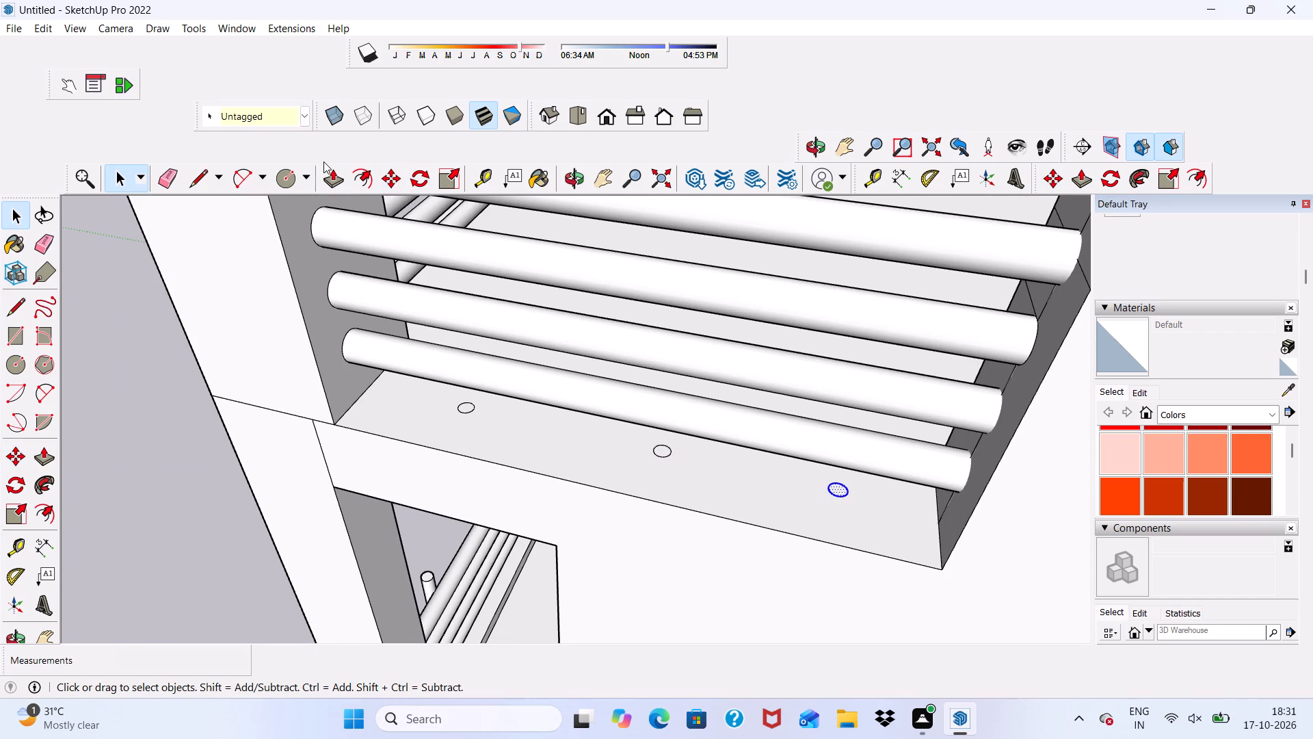
Extrude the third floor circle, nearest the parapet pillar, about 5' 8 3/4" upward as a round post past the top side rail.
{"action": "left_click", "coordinate": [328, 176]}
{"action": "scroll", "coordinate": [834, 540], "scroll_direction": "up", "scroll_amount": 9}
{"action": "scroll", "coordinate": [838, 467], "scroll_direction": "down", "scroll_amount": 1}
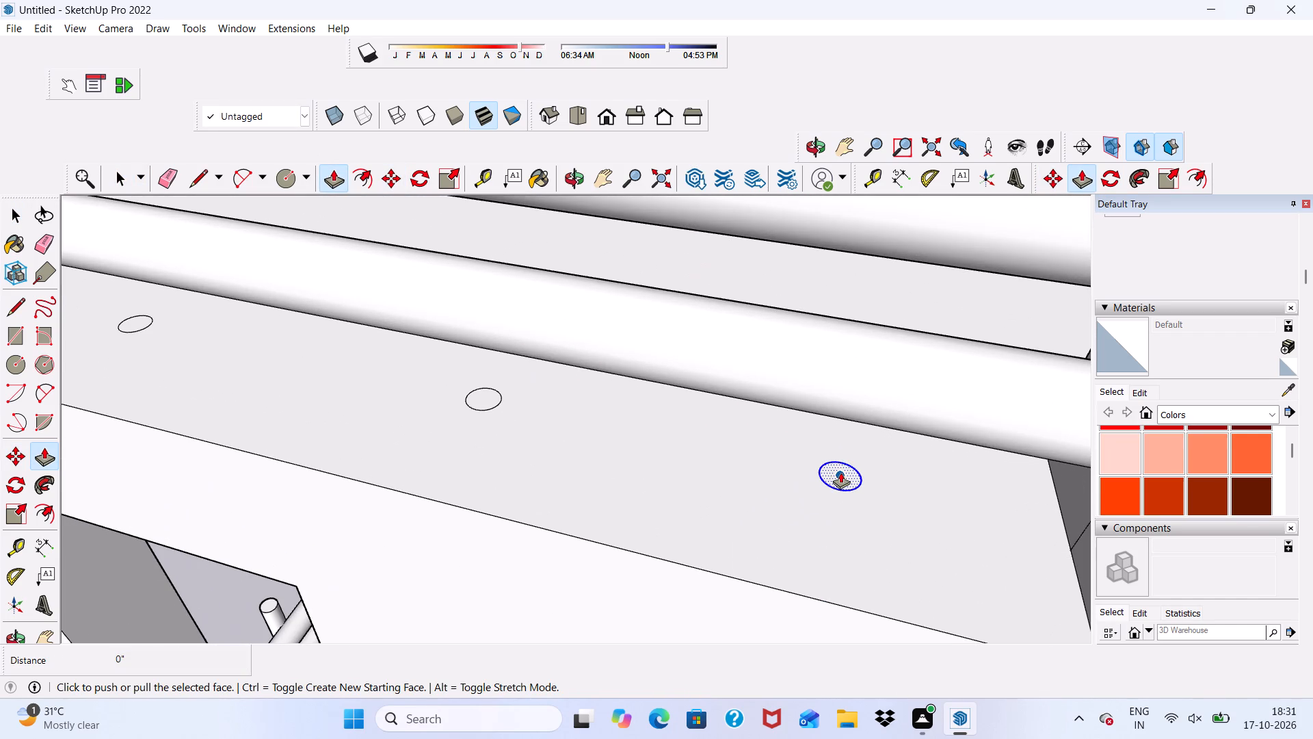
{"action": "left_click", "coordinate": [841, 473]}
{"action": "scroll", "coordinate": [808, 359], "scroll_direction": "down", "scroll_amount": 17}
{"action": "scroll", "coordinate": [836, 290], "scroll_direction": "down", "scroll_amount": 15}
{"action": "scroll", "coordinate": [849, 260], "scroll_direction": "down", "scroll_amount": 6}
{"action": "scroll", "coordinate": [855, 241], "scroll_direction": "up", "scroll_amount": 3}
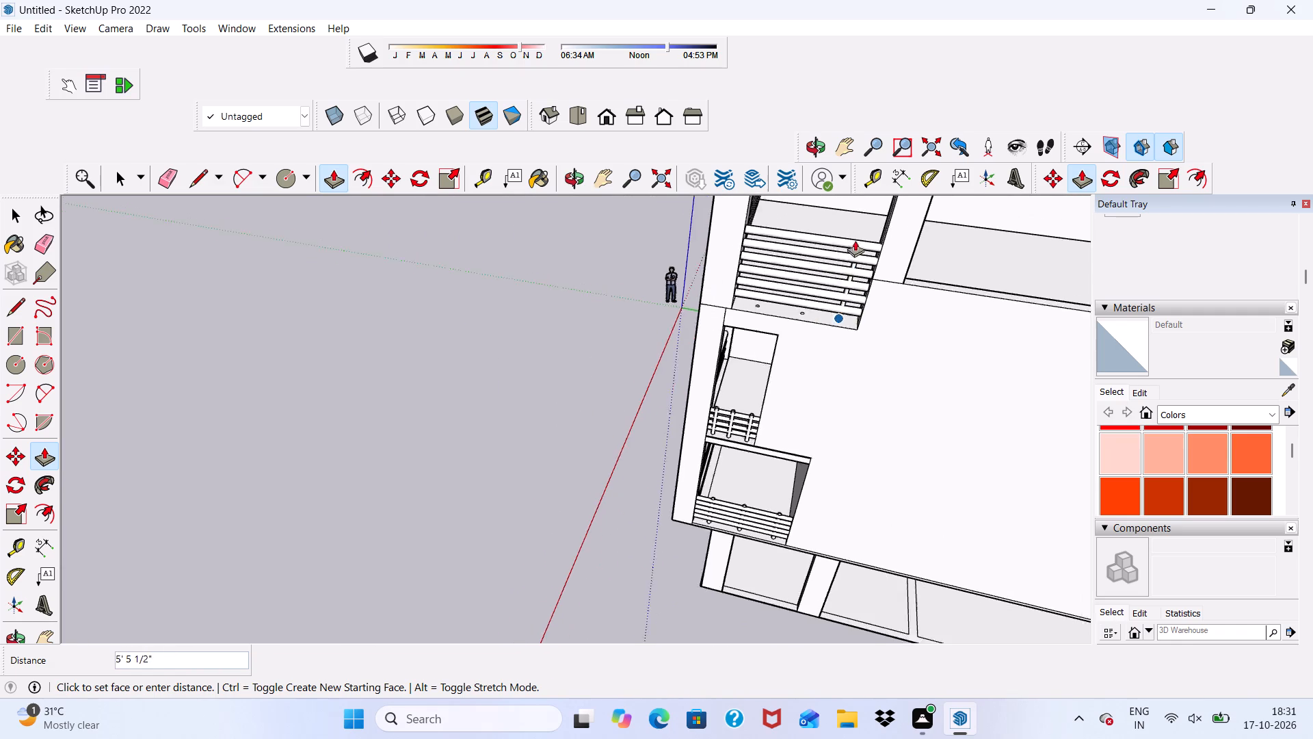
{"action": "scroll", "coordinate": [855, 240], "scroll_direction": "up", "scroll_amount": 6}
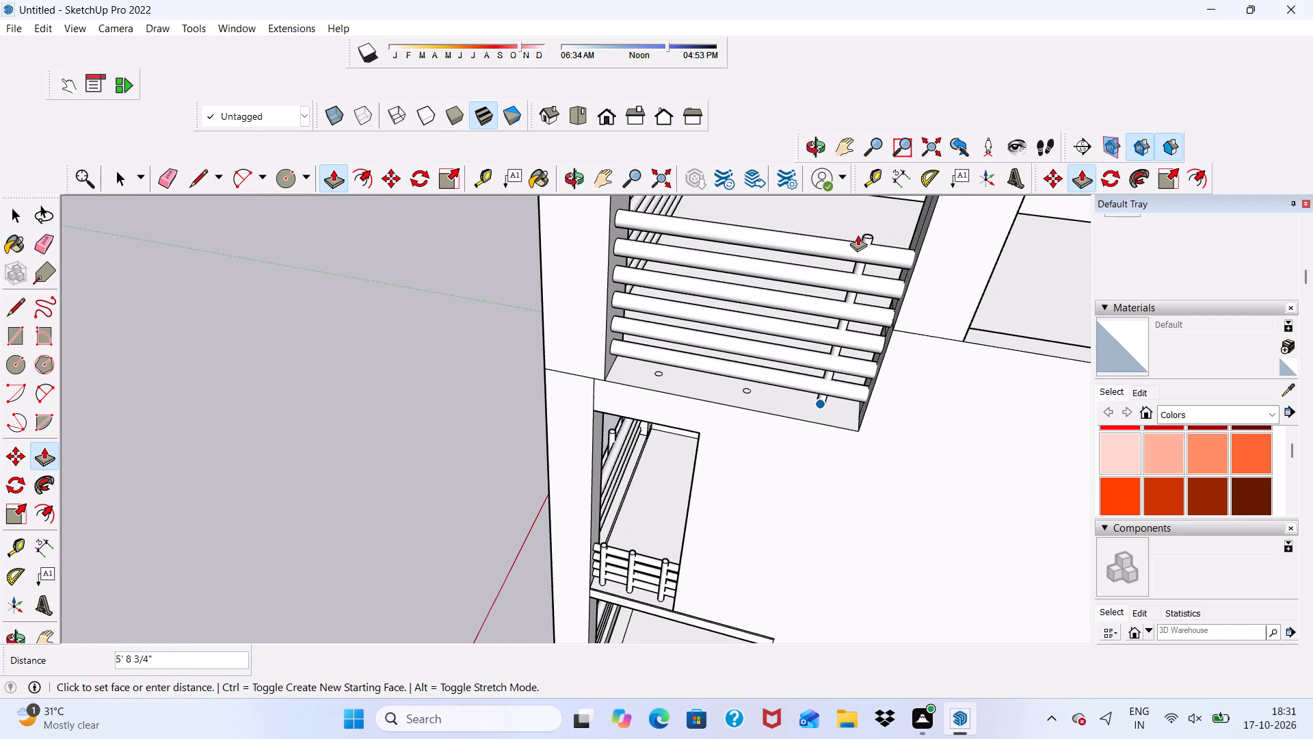
{"action": "left_click", "coordinate": [858, 235]}
{"action": "scroll", "coordinate": [806, 366], "scroll_direction": "up", "scroll_amount": 4}
{"action": "scroll", "coordinate": [721, 415], "scroll_direction": "up", "scroll_amount": 13}
{"action": "key", "text": "space"}
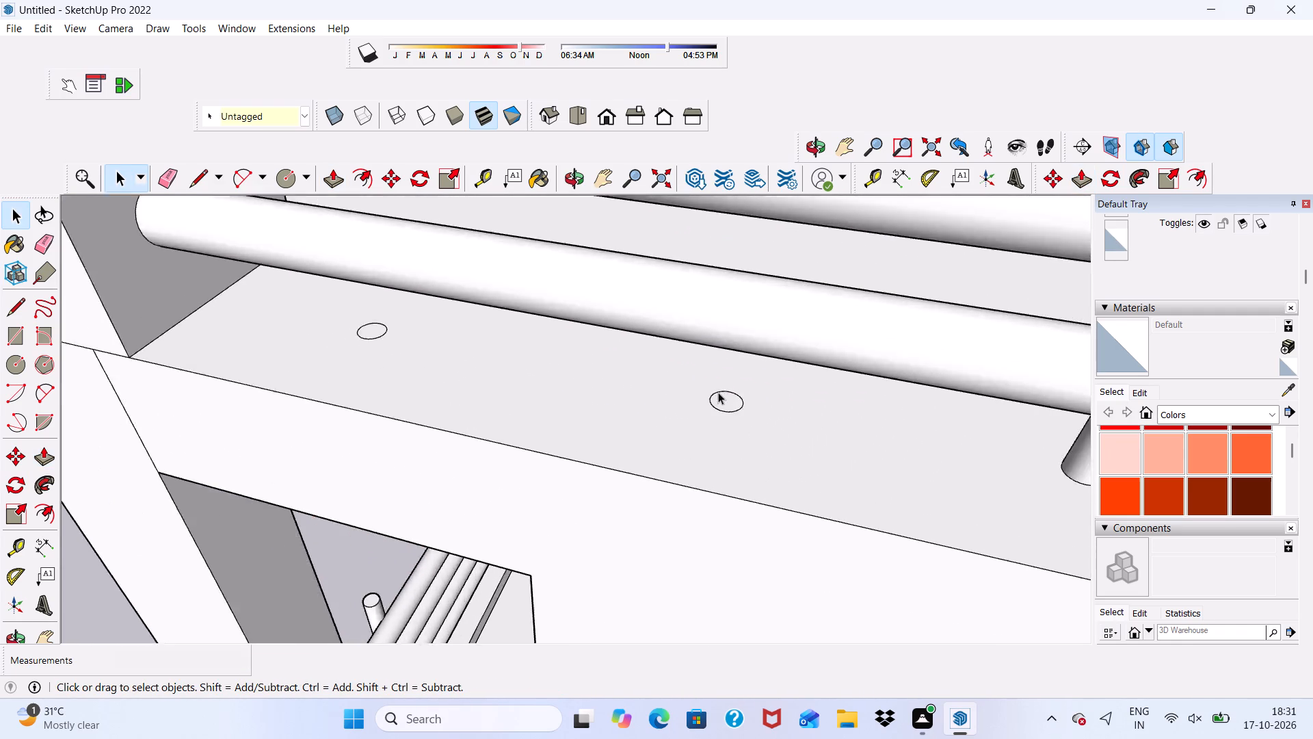
Extrude the middle floor circle about 5' 8 3/4" upward as a round post level with the neighbouring post.
{"action": "scroll", "coordinate": [718, 392], "scroll_direction": "up", "scroll_amount": 2}
{"action": "left_click", "coordinate": [718, 400]}
{"action": "left_click", "coordinate": [325, 181]}
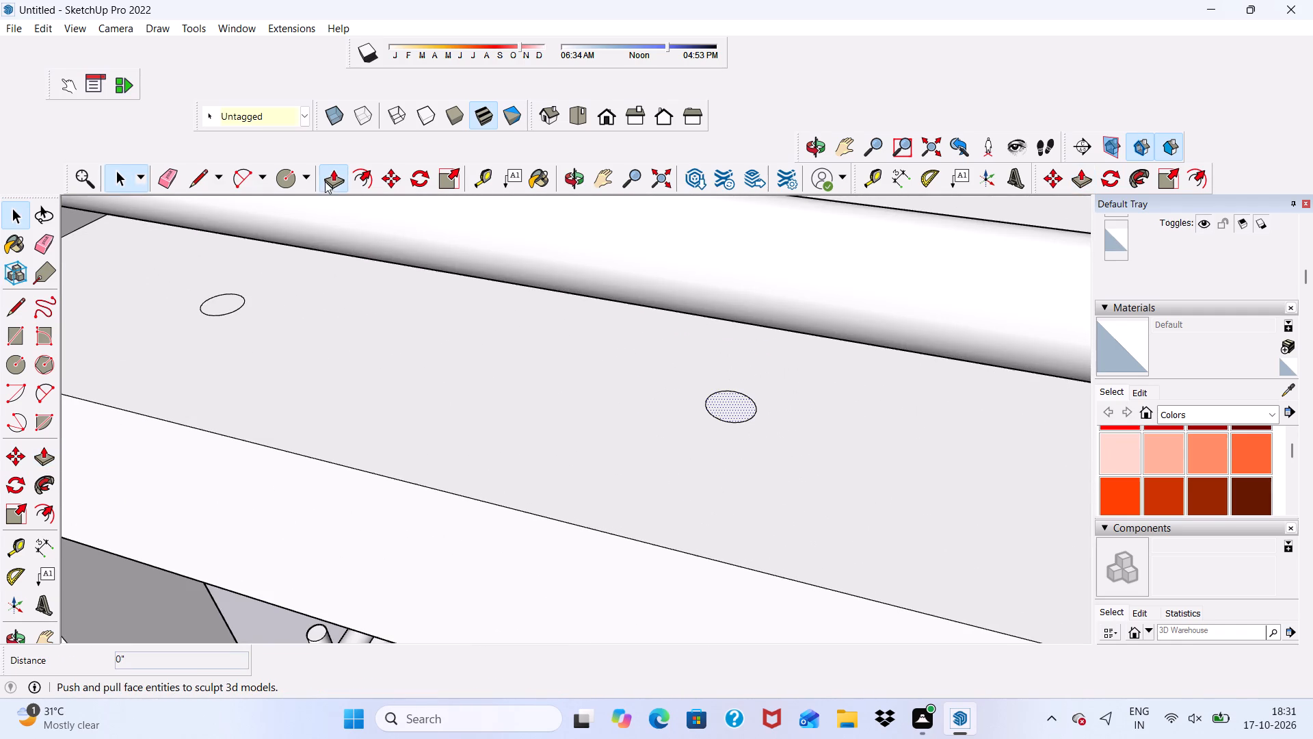
{"action": "left_click", "coordinate": [732, 398]}
{"action": "scroll", "coordinate": [732, 320], "scroll_direction": "down", "scroll_amount": 5}
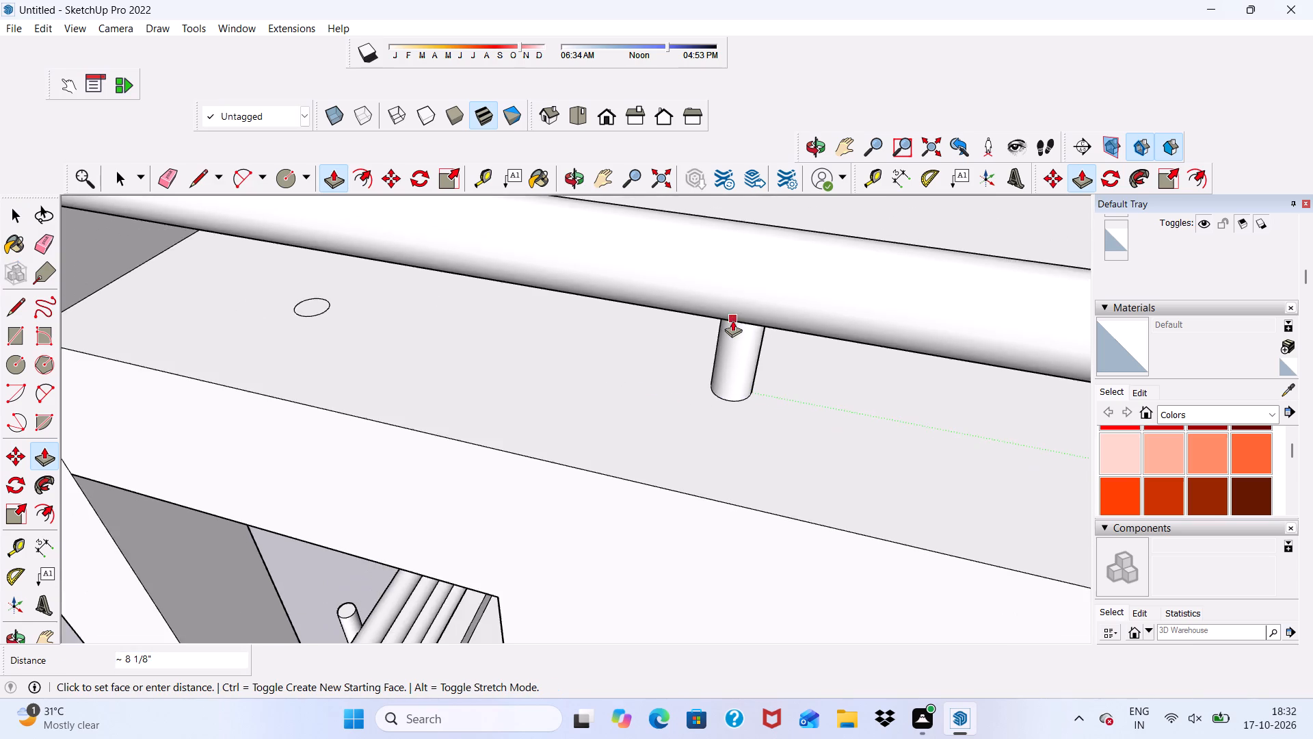
{"action": "scroll", "coordinate": [732, 294], "scroll_direction": "down", "scroll_amount": 20}
{"action": "scroll", "coordinate": [754, 280], "scroll_direction": "down", "scroll_amount": 7}
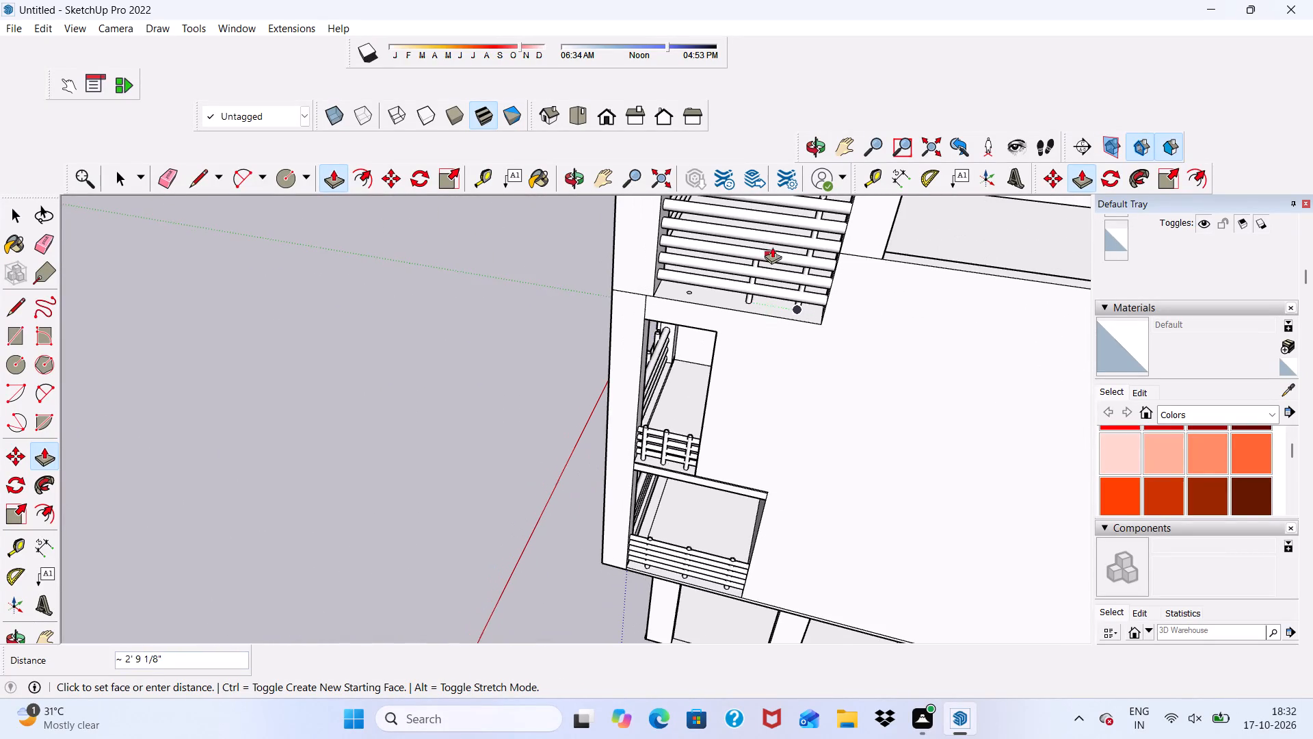
{"action": "scroll", "coordinate": [773, 247], "scroll_direction": "down", "scroll_amount": 12}
{"action": "scroll", "coordinate": [804, 205], "scroll_direction": "up", "scroll_amount": 5}
{"action": "scroll", "coordinate": [802, 210], "scroll_direction": "down", "scroll_amount": 1}
{"action": "scroll", "coordinate": [797, 241], "scroll_direction": "up", "scroll_amount": 5}
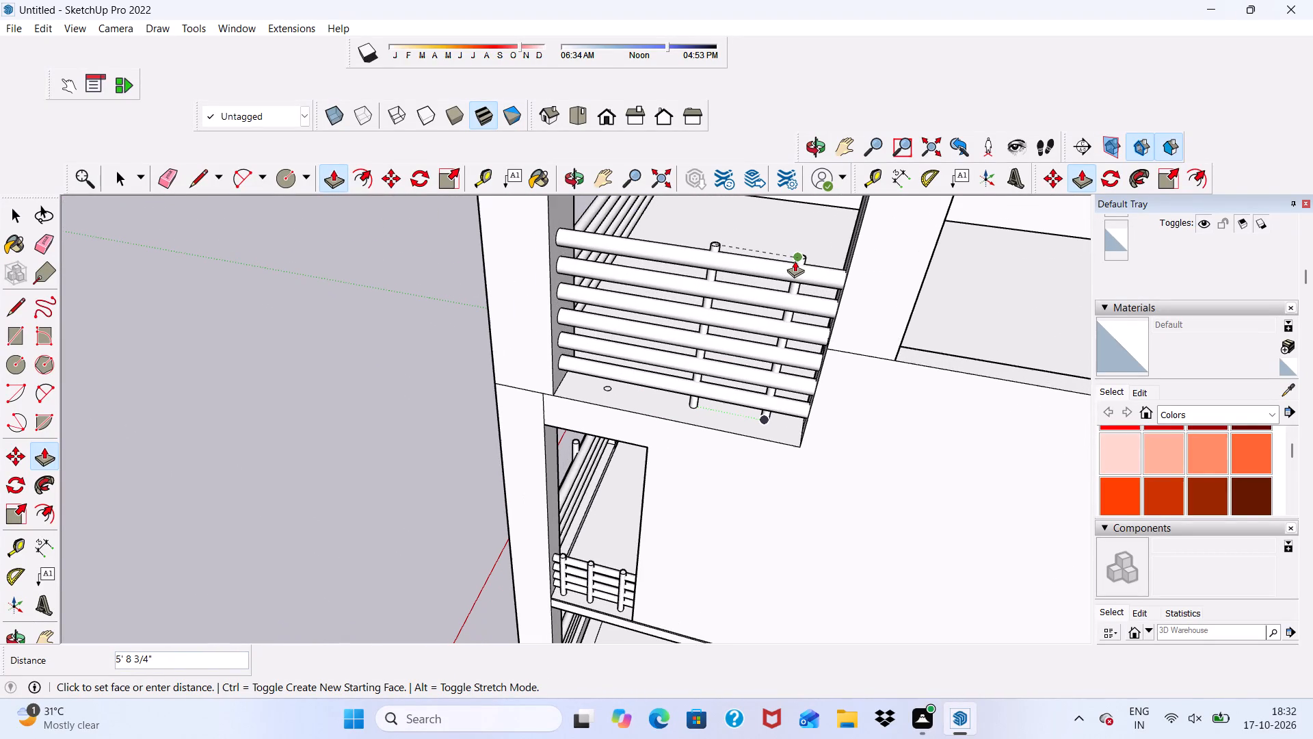
{"action": "left_click", "coordinate": [795, 261]}
{"action": "scroll", "coordinate": [608, 410], "scroll_direction": "up", "scroll_amount": 4}
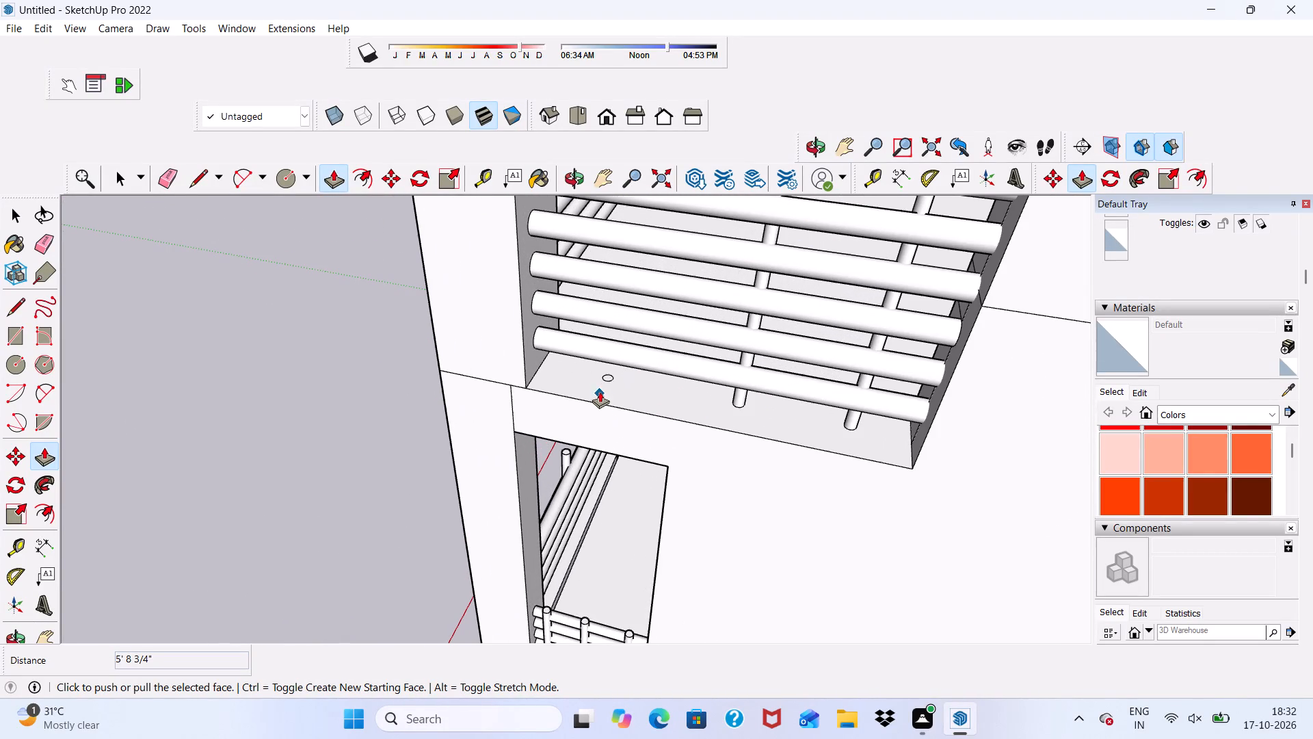
{"action": "key", "text": "space"}
Extrude the remaining floor circle near the corner pillar upward as a round post, level with the other two side posts.
{"action": "scroll", "coordinate": [609, 372], "scroll_direction": "up", "scroll_amount": 9}
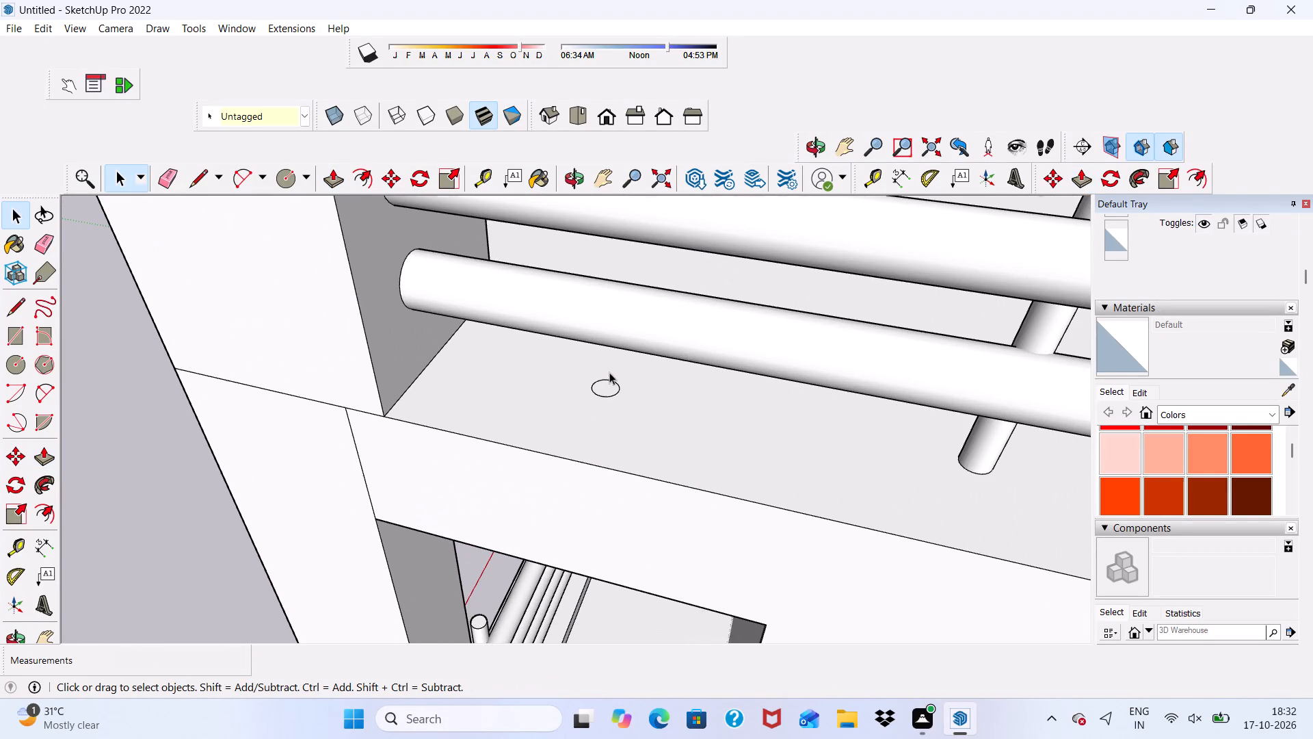
{"action": "left_click", "coordinate": [603, 389]}
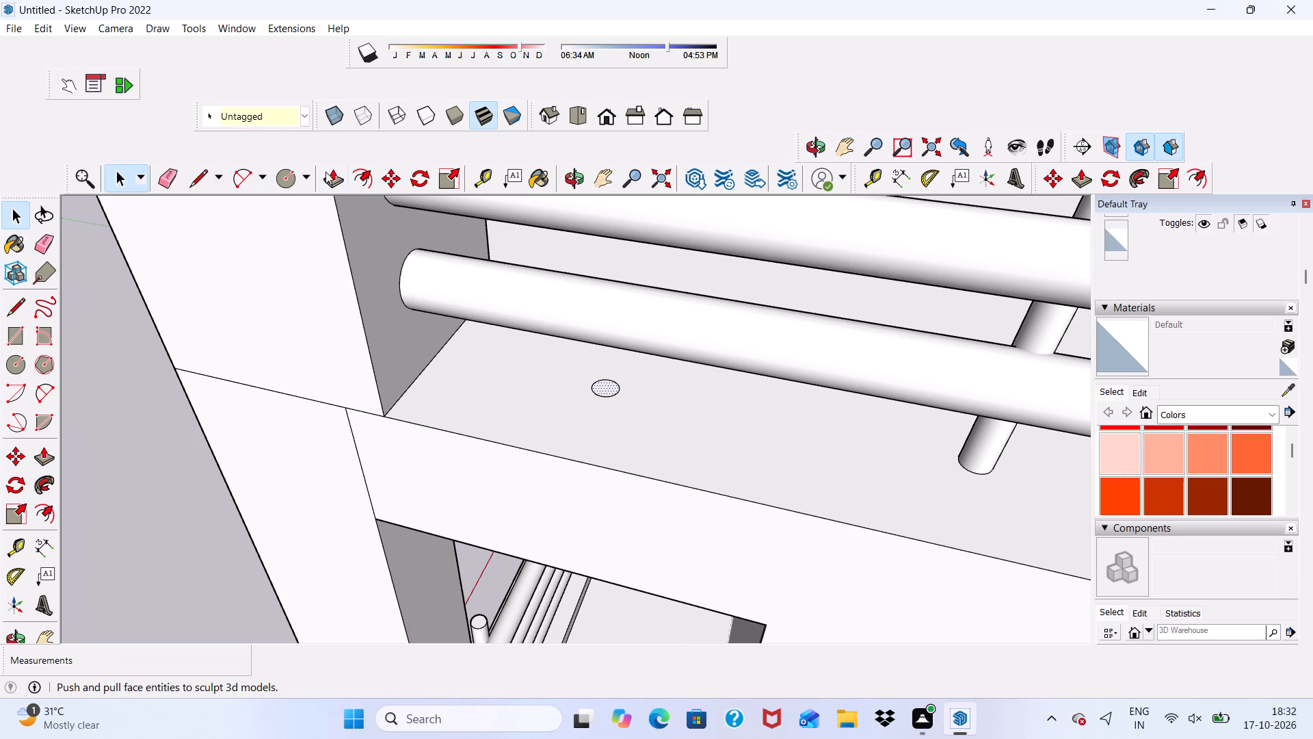
{"action": "left_click", "coordinate": [326, 172]}
{"action": "scroll", "coordinate": [534, 330], "scroll_direction": "up", "scroll_amount": 1}
{"action": "left_click", "coordinate": [622, 391]}
{"action": "scroll", "coordinate": [606, 335], "scroll_direction": "down", "scroll_amount": 6}
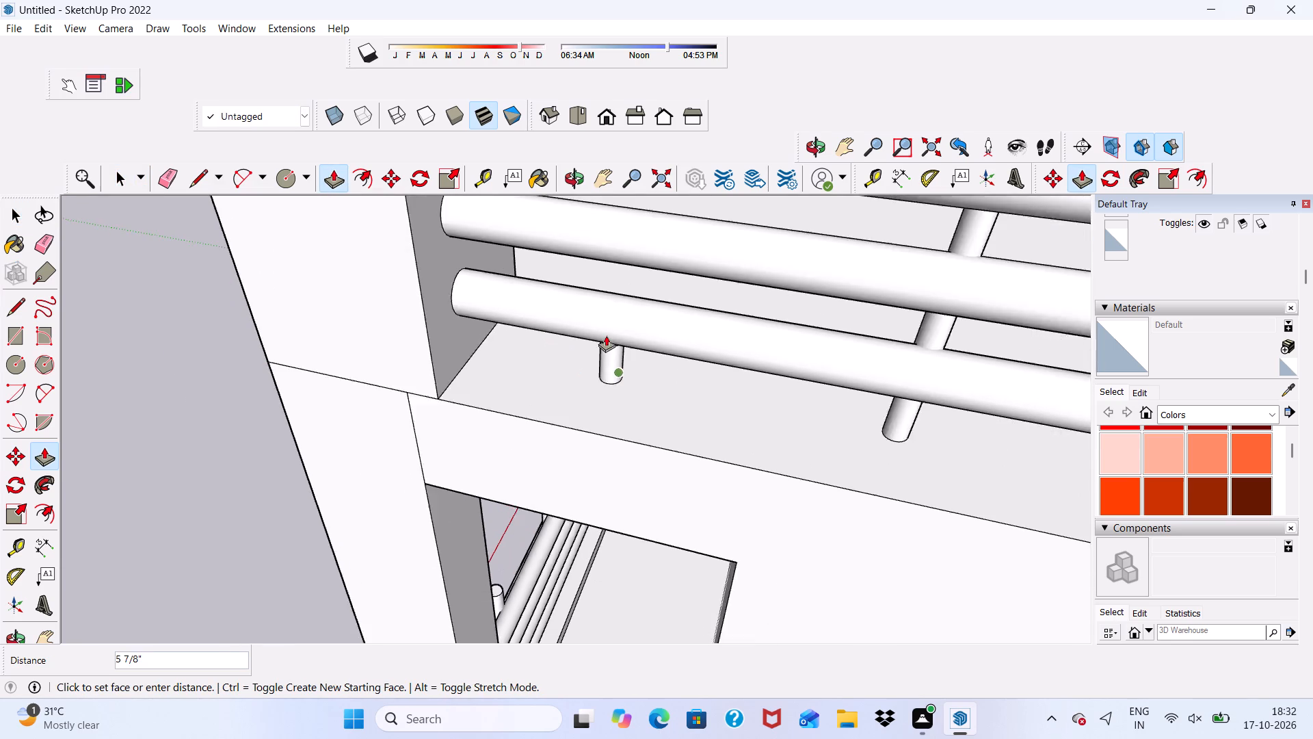
{"action": "scroll", "coordinate": [606, 296], "scroll_direction": "down", "scroll_amount": 12}
{"action": "scroll", "coordinate": [615, 292], "scroll_direction": "down", "scroll_amount": 12}
{"action": "scroll", "coordinate": [687, 215], "scroll_direction": "up", "scroll_amount": 2}
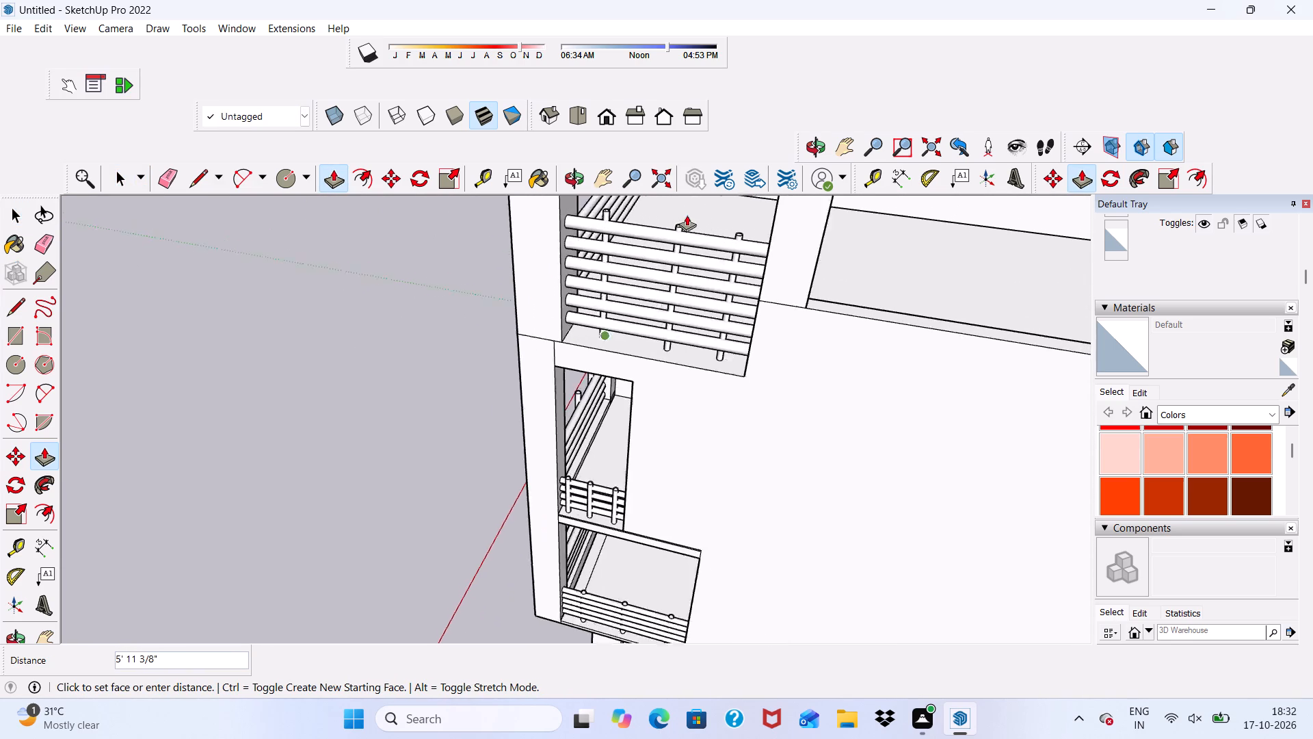
{"action": "scroll", "coordinate": [687, 215], "scroll_direction": "up", "scroll_amount": 2}
{"action": "left_click", "coordinate": [682, 224]}
{"action": "scroll", "coordinate": [672, 246], "scroll_direction": "down", "scroll_amount": 3}
{"action": "key", "text": "space"}
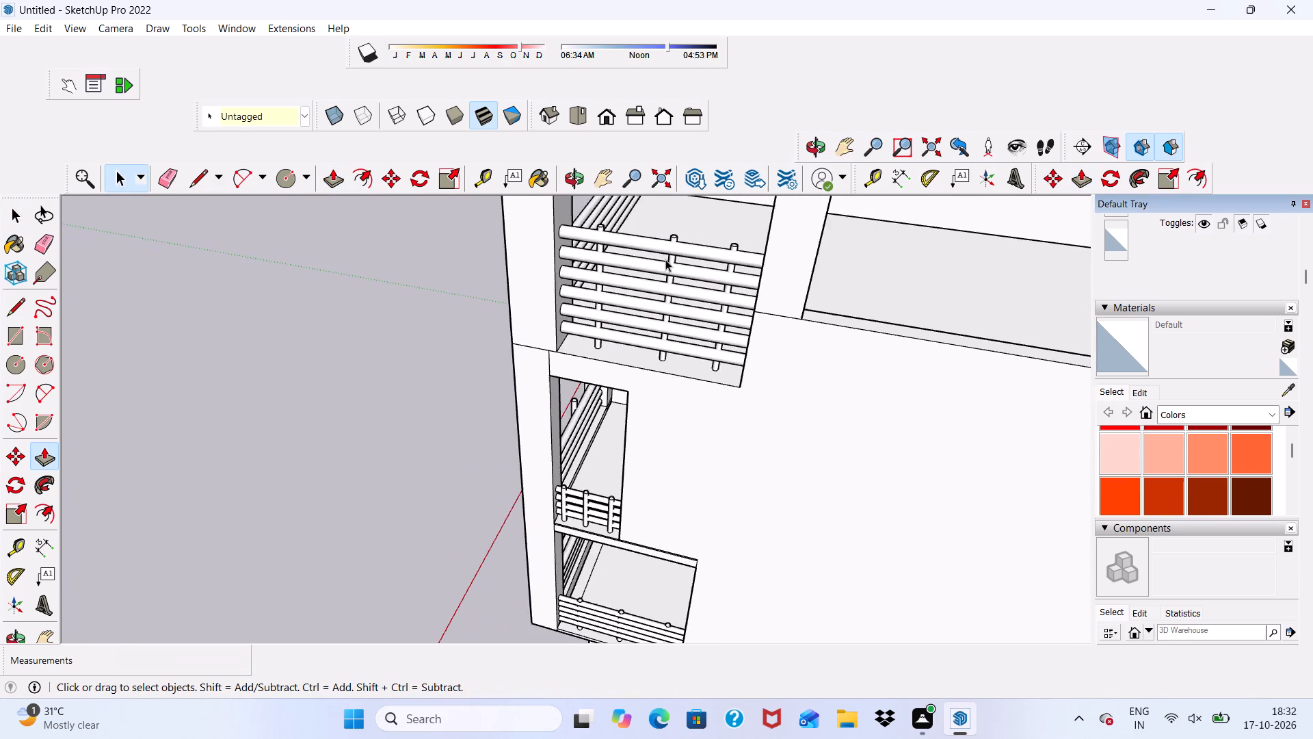
Draw a circle of about 1 9/16" radius on the front terrace ledge beneath the lowest rail, near the window bay wall.
{"action": "scroll", "coordinate": [665, 259], "scroll_direction": "down", "scroll_amount": 5}
{"action": "middle_click_drag", "start_coordinate": [665, 259], "coordinate": [1087, 233]}
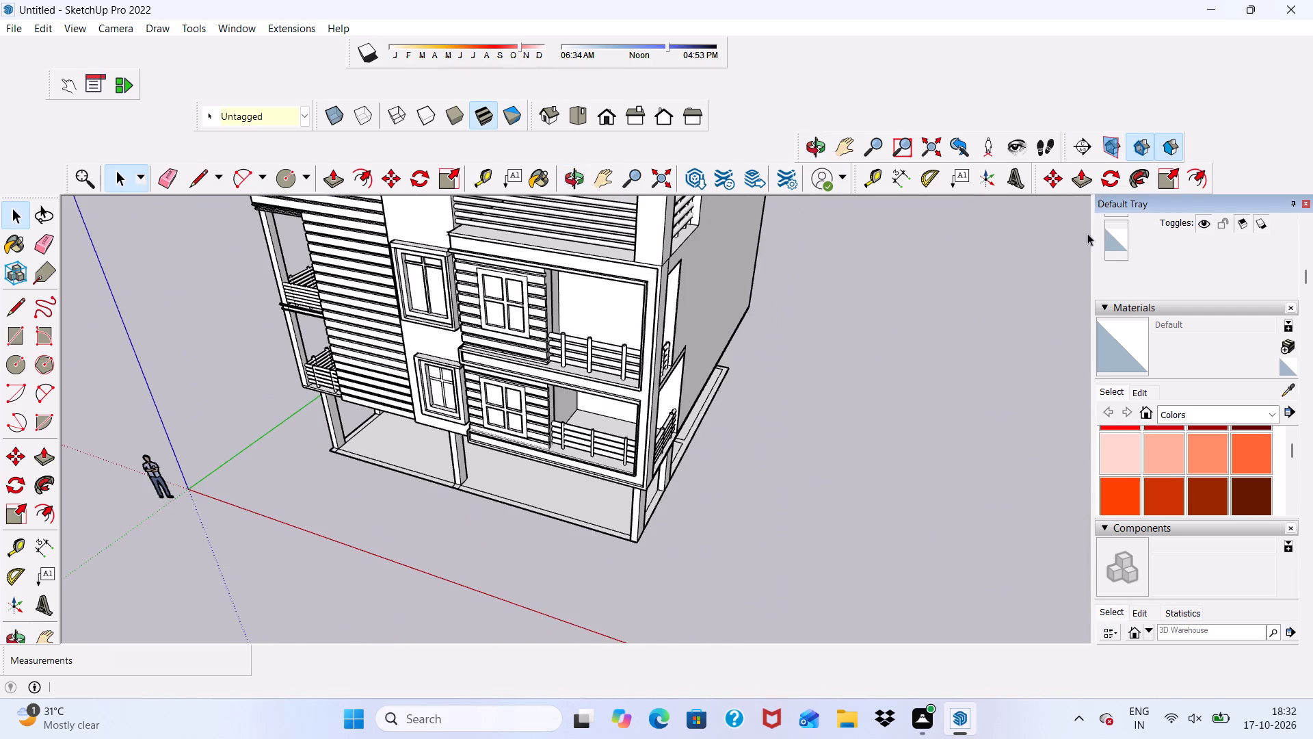
{"action": "scroll", "coordinate": [806, 286], "scroll_direction": "down", "scroll_amount": 6}
{"action": "scroll", "coordinate": [636, 262], "scroll_direction": "up", "scroll_amount": 8}
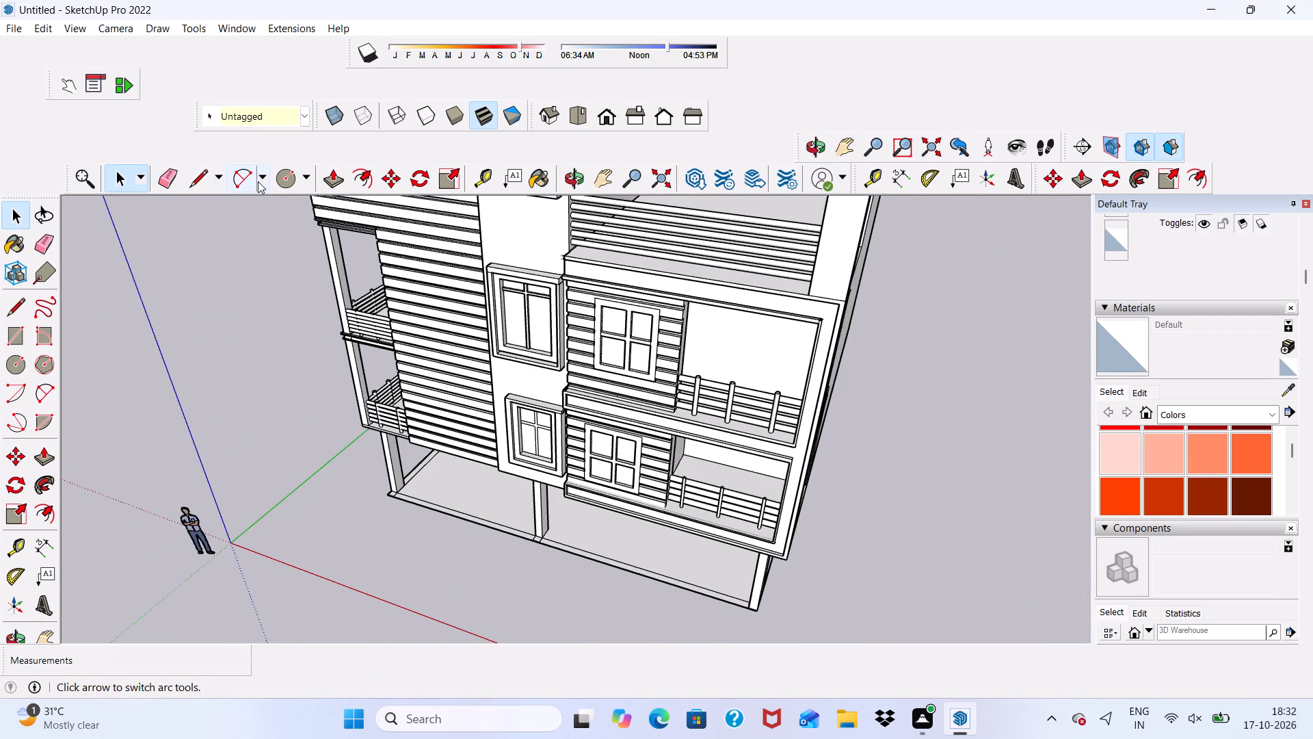
{"action": "left_click", "coordinate": [279, 177]}
{"action": "scroll", "coordinate": [669, 288], "scroll_direction": "down", "scroll_amount": 5}
{"action": "scroll", "coordinate": [630, 261], "scroll_direction": "up", "scroll_amount": 3}
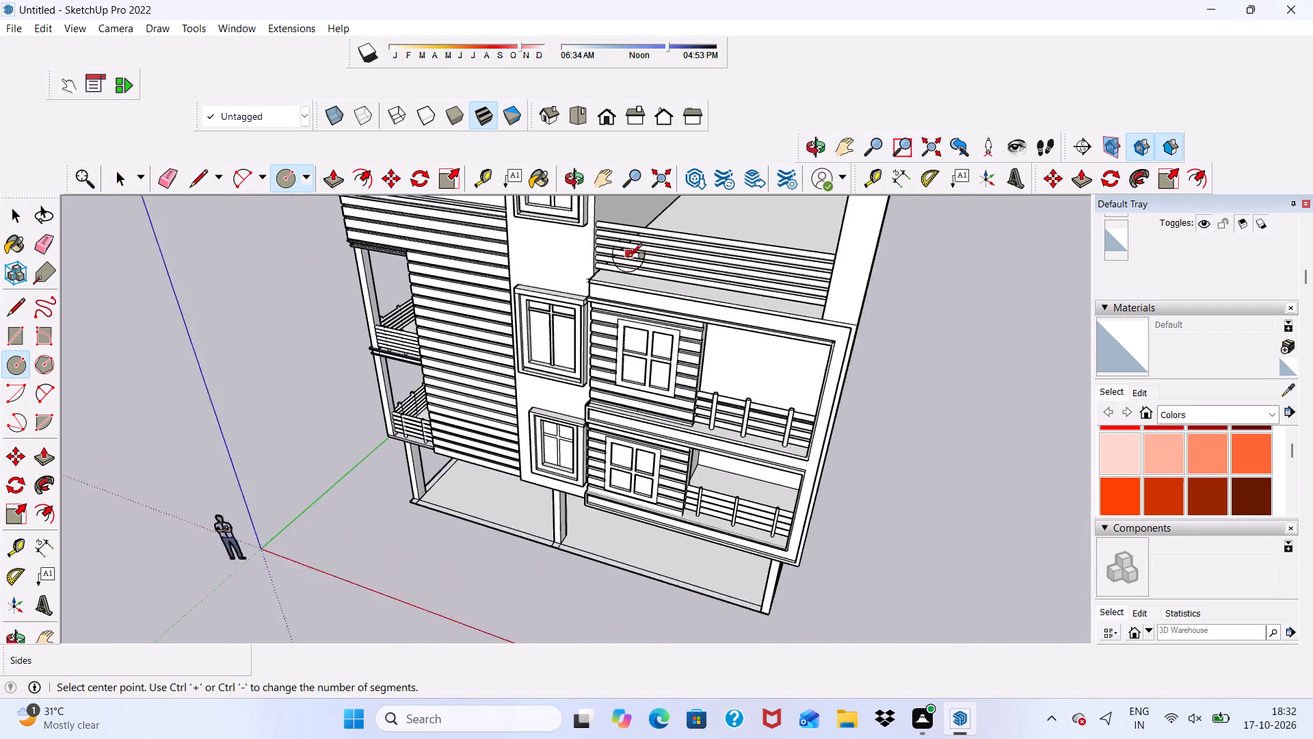
{"action": "scroll", "coordinate": [628, 259], "scroll_direction": "up", "scroll_amount": 20}
{"action": "scroll", "coordinate": [605, 341], "scroll_direction": "up", "scroll_amount": 4}
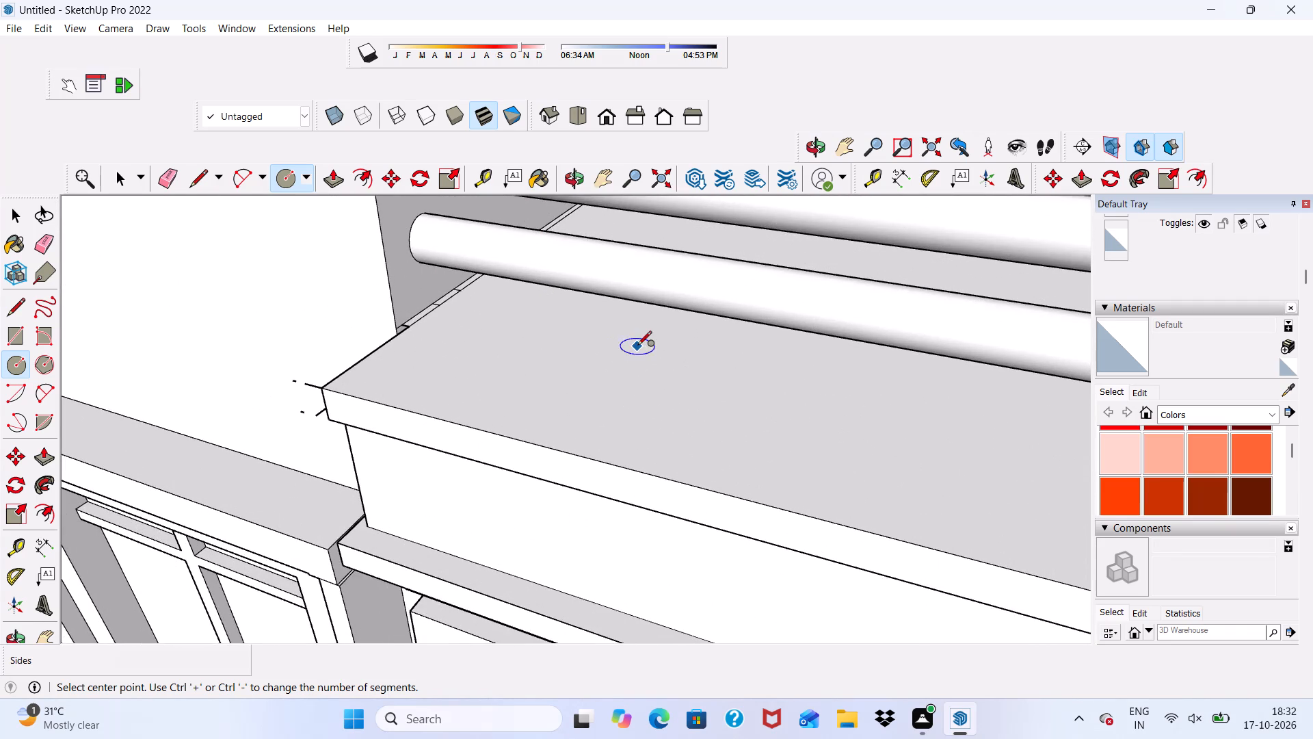
{"action": "scroll", "coordinate": [639, 337], "scroll_direction": "up", "scroll_amount": 4}
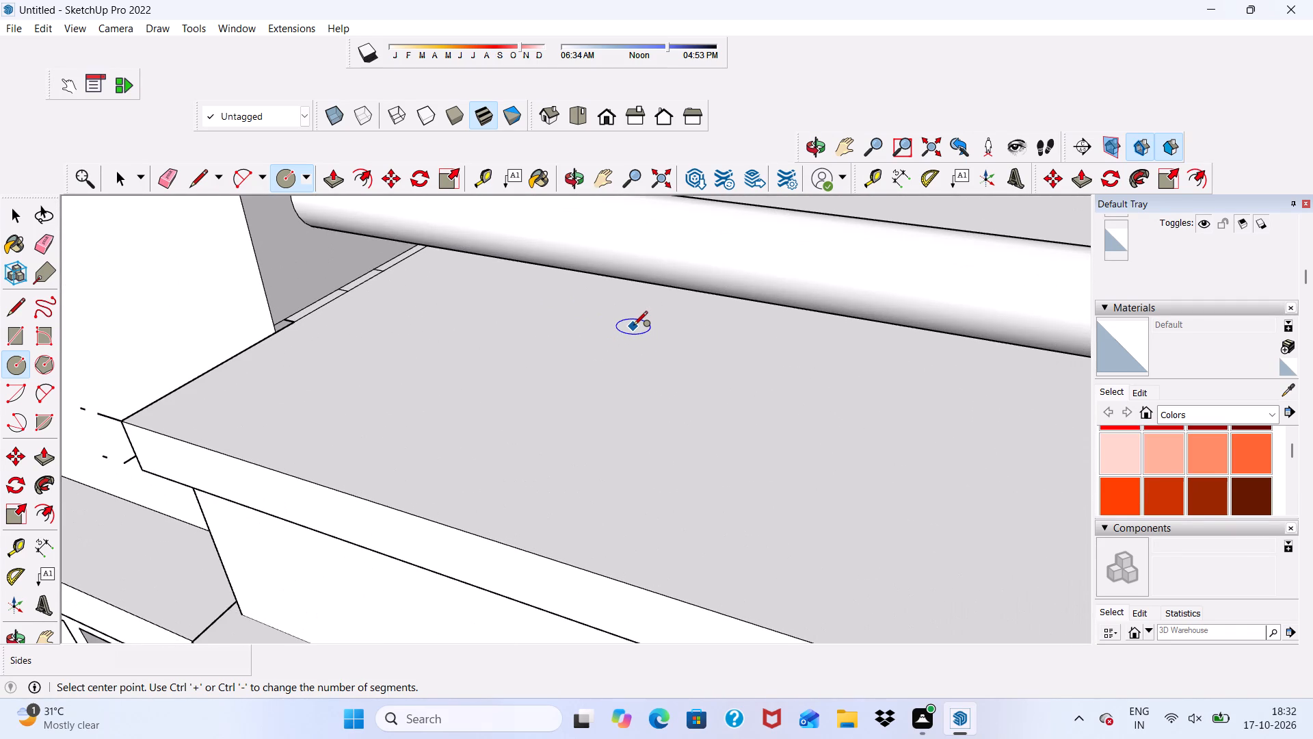
{"action": "left_click", "coordinate": [633, 326]}
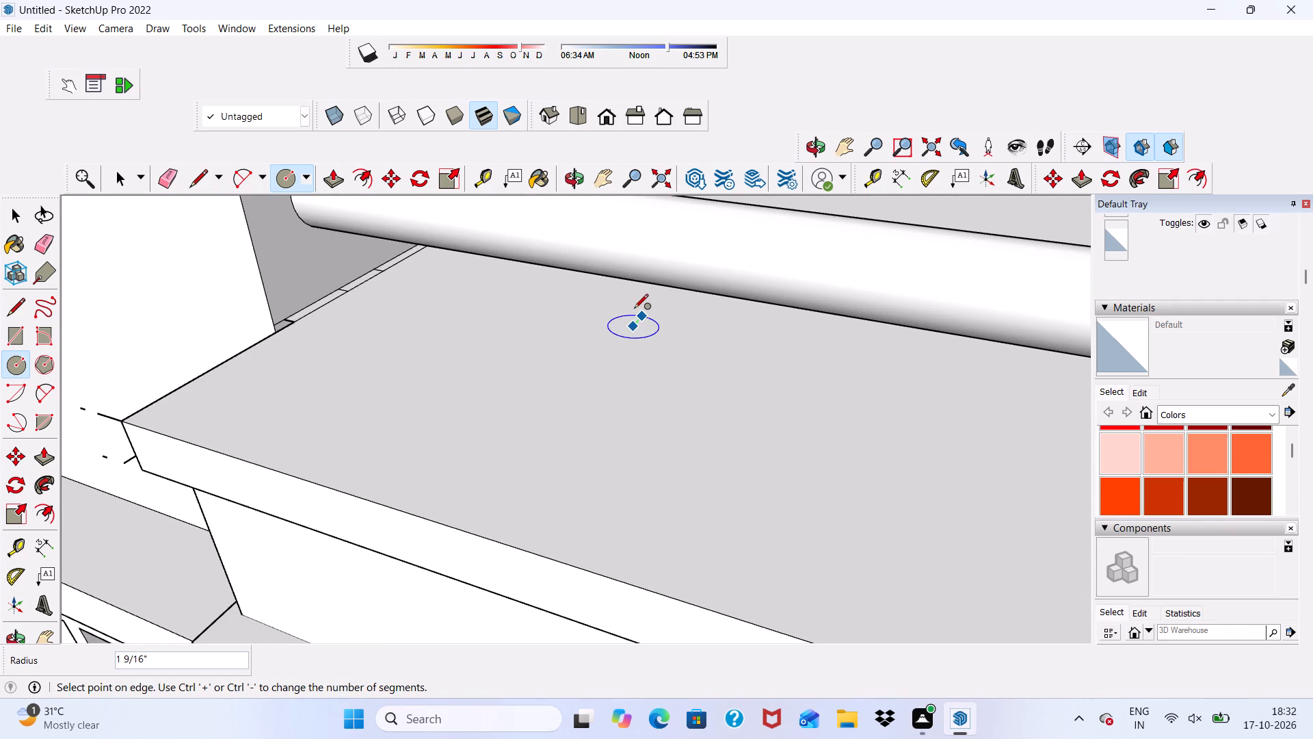
{"action": "left_click", "coordinate": [634, 309]}
{"action": "key", "text": "space"}
Copy the front ledge circle and its face along the rail direction, away from the window bay wall.
{"action": "double_click", "coordinate": [634, 335]}
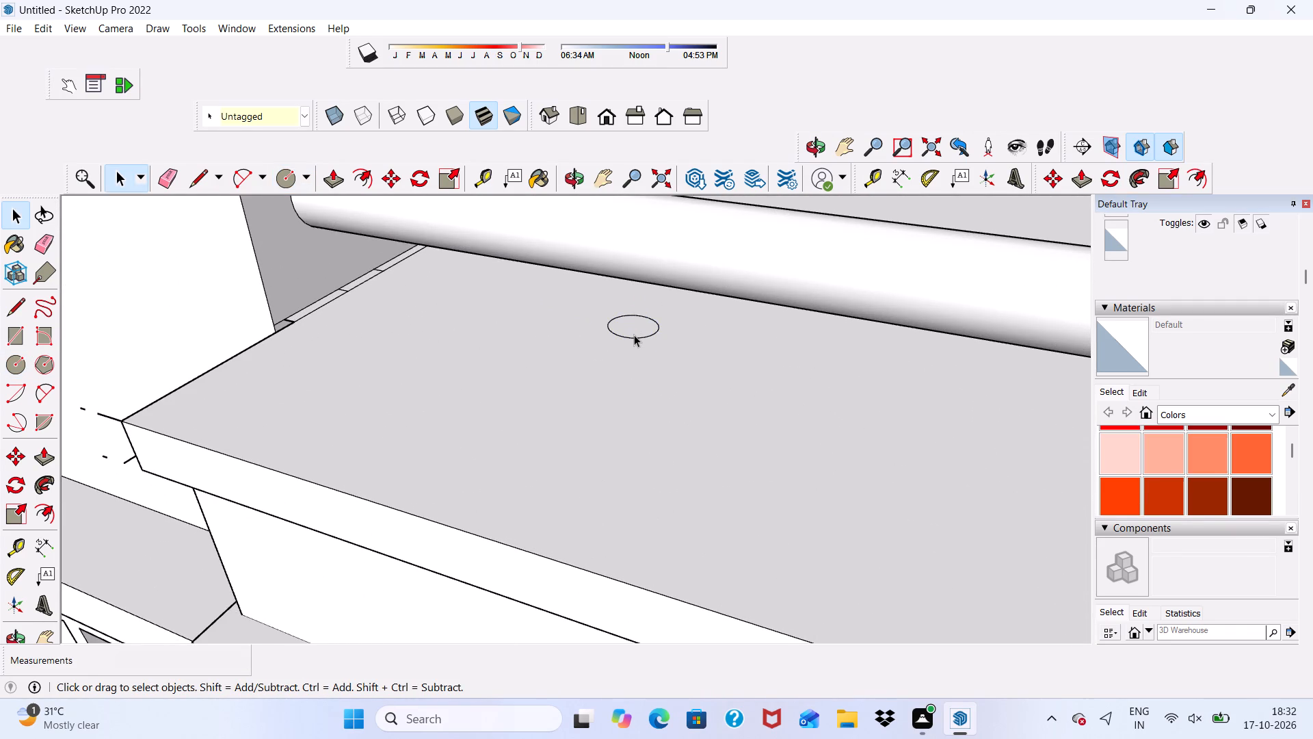
{"action": "left_click", "coordinate": [389, 178]}
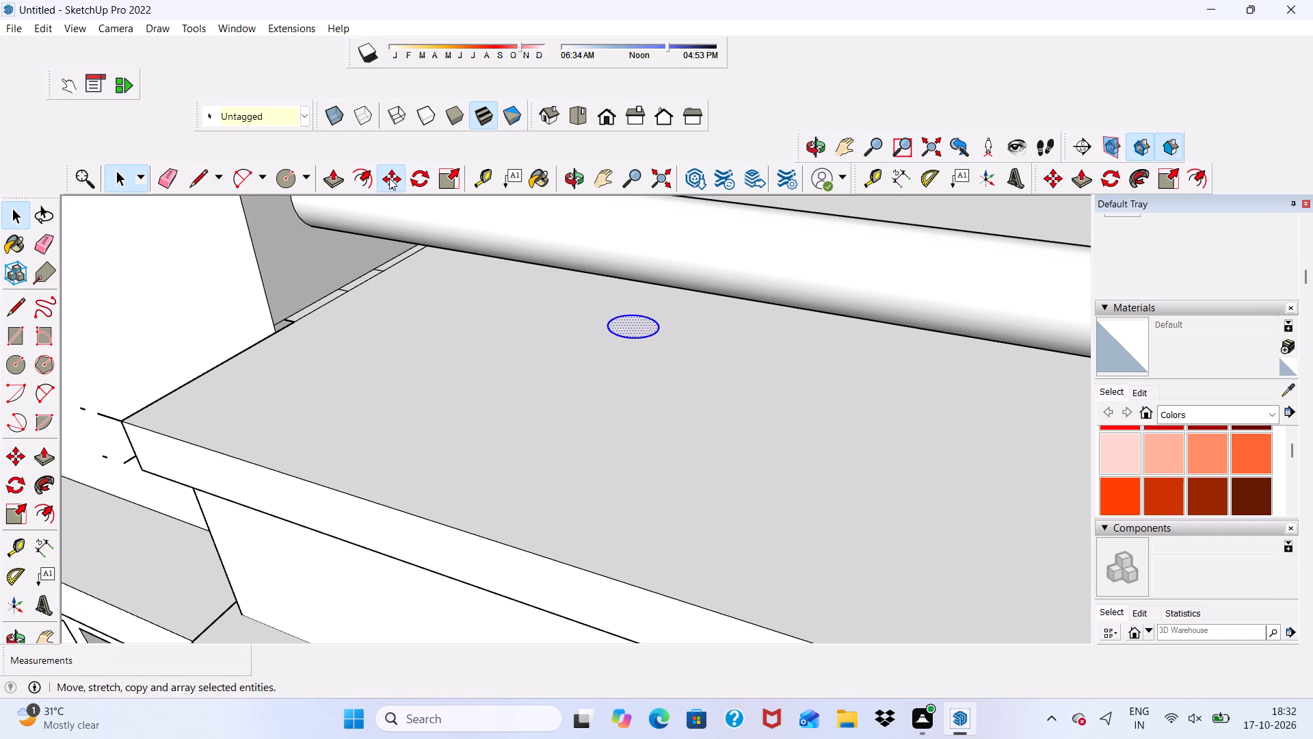
{"action": "left_click", "coordinate": [625, 330]}
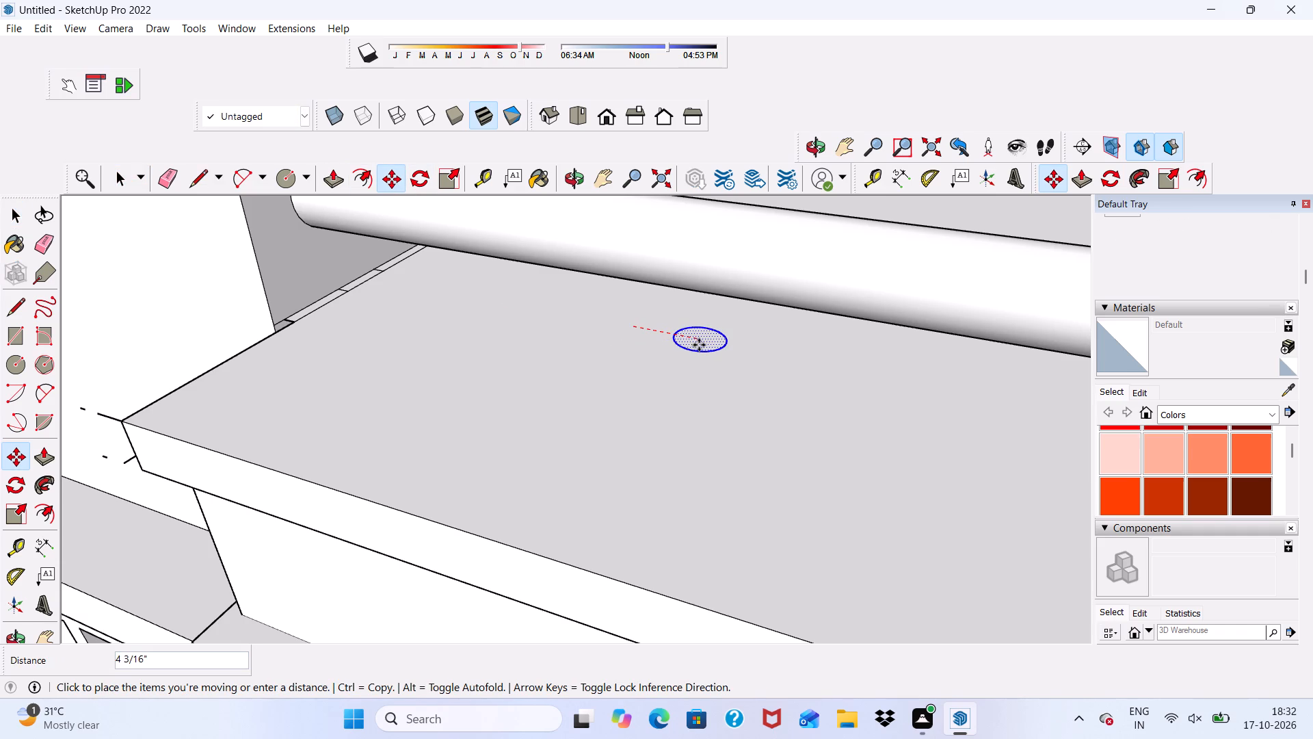
{"action": "scroll", "coordinate": [673, 348], "scroll_direction": "down", "scroll_amount": 10}
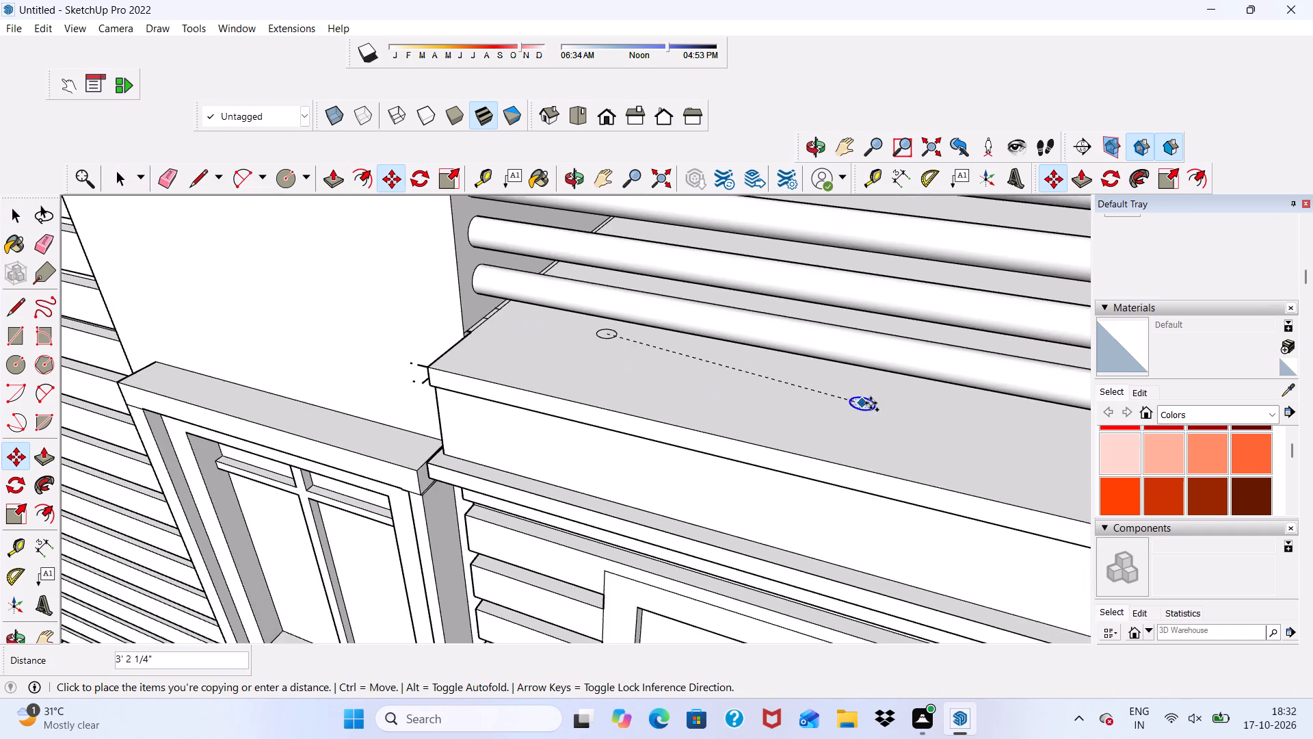
{"action": "scroll", "coordinate": [875, 402], "scroll_direction": "up", "scroll_amount": 5}
{"action": "left_click", "coordinate": [819, 377]}
Copy the second front ledge circle about 3' 10 1/8" further along the rail direction, toward the far pillar.
{"action": "scroll", "coordinate": [768, 366], "scroll_direction": "down", "scroll_amount": 5}
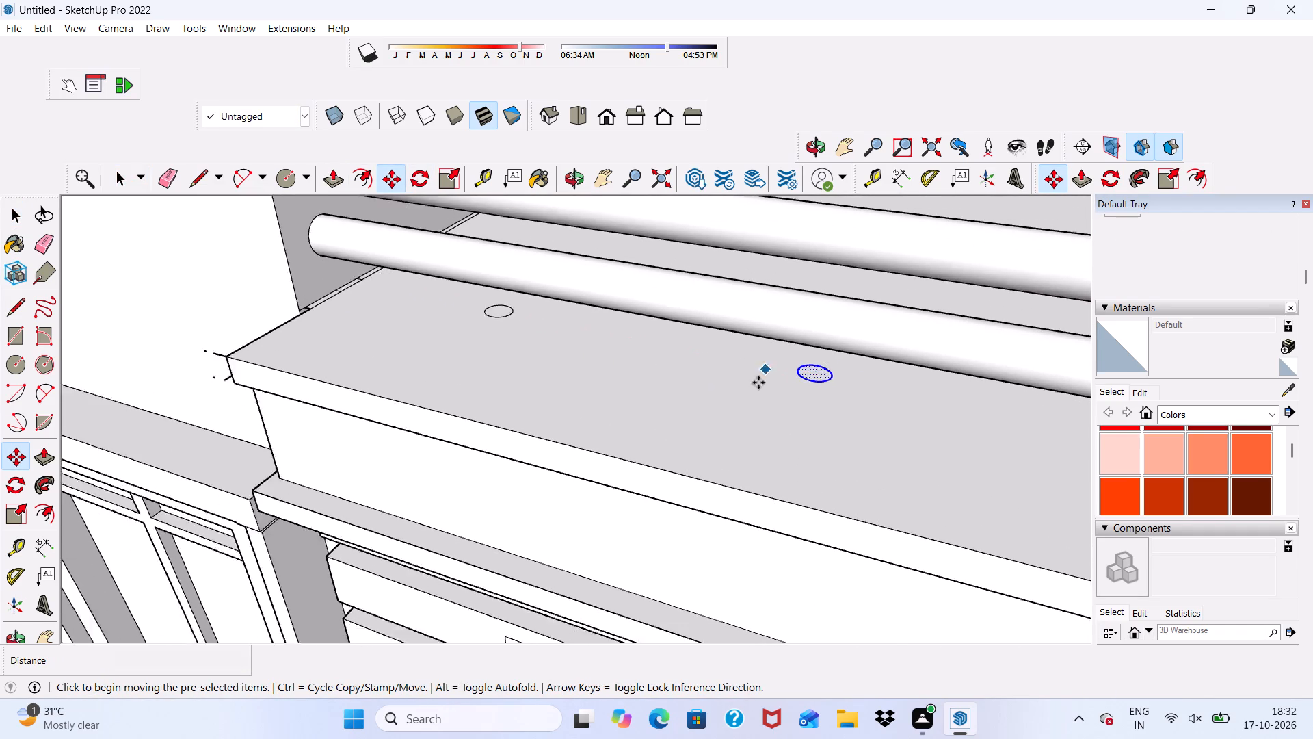
{"action": "scroll", "coordinate": [758, 383], "scroll_direction": "down", "scroll_amount": 7}
{"action": "scroll", "coordinate": [832, 350], "scroll_direction": "down", "scroll_amount": 1}
{"action": "scroll", "coordinate": [664, 364], "scroll_direction": "down", "scroll_amount": 5}
{"action": "middle_click_drag", "start_coordinate": [656, 412], "coordinate": [712, 441]}
{"action": "scroll", "coordinate": [712, 441], "scroll_direction": "down", "scroll_amount": 1}
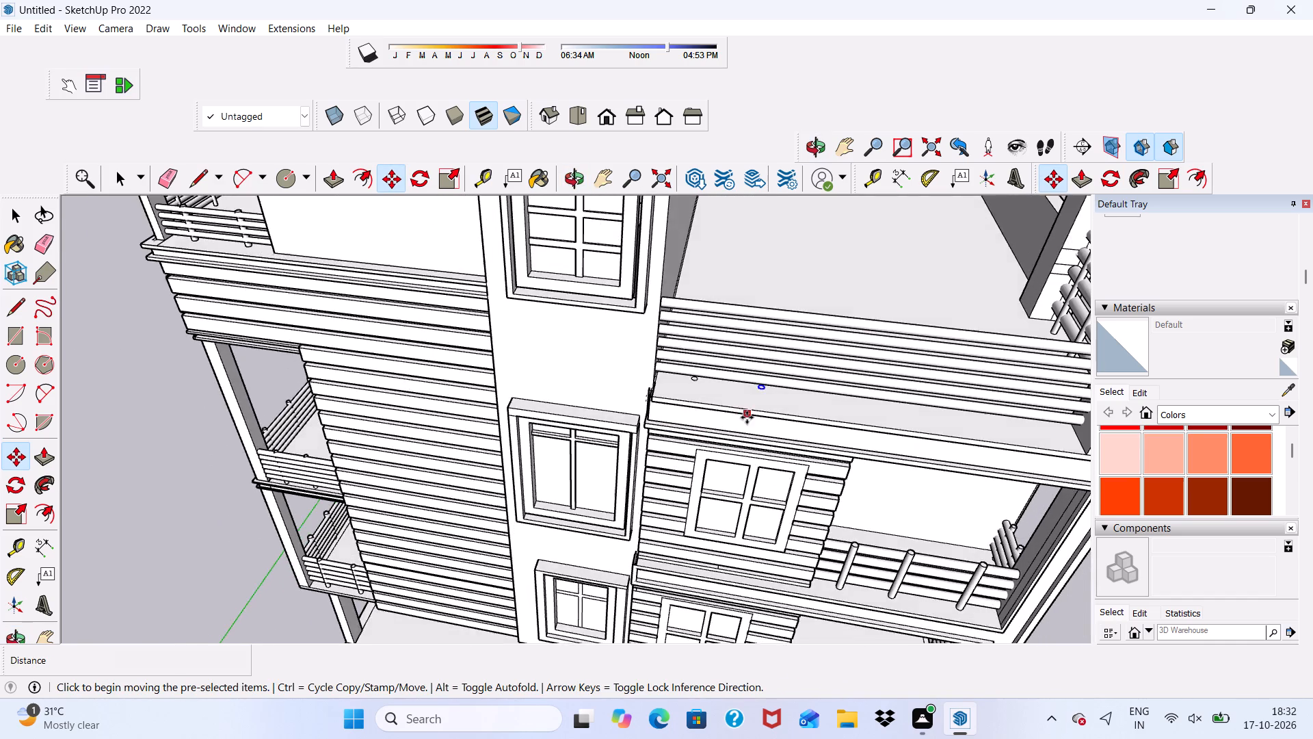
{"action": "scroll", "coordinate": [747, 417], "scroll_direction": "up", "scroll_amount": 5}
{"action": "scroll", "coordinate": [786, 372], "scroll_direction": "up", "scroll_amount": 12}
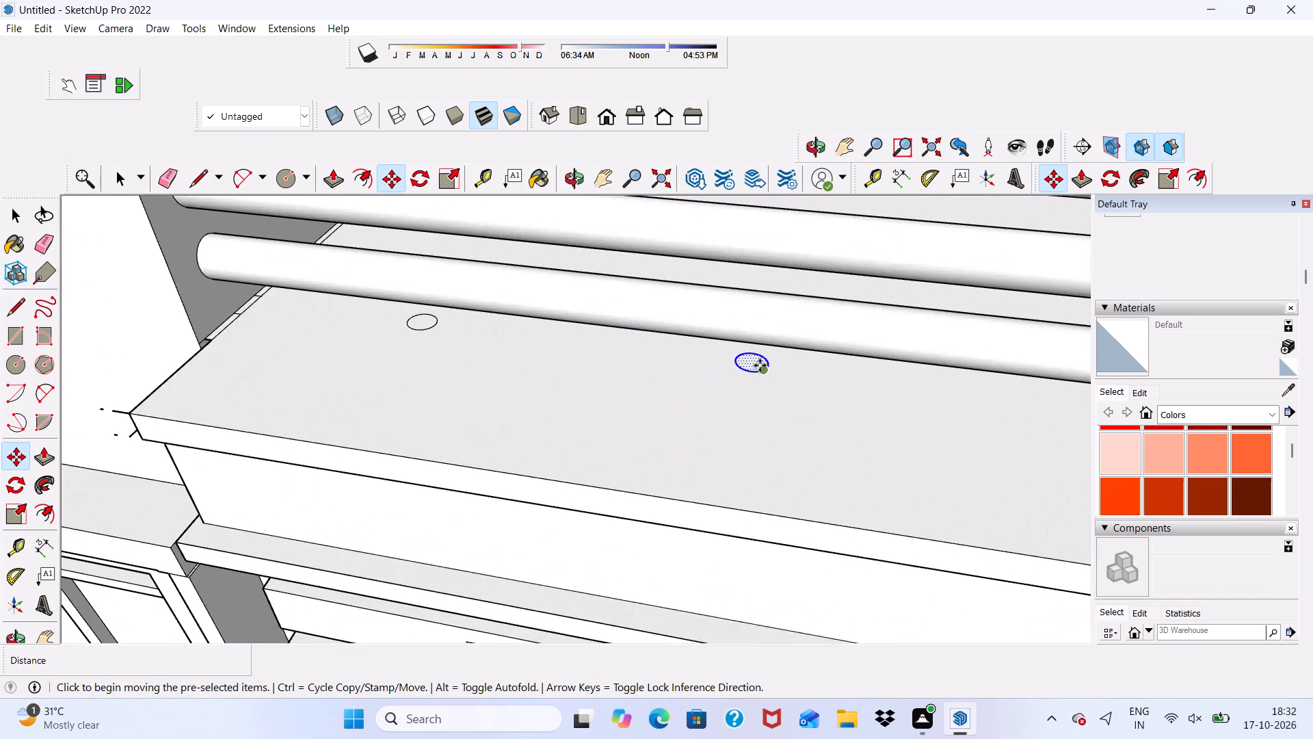
{"action": "left_click", "coordinate": [760, 365]}
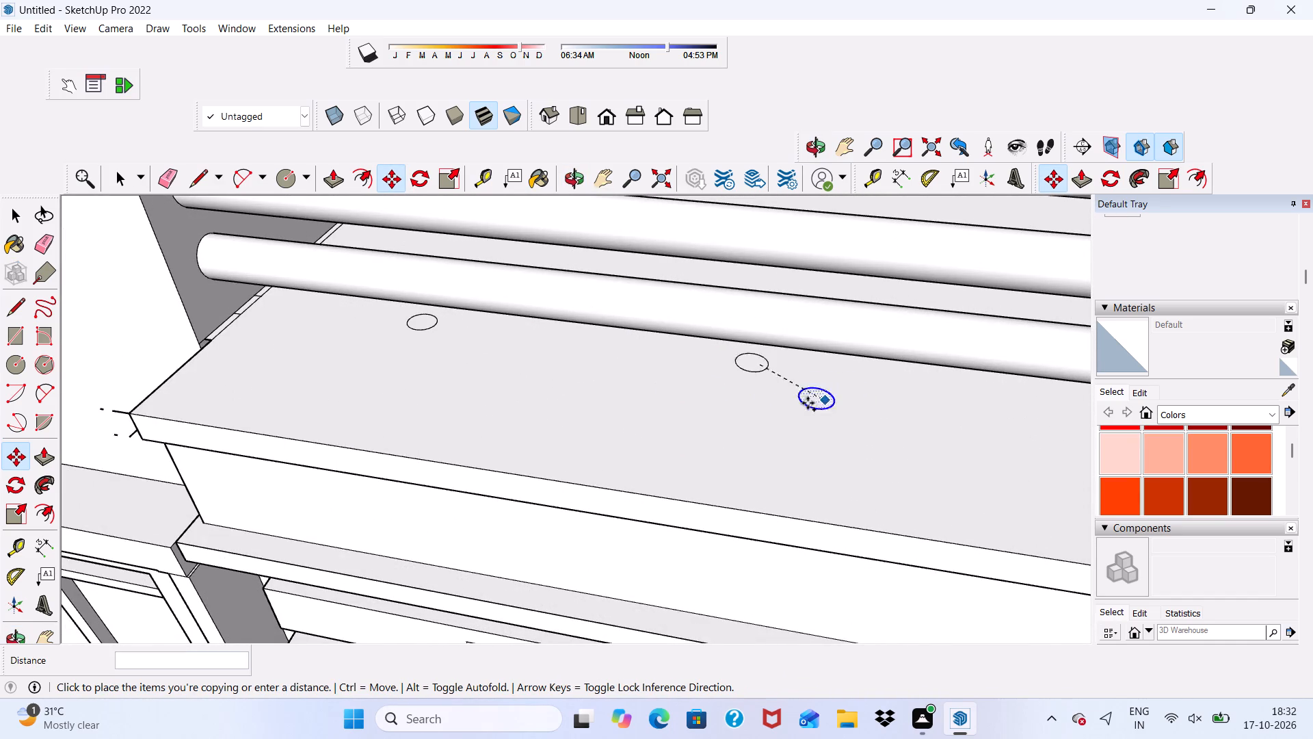
{"action": "scroll", "coordinate": [756, 417], "scroll_direction": "down", "scroll_amount": 6}
{"action": "scroll", "coordinate": [622, 338], "scroll_direction": "down", "scroll_amount": 5}
{"action": "scroll", "coordinate": [972, 424], "scroll_direction": "up", "scroll_amount": 4}
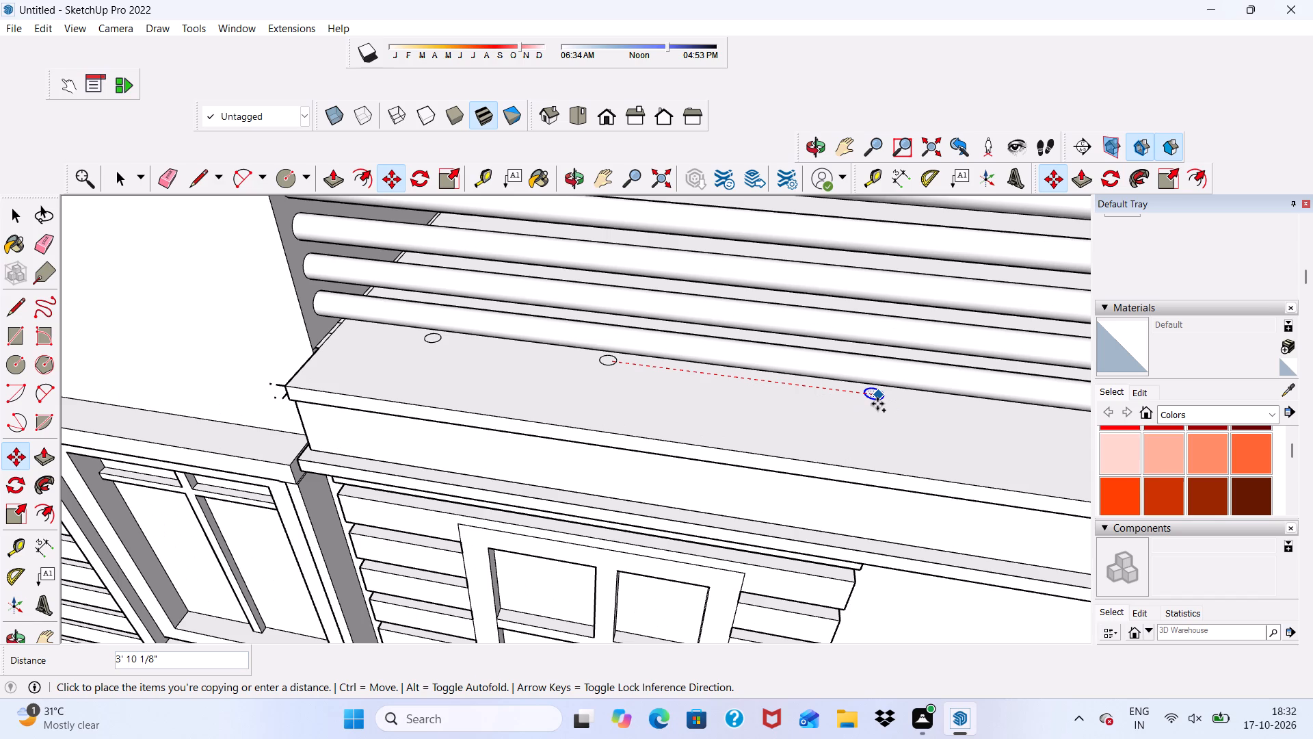
{"action": "left_click", "coordinate": [877, 404]}
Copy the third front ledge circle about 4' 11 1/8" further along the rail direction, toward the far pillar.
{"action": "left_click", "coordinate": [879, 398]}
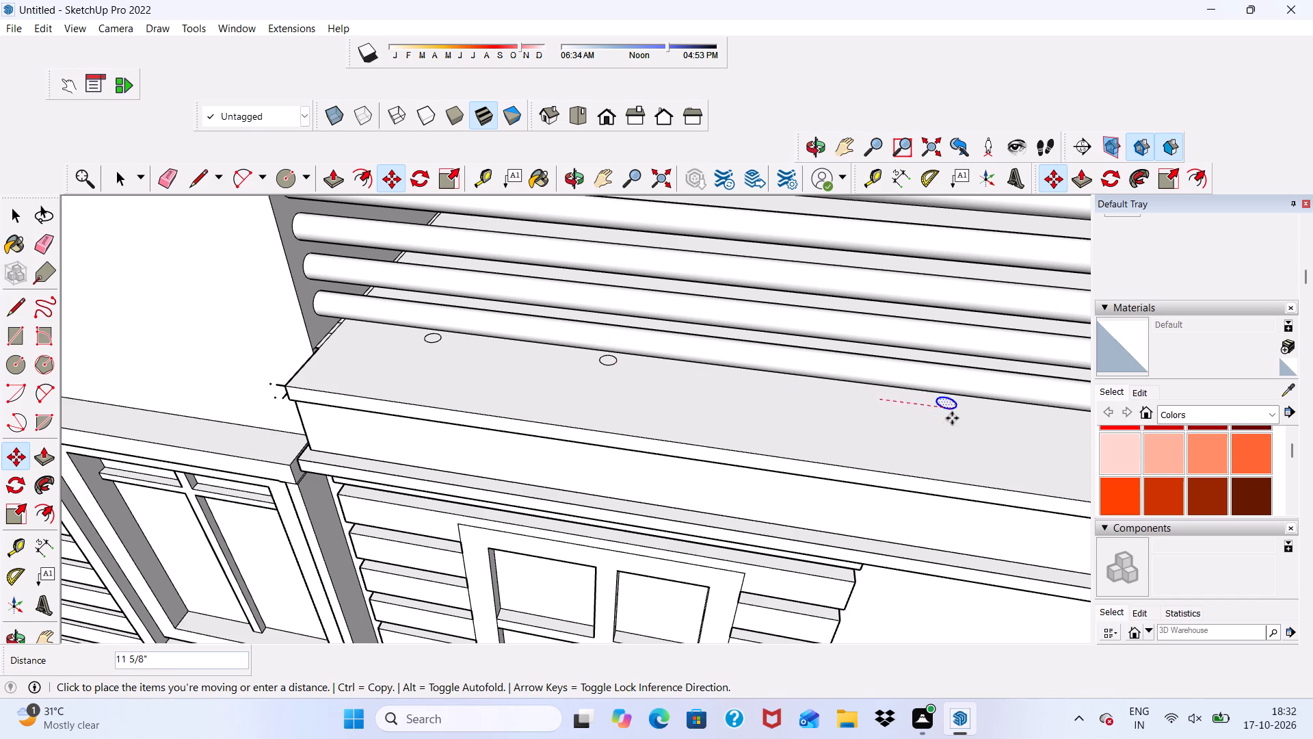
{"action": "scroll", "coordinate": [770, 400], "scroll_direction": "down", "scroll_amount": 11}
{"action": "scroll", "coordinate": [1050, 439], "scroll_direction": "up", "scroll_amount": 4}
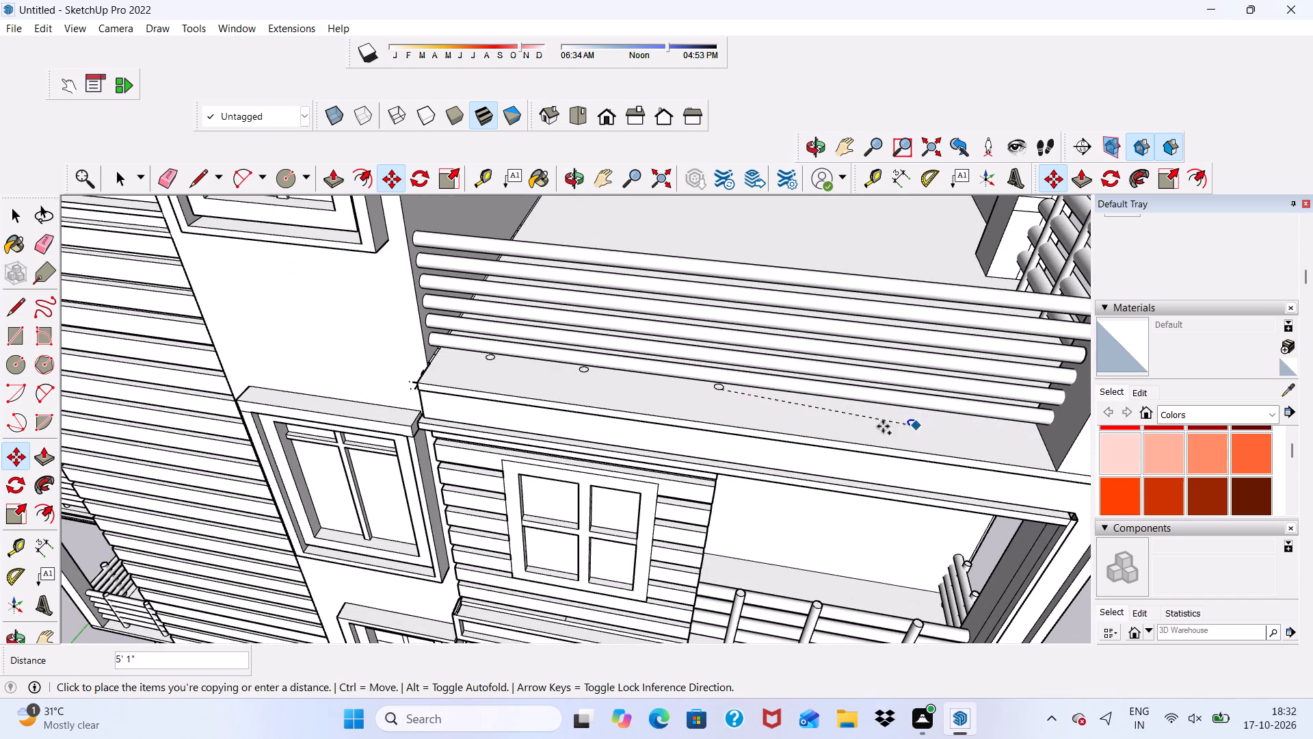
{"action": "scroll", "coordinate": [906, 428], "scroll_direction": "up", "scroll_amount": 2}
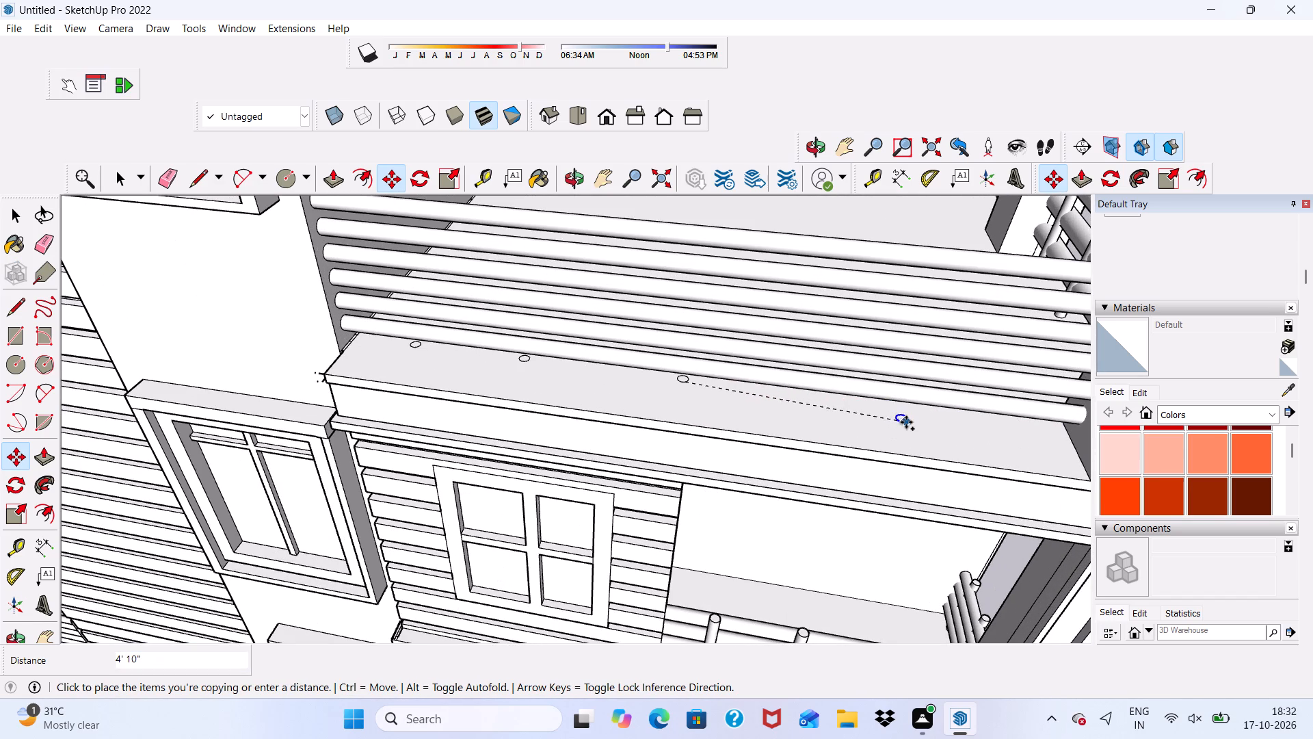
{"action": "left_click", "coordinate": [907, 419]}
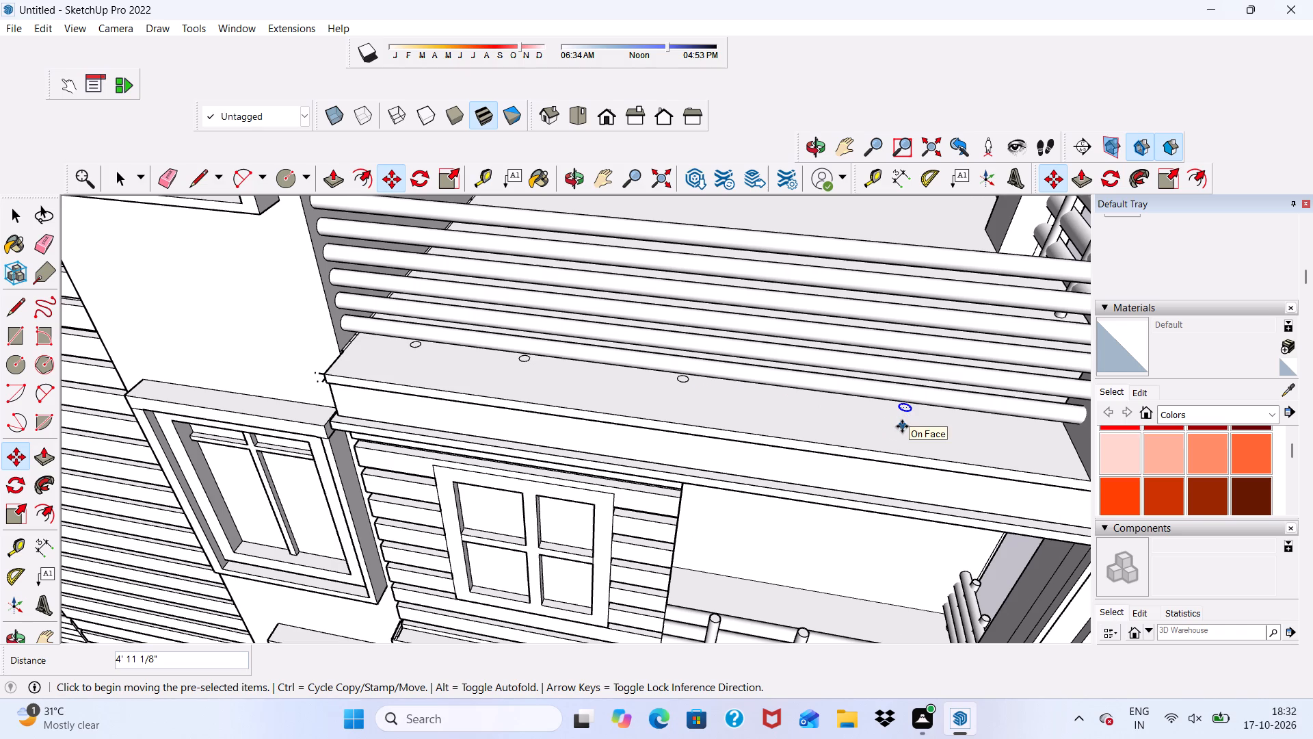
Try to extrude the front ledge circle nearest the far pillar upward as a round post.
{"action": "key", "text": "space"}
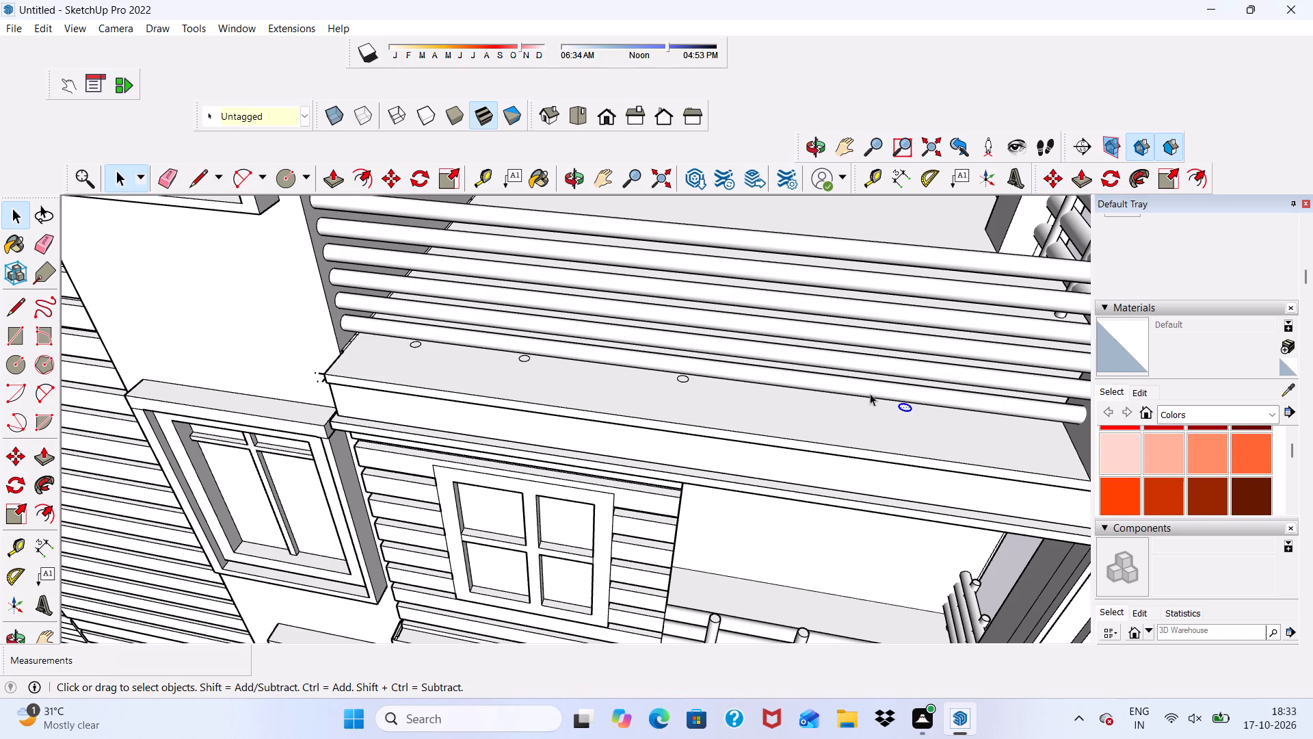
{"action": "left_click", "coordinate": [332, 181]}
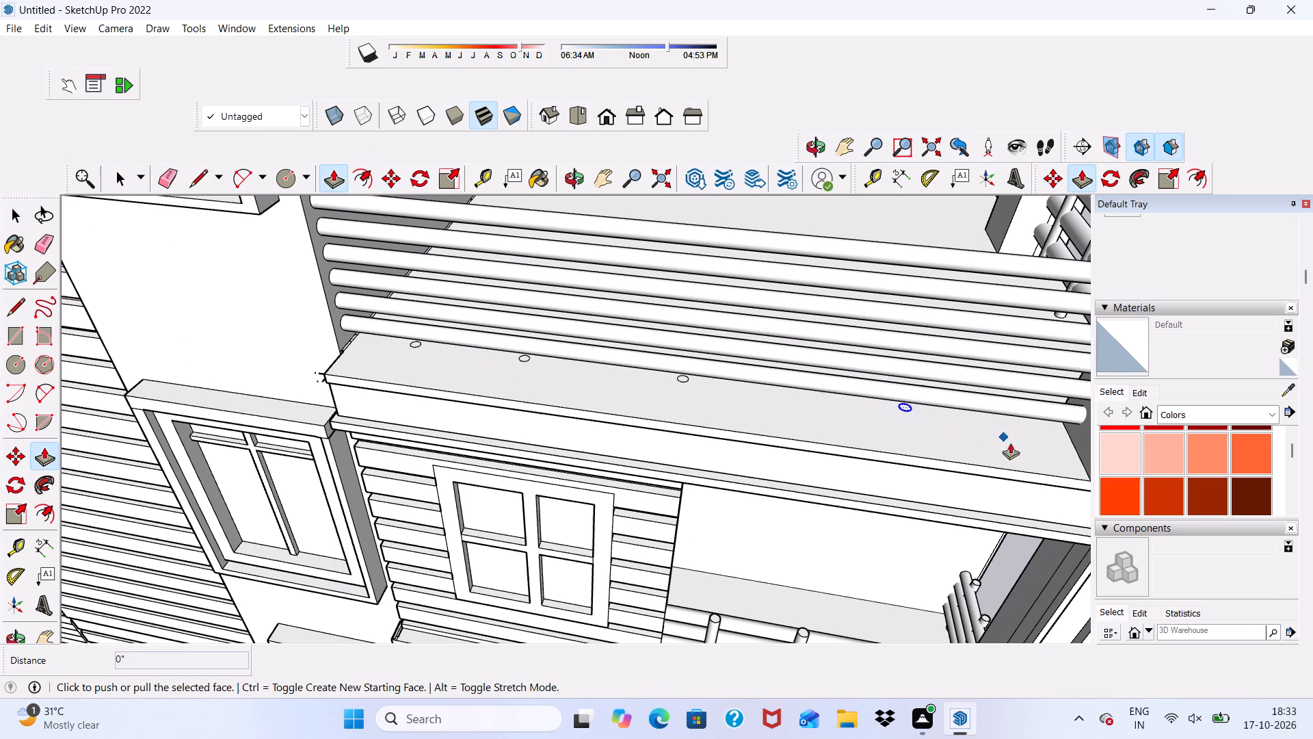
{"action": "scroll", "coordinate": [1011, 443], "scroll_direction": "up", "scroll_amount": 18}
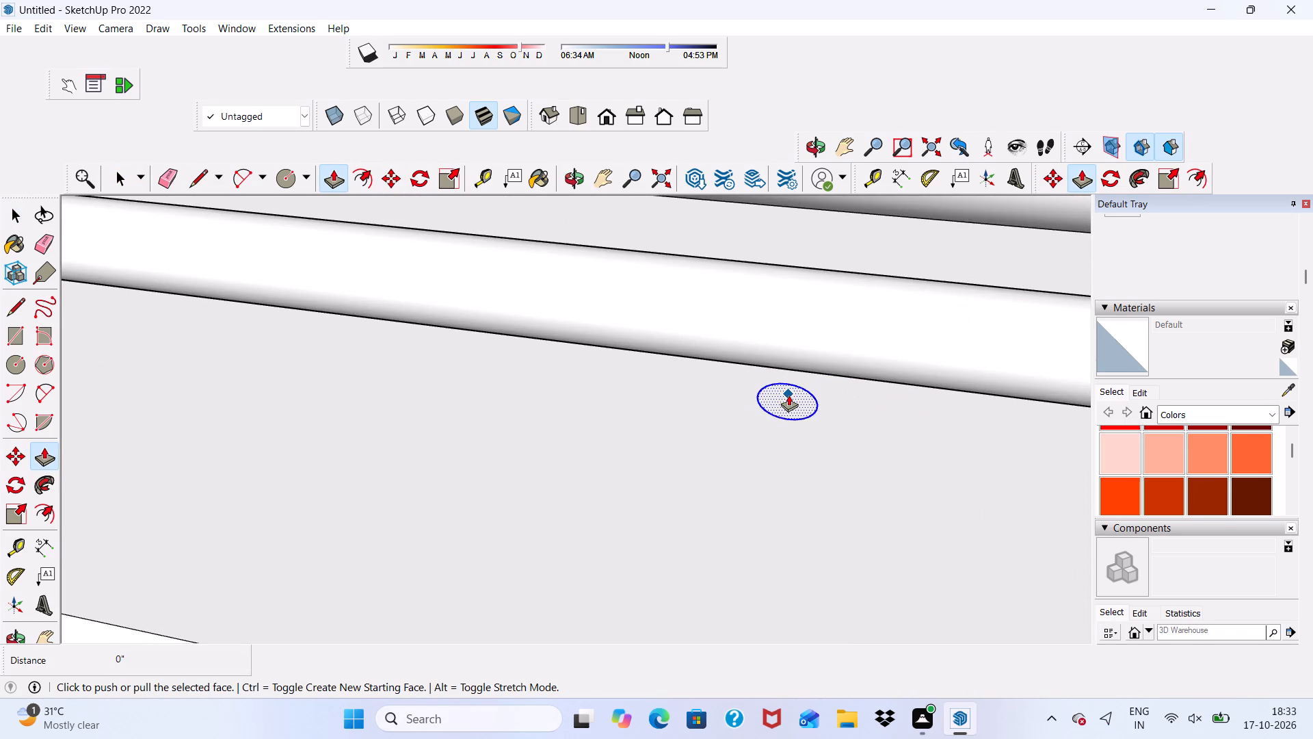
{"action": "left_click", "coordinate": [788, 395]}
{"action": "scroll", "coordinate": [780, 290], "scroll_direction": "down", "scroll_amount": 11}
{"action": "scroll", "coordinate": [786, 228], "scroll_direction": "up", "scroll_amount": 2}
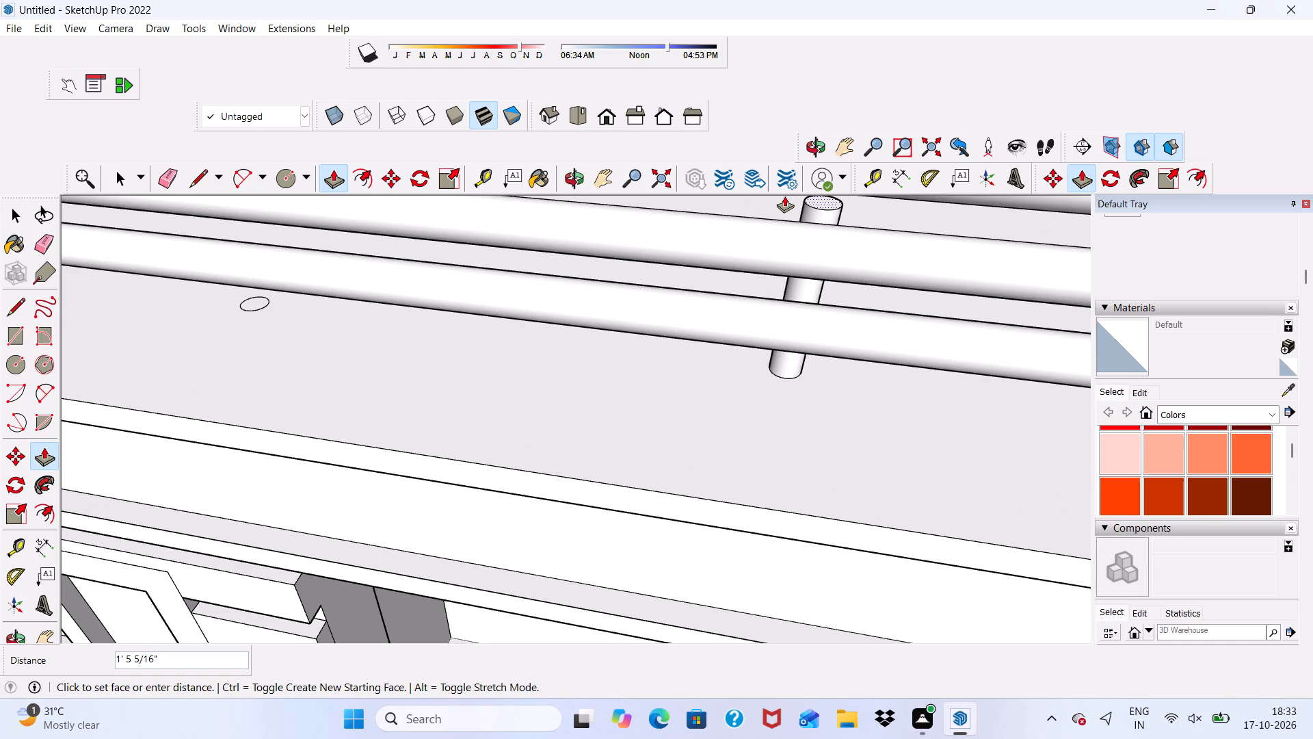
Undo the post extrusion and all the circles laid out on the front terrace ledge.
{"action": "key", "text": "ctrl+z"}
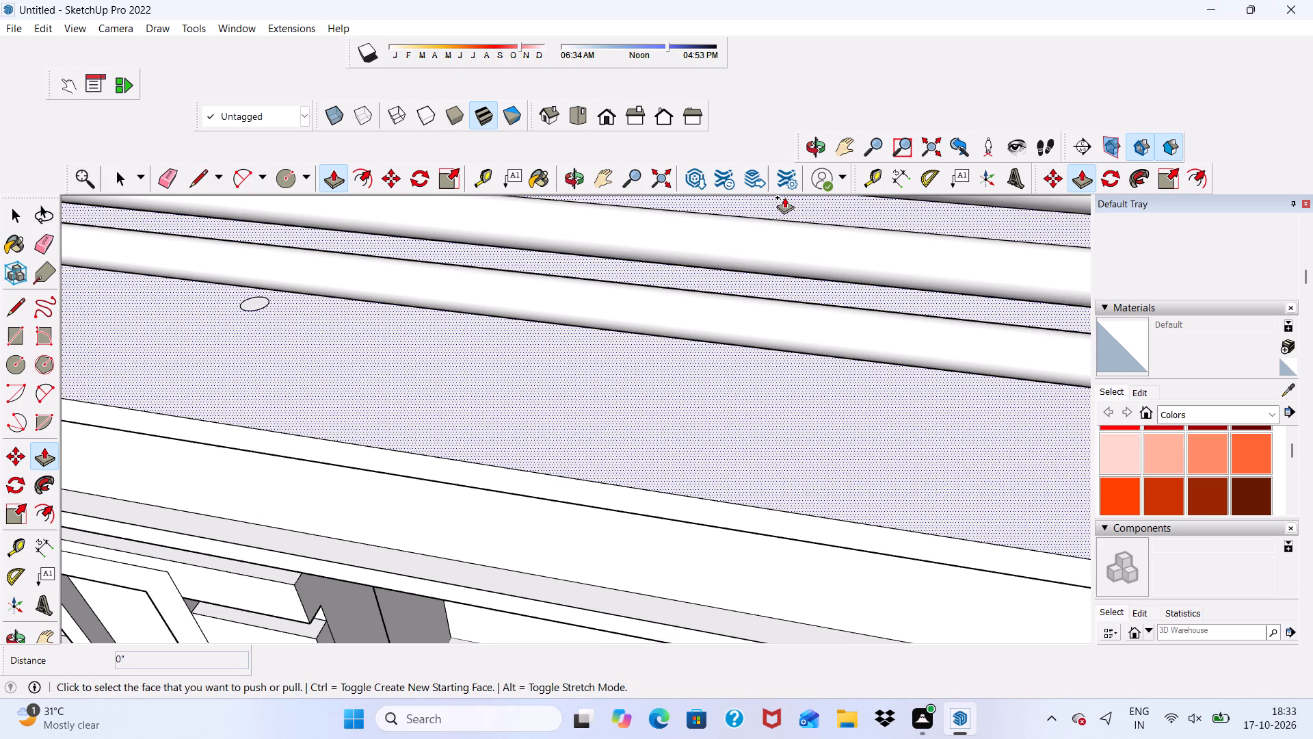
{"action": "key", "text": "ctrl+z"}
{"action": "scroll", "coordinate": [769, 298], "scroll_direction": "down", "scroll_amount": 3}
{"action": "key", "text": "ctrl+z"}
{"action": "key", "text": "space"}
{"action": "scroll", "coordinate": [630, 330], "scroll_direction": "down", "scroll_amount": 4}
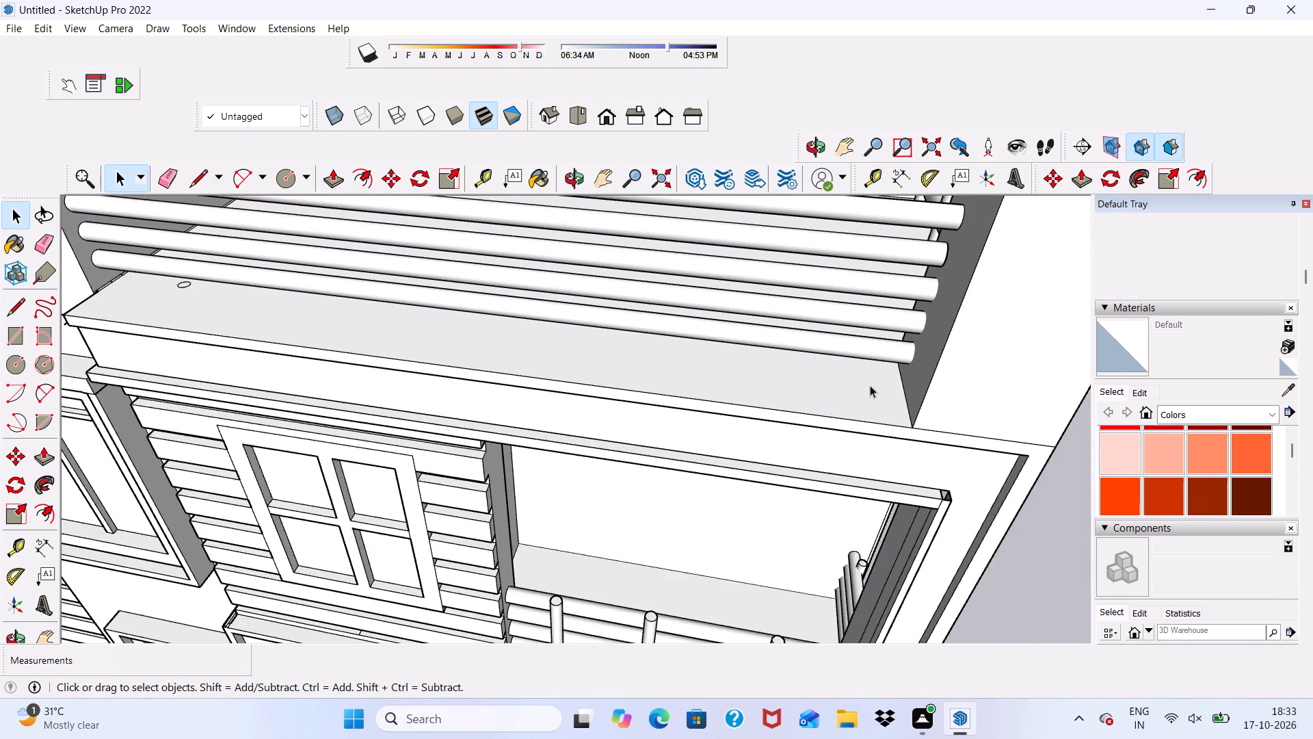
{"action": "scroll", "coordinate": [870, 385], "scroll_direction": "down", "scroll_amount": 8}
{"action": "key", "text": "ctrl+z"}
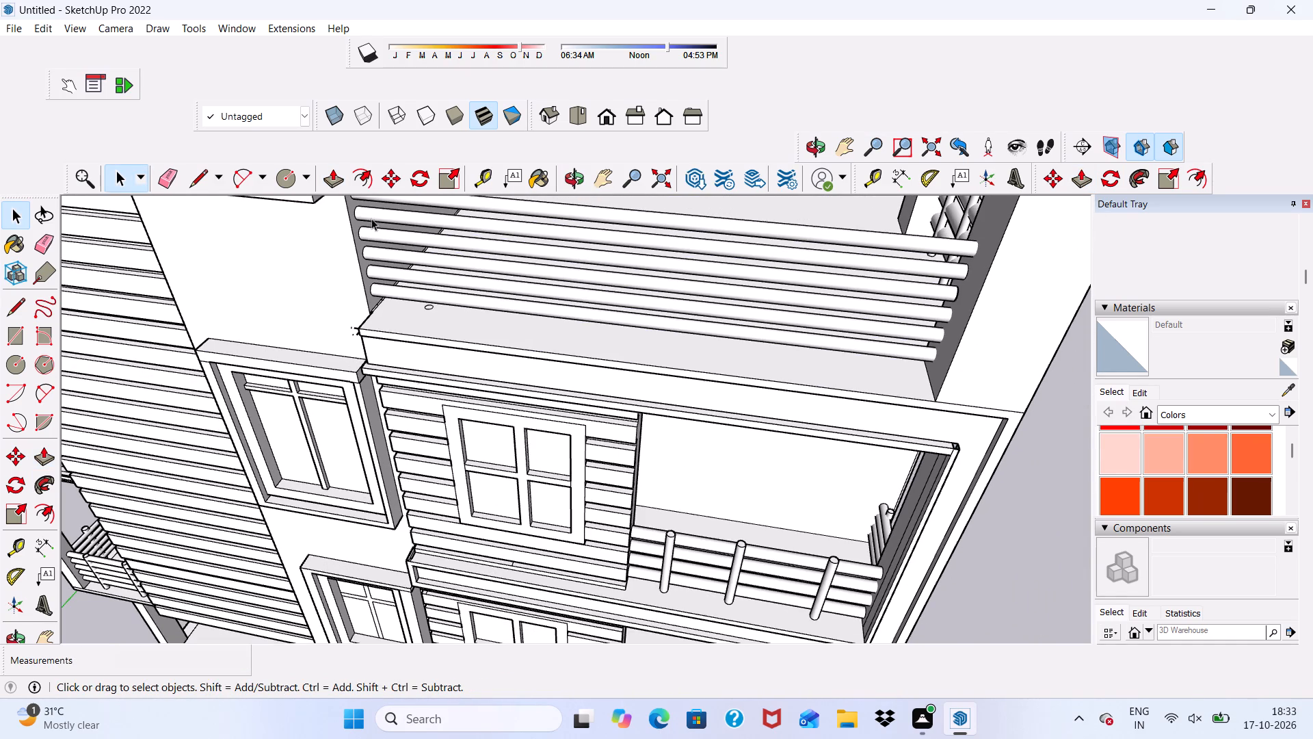
Draw a larger circle of about 2 11/16" radius on the front terrace ledge, below the lowest rail near the window bay wall.
{"action": "left_click", "coordinate": [298, 177]}
{"action": "scroll", "coordinate": [394, 269], "scroll_direction": "up", "scroll_amount": 9}
{"action": "scroll", "coordinate": [402, 341], "scroll_direction": "up", "scroll_amount": 4}
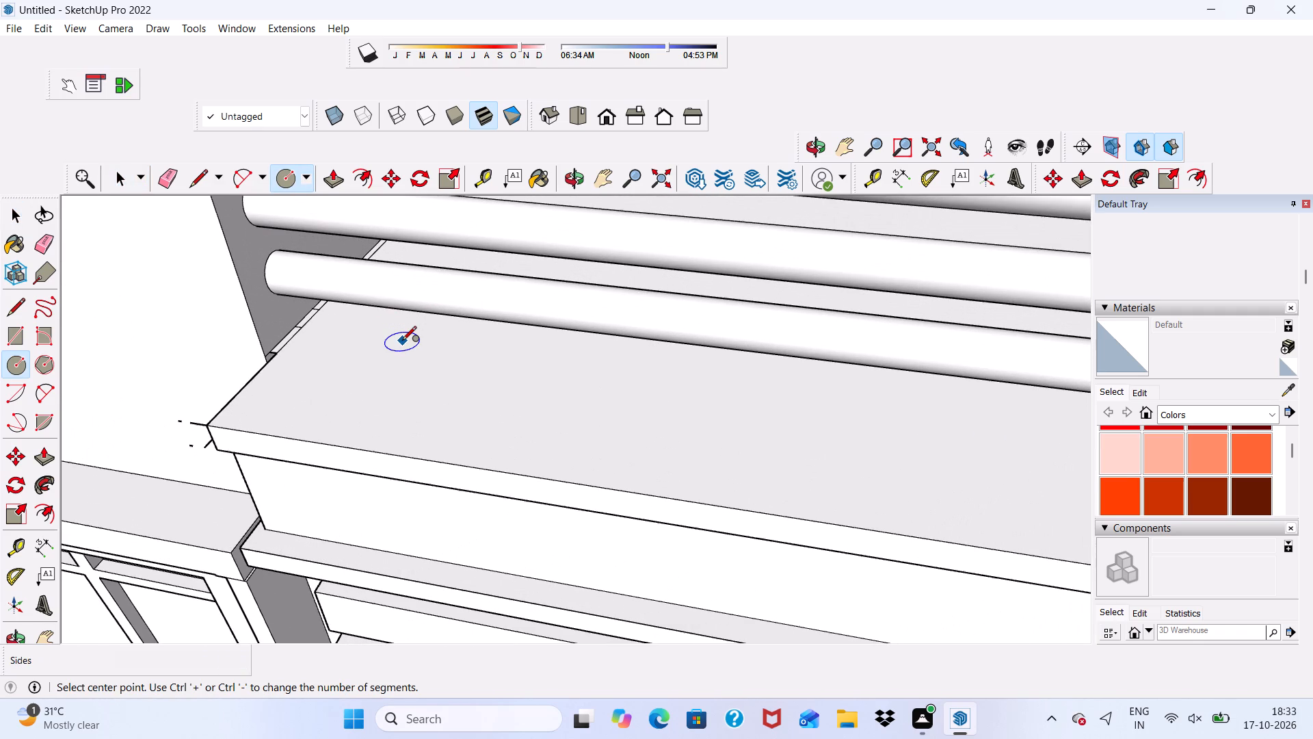
{"action": "scroll", "coordinate": [389, 372], "scroll_direction": "up", "scroll_amount": 4}
{"action": "left_click", "coordinate": [379, 343]}
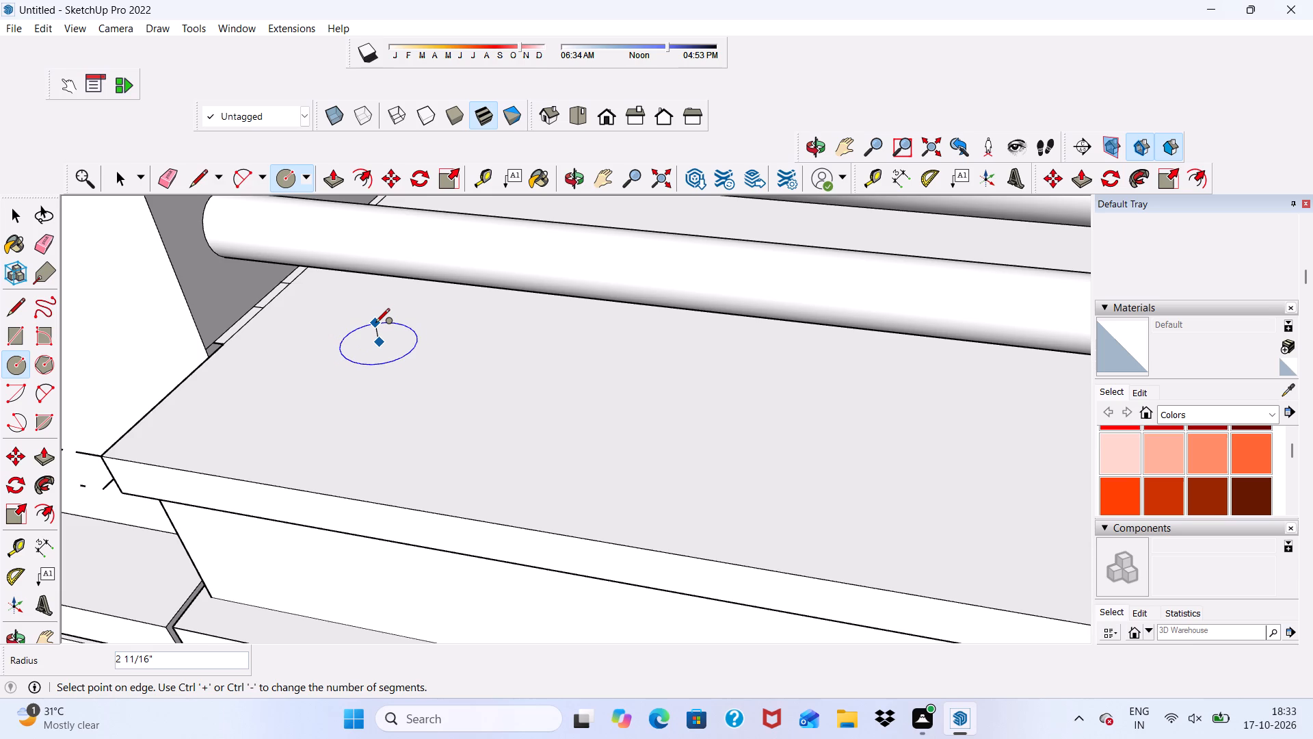
{"action": "left_click", "coordinate": [375, 324]}
{"action": "key", "text": "space"}
Copy the circle and its face about 3' 2 1/4" along the front ledge and repeat the copy 5 times at that spacing.
{"action": "double_click", "coordinate": [375, 341]}
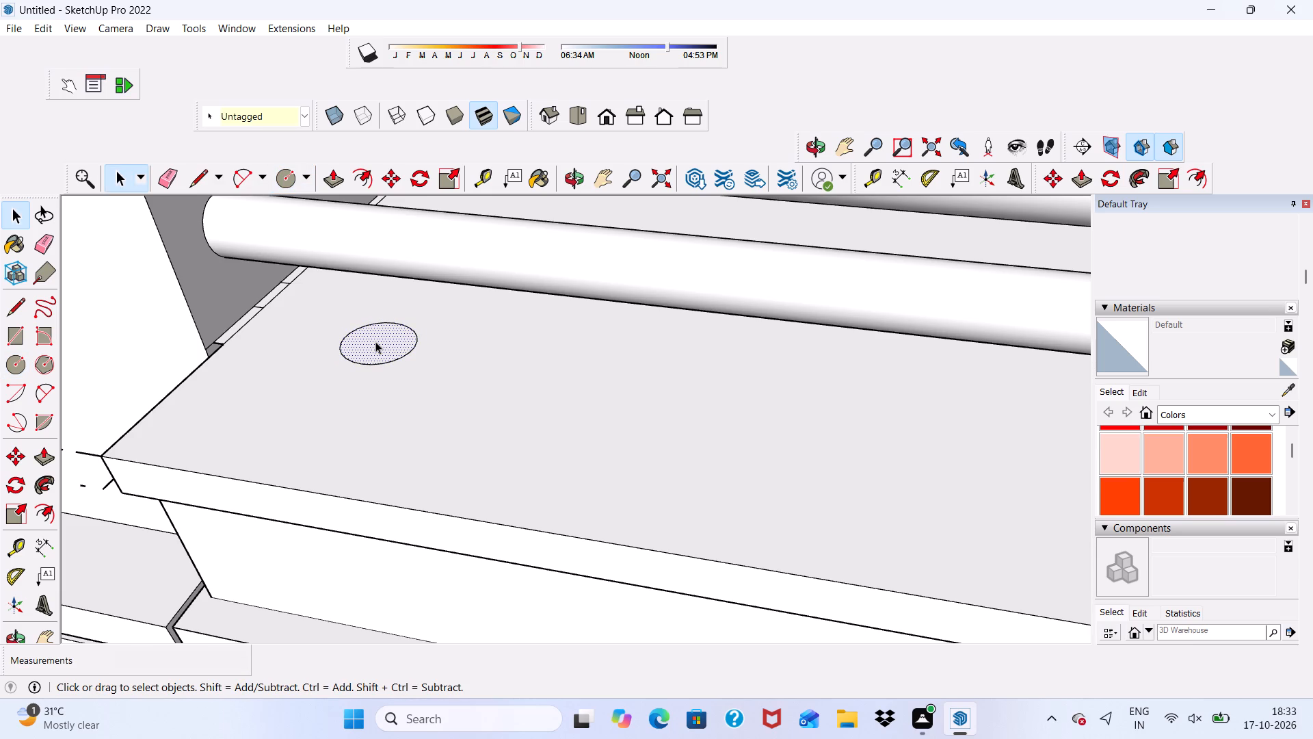
{"action": "left_click", "coordinate": [393, 183]}
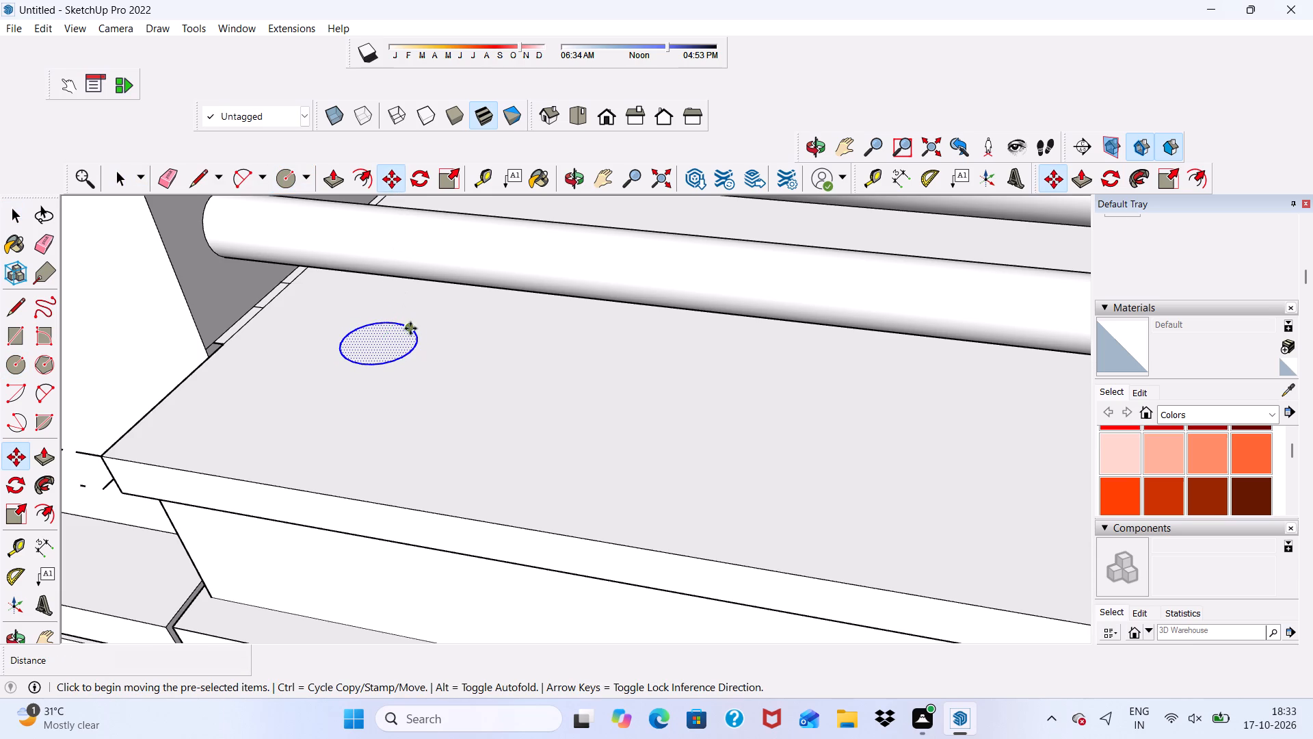
{"action": "left_click", "coordinate": [393, 346]}
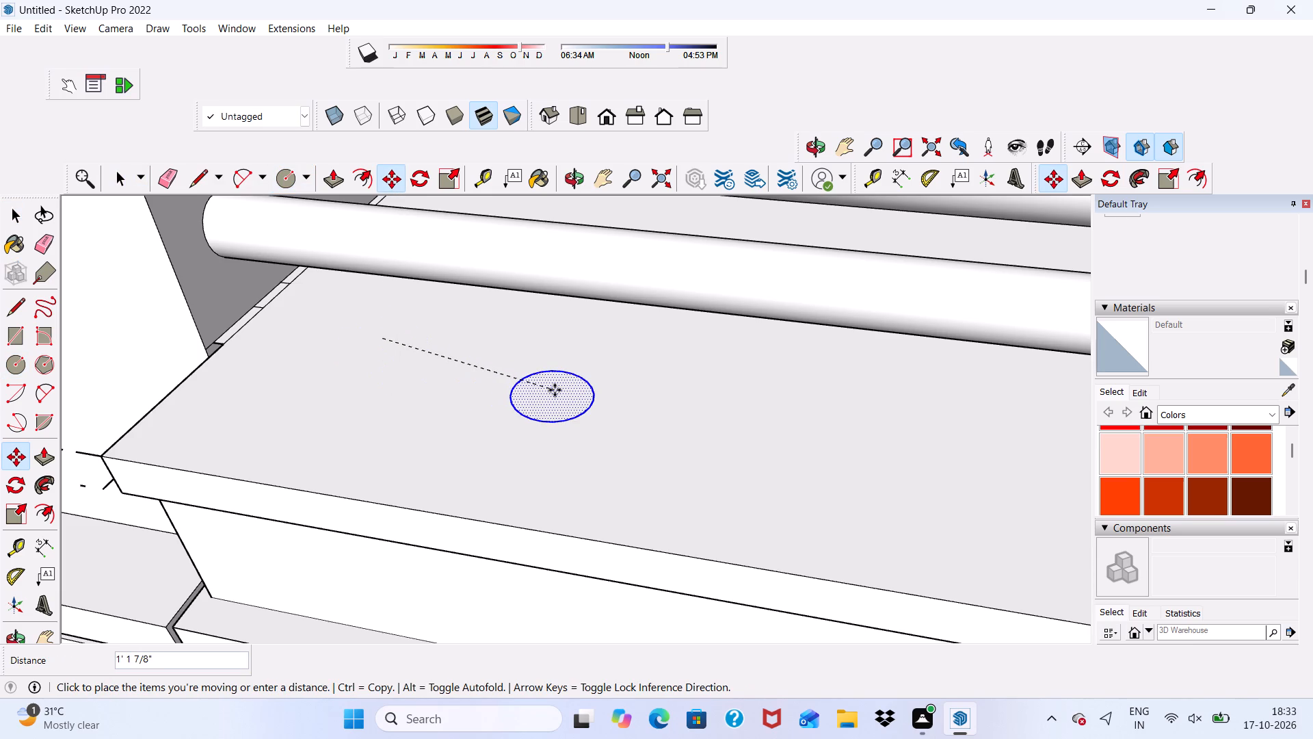
{"action": "scroll", "coordinate": [574, 361], "scroll_direction": "down", "scroll_amount": 10}
{"action": "scroll", "coordinate": [634, 378], "scroll_direction": "down", "scroll_amount": 1}
{"action": "scroll", "coordinate": [635, 381], "scroll_direction": "up", "scroll_amount": 1}
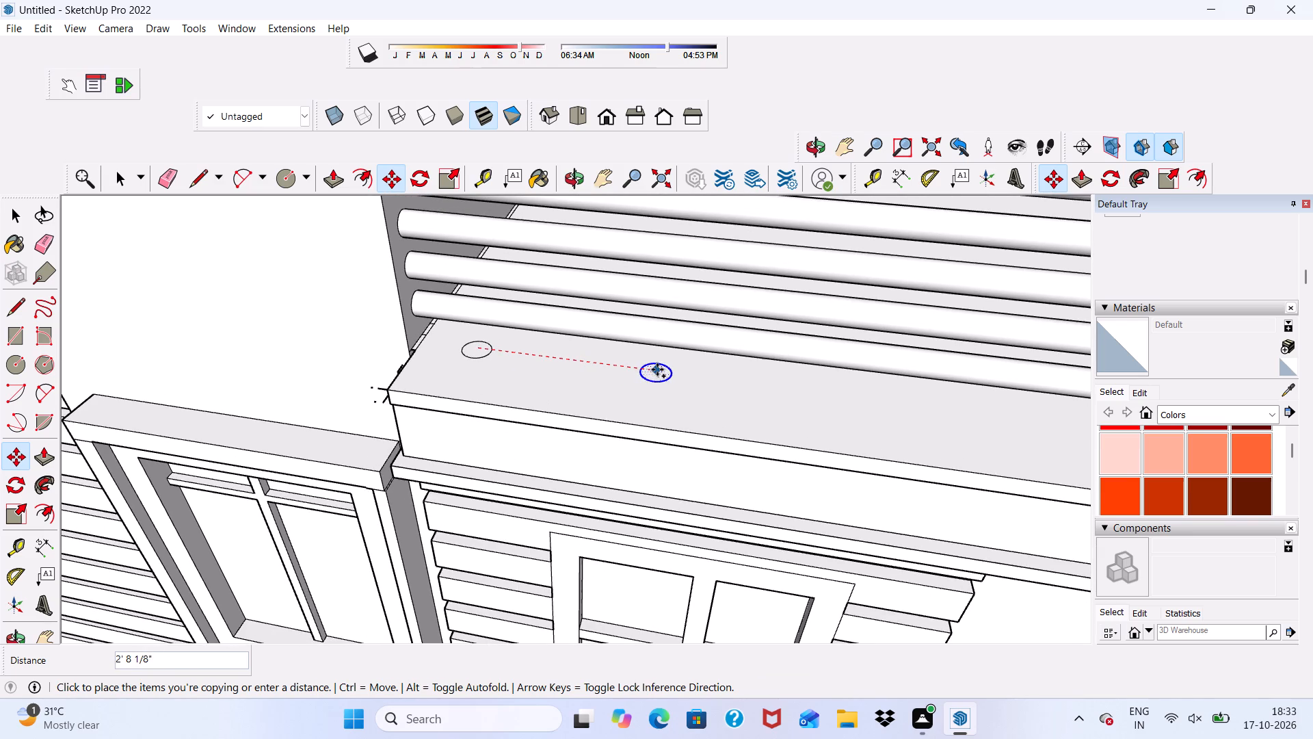
{"action": "left_click", "coordinate": [693, 367]}
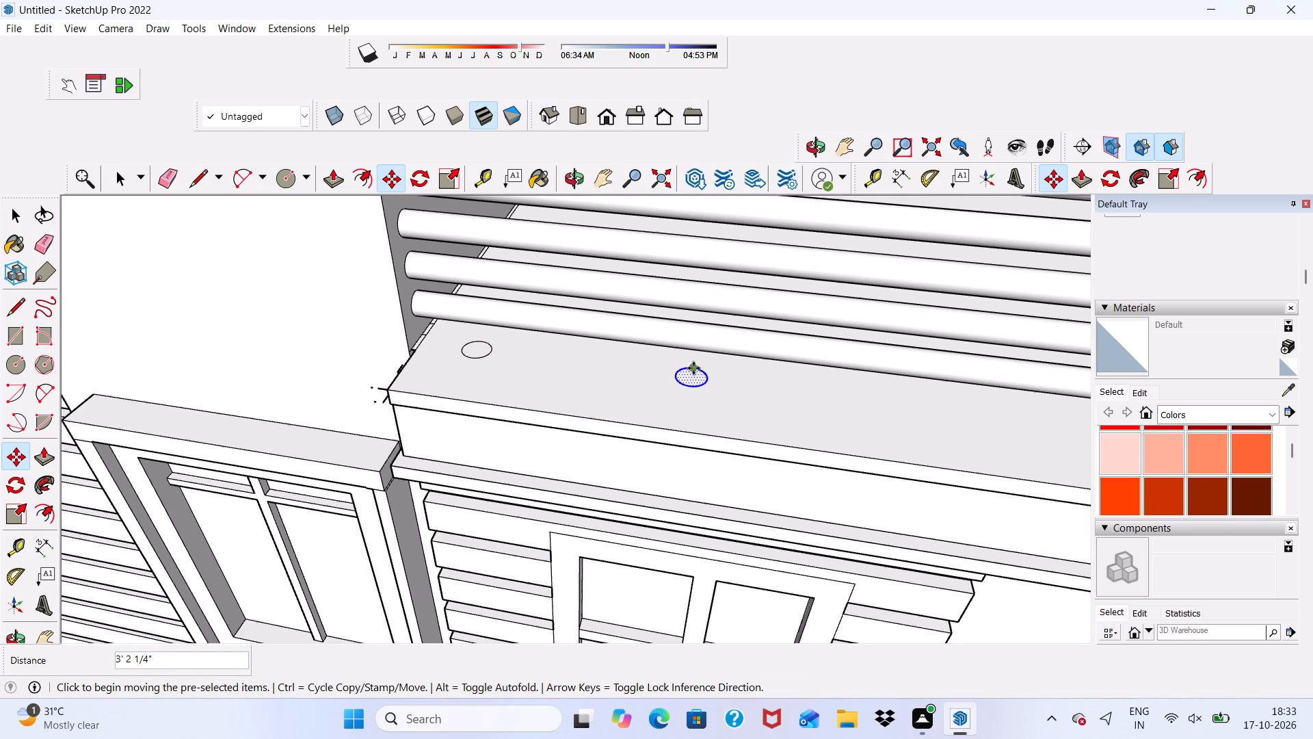
{"action": "key", "text": "shift+asterisk"}
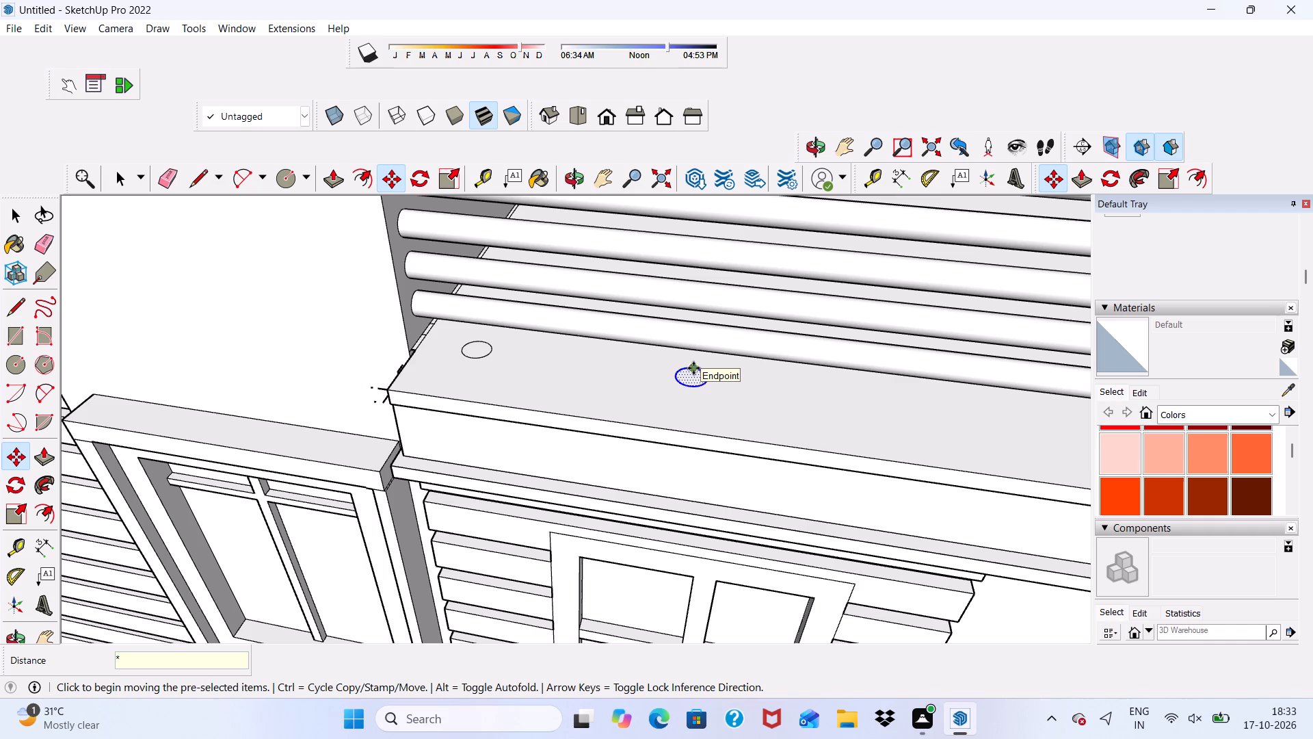
{"action": "key", "text": "5"}
{"action": "key", "text": "Return"}
Extrude the visible ledge circle nearest the far pillar upward about 4' 3 3/4" as a round post rising past the top rail.
{"action": "scroll", "coordinate": [680, 362], "scroll_direction": "down", "scroll_amount": 9}
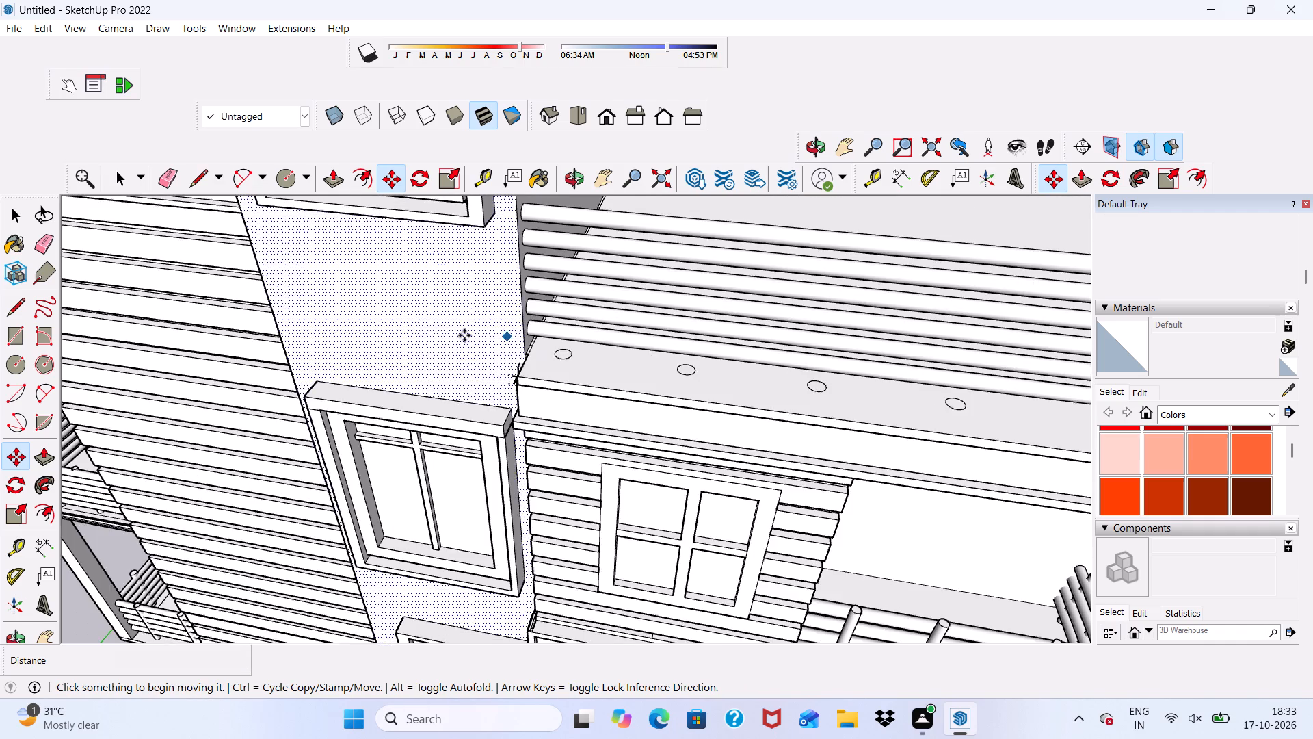
{"action": "scroll", "coordinate": [464, 335], "scroll_direction": "down", "scroll_amount": 5}
{"action": "scroll", "coordinate": [744, 361], "scroll_direction": "up", "scroll_amount": 4}
{"action": "scroll", "coordinate": [462, 283], "scroll_direction": "up", "scroll_amount": 1}
{"action": "scroll", "coordinate": [332, 194], "scroll_direction": "up", "scroll_amount": 1}
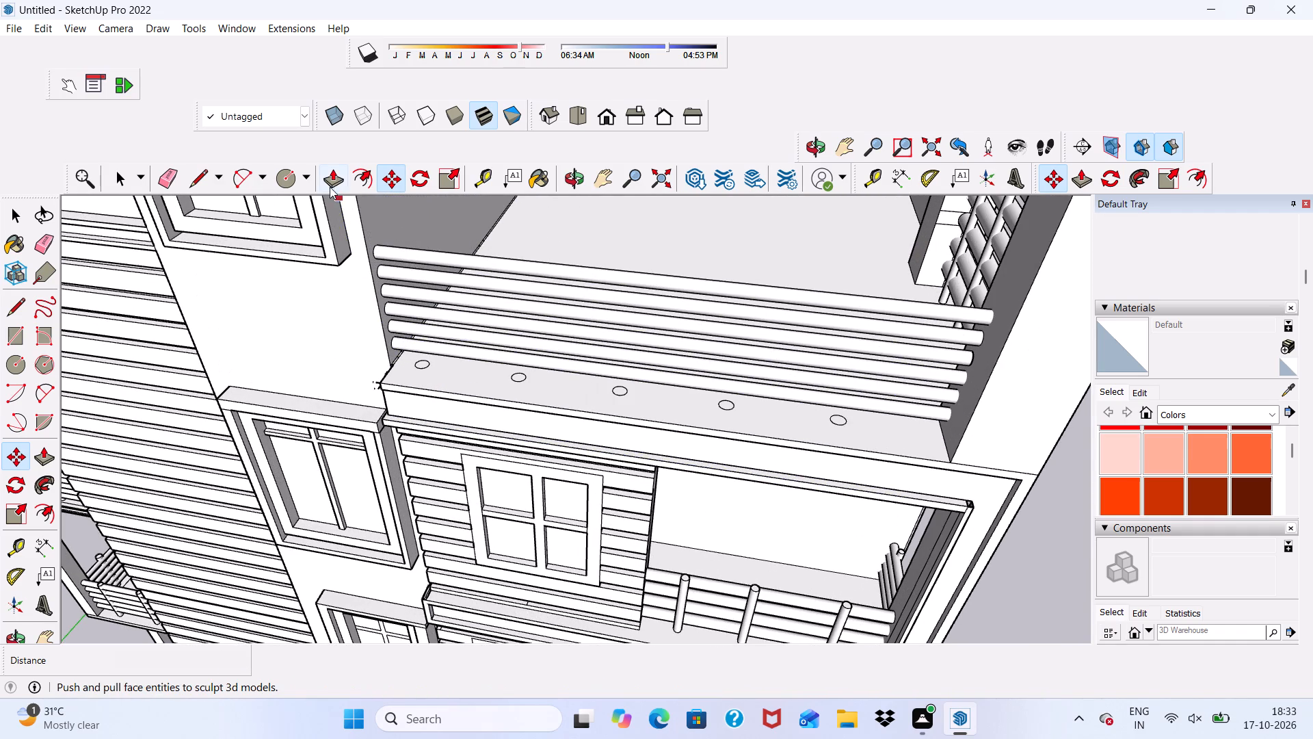
{"action": "left_click", "coordinate": [342, 178]}
{"action": "scroll", "coordinate": [1095, 646], "scroll_direction": "up", "scroll_amount": 4}
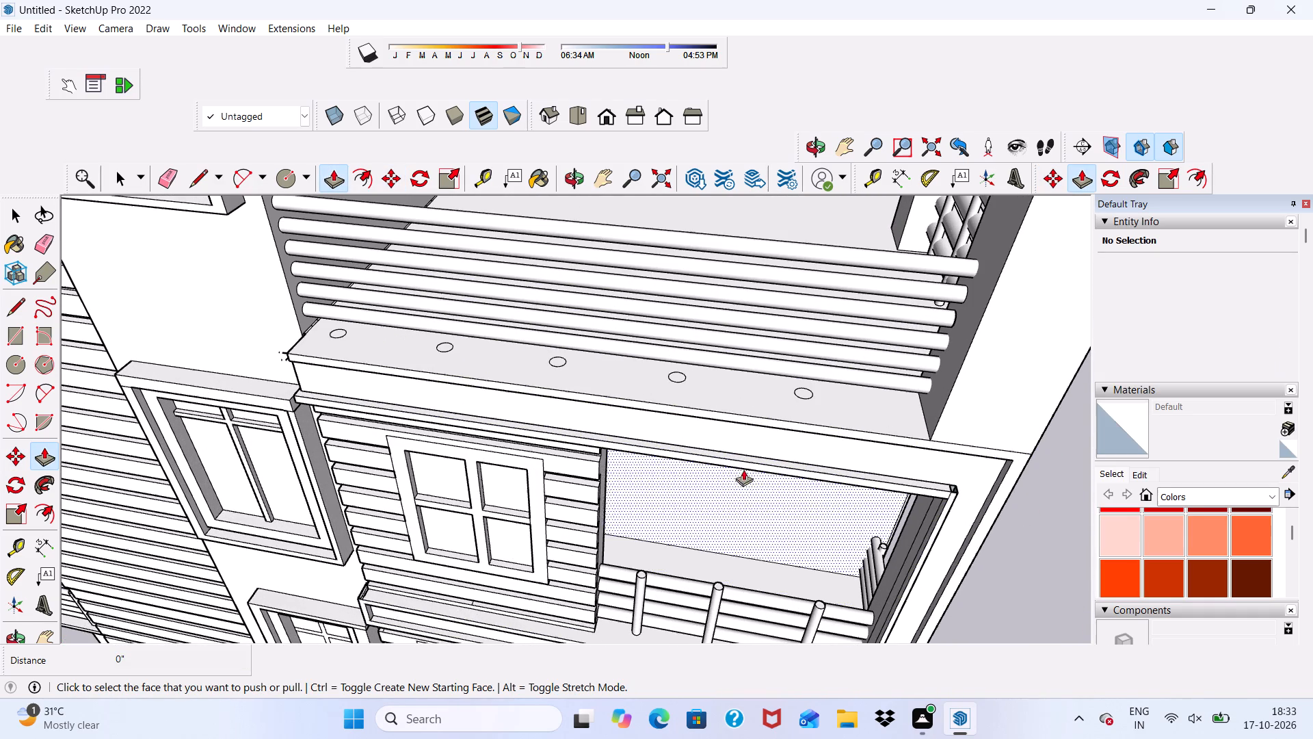
{"action": "scroll", "coordinate": [743, 327], "scroll_direction": "up", "scroll_amount": 3}
{"action": "scroll", "coordinate": [836, 385], "scroll_direction": "up", "scroll_amount": 7}
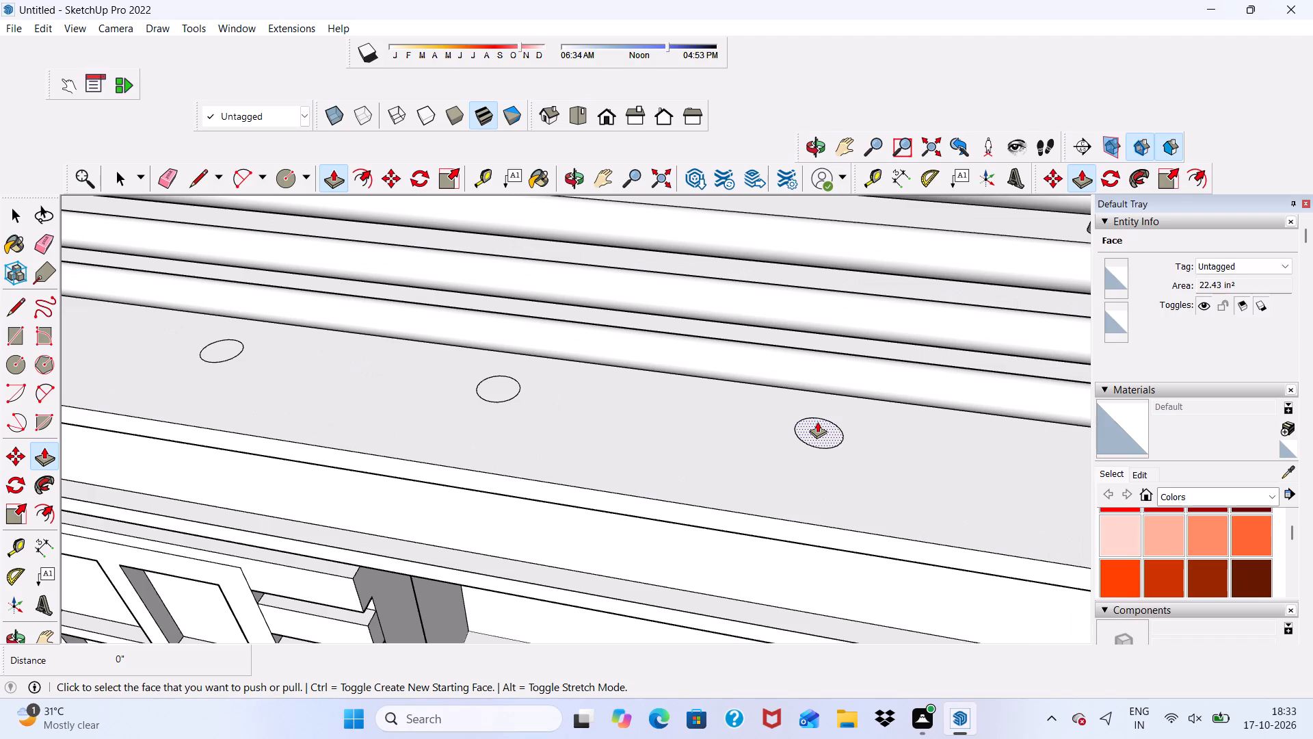
{"action": "left_click", "coordinate": [817, 422]}
{"action": "scroll", "coordinate": [817, 356], "scroll_direction": "down", "scroll_amount": 11}
{"action": "scroll", "coordinate": [857, 317], "scroll_direction": "down", "scroll_amount": 6}
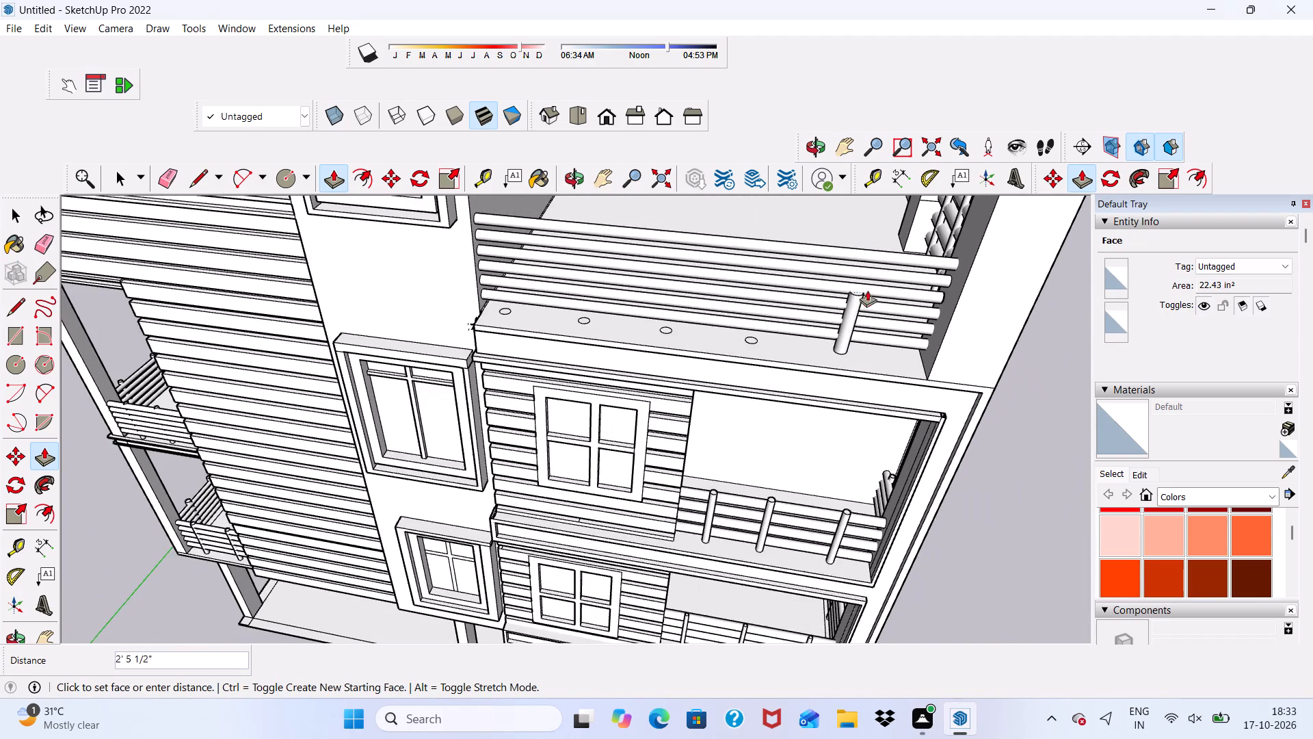
{"action": "scroll", "coordinate": [864, 291], "scroll_direction": "down", "scroll_amount": 9}
{"action": "scroll", "coordinate": [871, 259], "scroll_direction": "up", "scroll_amount": 4}
{"action": "left_click", "coordinate": [871, 259]}
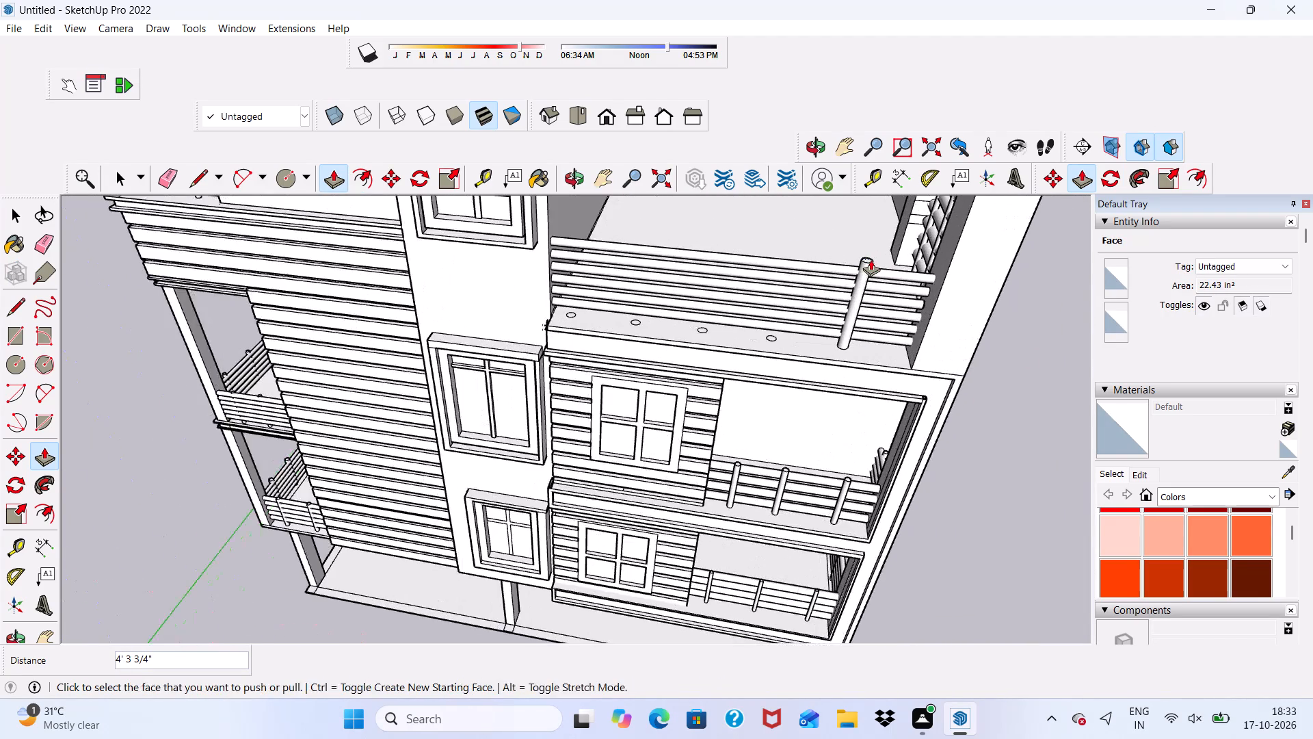
Extrude the adjacent ledge circle upward 4' 3 3/4", level with the top of the first front post.
{"action": "scroll", "coordinate": [807, 304], "scroll_direction": "up", "scroll_amount": 9}
{"action": "scroll", "coordinate": [753, 353], "scroll_direction": "up", "scroll_amount": 4}
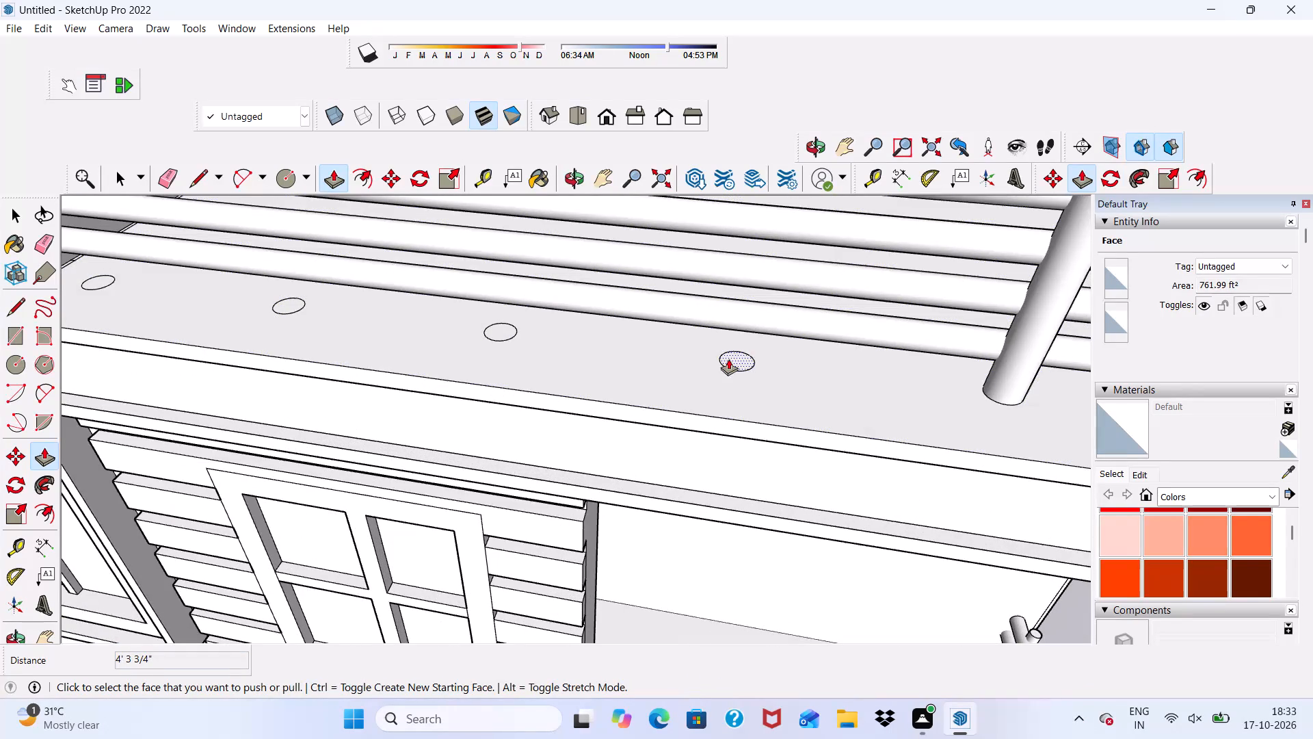
{"action": "left_click", "coordinate": [728, 359]}
{"action": "scroll", "coordinate": [739, 326], "scroll_direction": "down", "scroll_amount": 13}
{"action": "scroll", "coordinate": [785, 294], "scroll_direction": "down", "scroll_amount": 7}
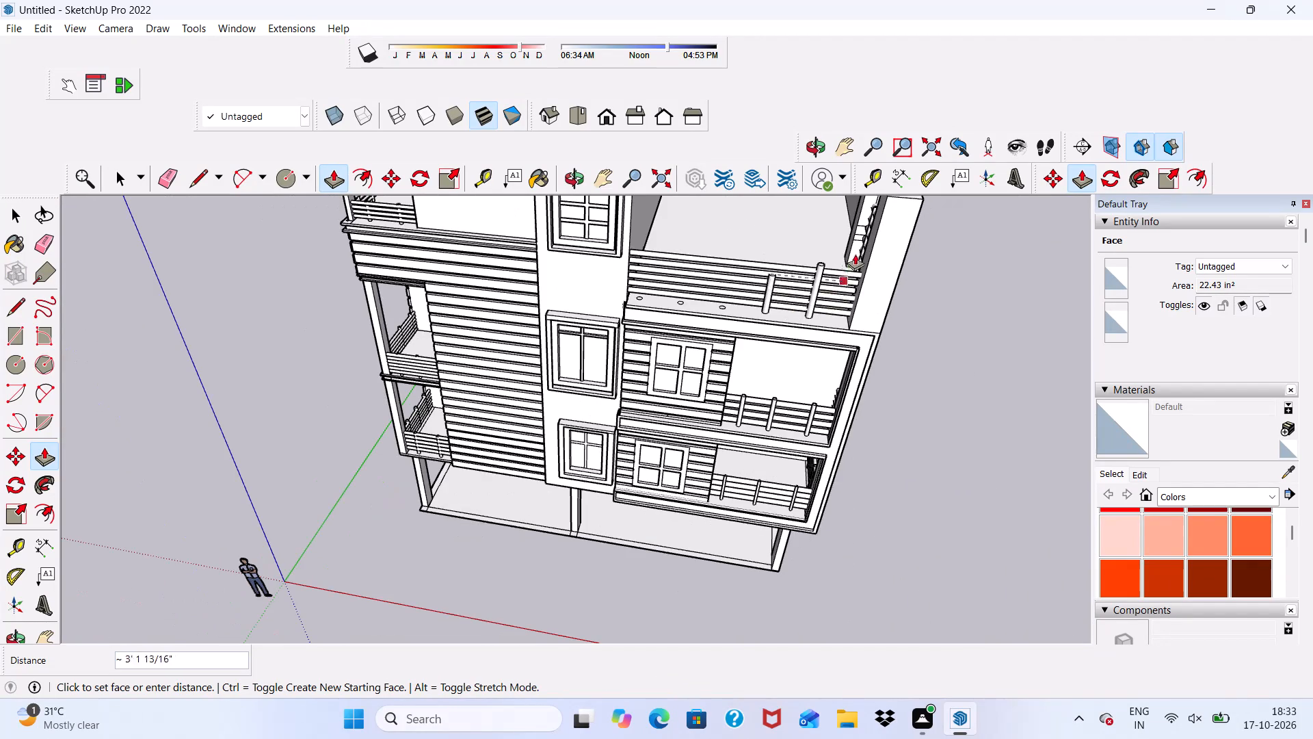
{"action": "scroll", "coordinate": [880, 207], "scroll_direction": "up", "scroll_amount": 3}
{"action": "scroll", "coordinate": [823, 296], "scroll_direction": "up", "scroll_amount": 8}
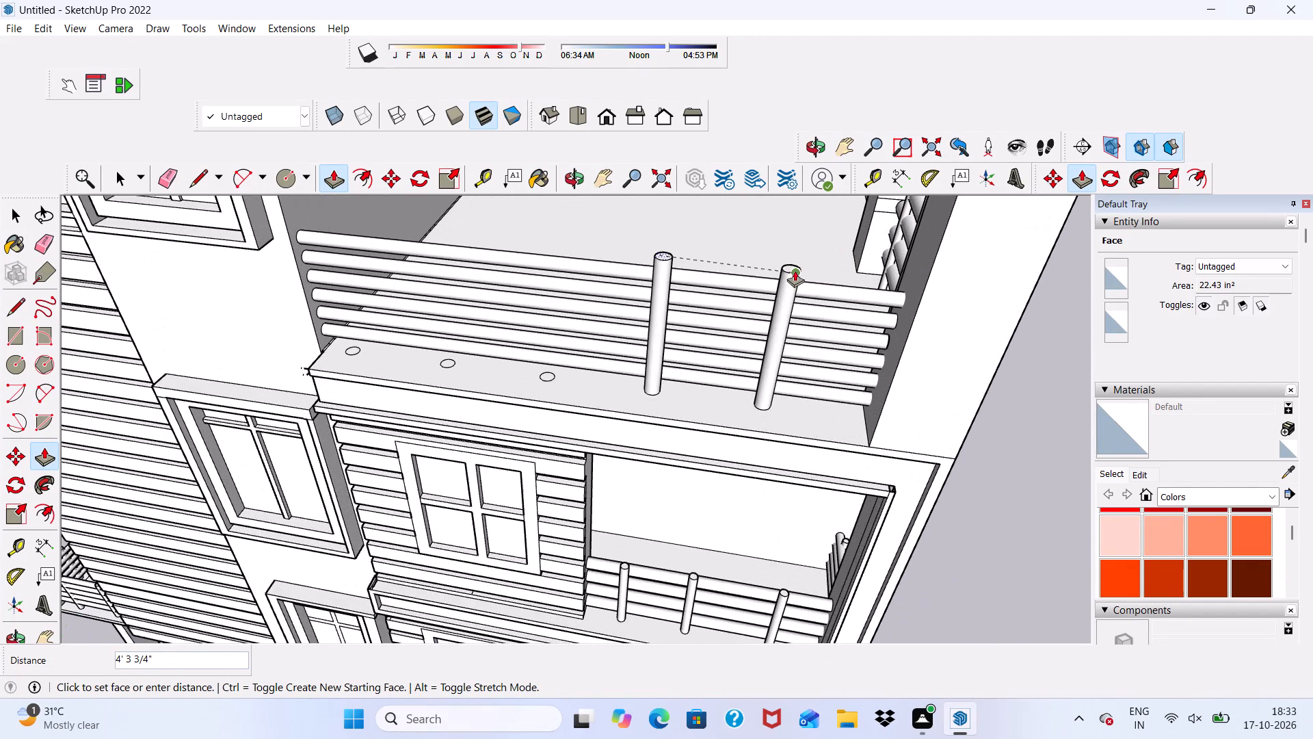
{"action": "left_click", "coordinate": [795, 270]}
Extrude the middle ledge circle upward 4' 3 3/4" as a round post, level with the two finished front posts.
{"action": "scroll", "coordinate": [650, 366], "scroll_direction": "up", "scroll_amount": 4}
{"action": "scroll", "coordinate": [530, 369], "scroll_direction": "up", "scroll_amount": 4}
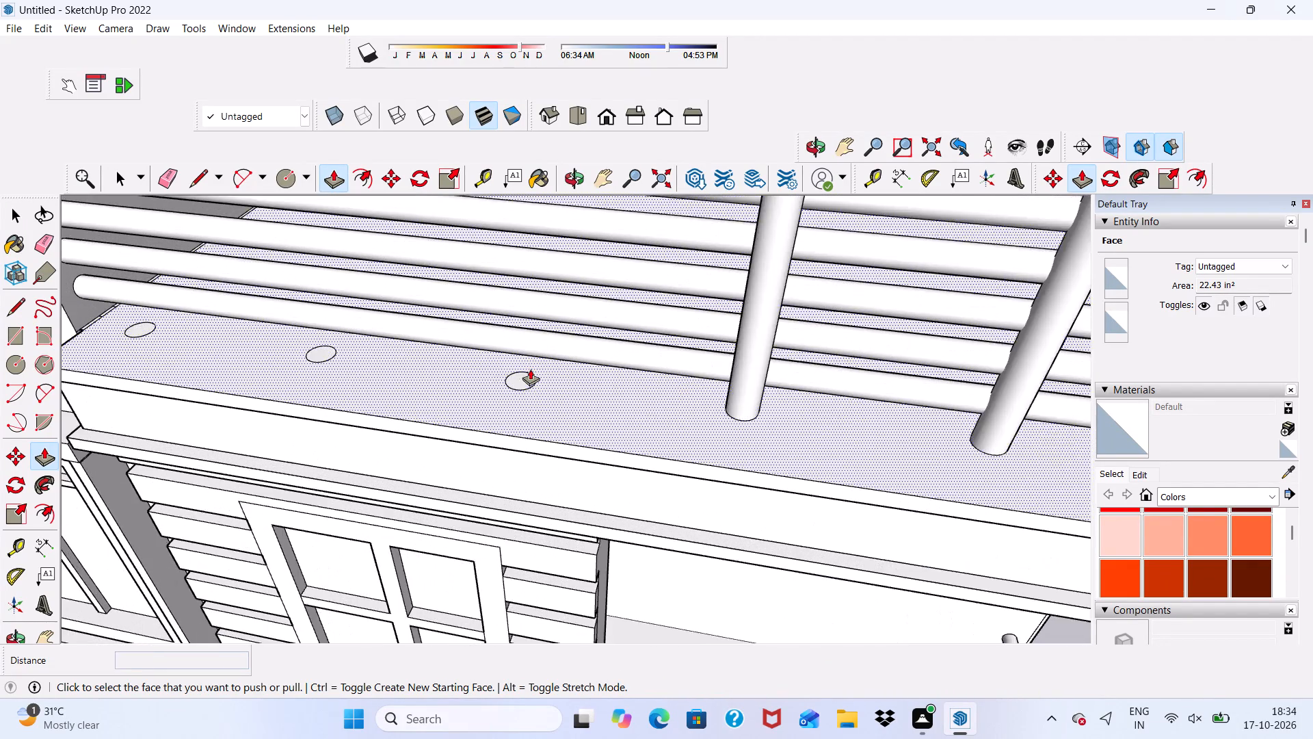
{"action": "left_click", "coordinate": [519, 377]}
{"action": "scroll", "coordinate": [520, 374], "scroll_direction": "down", "scroll_amount": 2}
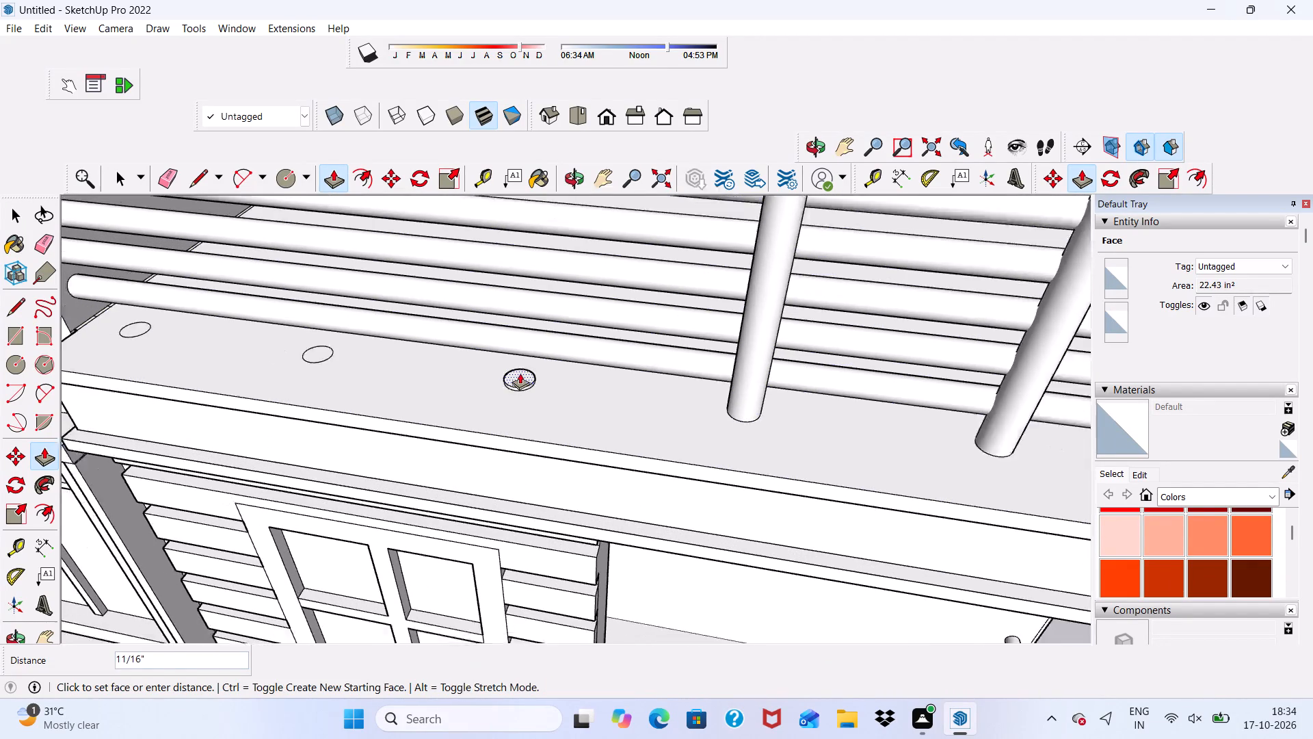
{"action": "scroll", "coordinate": [520, 373], "scroll_direction": "down", "scroll_amount": 3}
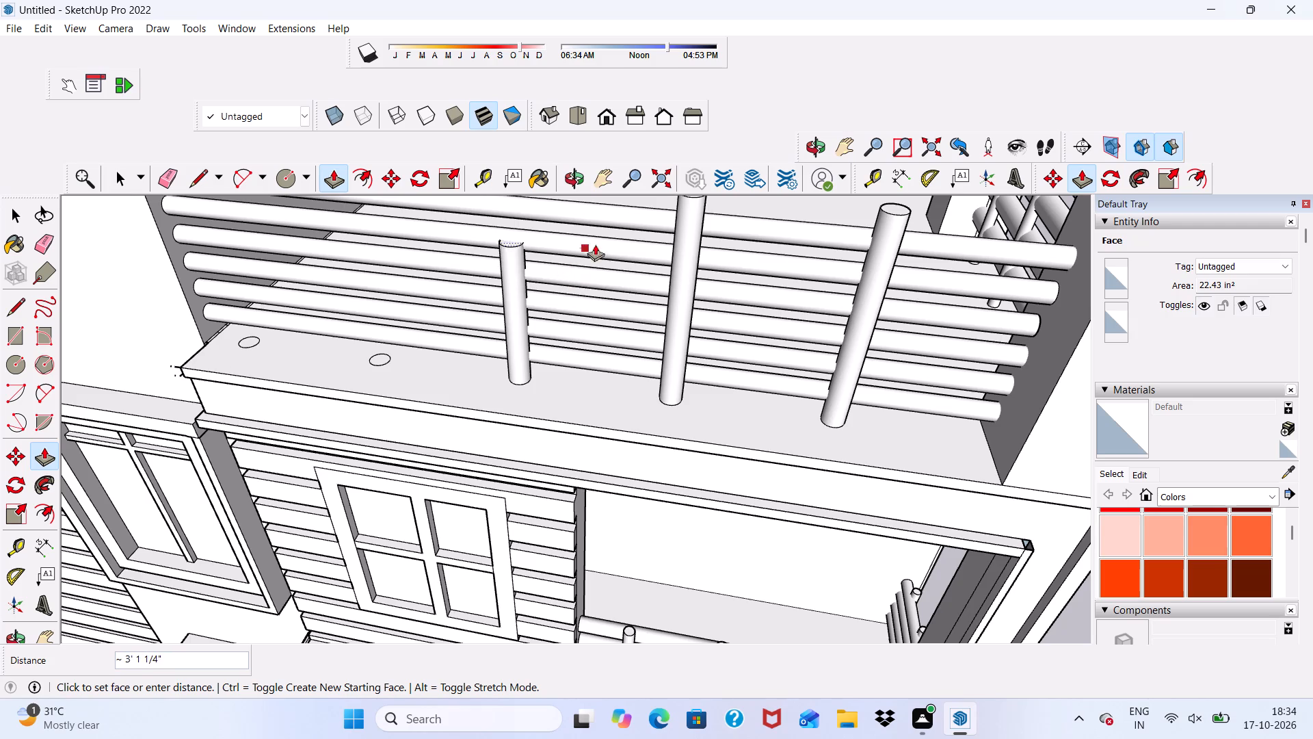
{"action": "scroll", "coordinate": [605, 236], "scroll_direction": "down", "scroll_amount": 10}
{"action": "scroll", "coordinate": [672, 221], "scroll_direction": "up", "scroll_amount": 5}
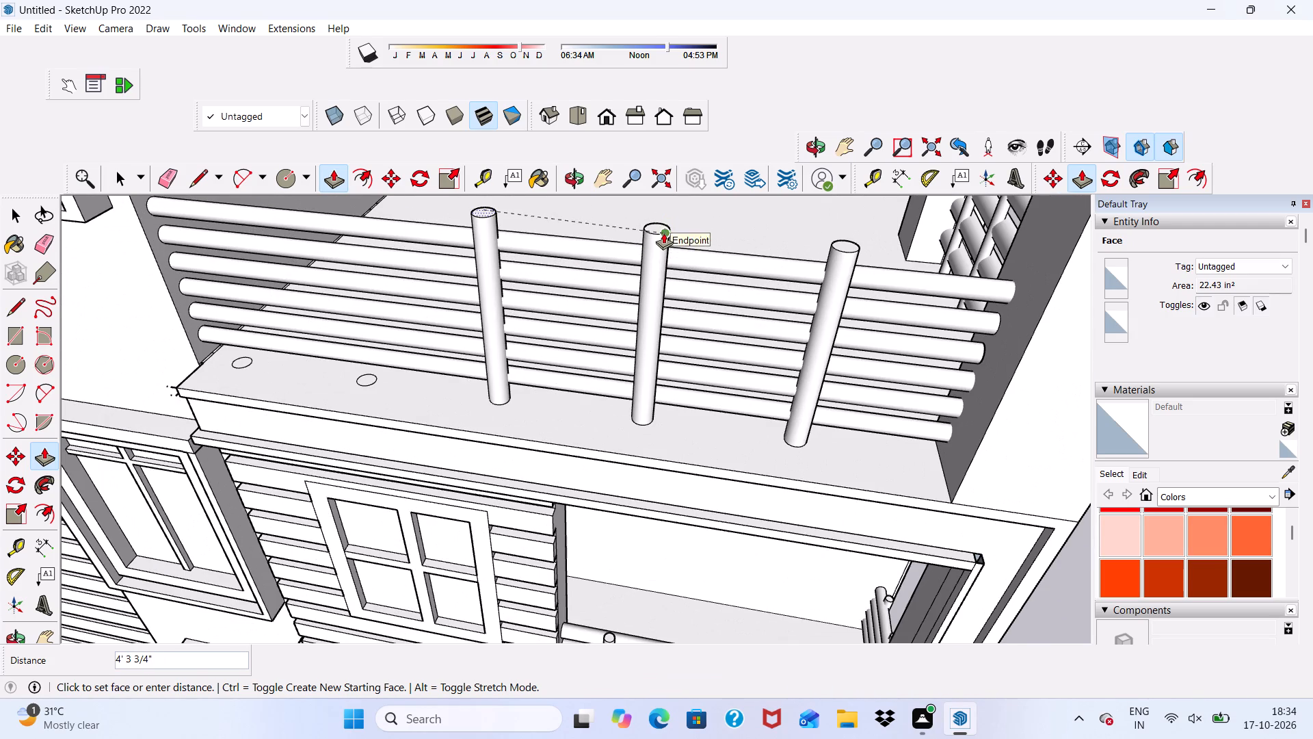
{"action": "left_click", "coordinate": [663, 233]}
Extrude the second-to-last front ledge circle upward 4' 3 3/4" as a round post, level with its neighbour.
{"action": "scroll", "coordinate": [364, 374], "scroll_direction": "up", "scroll_amount": 3}
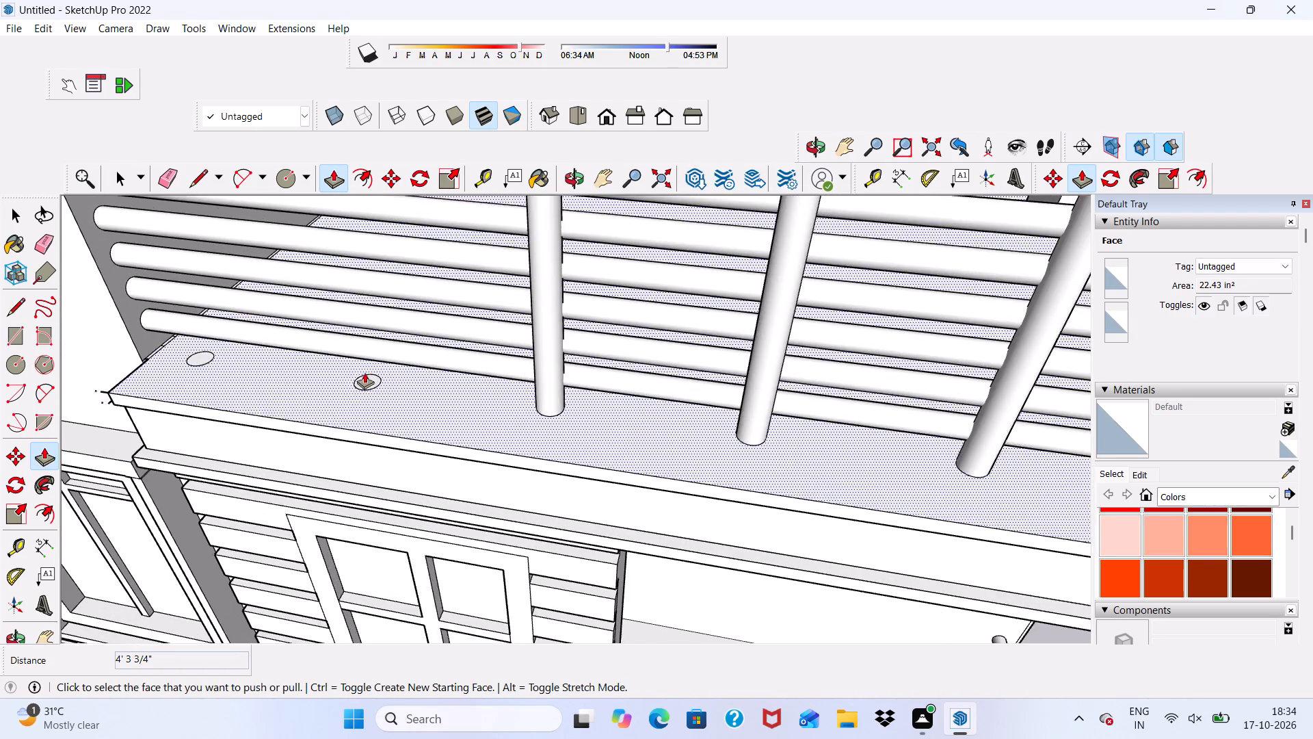
{"action": "scroll", "coordinate": [383, 366], "scroll_direction": "up", "scroll_amount": 7}
{"action": "left_click", "coordinate": [369, 383]}
{"action": "scroll", "coordinate": [399, 337], "scroll_direction": "down", "scroll_amount": 8}
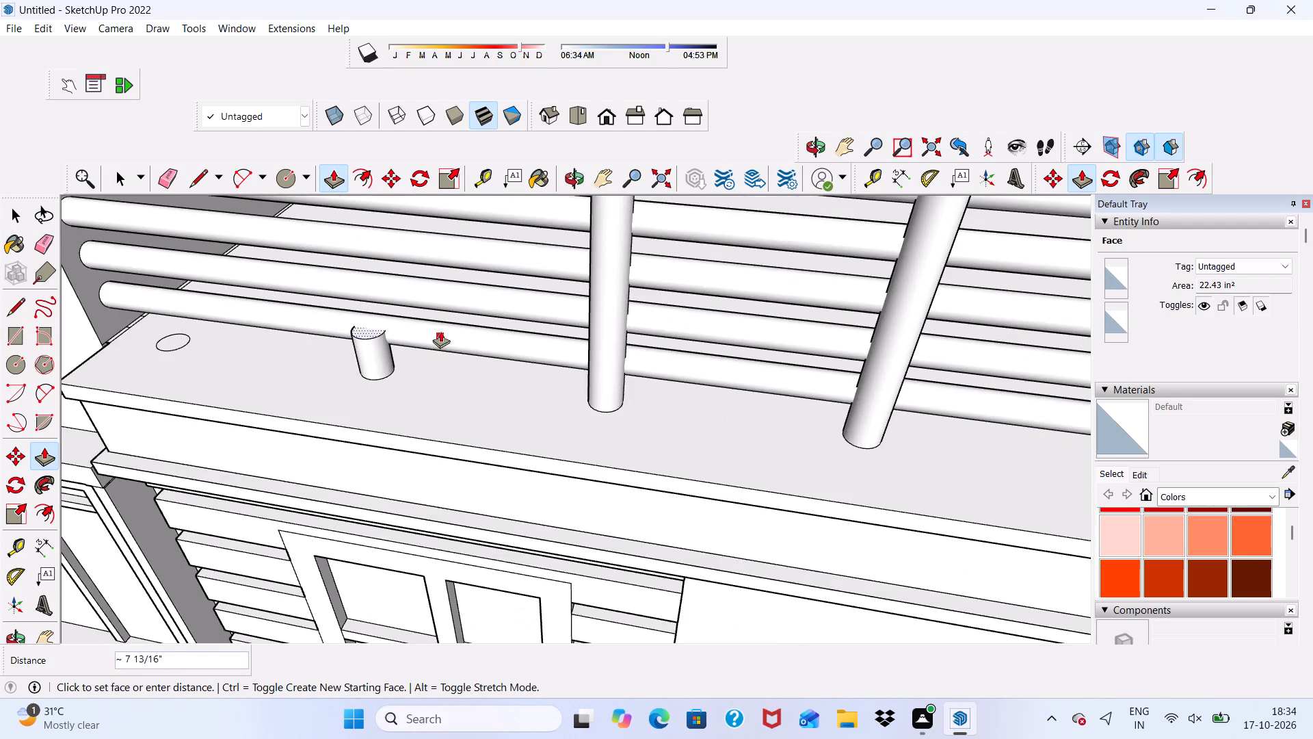
{"action": "scroll", "coordinate": [440, 331], "scroll_direction": "down", "scroll_amount": 16}
{"action": "scroll", "coordinate": [505, 274], "scroll_direction": "up", "scroll_amount": 7}
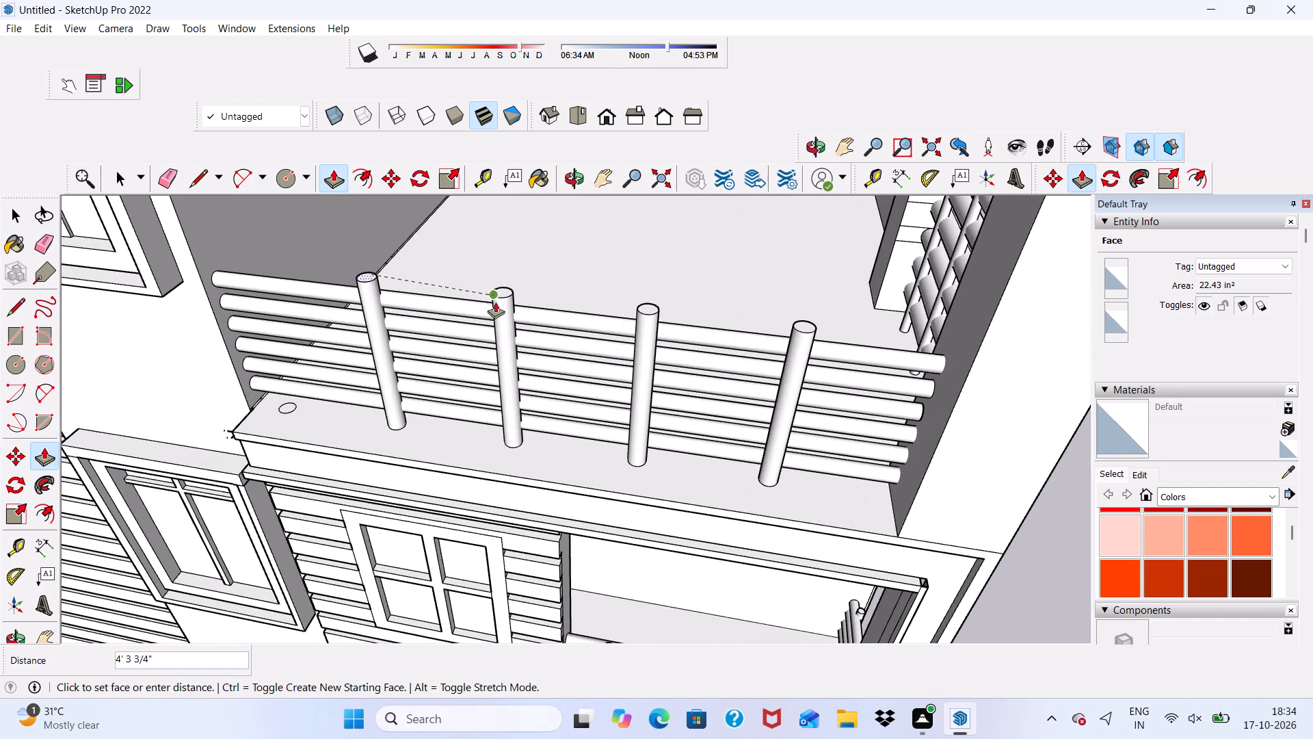
{"action": "left_click", "coordinate": [495, 302]}
Extrude the last ledge circle, nearest the building wall, upward 4' 3 3/4" to match the other front posts.
{"action": "scroll", "coordinate": [356, 385], "scroll_direction": "up", "scroll_amount": 4}
{"action": "scroll", "coordinate": [268, 397], "scroll_direction": "up", "scroll_amount": 4}
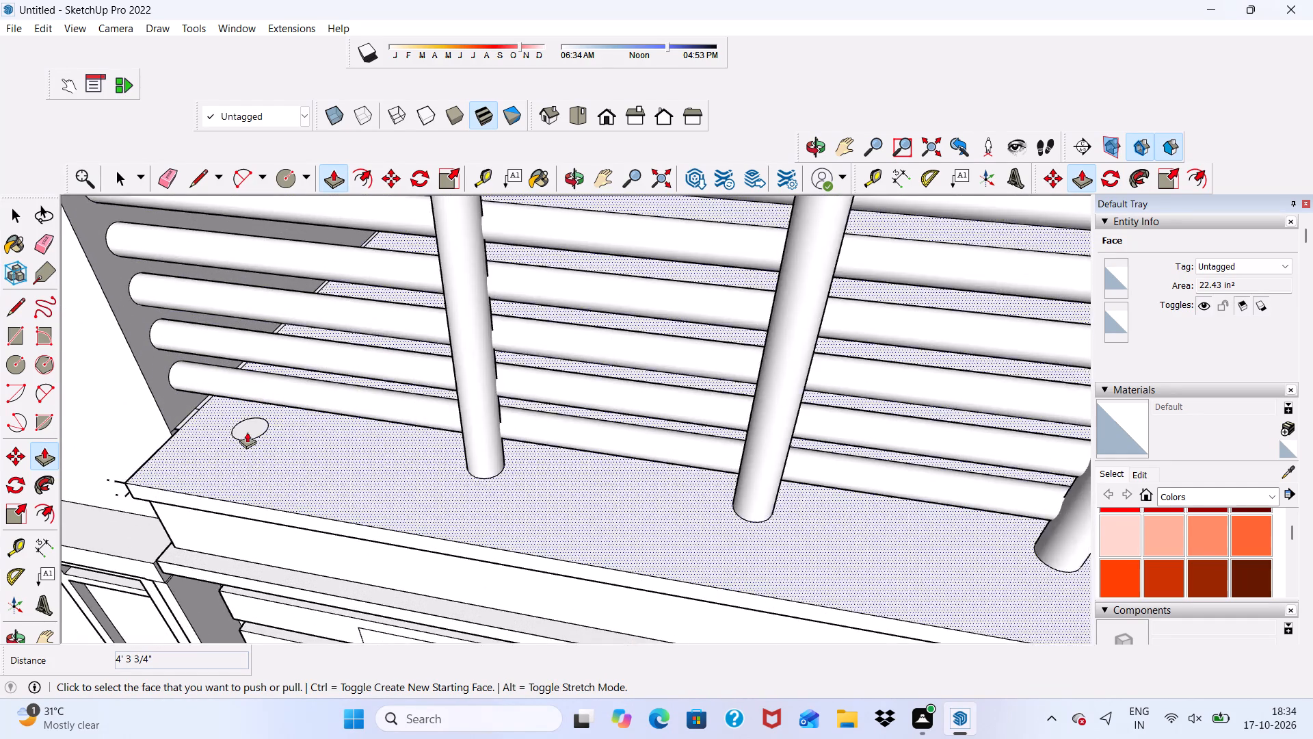
{"action": "scroll", "coordinate": [243, 436], "scroll_direction": "up", "scroll_amount": 2}
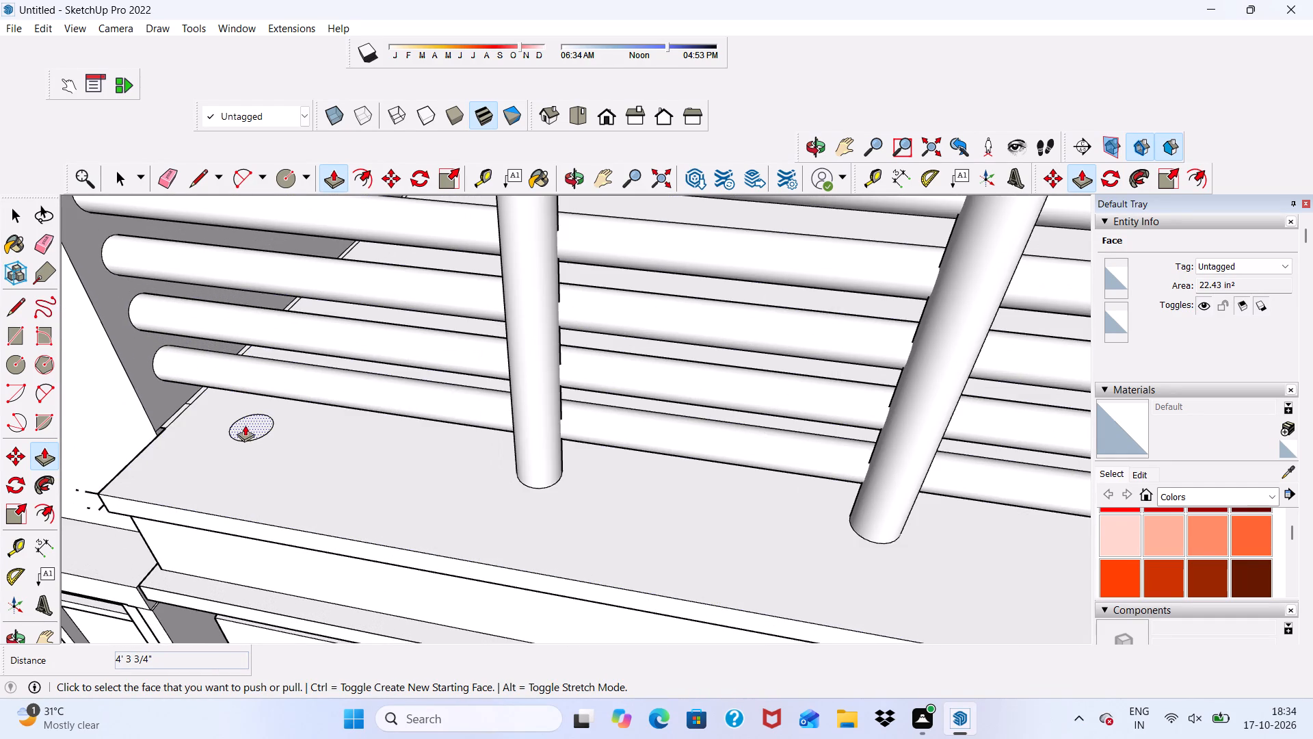
{"action": "left_click", "coordinate": [245, 425]}
{"action": "scroll", "coordinate": [245, 423], "scroll_direction": "down", "scroll_amount": 12}
{"action": "scroll", "coordinate": [295, 377], "scroll_direction": "down", "scroll_amount": 6}
{"action": "scroll", "coordinate": [324, 306], "scroll_direction": "up", "scroll_amount": 8}
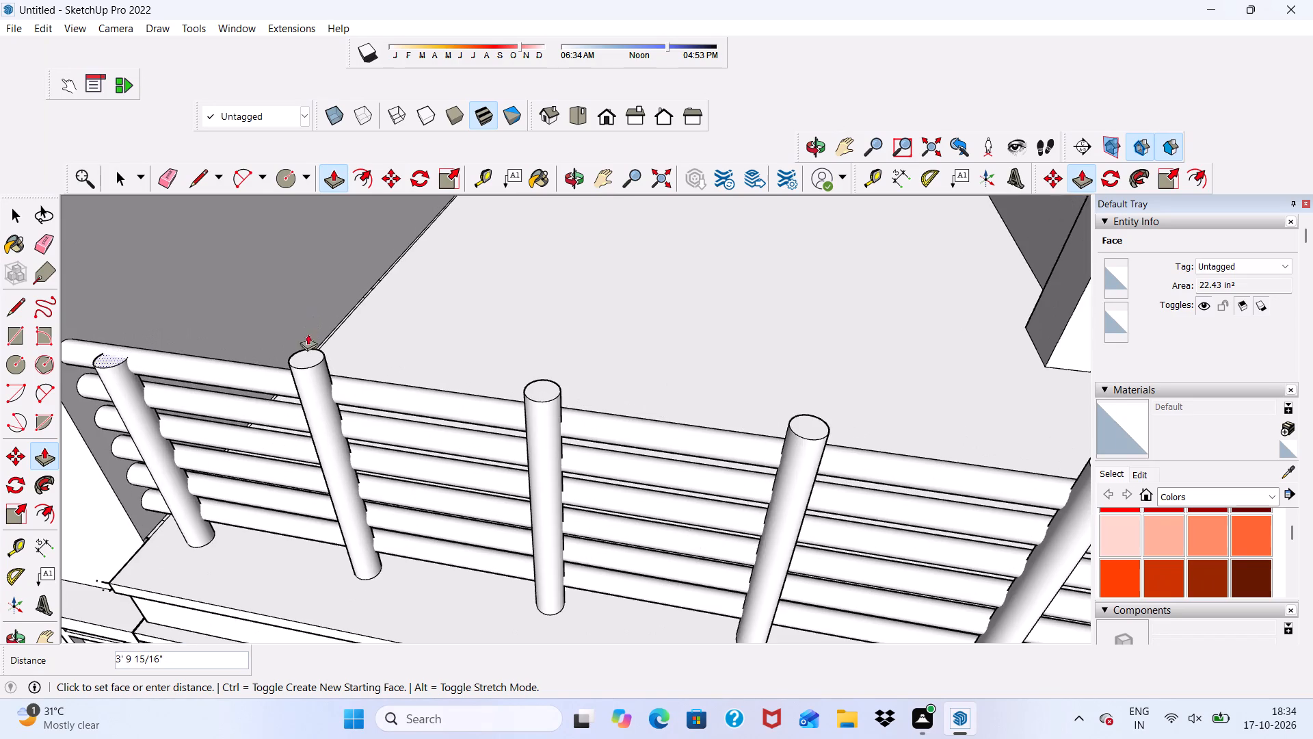
{"action": "scroll", "coordinate": [304, 346], "scroll_direction": "up", "scroll_amount": 3}
{"action": "left_click", "coordinate": [297, 368]}
Examine the terrace's front railing and the whole building from the front, above and the side.
{"action": "scroll", "coordinate": [339, 350], "scroll_direction": "down", "scroll_amount": 10}
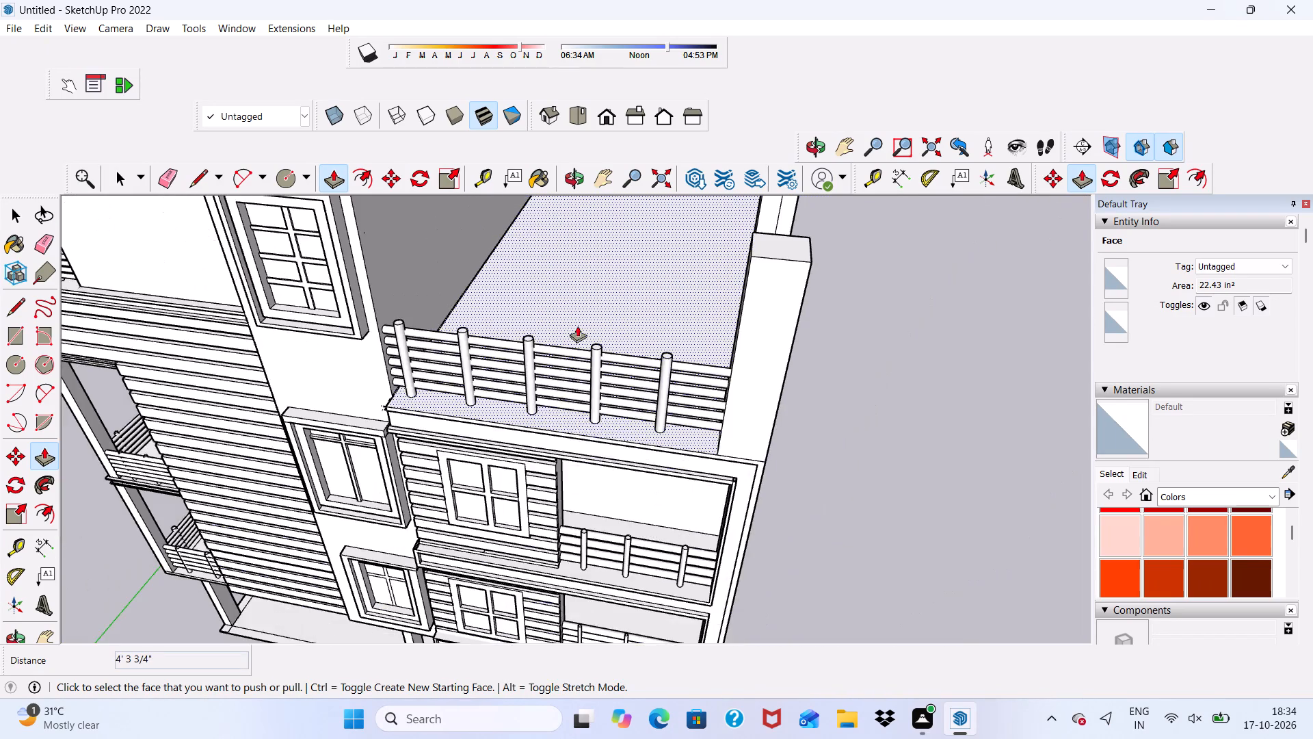
{"action": "scroll", "coordinate": [577, 326], "scroll_direction": "down", "scroll_amount": 4}
{"action": "middle_click_drag", "start_coordinate": [585, 339], "coordinate": [609, 220]}
{"action": "key", "text": "space"}
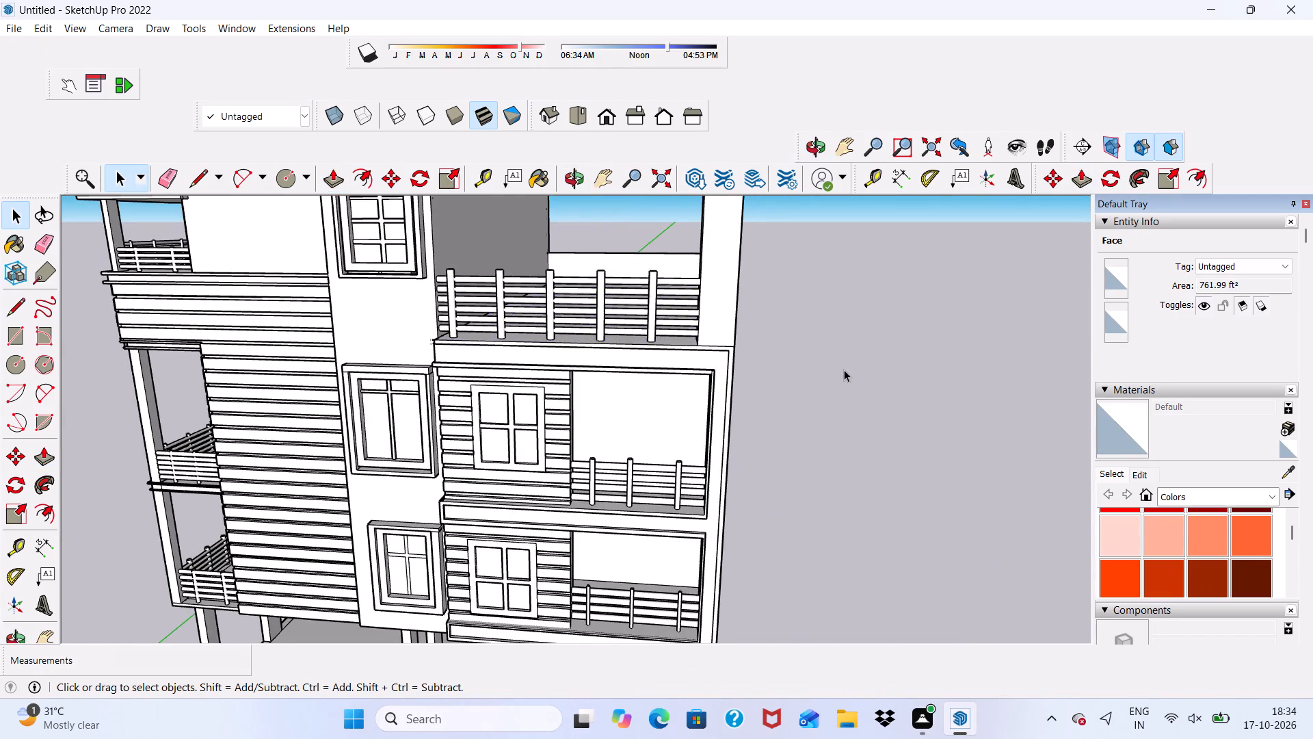
{"action": "scroll", "coordinate": [844, 369], "scroll_direction": "down", "scroll_amount": 10}
{"action": "middle_click_drag", "start_coordinate": [844, 369], "coordinate": [603, 485]}
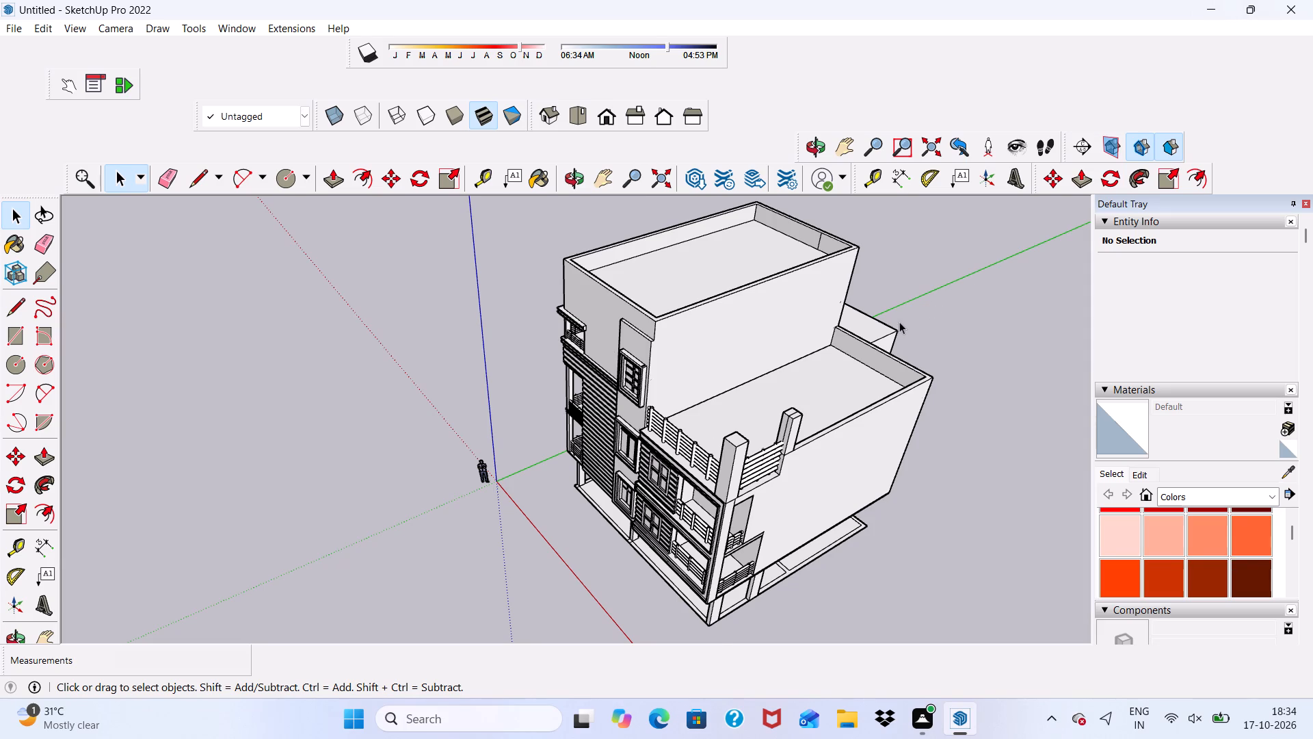
{"action": "scroll", "coordinate": [678, 277], "scroll_direction": "down", "scroll_amount": 4}
{"action": "middle_click_drag", "start_coordinate": [709, 415], "coordinate": [947, 311]}
{"action": "scroll", "coordinate": [626, 433], "scroll_direction": "up", "scroll_amount": 7}
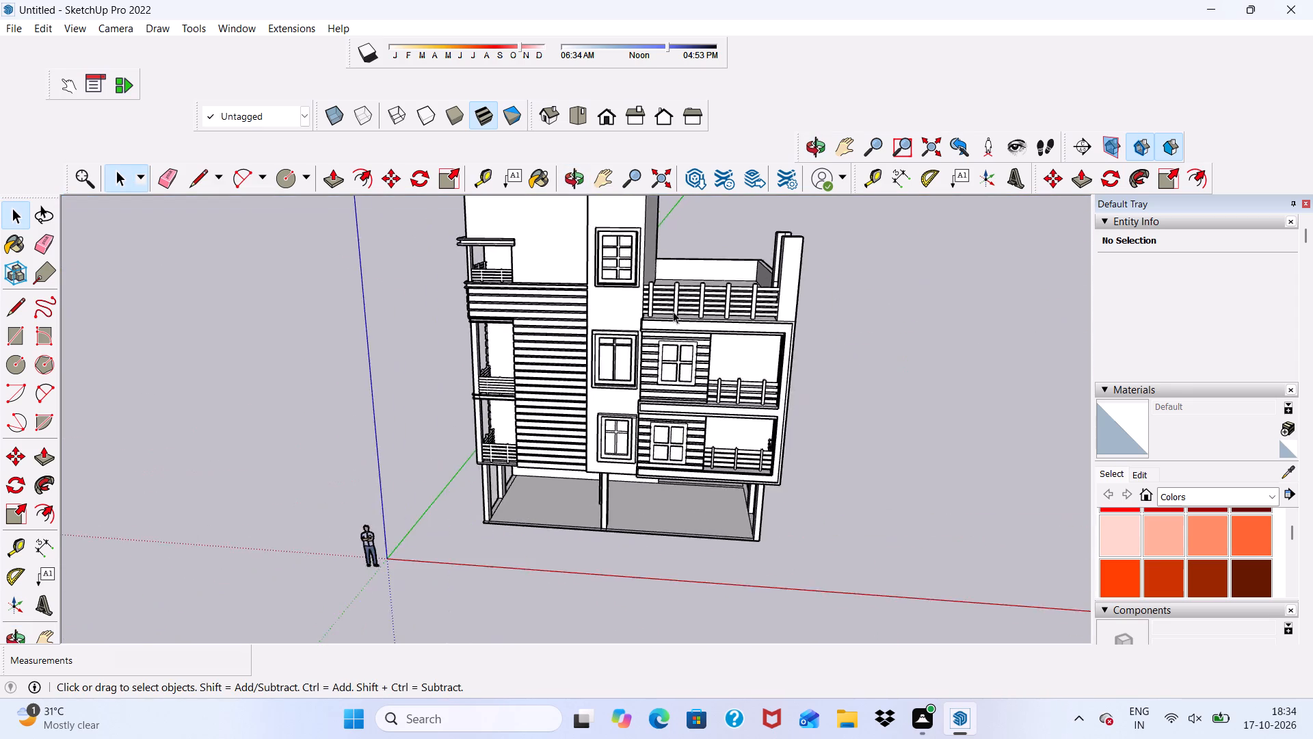
{"action": "scroll", "coordinate": [673, 311], "scroll_direction": "up", "scroll_amount": 5}
{"action": "scroll", "coordinate": [673, 312], "scroll_direction": "down", "scroll_amount": 5}
{"action": "middle_click_drag", "start_coordinate": [665, 333], "coordinate": [121, 392]}
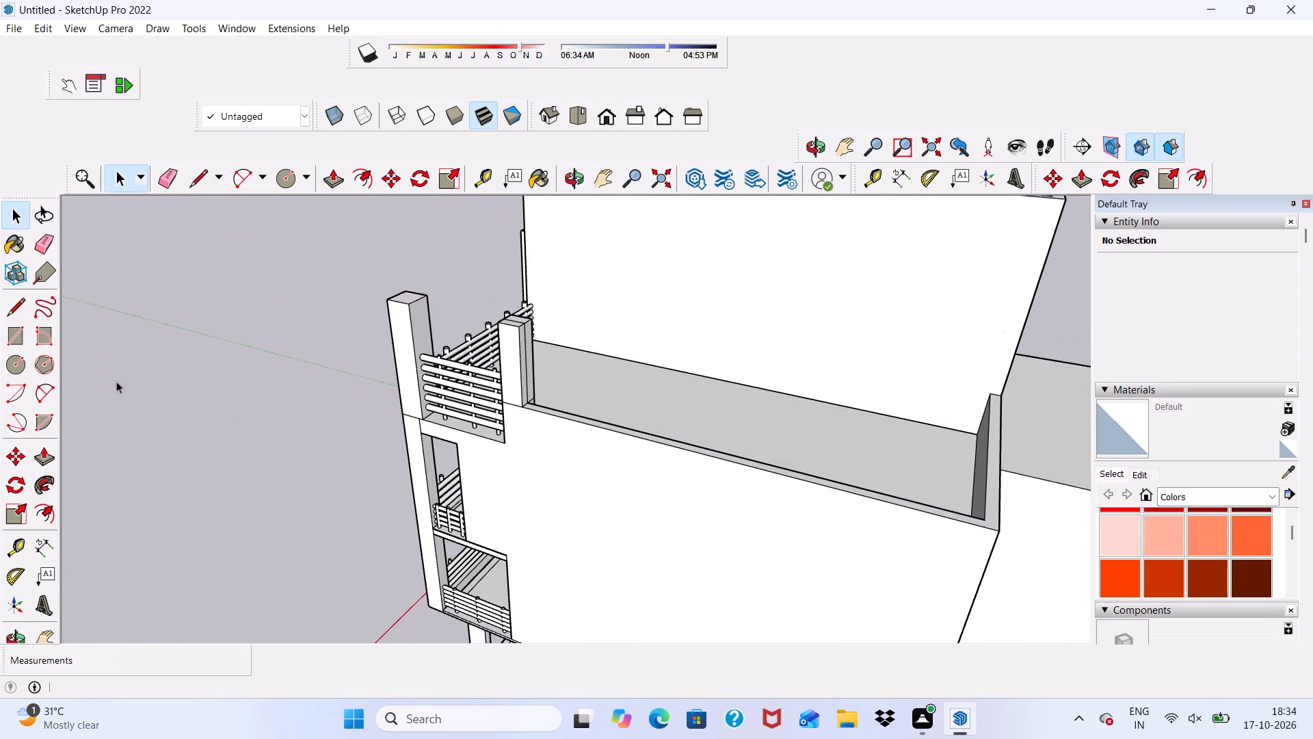
Erase the vertical seam and the line near the base on the terrace-facing side of the side railing's rear pillar.
{"action": "scroll", "coordinate": [172, 157], "scroll_direction": "up", "scroll_amount": 1}
{"action": "left_click", "coordinate": [157, 170]}
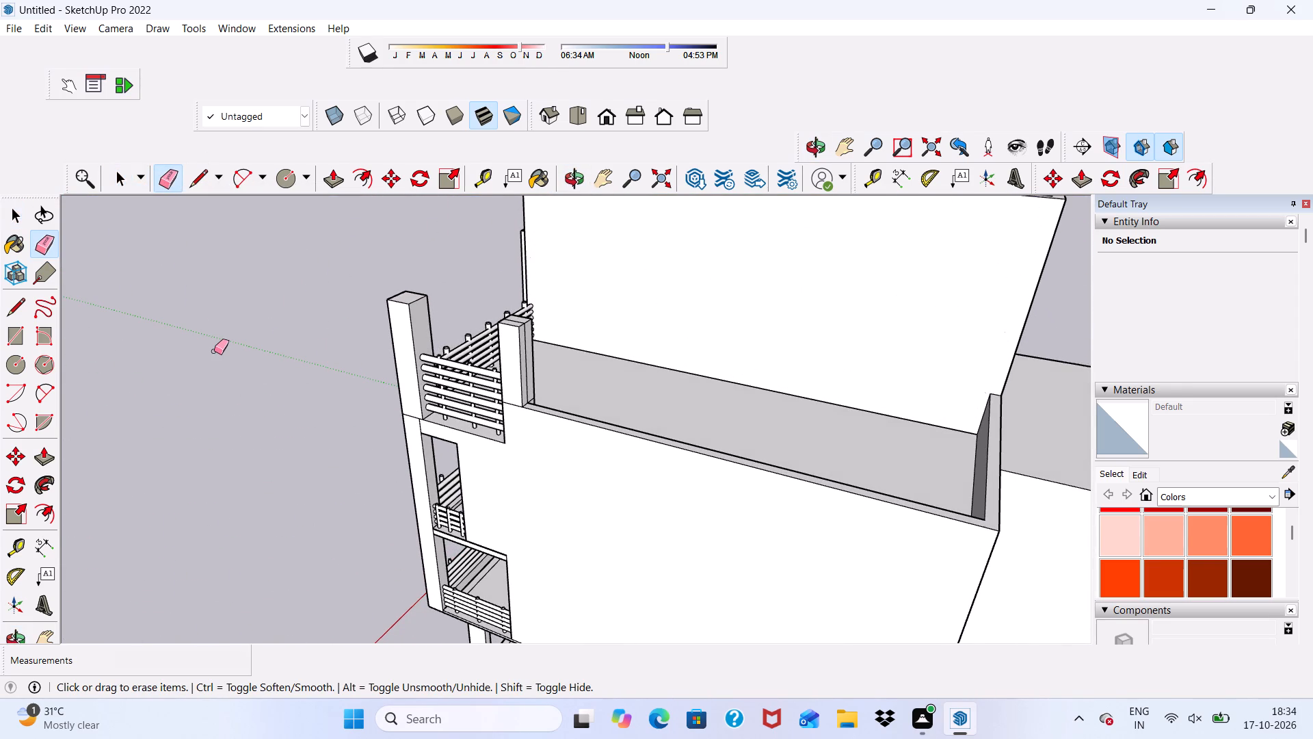
{"action": "scroll", "coordinate": [216, 352], "scroll_direction": "up", "scroll_amount": 4}
{"action": "scroll", "coordinate": [226, 357], "scroll_direction": "down", "scroll_amount": 4}
{"action": "middle_click_drag", "start_coordinate": [401, 397], "coordinate": [277, 374]}
{"action": "scroll", "coordinate": [389, 347], "scroll_direction": "up", "scroll_amount": 3}
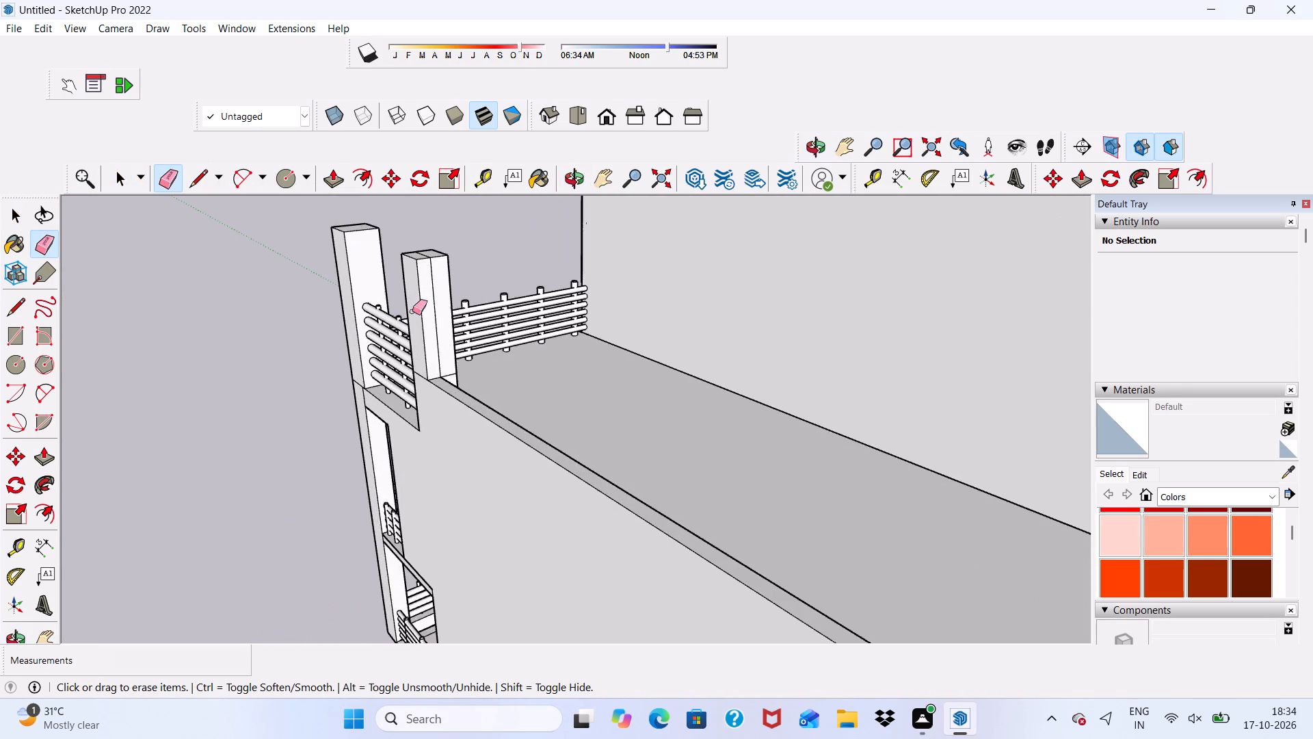
{"action": "scroll", "coordinate": [412, 311], "scroll_direction": "up", "scroll_amount": 5}
{"action": "left_click", "coordinate": [438, 289]}
{"action": "scroll", "coordinate": [435, 370], "scroll_direction": "up", "scroll_amount": 2}
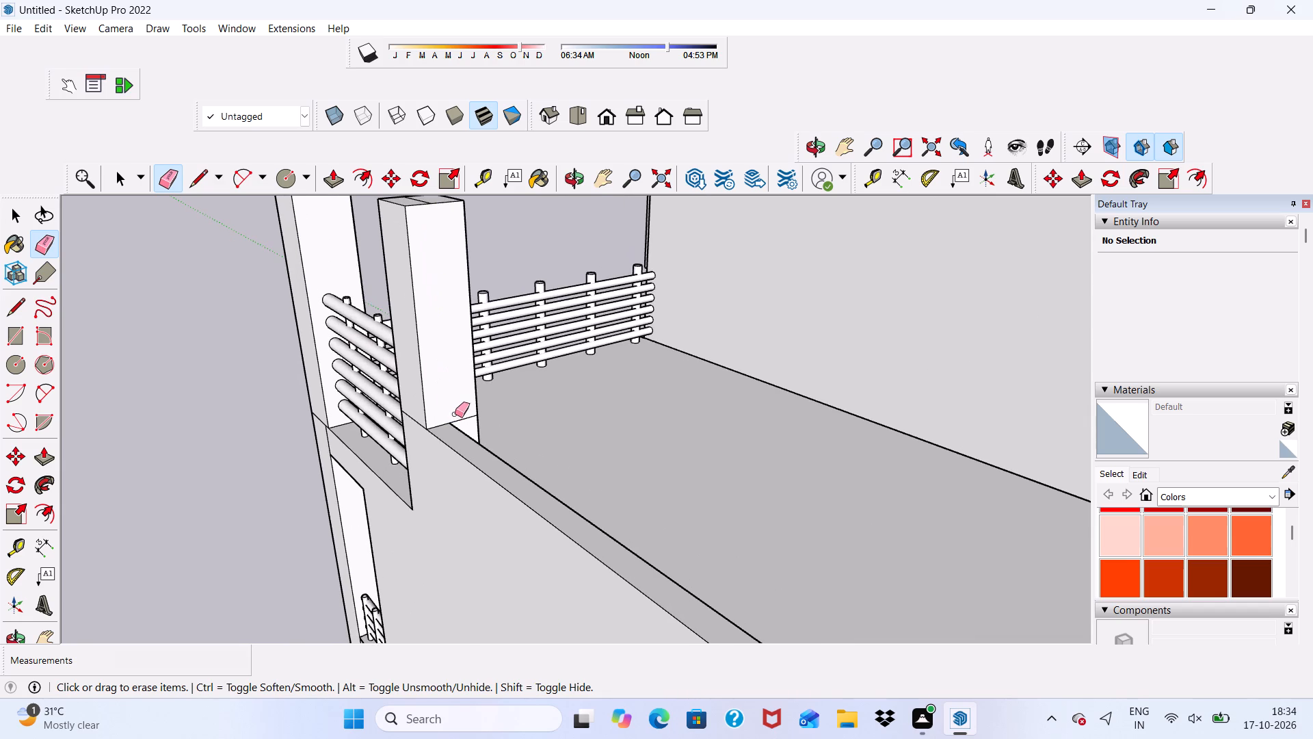
{"action": "left_click", "coordinate": [462, 423]}
{"action": "left_click_drag", "start_coordinate": [463, 411], "coordinate": [468, 422]}
Erase the leftover edge at the rear pillar's base and the vertical seam on its outer side.
{"action": "scroll", "coordinate": [427, 337], "scroll_direction": "down", "scroll_amount": 6}
{"action": "middle_click_drag", "start_coordinate": [429, 368], "coordinate": [435, 437]}
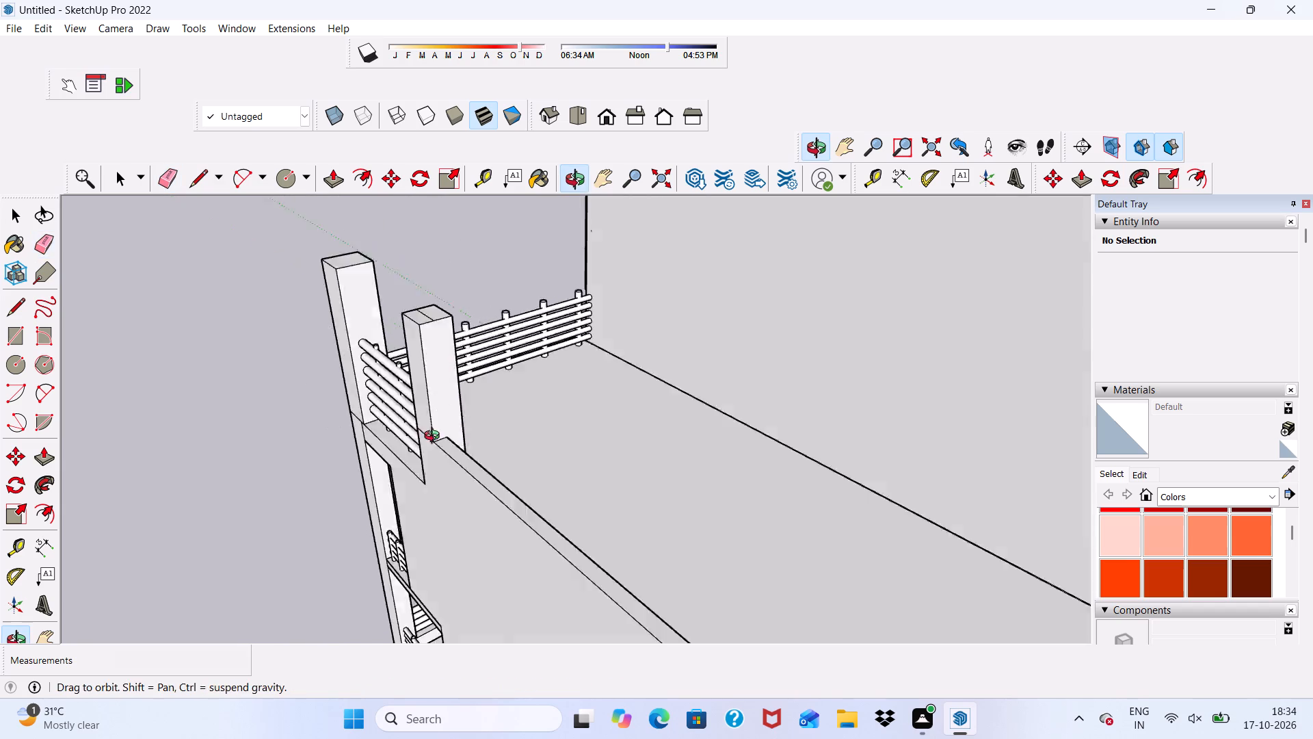
{"action": "middle_click_drag", "start_coordinate": [435, 437], "coordinate": [435, 489]}
{"action": "scroll", "coordinate": [427, 443], "scroll_direction": "up", "scroll_amount": 4}
{"action": "left_click_drag", "start_coordinate": [408, 504], "coordinate": [419, 501]}
{"action": "scroll", "coordinate": [384, 443], "scroll_direction": "down", "scroll_amount": 5}
{"action": "middle_click_drag", "start_coordinate": [366, 449], "coordinate": [852, 349]}
{"action": "scroll", "coordinate": [920, 257], "scroll_direction": "up", "scroll_amount": 9}
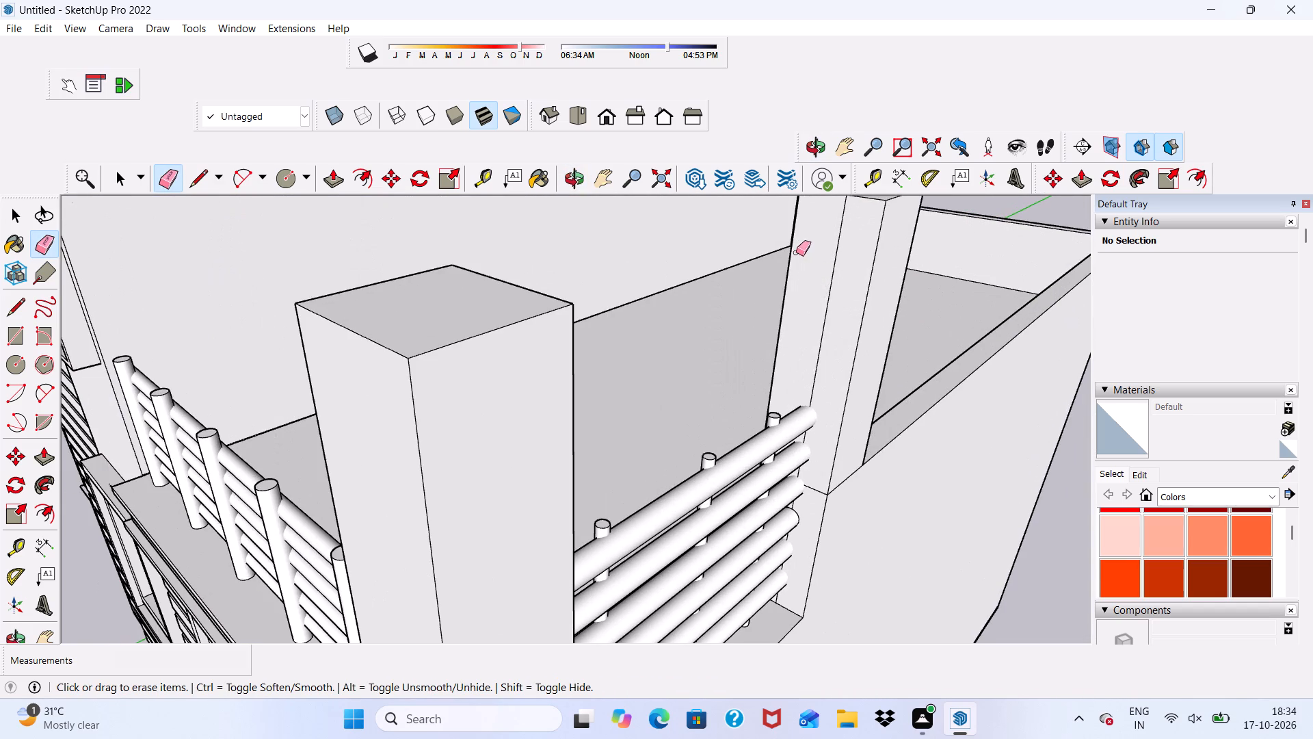
{"action": "left_click_drag", "start_coordinate": [827, 263], "coordinate": [832, 278]}
Examine the cleaned pillar, the side railing and the overall facade from several angles.
{"action": "scroll", "coordinate": [767, 252], "scroll_direction": "down", "scroll_amount": 6}
{"action": "middle_click_drag", "start_coordinate": [747, 298], "coordinate": [490, 324]}
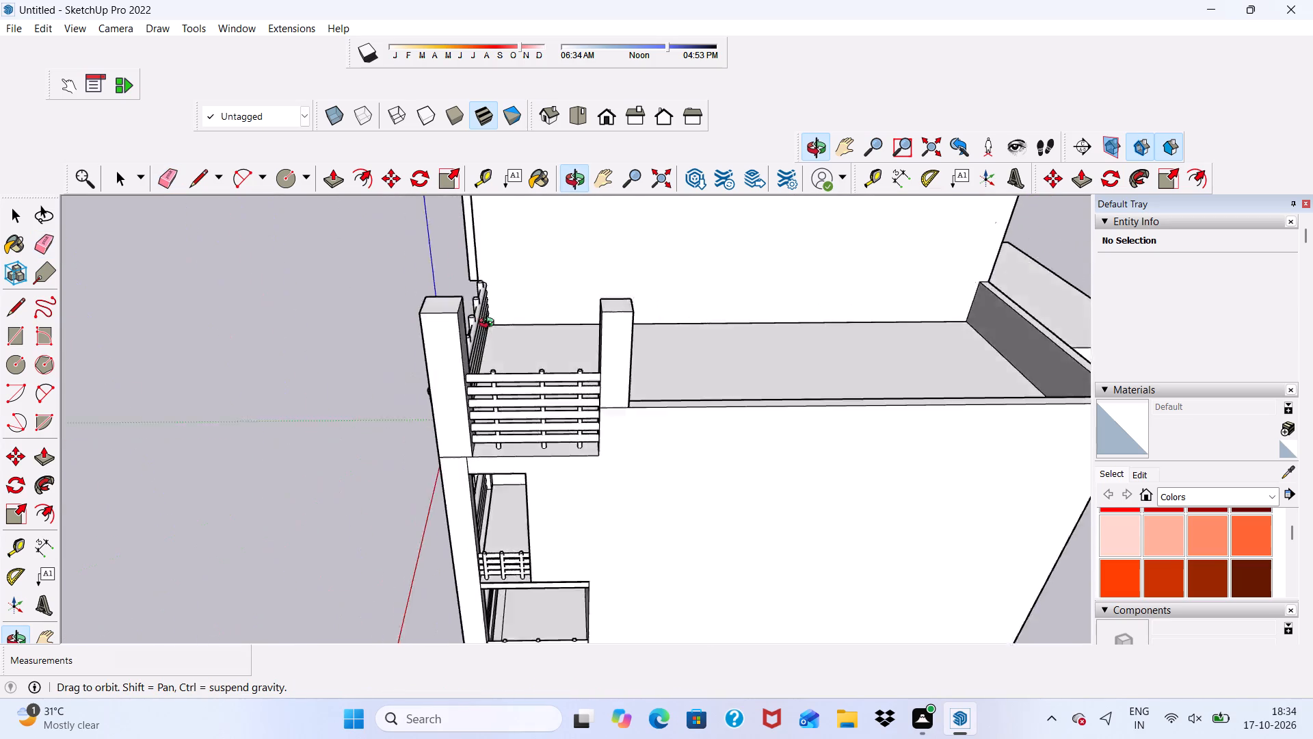
{"action": "middle_click_drag", "start_coordinate": [490, 324], "coordinate": [506, 282]}
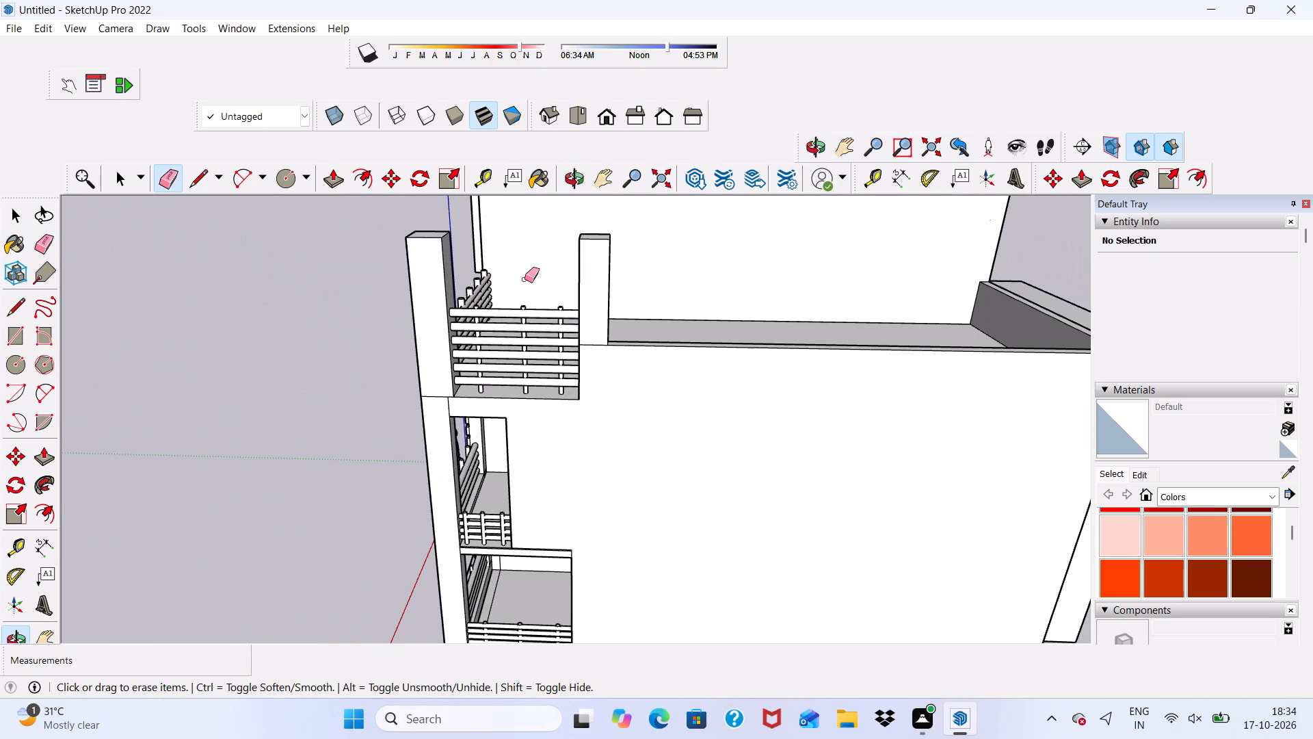
{"action": "key", "text": "n"}
{"action": "scroll", "coordinate": [525, 279], "scroll_direction": "up", "scroll_amount": 2}
{"action": "scroll", "coordinate": [525, 279], "scroll_direction": "down", "scroll_amount": 2}
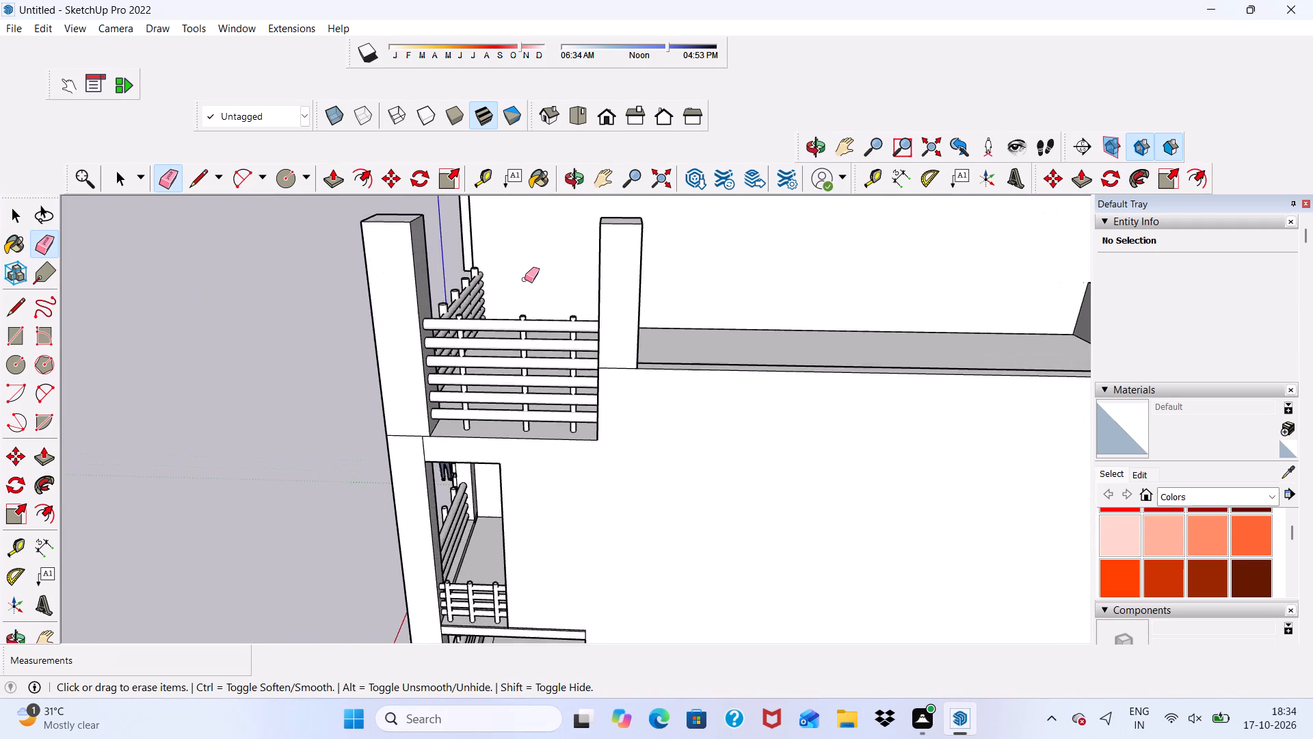
{"action": "scroll", "coordinate": [525, 279], "scroll_direction": "down", "scroll_amount": 3}
{"action": "middle_click_drag", "start_coordinate": [525, 279], "coordinate": [862, 356]}
{"action": "scroll", "coordinate": [781, 282], "scroll_direction": "up", "scroll_amount": 4}
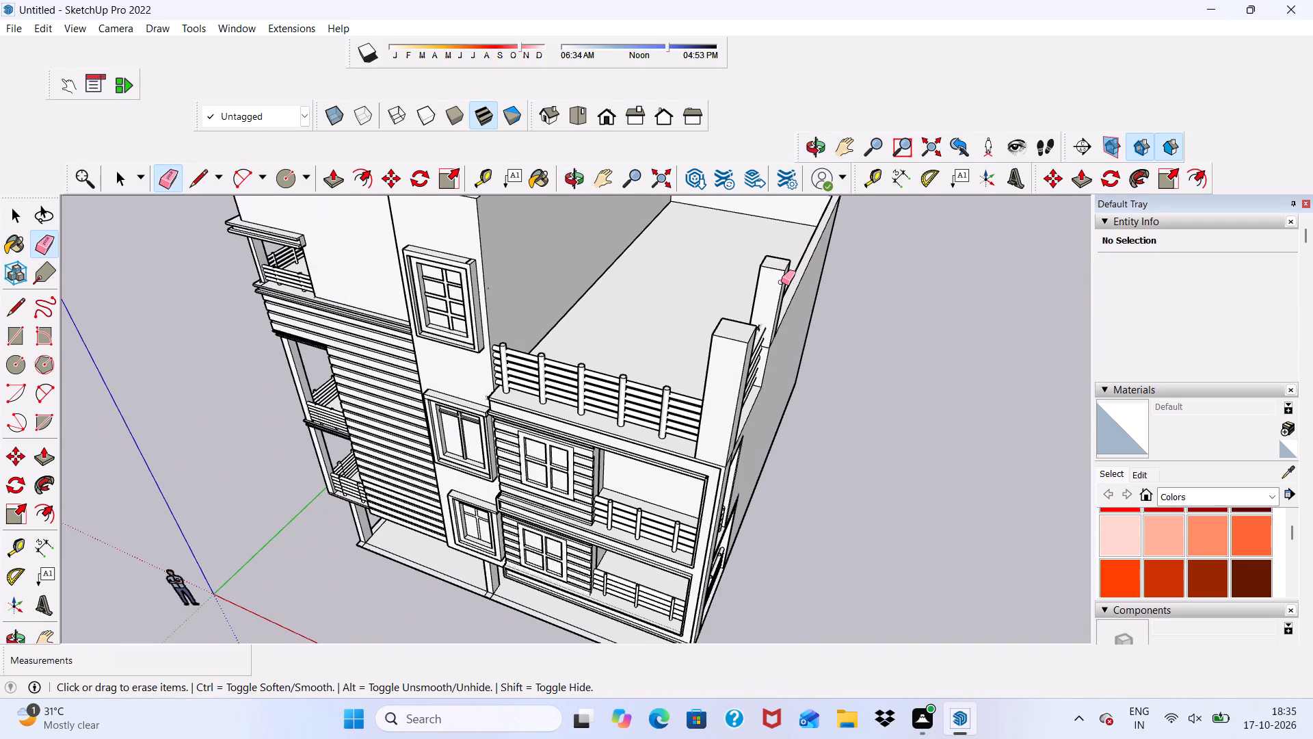
{"action": "scroll", "coordinate": [592, 279], "scroll_direction": "down", "scroll_amount": 8}
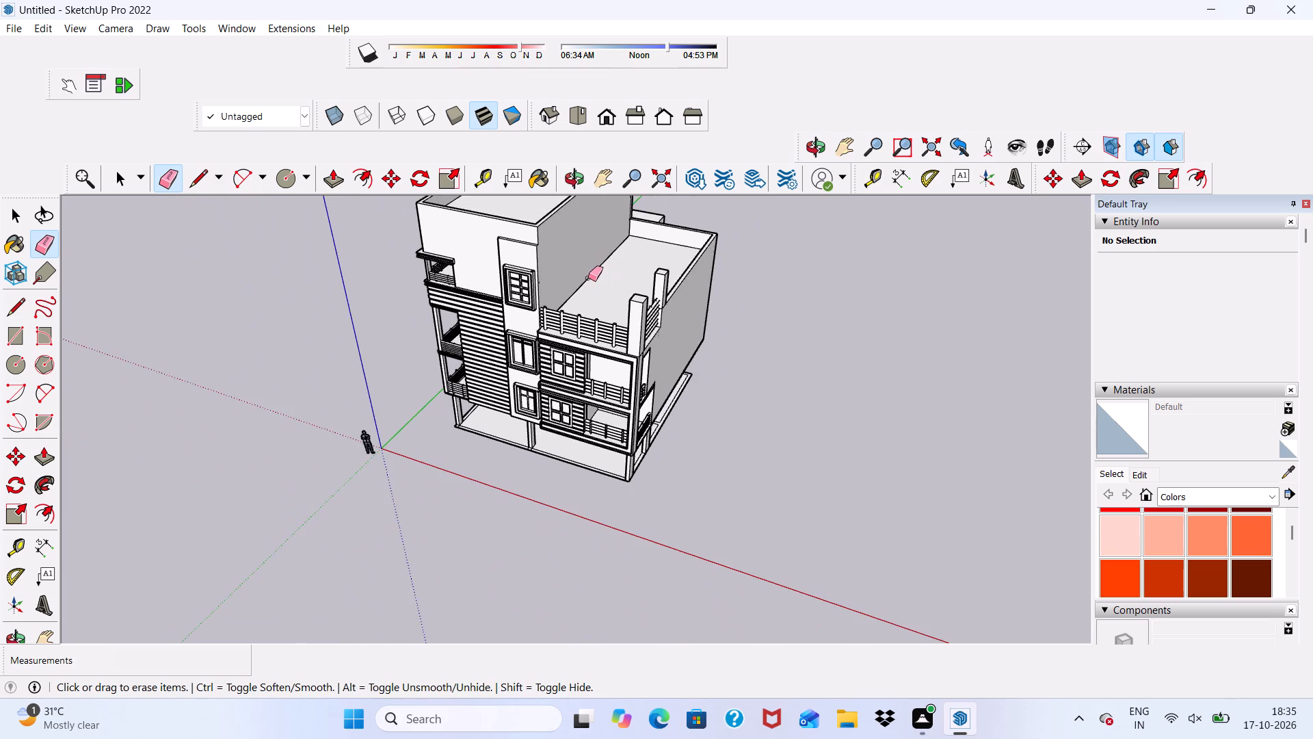
{"action": "middle_click_drag", "start_coordinate": [588, 278], "coordinate": [512, 307]}
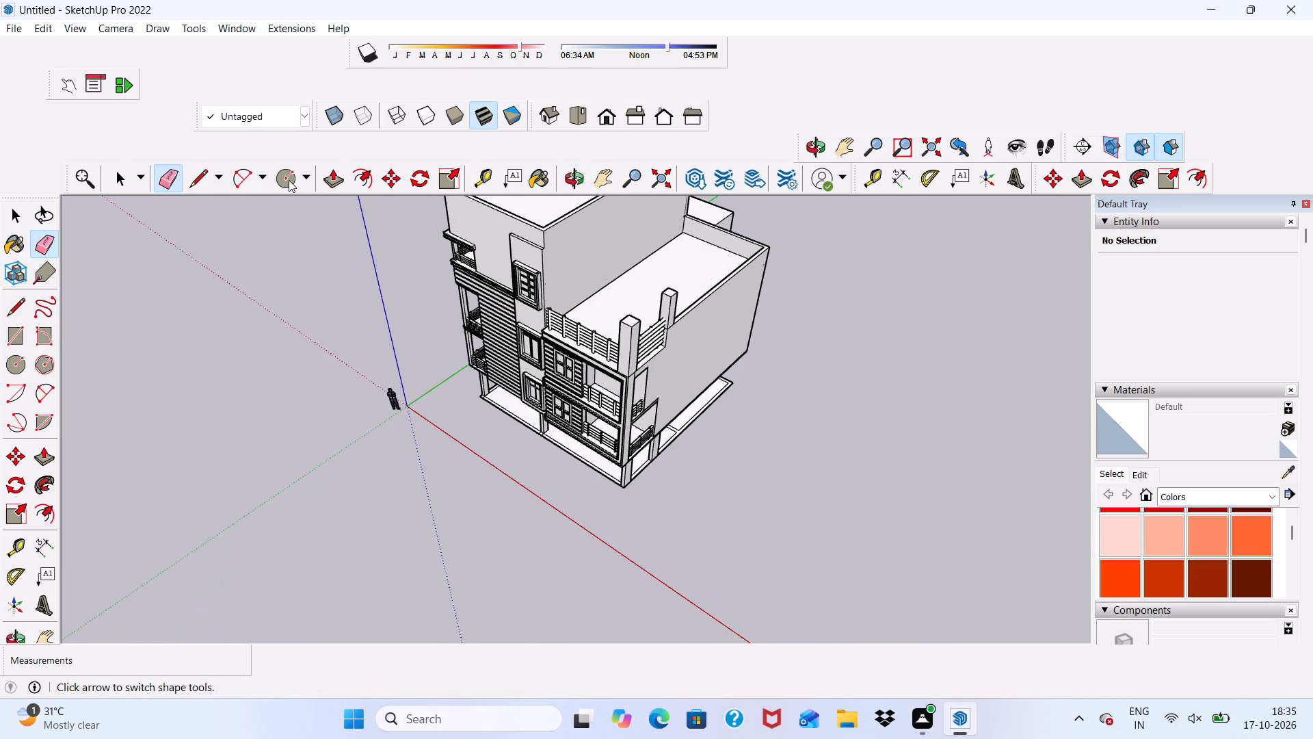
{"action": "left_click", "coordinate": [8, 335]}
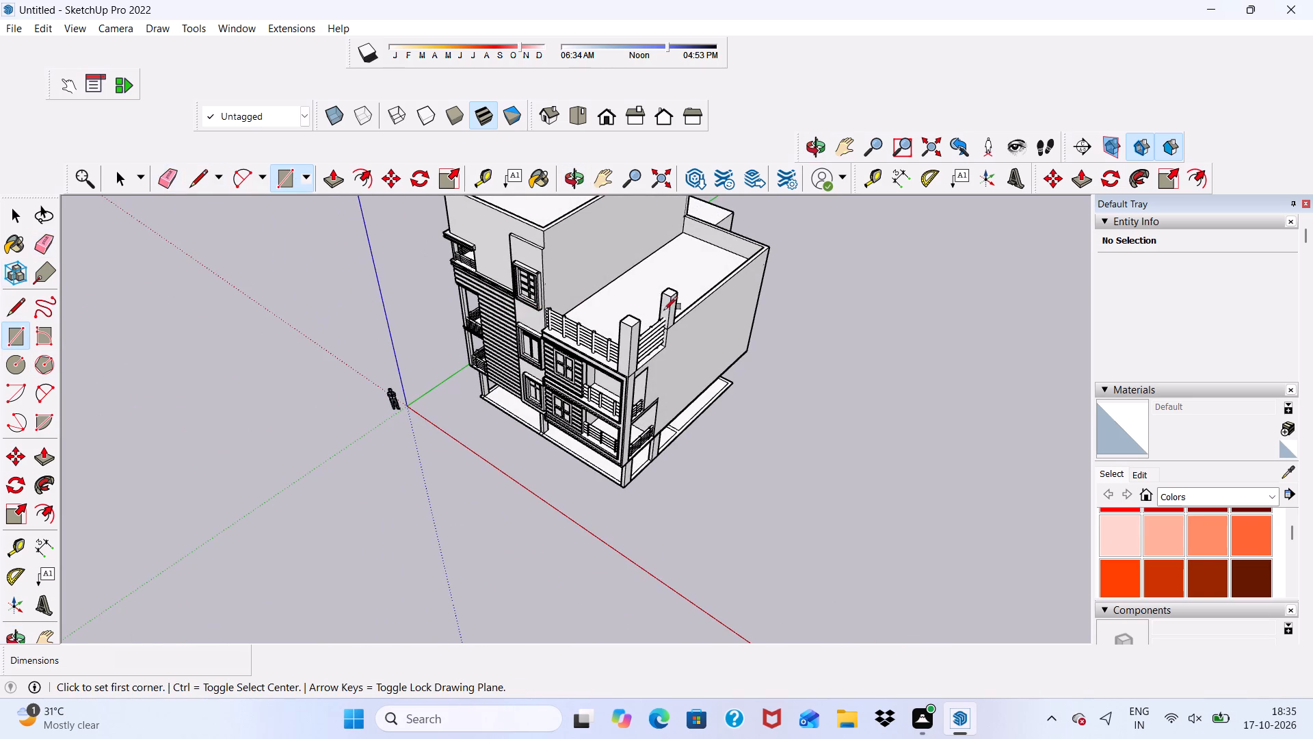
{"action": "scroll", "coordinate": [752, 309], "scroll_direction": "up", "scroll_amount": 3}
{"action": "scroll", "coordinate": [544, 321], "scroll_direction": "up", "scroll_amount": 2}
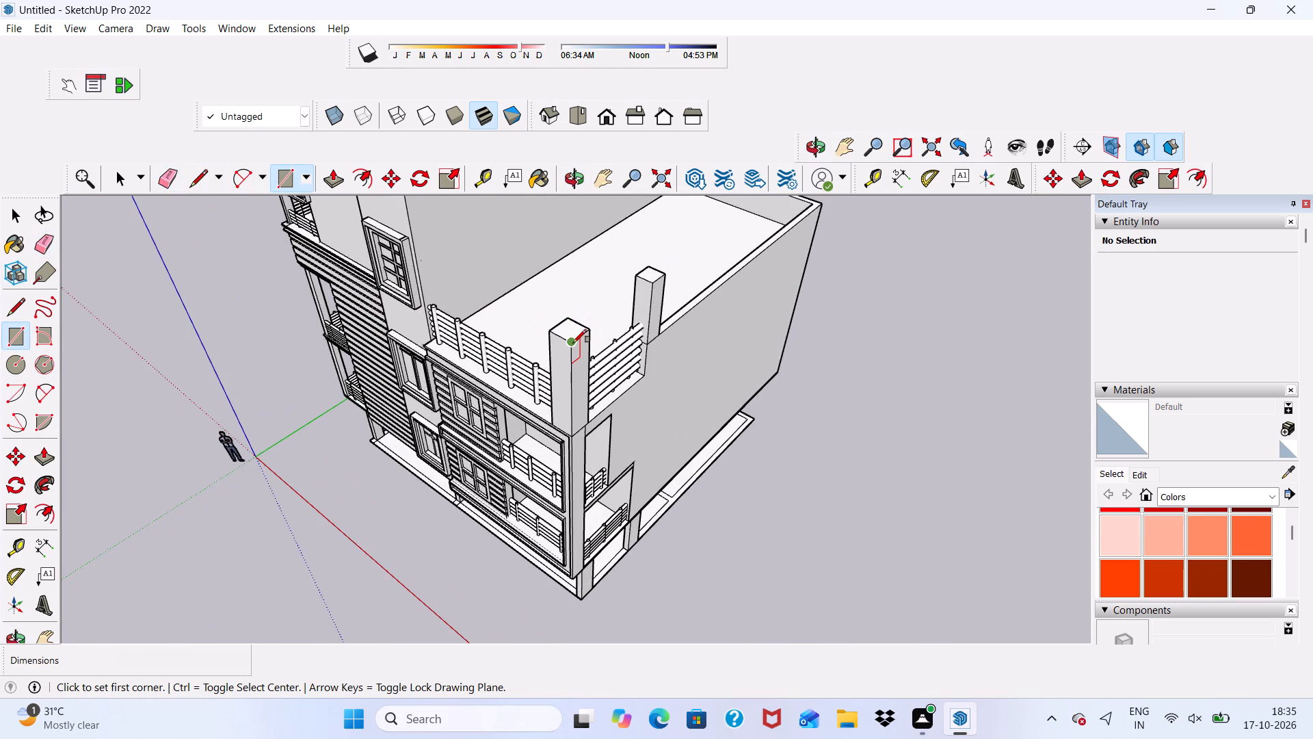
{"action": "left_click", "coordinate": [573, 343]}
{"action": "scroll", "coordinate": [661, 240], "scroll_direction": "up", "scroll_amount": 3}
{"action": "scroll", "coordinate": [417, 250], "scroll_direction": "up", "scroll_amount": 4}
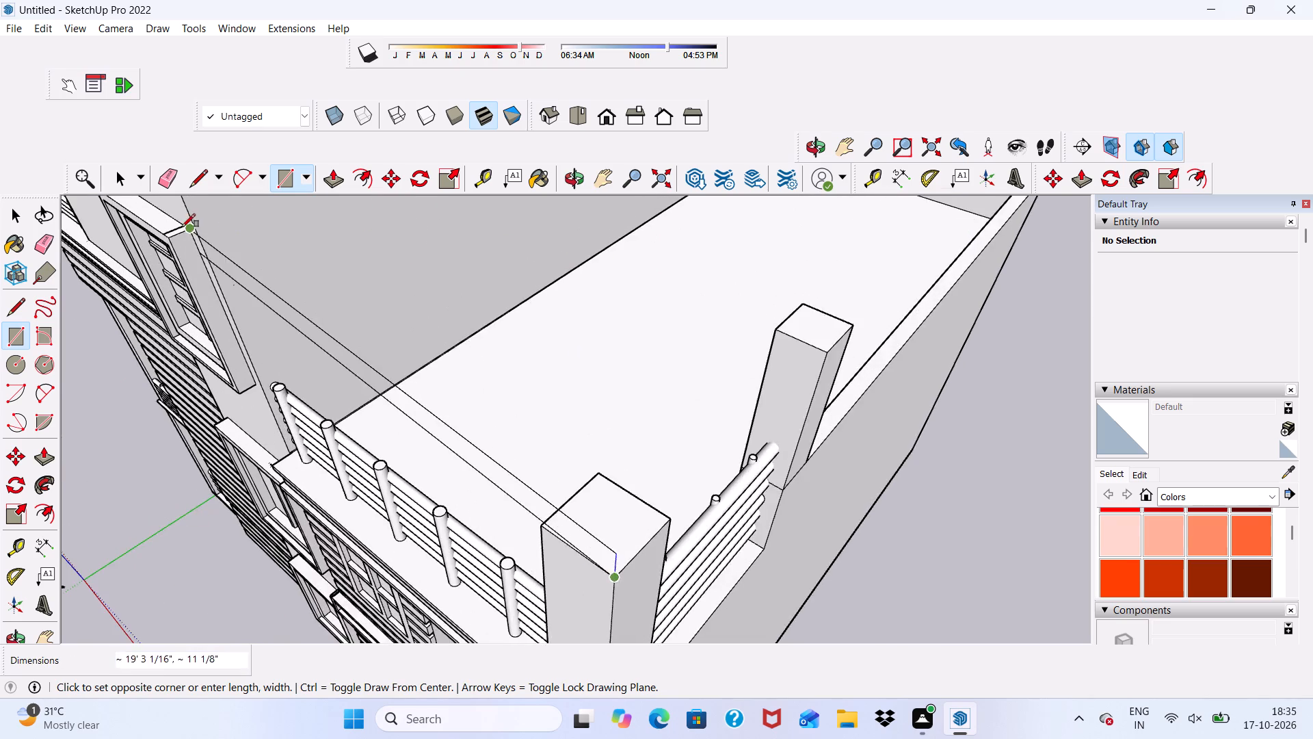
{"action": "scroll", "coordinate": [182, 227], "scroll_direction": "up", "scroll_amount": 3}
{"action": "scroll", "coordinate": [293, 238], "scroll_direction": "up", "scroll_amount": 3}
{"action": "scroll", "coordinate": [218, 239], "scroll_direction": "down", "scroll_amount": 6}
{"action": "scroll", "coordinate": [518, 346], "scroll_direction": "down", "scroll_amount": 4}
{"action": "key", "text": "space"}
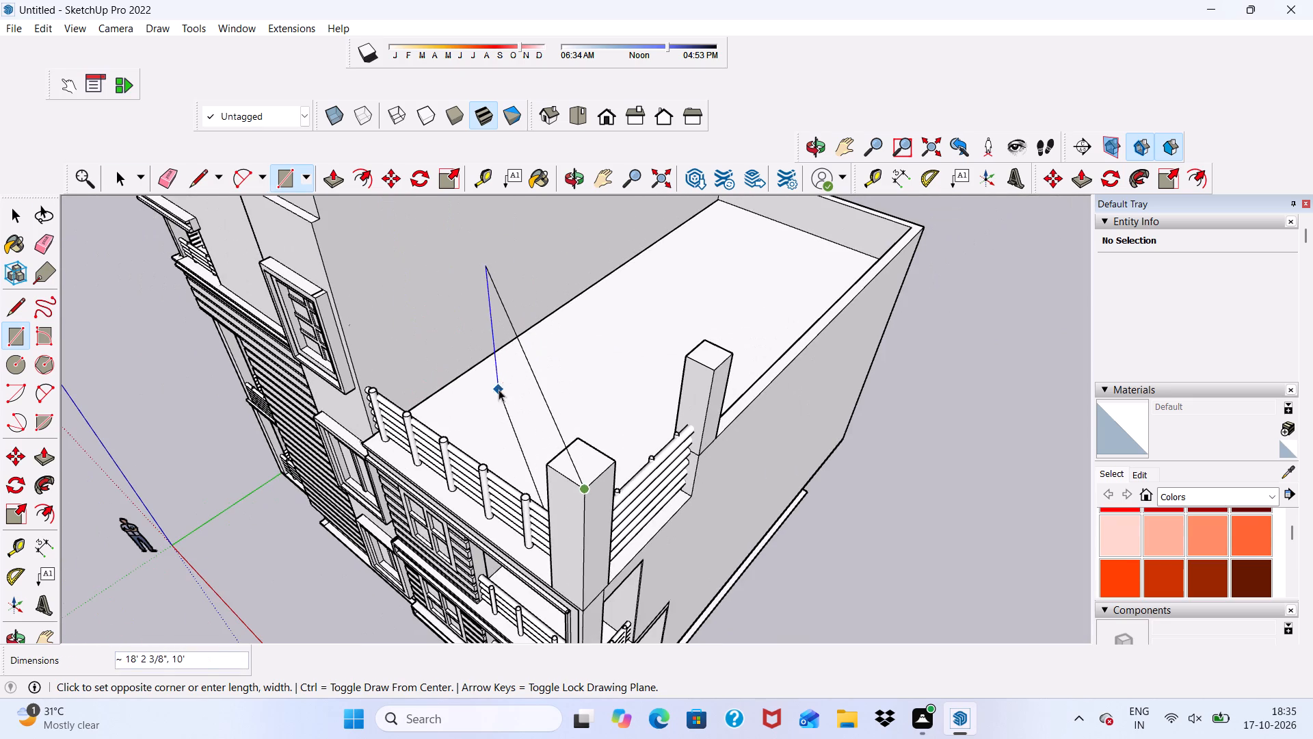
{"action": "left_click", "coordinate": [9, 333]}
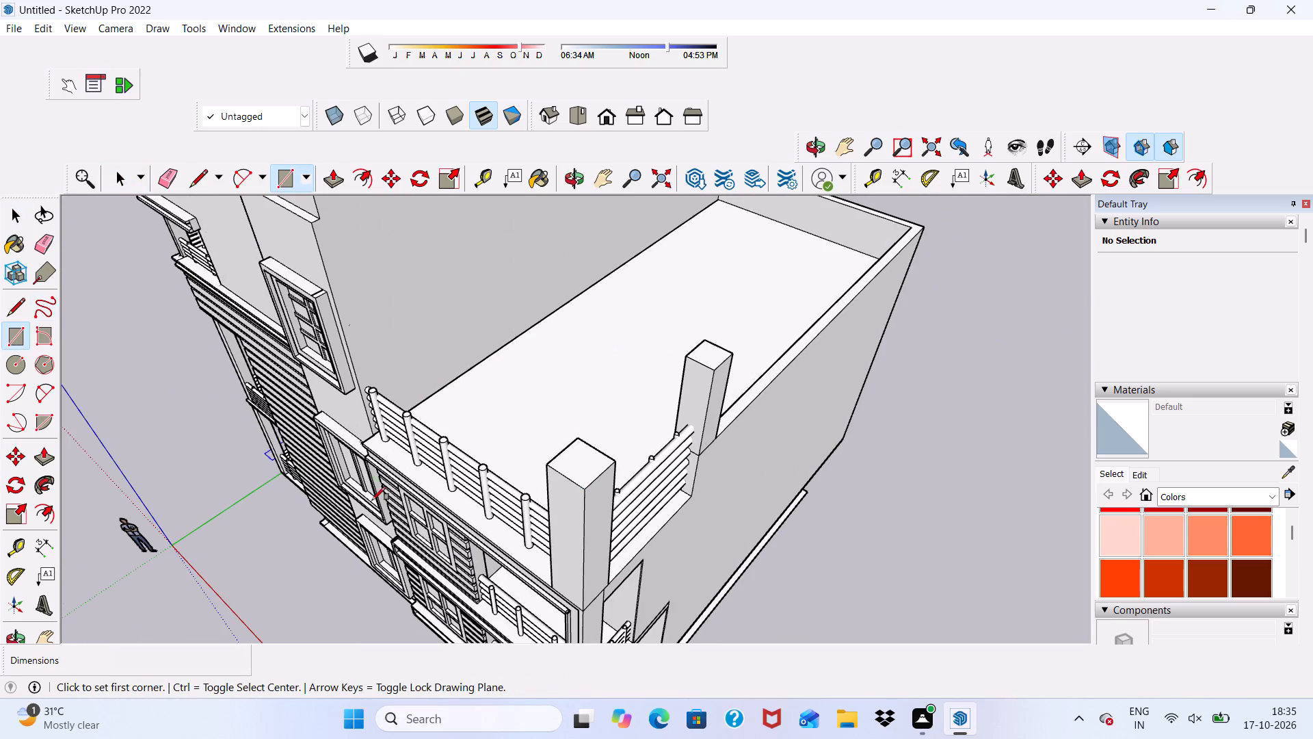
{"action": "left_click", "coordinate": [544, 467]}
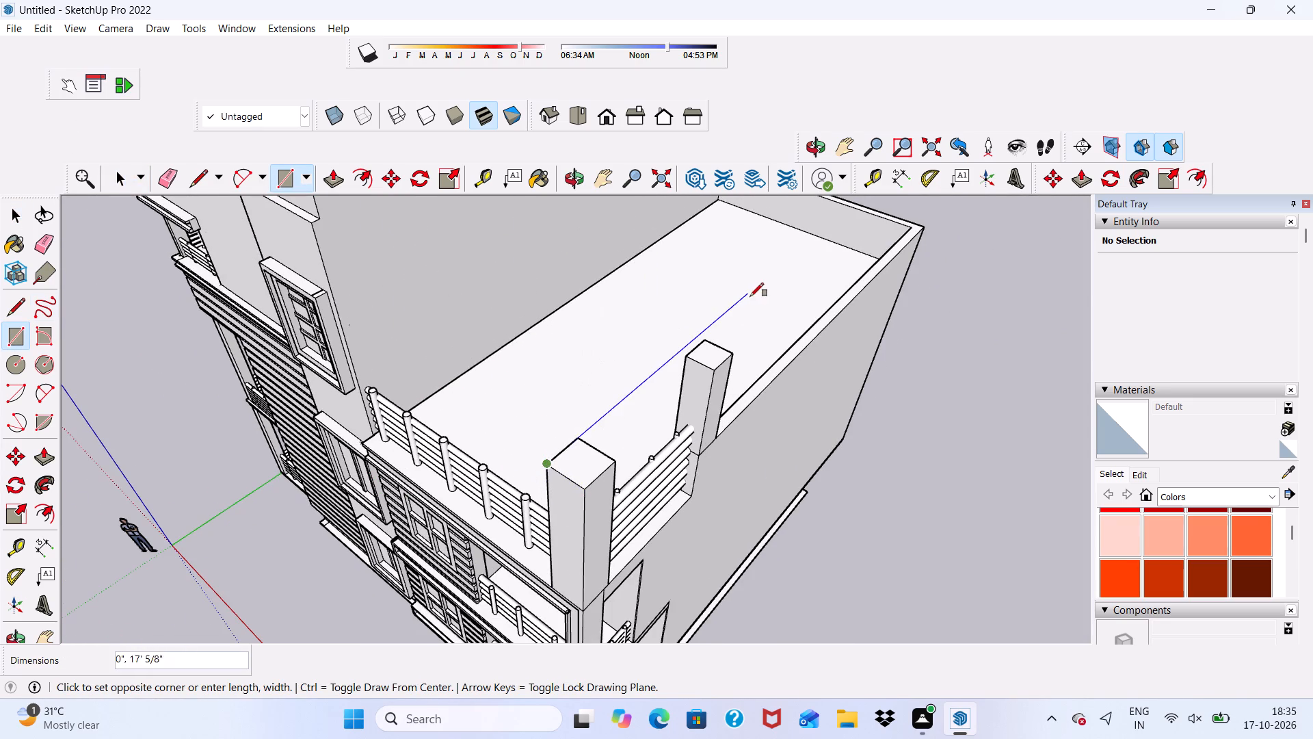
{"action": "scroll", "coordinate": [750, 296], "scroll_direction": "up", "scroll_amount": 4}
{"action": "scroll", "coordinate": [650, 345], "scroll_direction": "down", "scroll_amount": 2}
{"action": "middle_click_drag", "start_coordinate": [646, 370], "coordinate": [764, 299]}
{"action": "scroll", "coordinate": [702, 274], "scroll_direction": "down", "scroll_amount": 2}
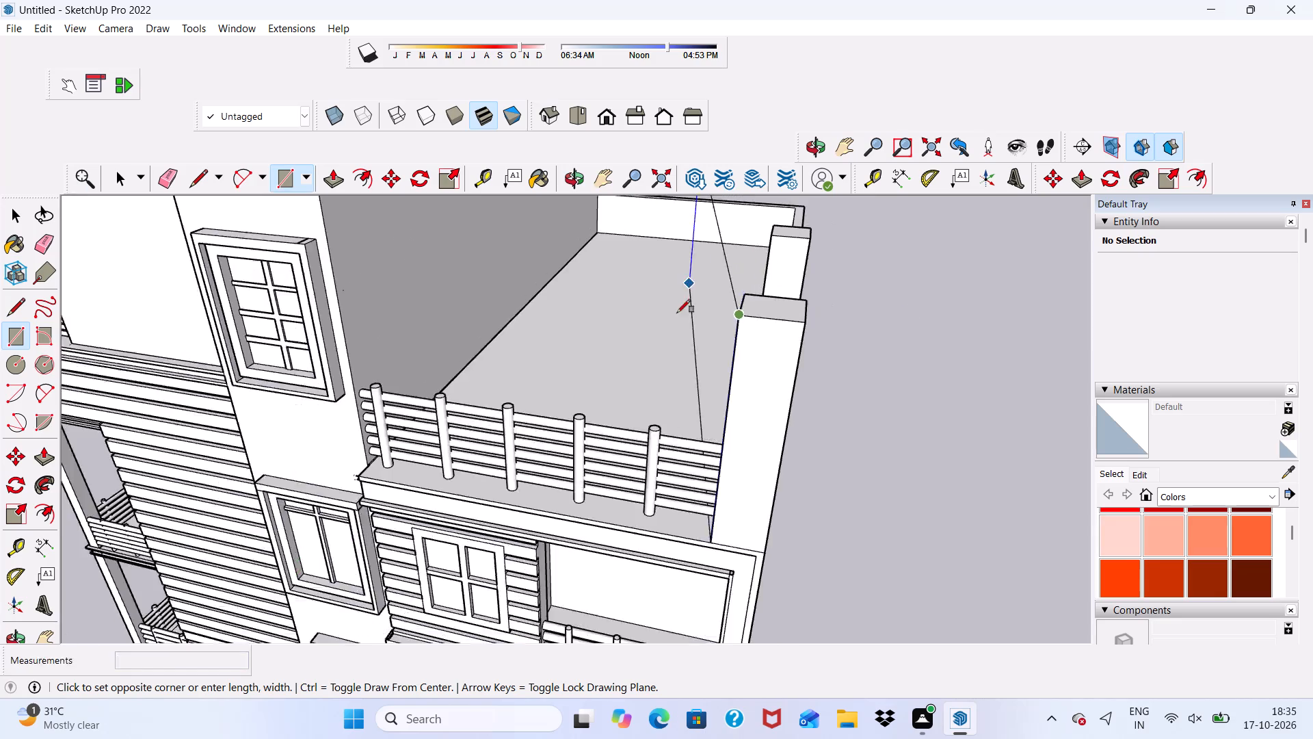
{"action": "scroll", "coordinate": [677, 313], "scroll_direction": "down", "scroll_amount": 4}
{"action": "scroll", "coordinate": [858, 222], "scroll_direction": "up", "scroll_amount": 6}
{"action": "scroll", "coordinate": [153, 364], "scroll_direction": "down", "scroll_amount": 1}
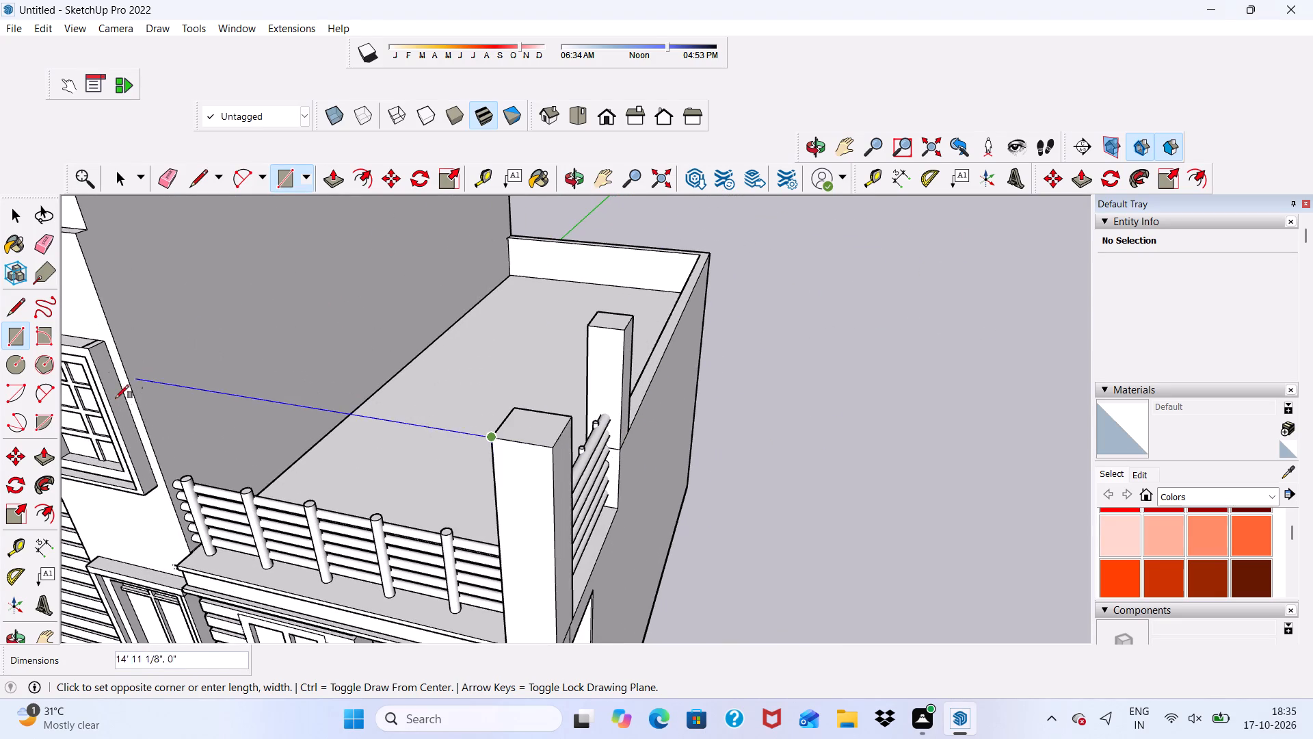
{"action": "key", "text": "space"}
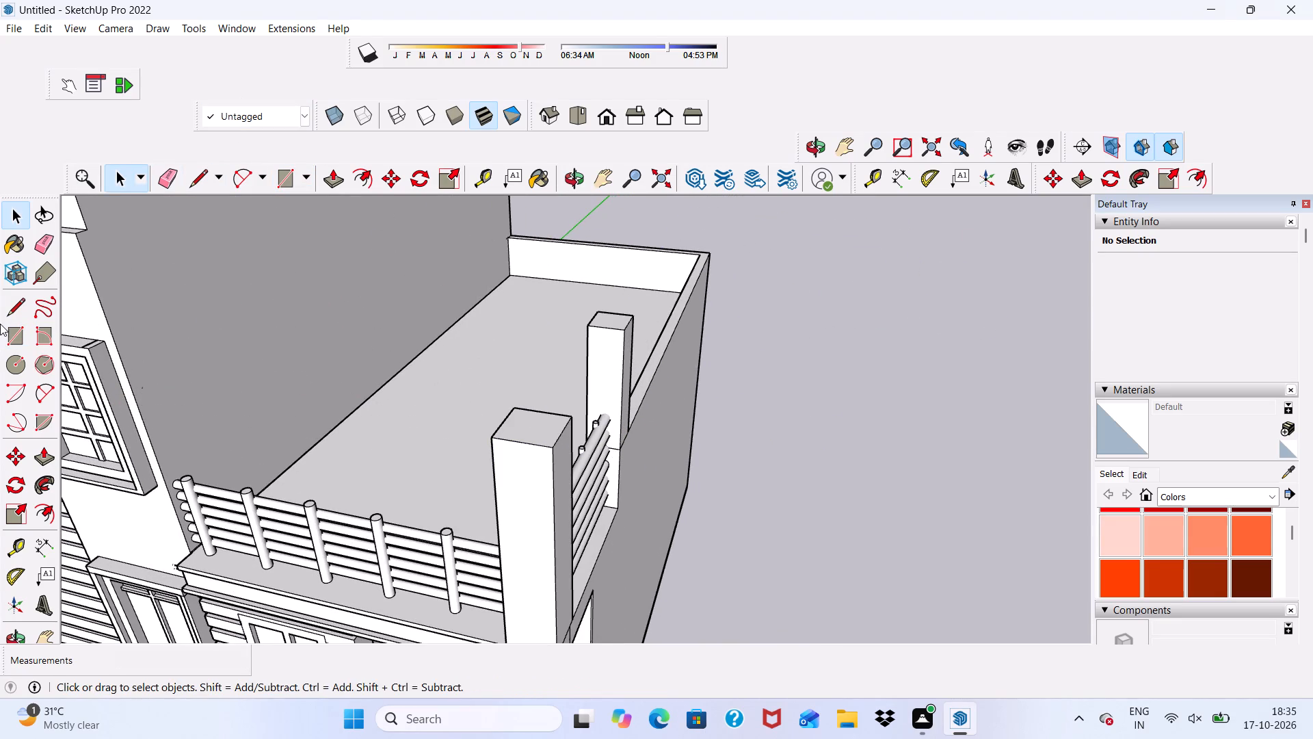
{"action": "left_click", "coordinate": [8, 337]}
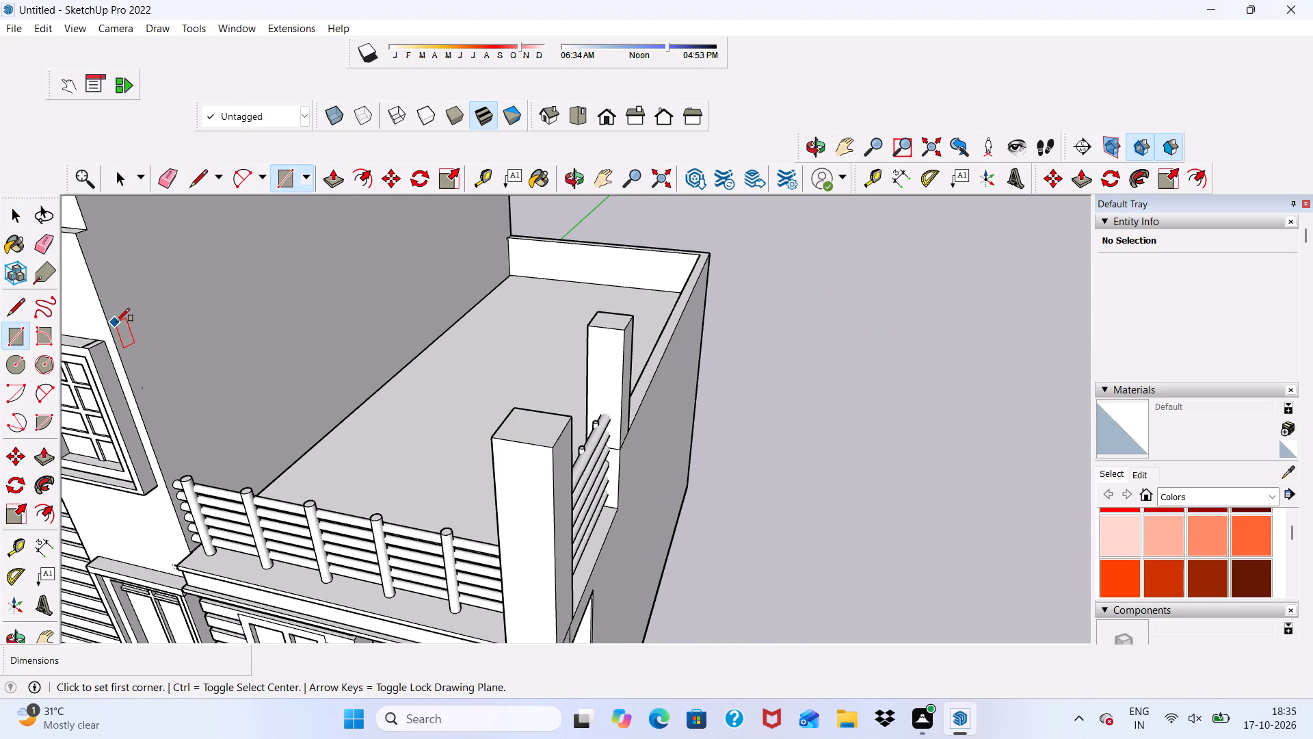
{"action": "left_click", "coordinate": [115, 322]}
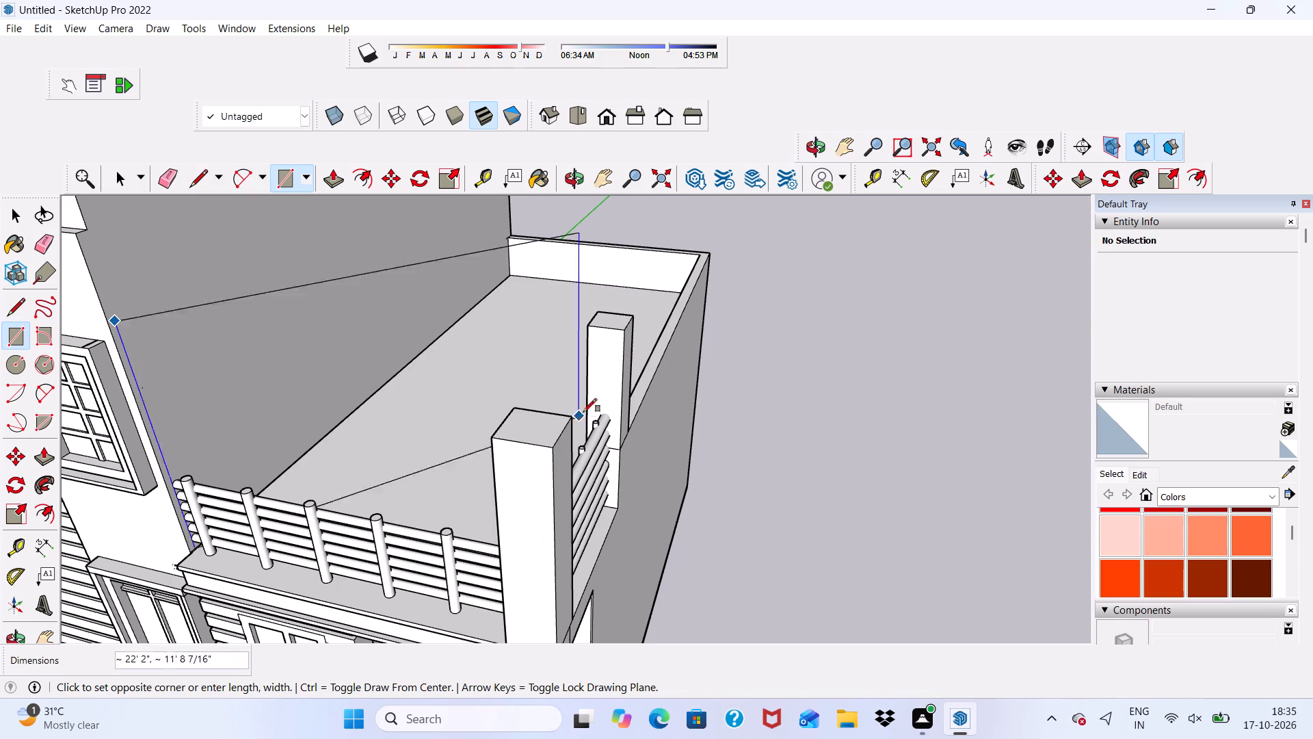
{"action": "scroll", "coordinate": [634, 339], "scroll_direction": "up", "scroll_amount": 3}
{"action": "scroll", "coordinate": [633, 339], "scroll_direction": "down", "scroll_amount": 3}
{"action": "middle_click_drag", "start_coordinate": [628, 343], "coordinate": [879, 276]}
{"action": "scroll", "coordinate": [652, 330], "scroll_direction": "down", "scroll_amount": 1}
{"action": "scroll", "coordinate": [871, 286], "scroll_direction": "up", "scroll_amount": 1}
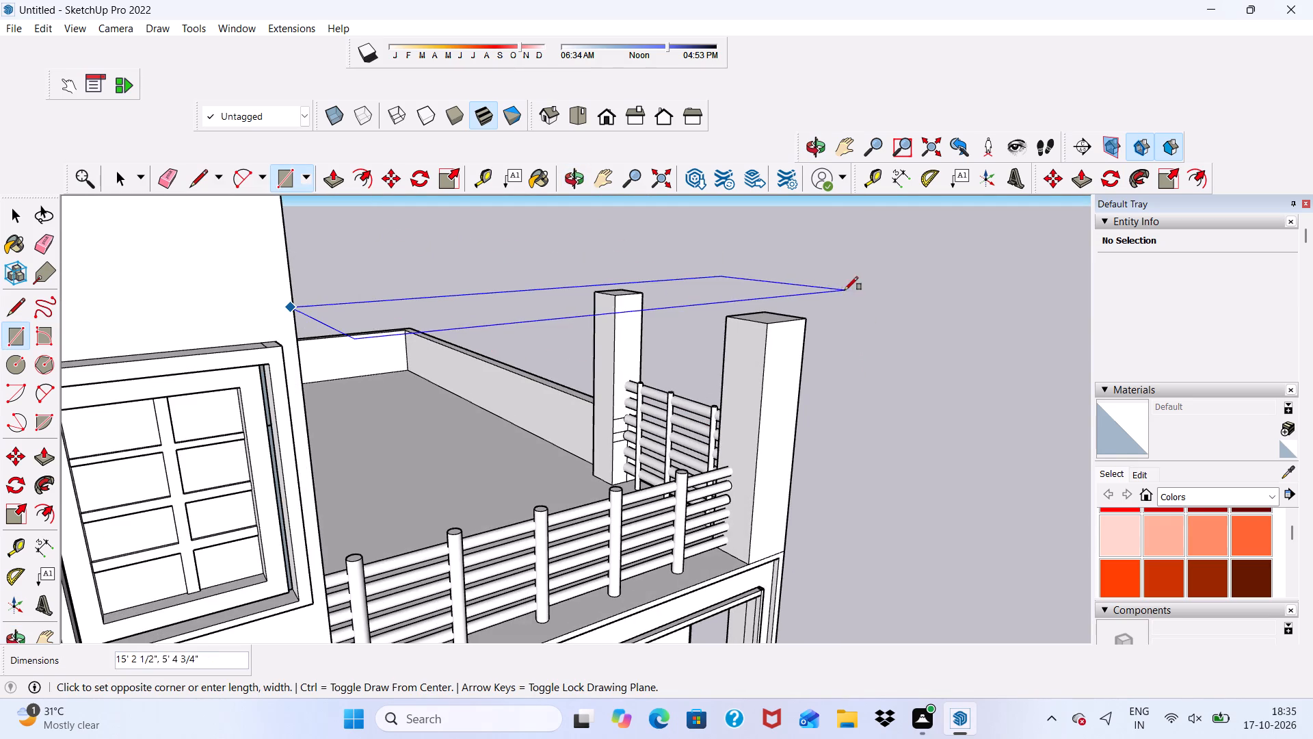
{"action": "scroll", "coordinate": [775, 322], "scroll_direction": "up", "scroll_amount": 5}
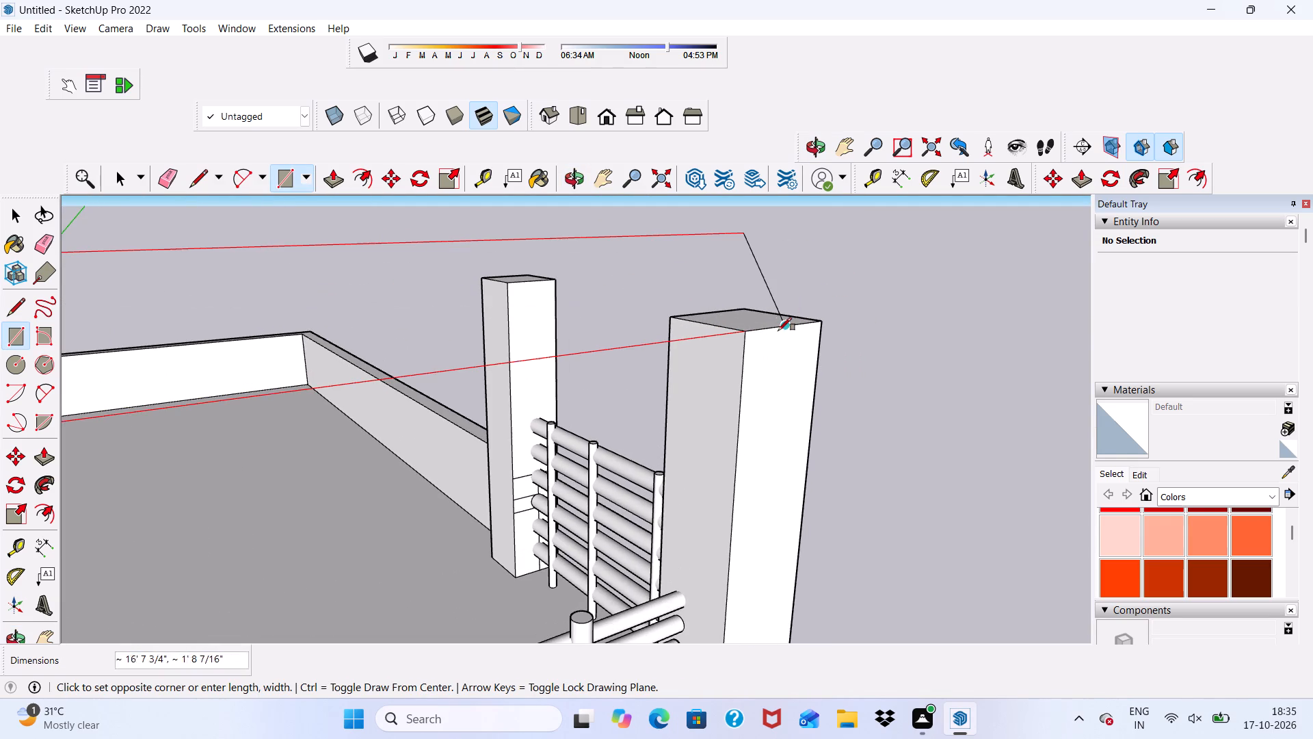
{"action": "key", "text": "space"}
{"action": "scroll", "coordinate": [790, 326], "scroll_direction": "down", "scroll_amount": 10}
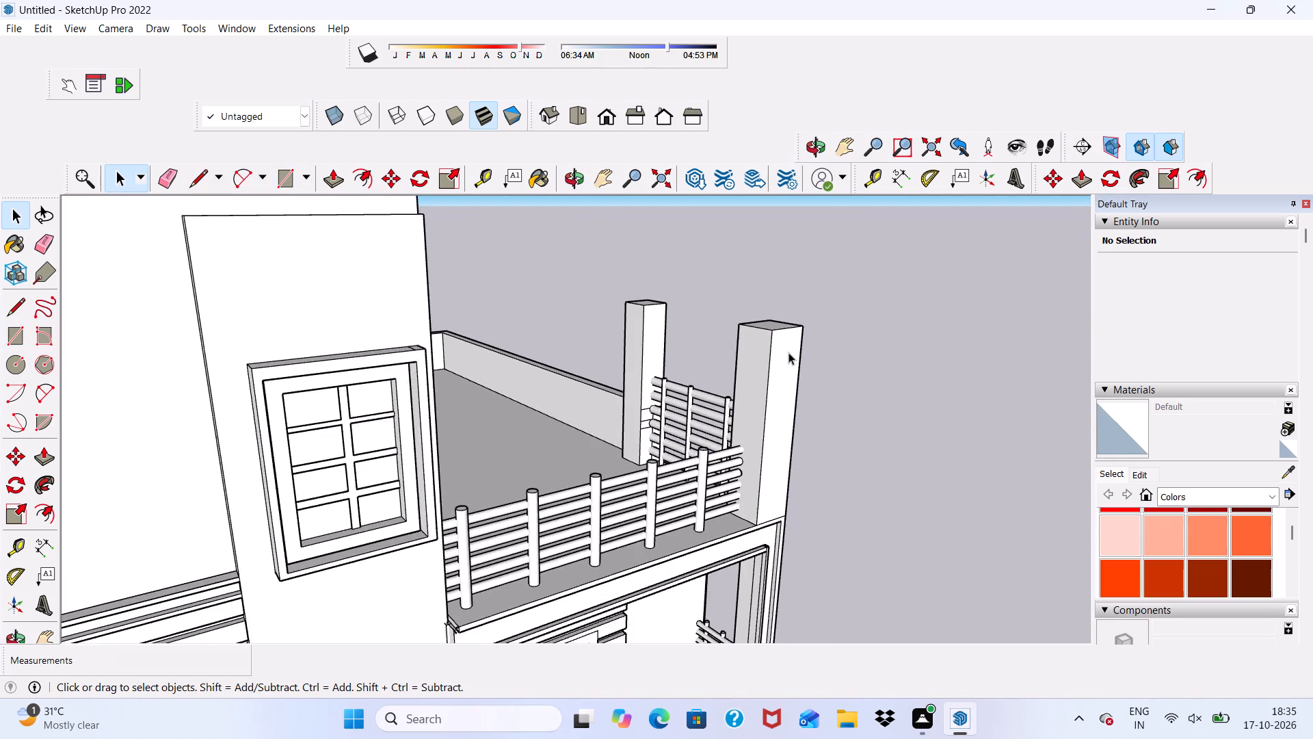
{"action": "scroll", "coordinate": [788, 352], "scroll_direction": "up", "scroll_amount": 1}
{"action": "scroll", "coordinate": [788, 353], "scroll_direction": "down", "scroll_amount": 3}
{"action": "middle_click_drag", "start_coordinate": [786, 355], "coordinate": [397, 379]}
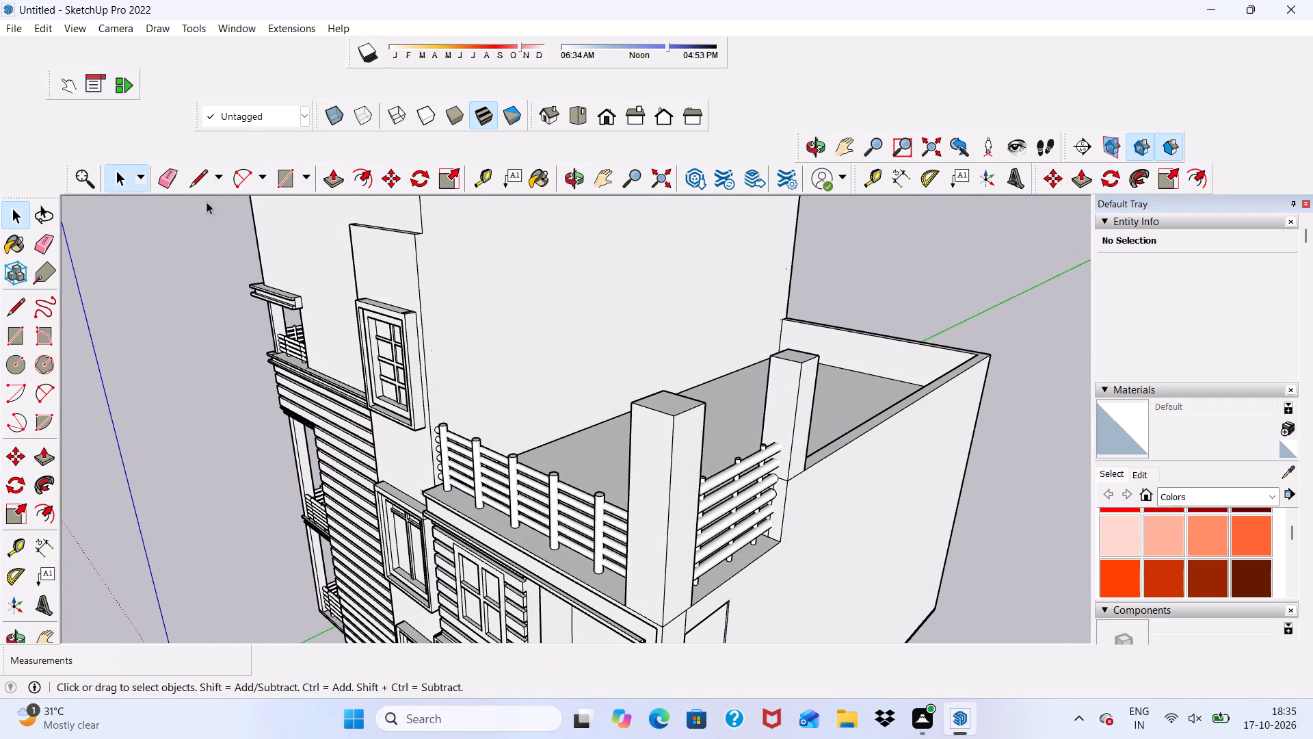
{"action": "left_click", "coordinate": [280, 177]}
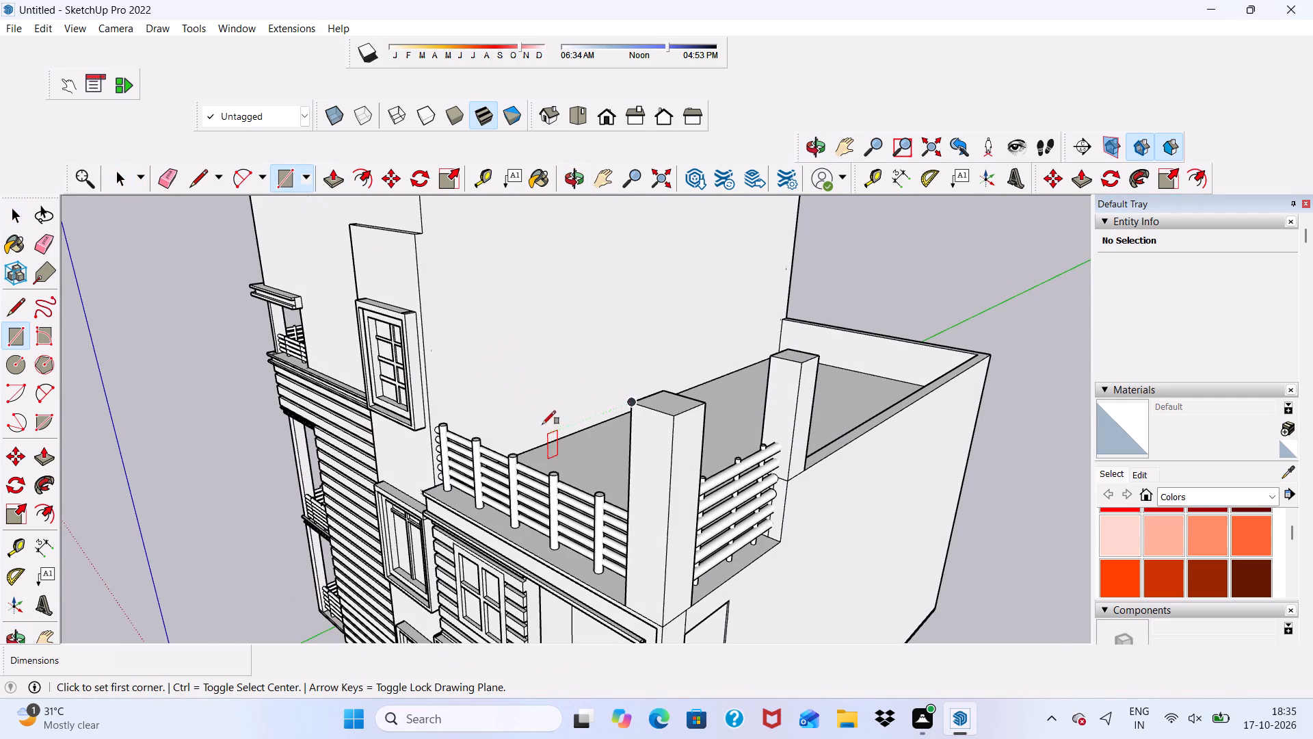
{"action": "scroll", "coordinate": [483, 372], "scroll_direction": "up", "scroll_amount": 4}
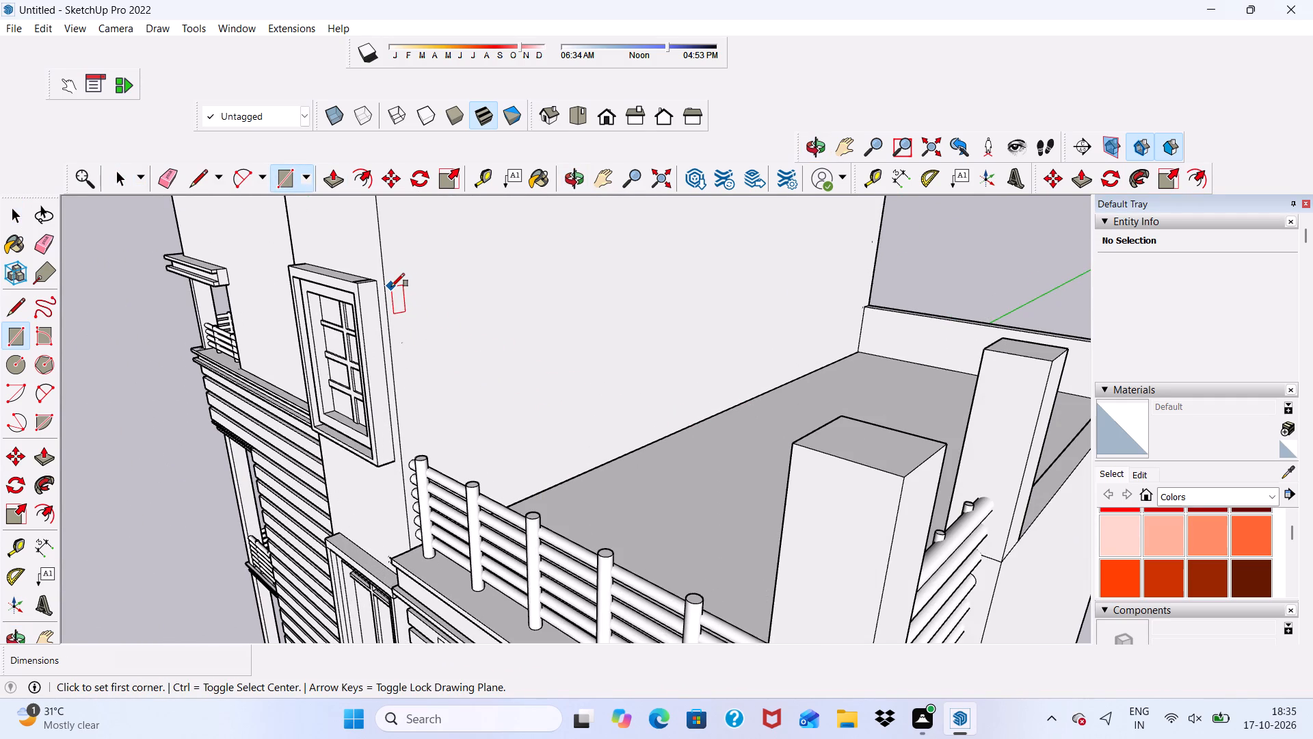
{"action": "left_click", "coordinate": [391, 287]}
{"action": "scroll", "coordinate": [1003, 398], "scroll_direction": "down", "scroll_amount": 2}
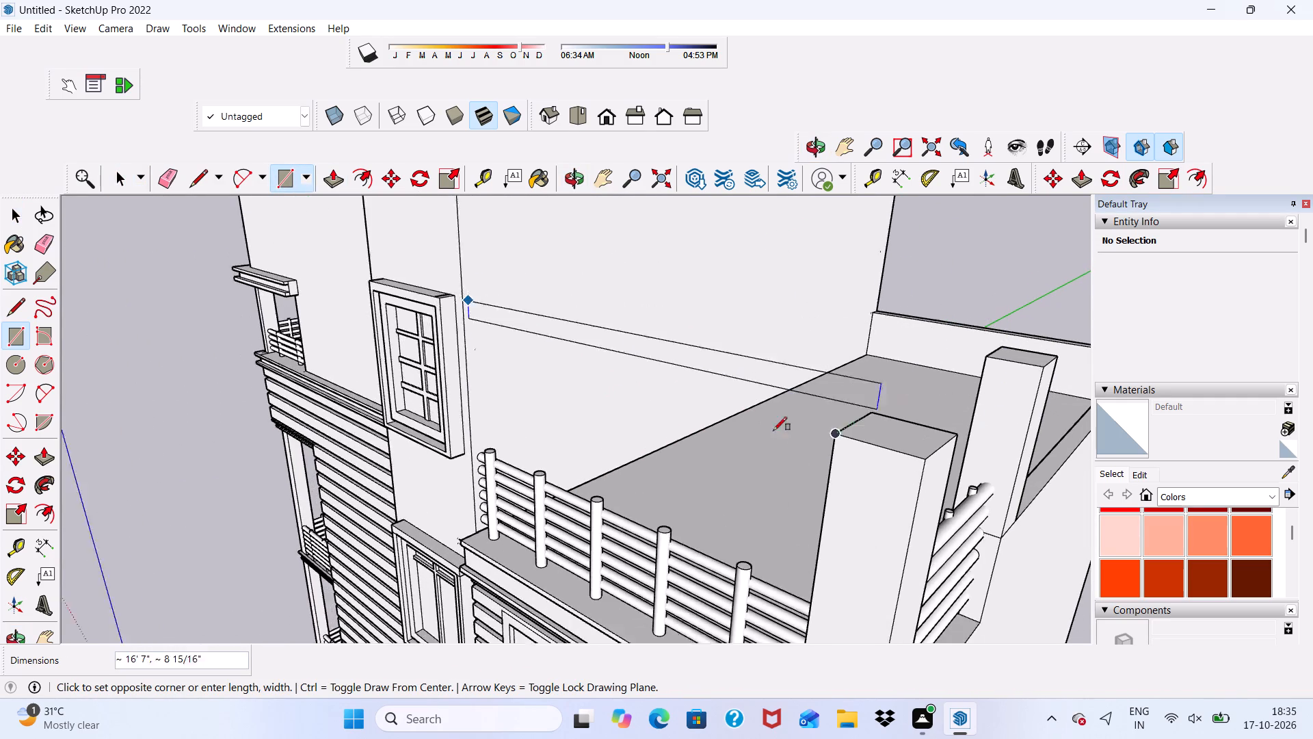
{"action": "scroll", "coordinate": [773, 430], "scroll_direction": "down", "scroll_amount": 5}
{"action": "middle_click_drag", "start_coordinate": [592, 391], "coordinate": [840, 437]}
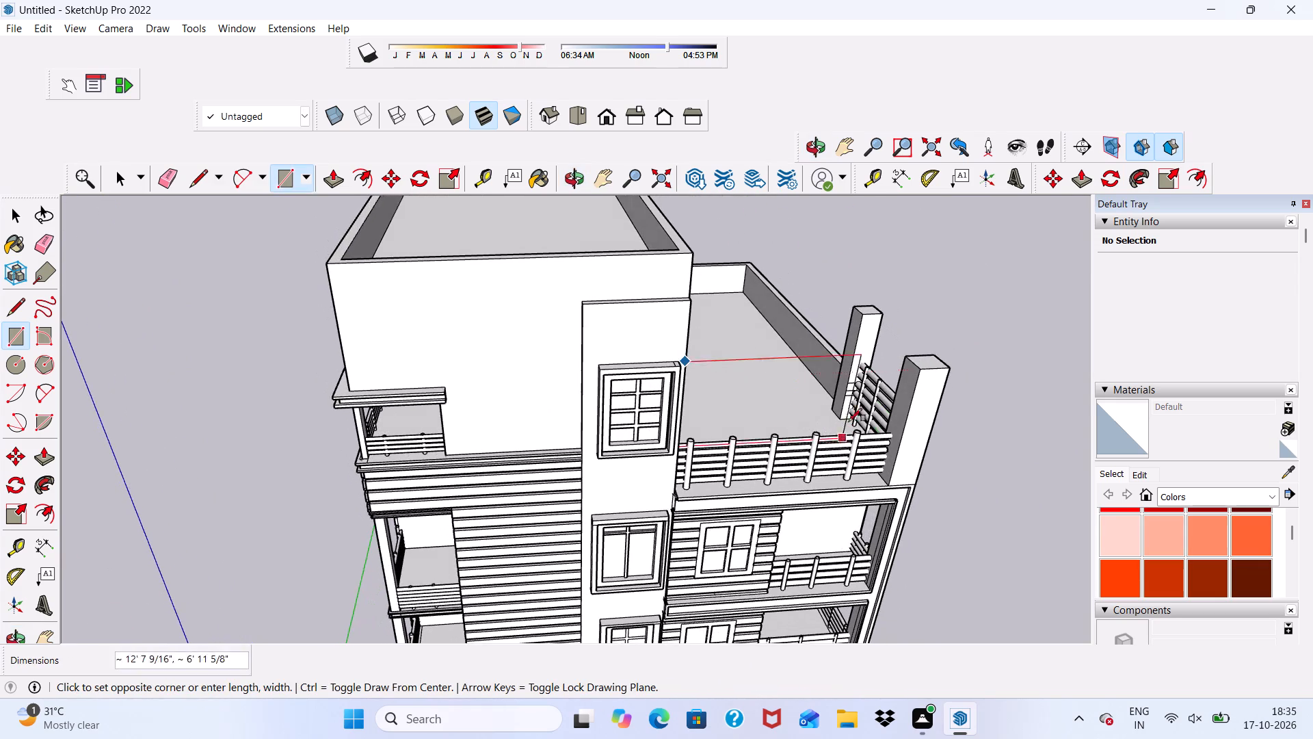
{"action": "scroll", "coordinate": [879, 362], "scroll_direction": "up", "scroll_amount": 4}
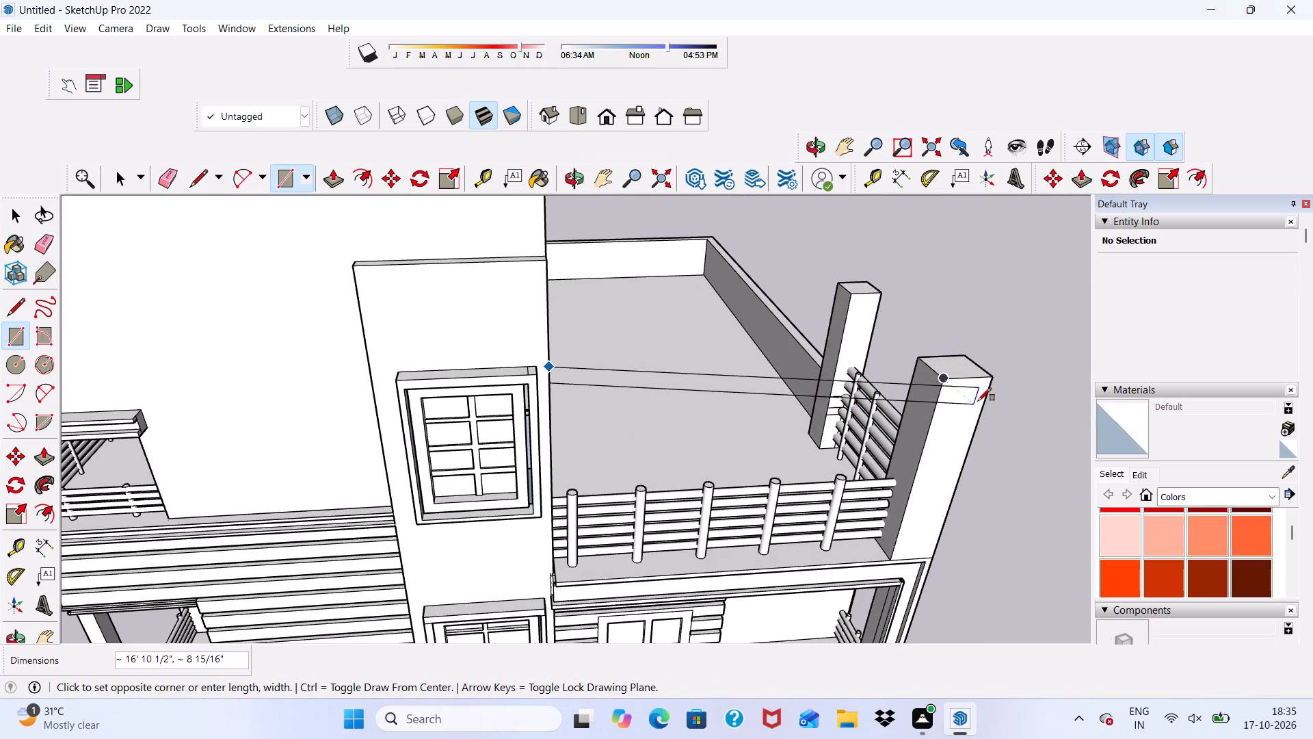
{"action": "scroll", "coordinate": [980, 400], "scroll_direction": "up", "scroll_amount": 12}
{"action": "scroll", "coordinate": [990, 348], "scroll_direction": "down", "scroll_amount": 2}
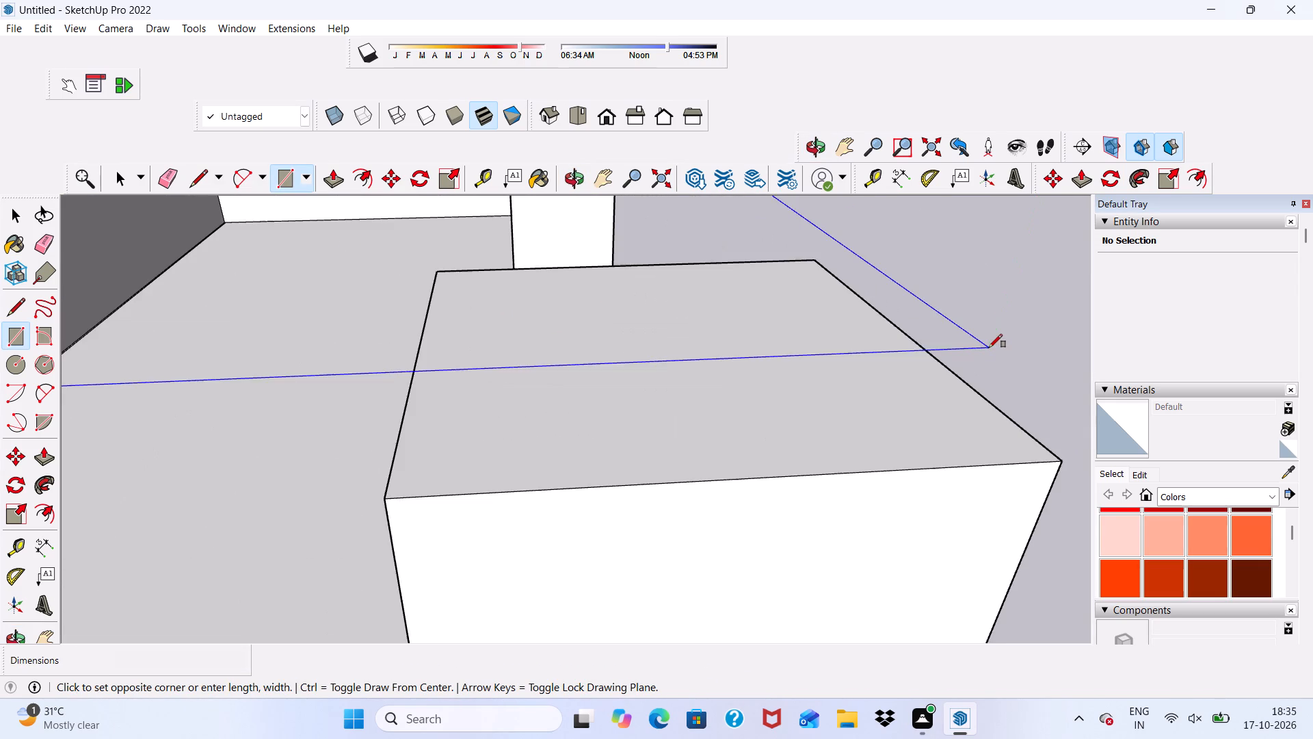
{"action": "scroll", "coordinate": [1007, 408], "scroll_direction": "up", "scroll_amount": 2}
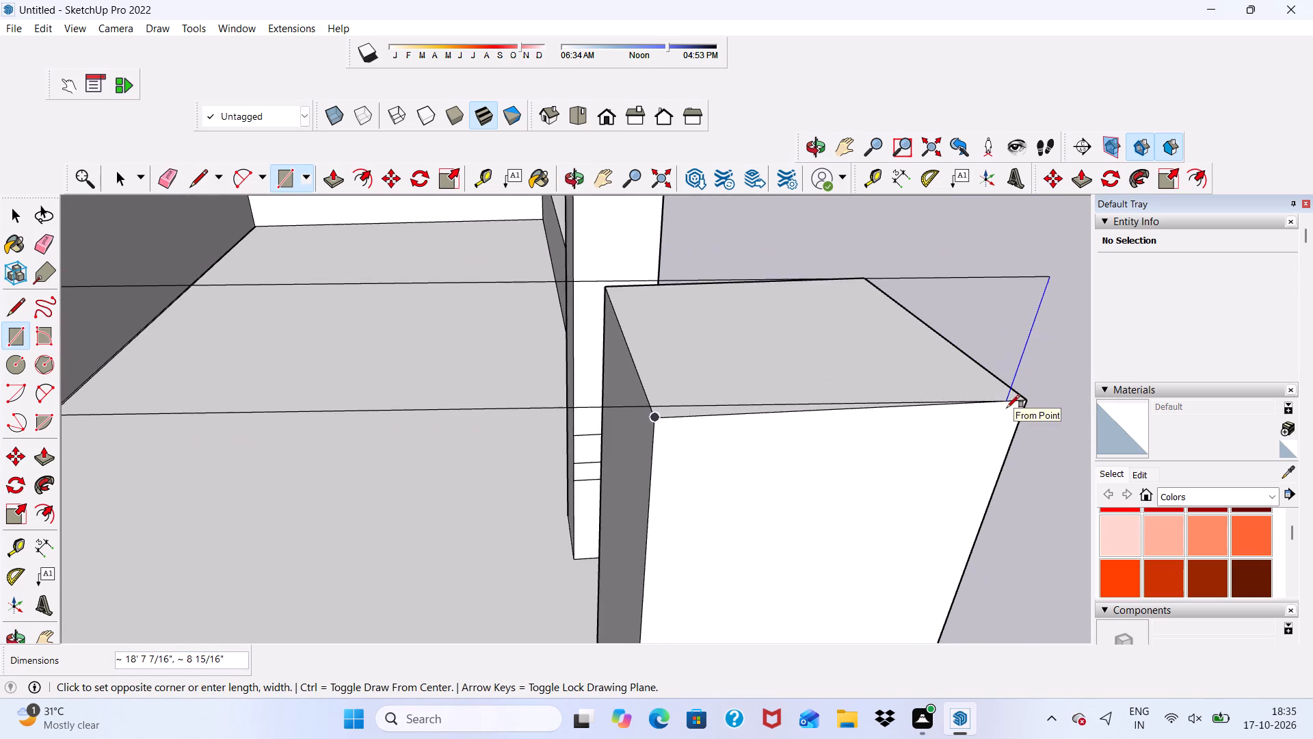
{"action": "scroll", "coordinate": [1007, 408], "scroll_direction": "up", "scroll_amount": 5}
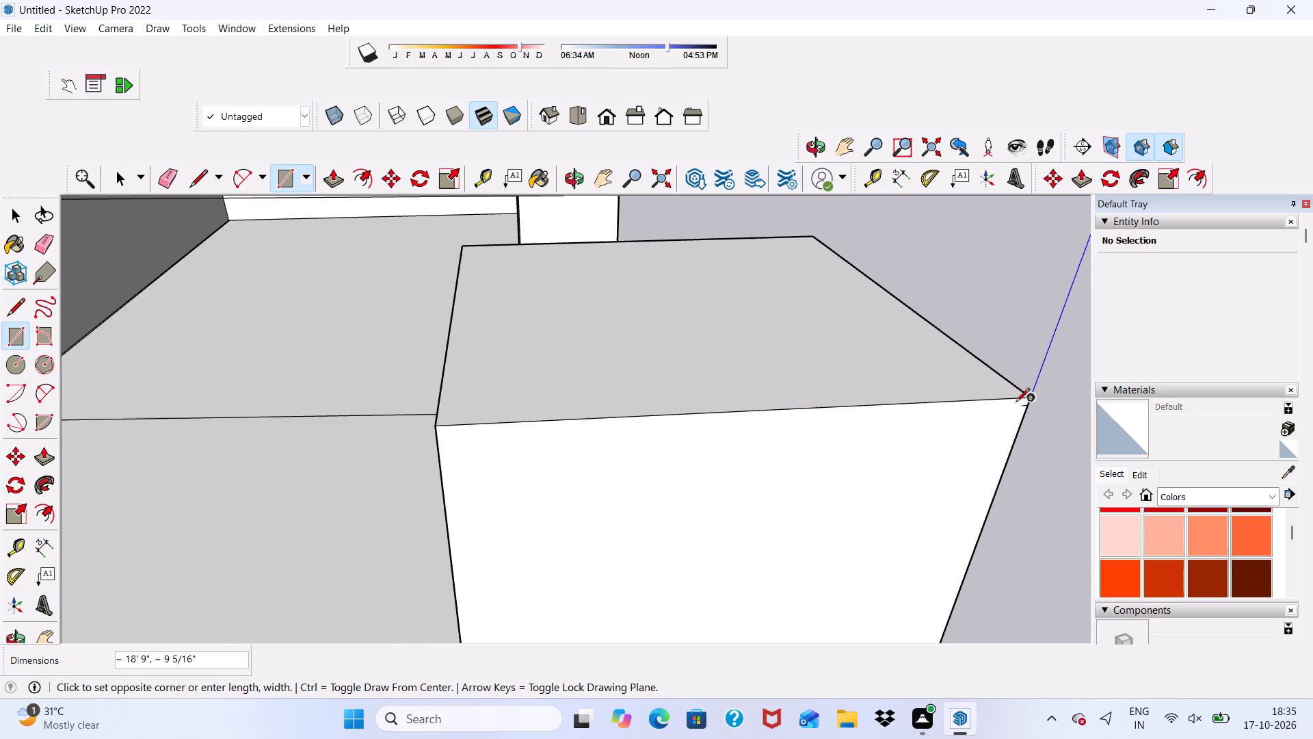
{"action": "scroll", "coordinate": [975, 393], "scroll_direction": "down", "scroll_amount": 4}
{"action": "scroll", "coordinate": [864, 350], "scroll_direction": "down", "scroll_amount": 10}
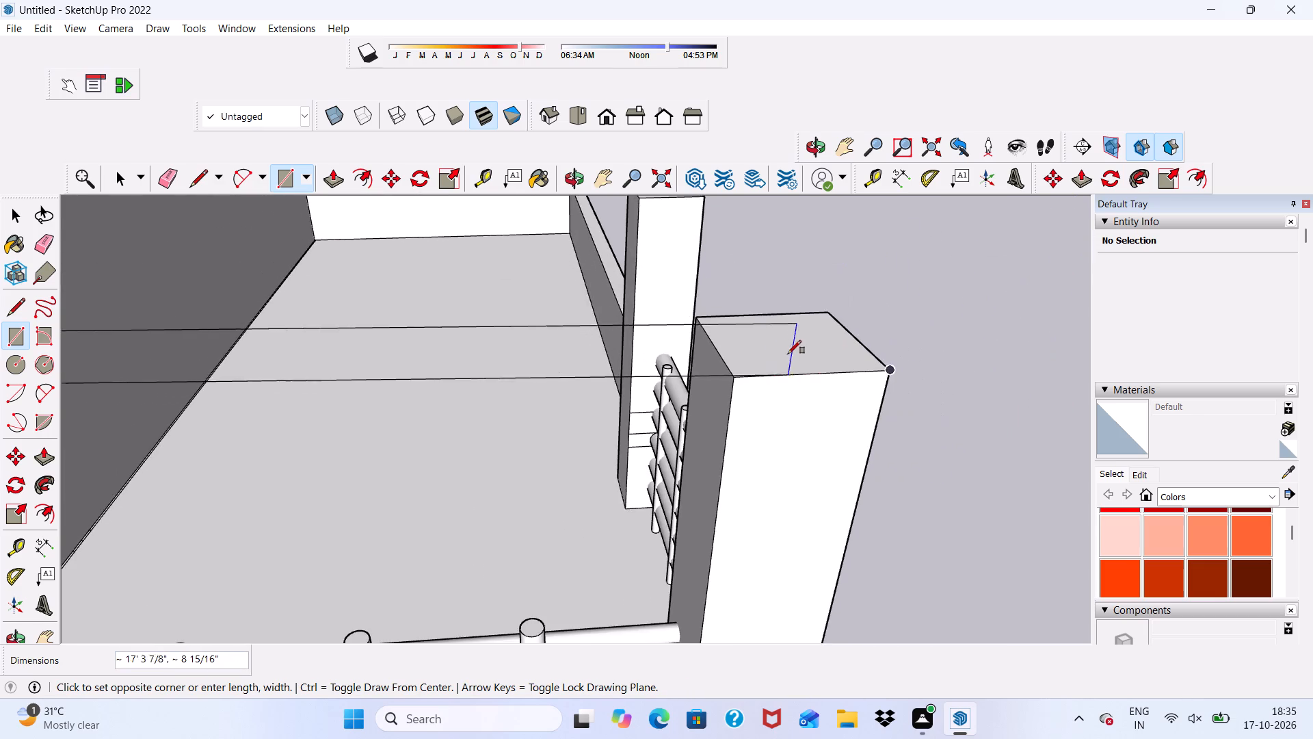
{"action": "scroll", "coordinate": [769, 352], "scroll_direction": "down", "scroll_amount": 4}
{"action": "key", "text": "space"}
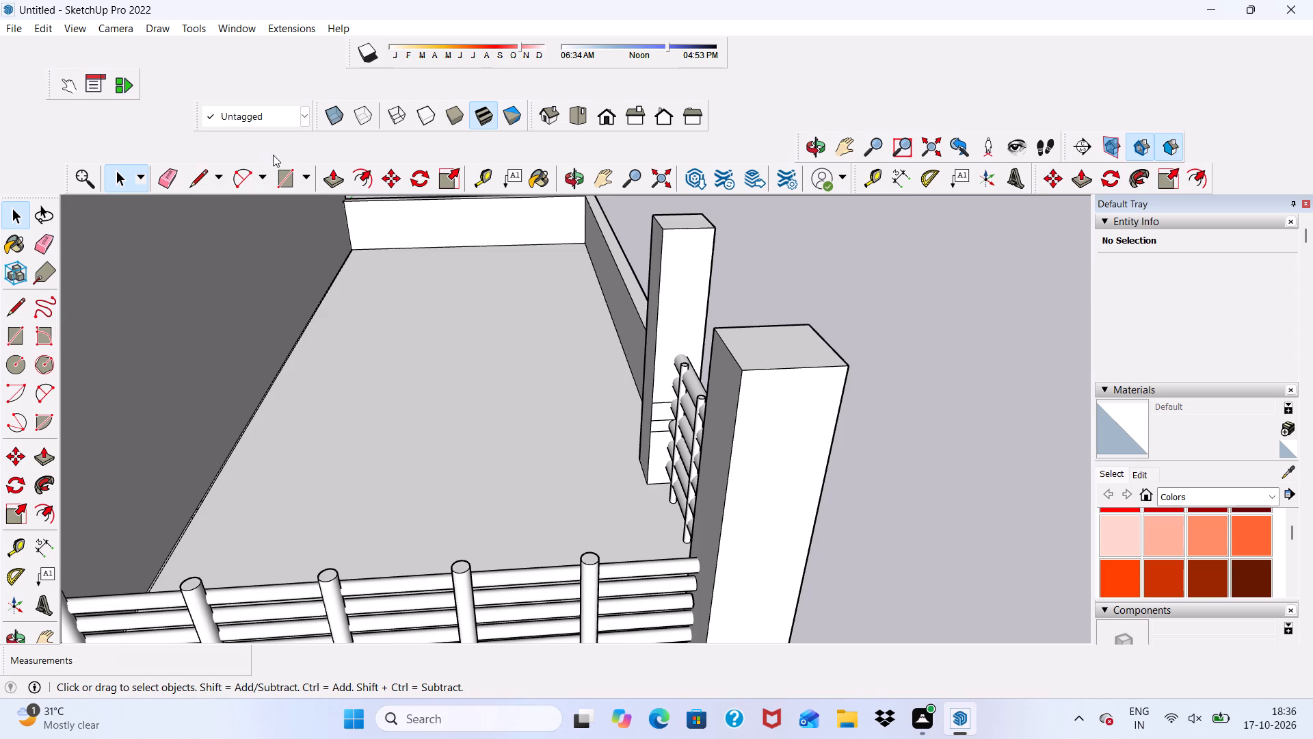
Draw a horizontal rectangle about 12' 6 1/2" by 7 1/8" on the upper side wall facing the terrace, starting from its front edge.
{"action": "left_click", "coordinate": [287, 172]}
{"action": "scroll", "coordinate": [397, 338], "scroll_direction": "down", "scroll_amount": 4}
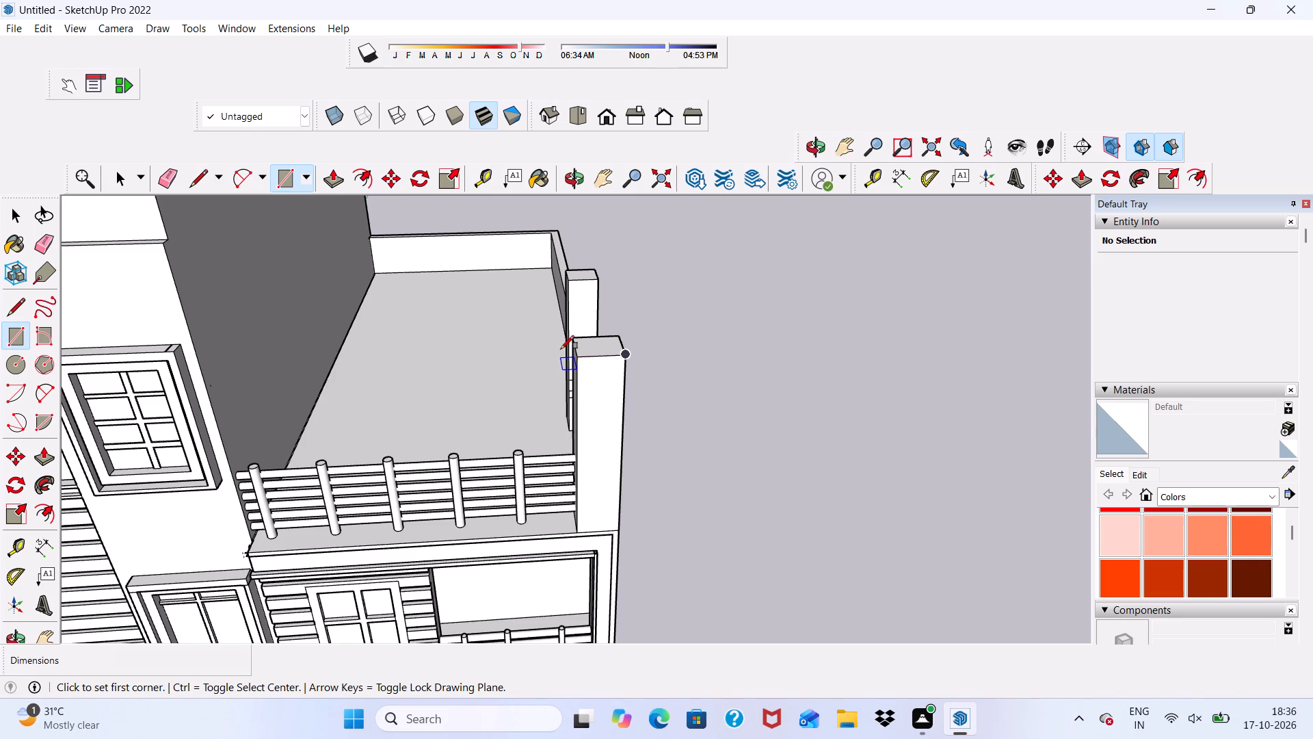
{"action": "left_click", "coordinate": [211, 388]}
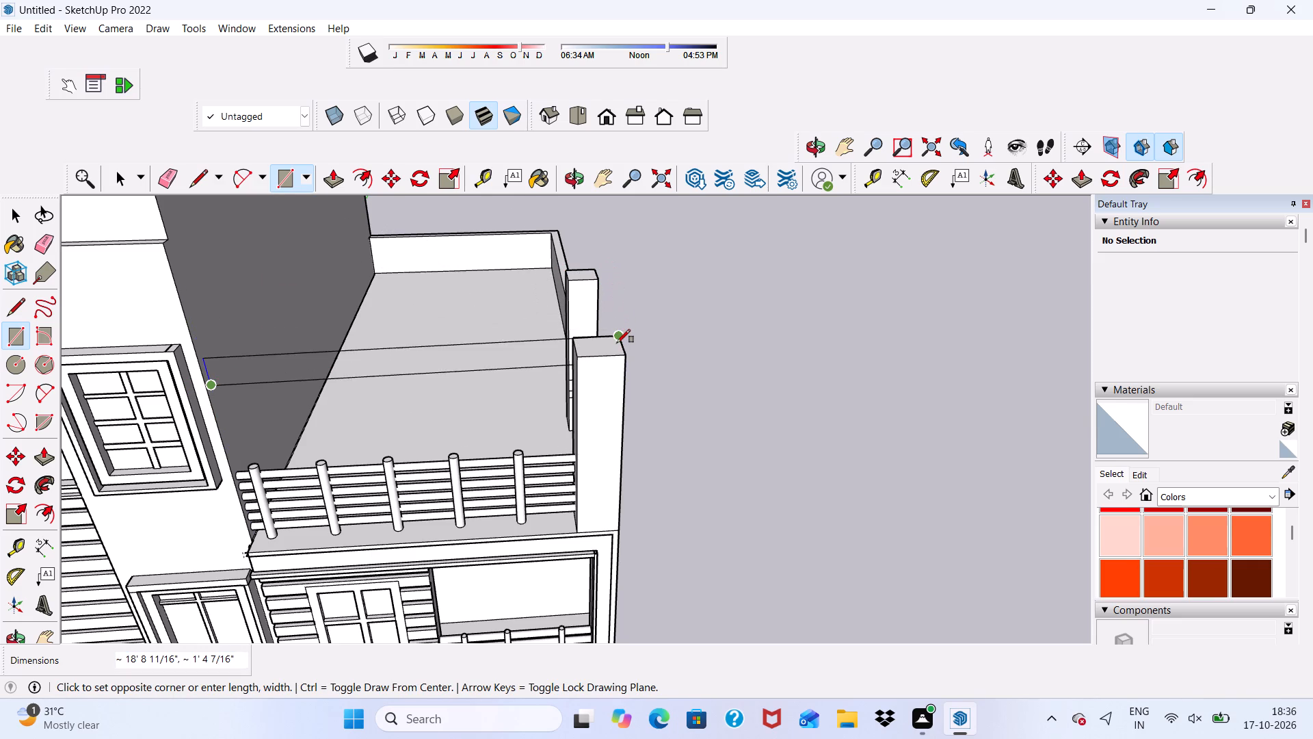
{"action": "scroll", "coordinate": [617, 343], "scroll_direction": "up", "scroll_amount": 6}
{"action": "scroll", "coordinate": [593, 229], "scroll_direction": "up", "scroll_amount": 3}
{"action": "scroll", "coordinate": [587, 224], "scroll_direction": "down", "scroll_amount": 5}
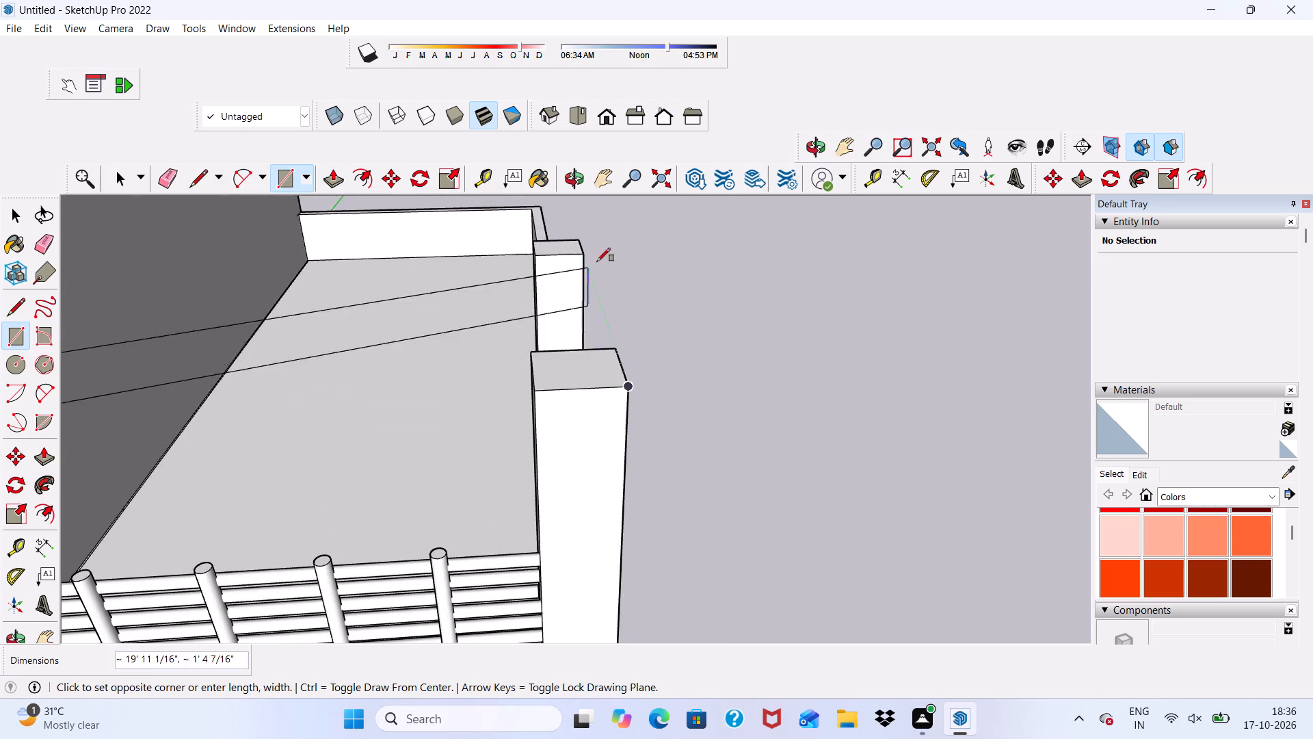
{"action": "scroll", "coordinate": [596, 261], "scroll_direction": "down", "scroll_amount": 11}
{"action": "middle_click_drag", "start_coordinate": [588, 329], "coordinate": [133, 270]}
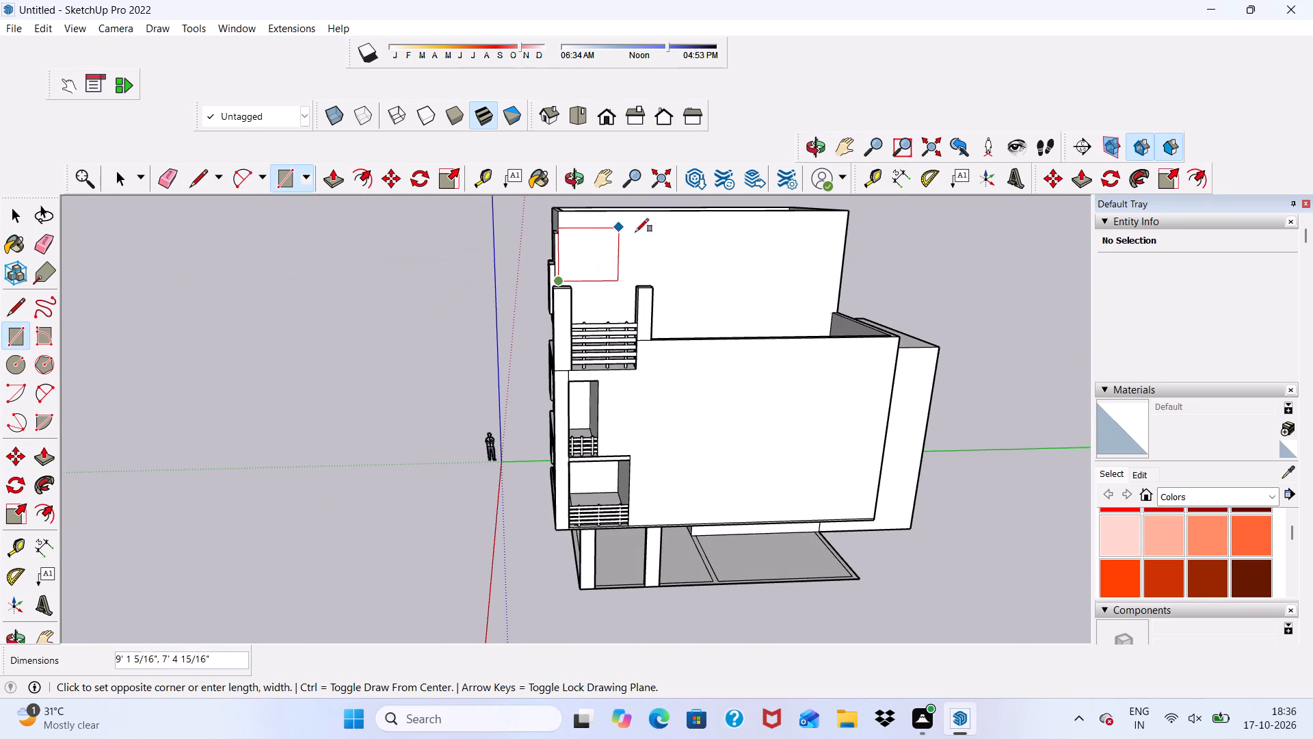
{"action": "scroll", "coordinate": [658, 289], "scroll_direction": "up", "scroll_amount": 4}
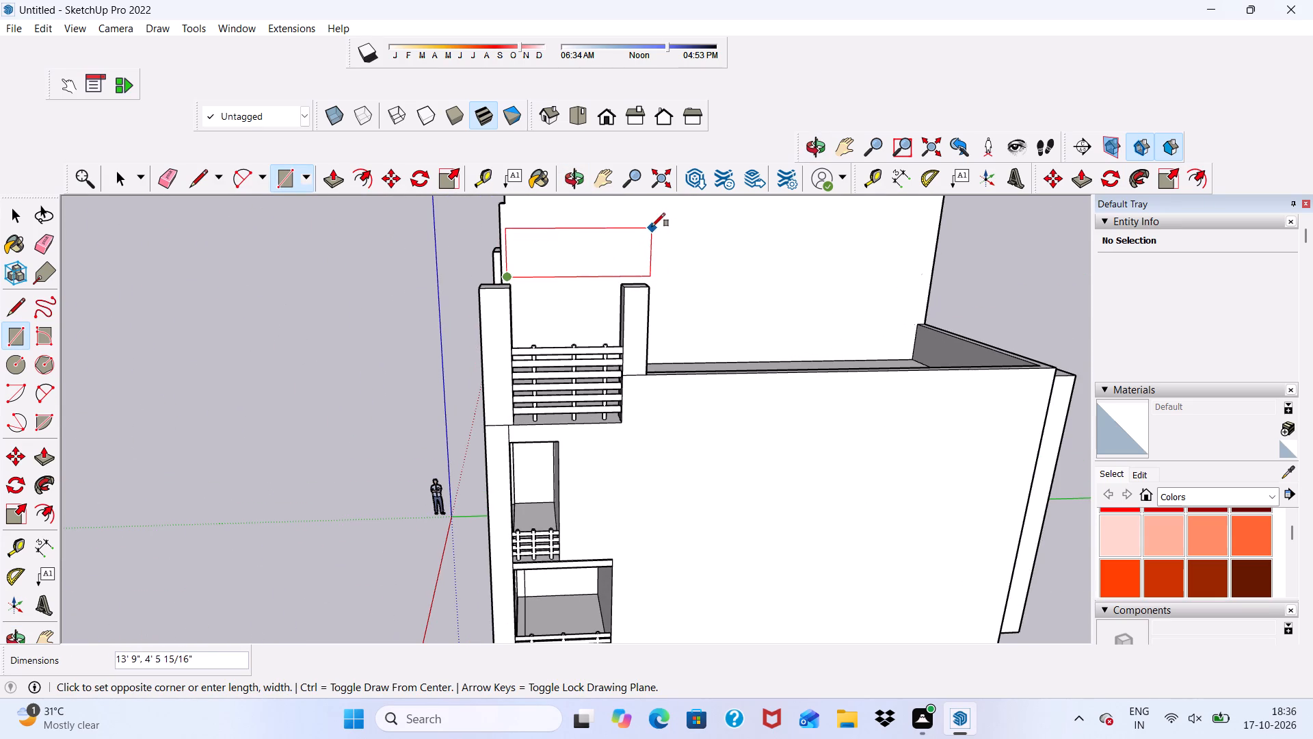
{"action": "scroll", "coordinate": [637, 242], "scroll_direction": "down", "scroll_amount": 1}
{"action": "scroll", "coordinate": [637, 278], "scroll_direction": "up", "scroll_amount": 2}
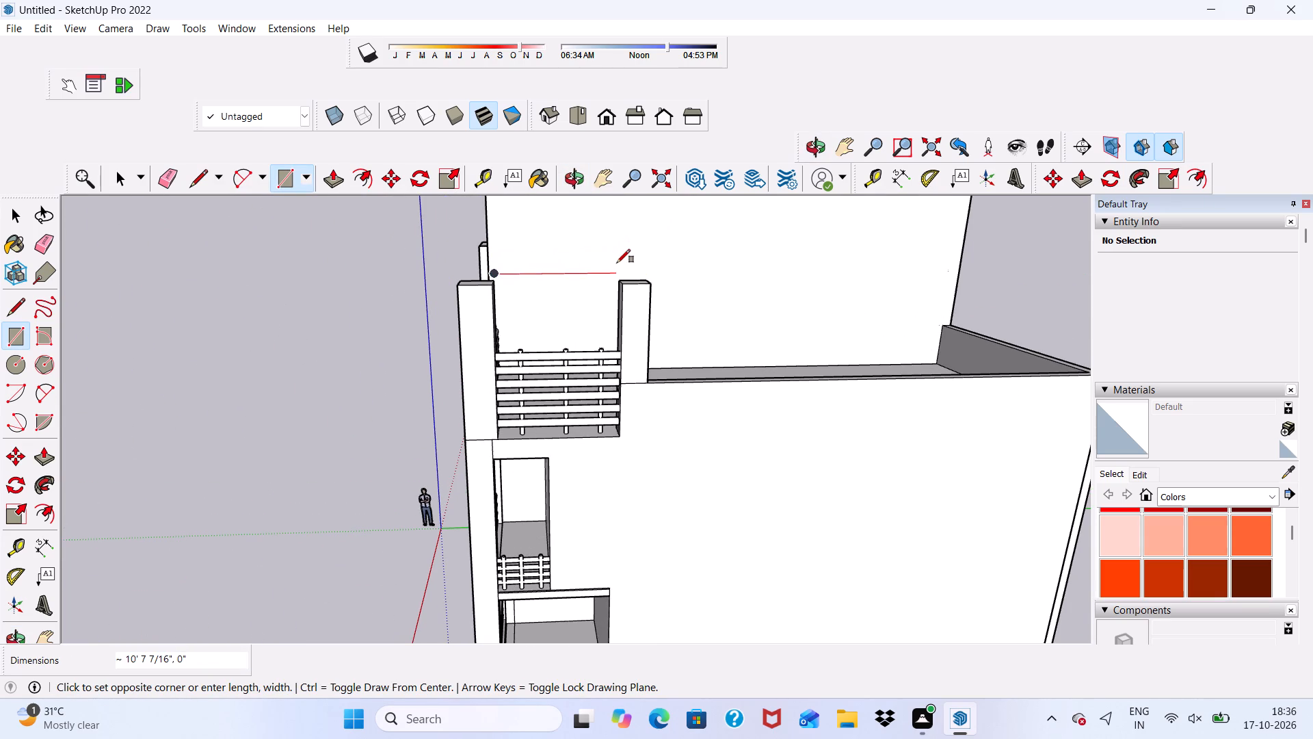
{"action": "scroll", "coordinate": [617, 263], "scroll_direction": "up", "scroll_amount": 5}
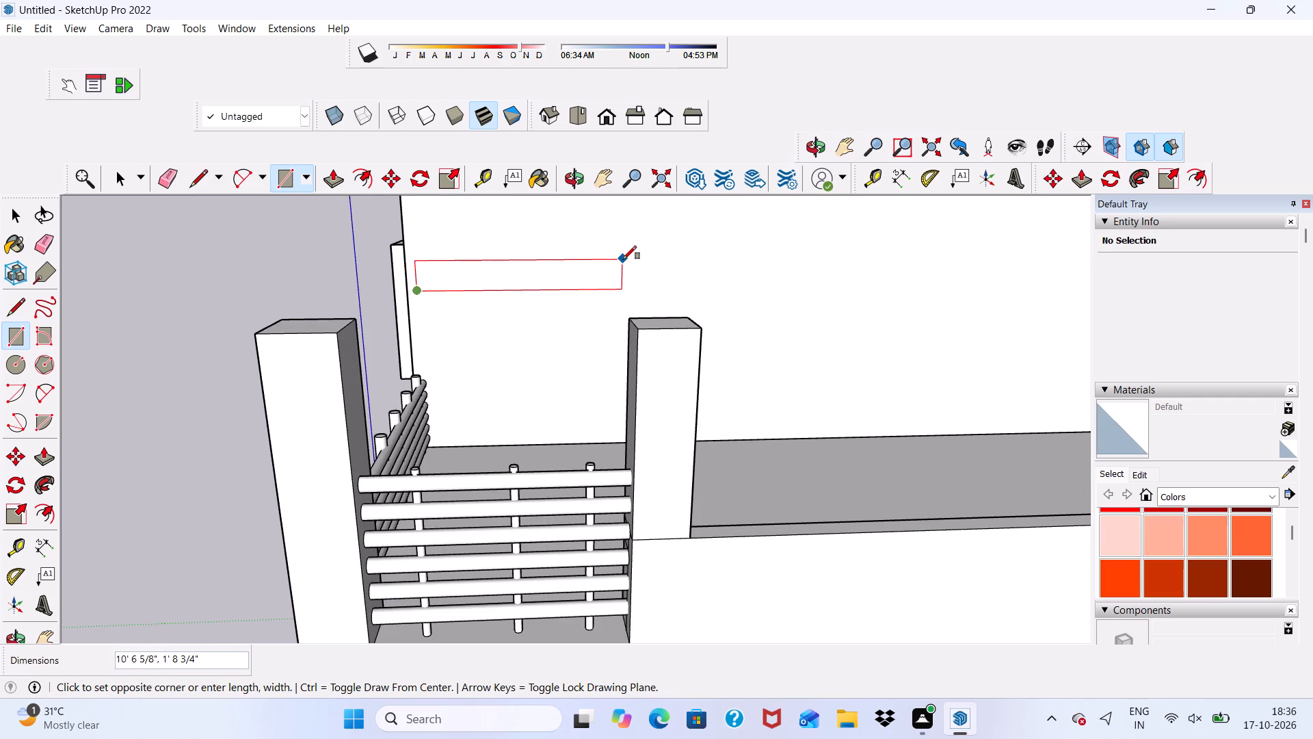
{"action": "scroll", "coordinate": [641, 271], "scroll_direction": "up", "scroll_amount": 2}
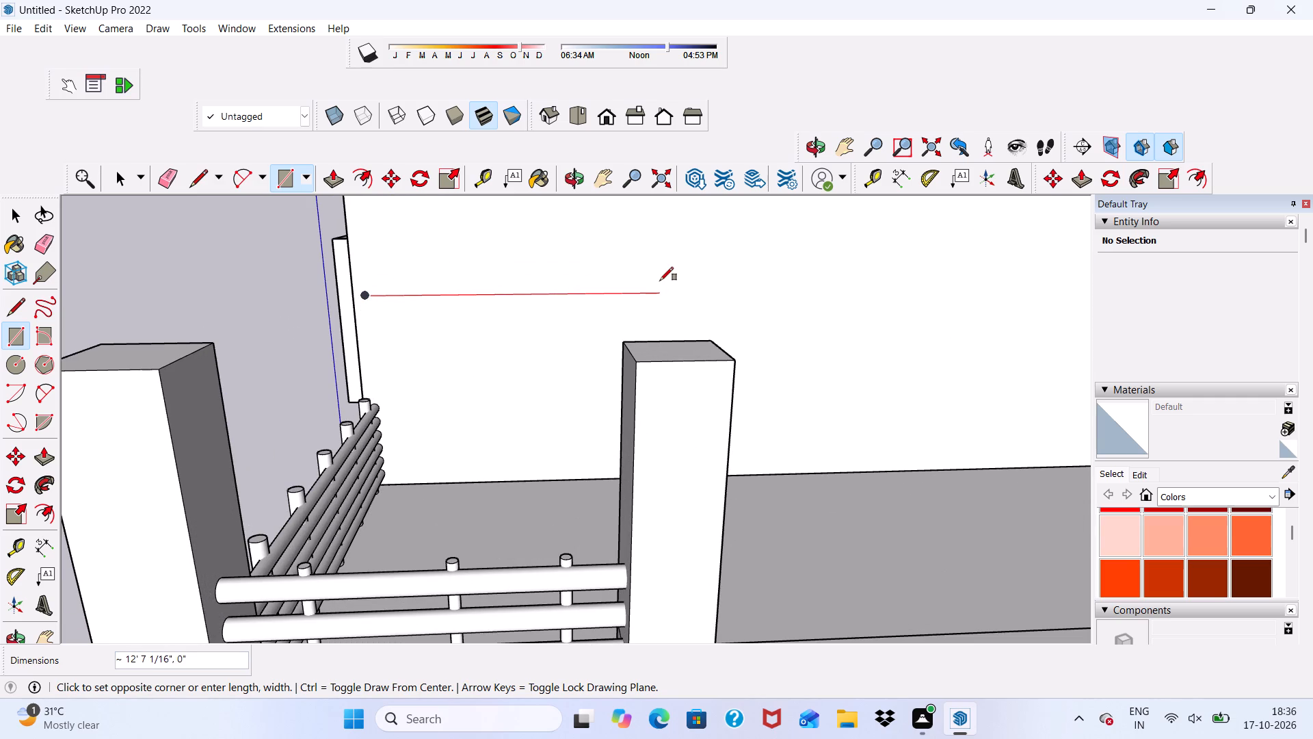
{"action": "scroll", "coordinate": [660, 281], "scroll_direction": "up", "scroll_amount": 7}
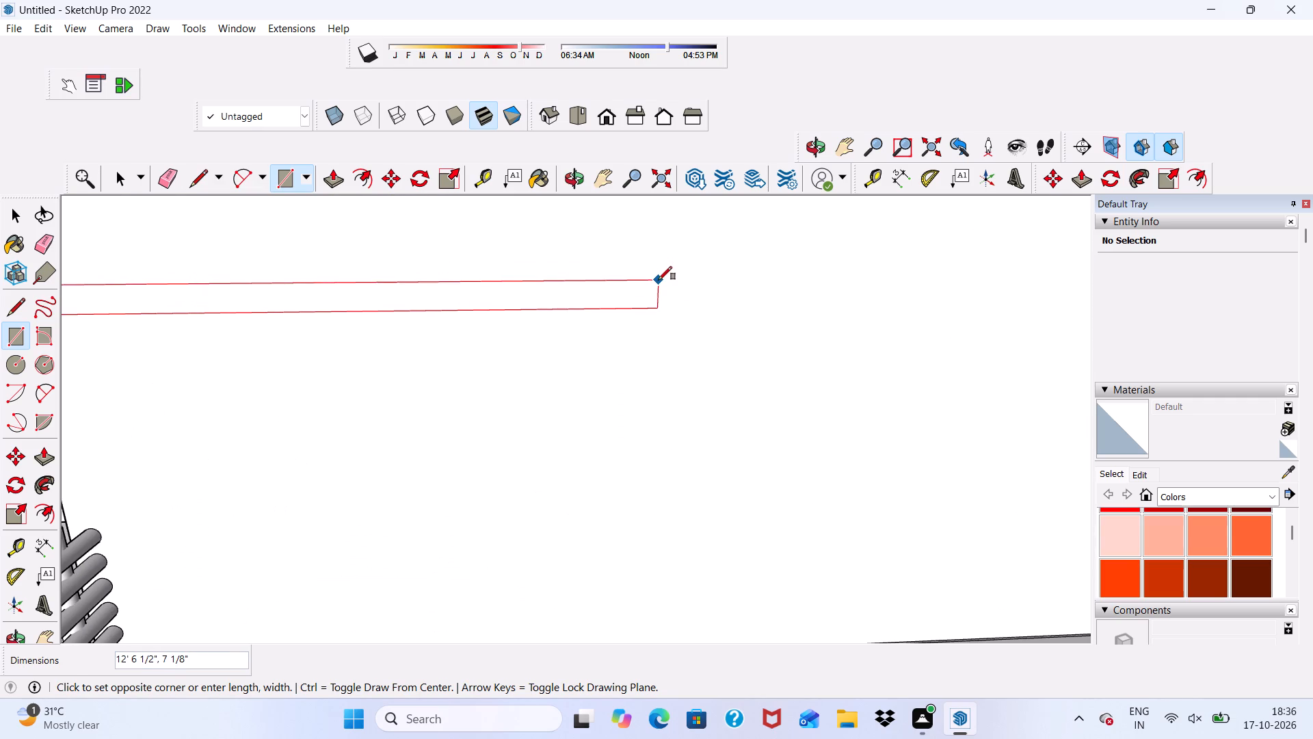
{"action": "left_click", "coordinate": [659, 280]}
{"action": "key", "text": "space"}
Push/Pull the wall rectangle out about 18' 8 1/2" over the terrace to the top of the front corner pillar.
{"action": "left_click", "coordinate": [323, 179]}
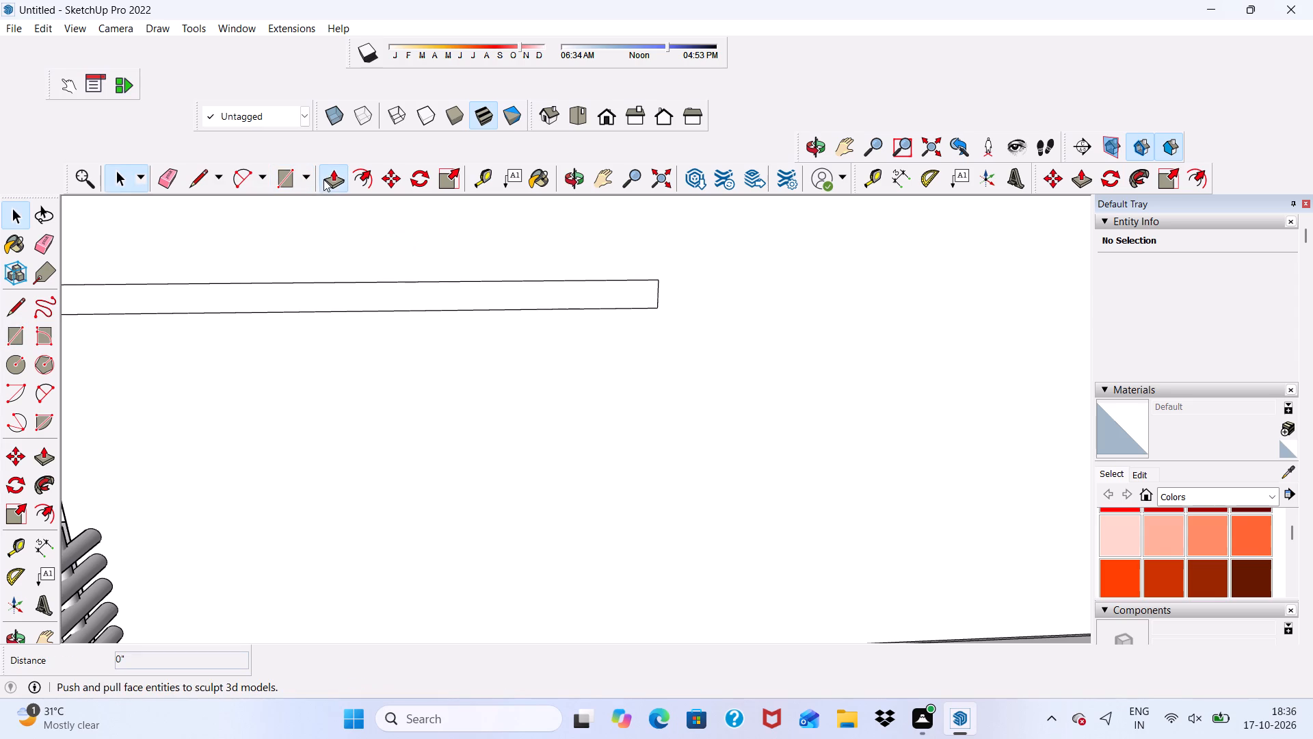
{"action": "left_click", "coordinate": [315, 295]}
{"action": "scroll", "coordinate": [181, 611], "scroll_direction": "down", "scroll_amount": 10}
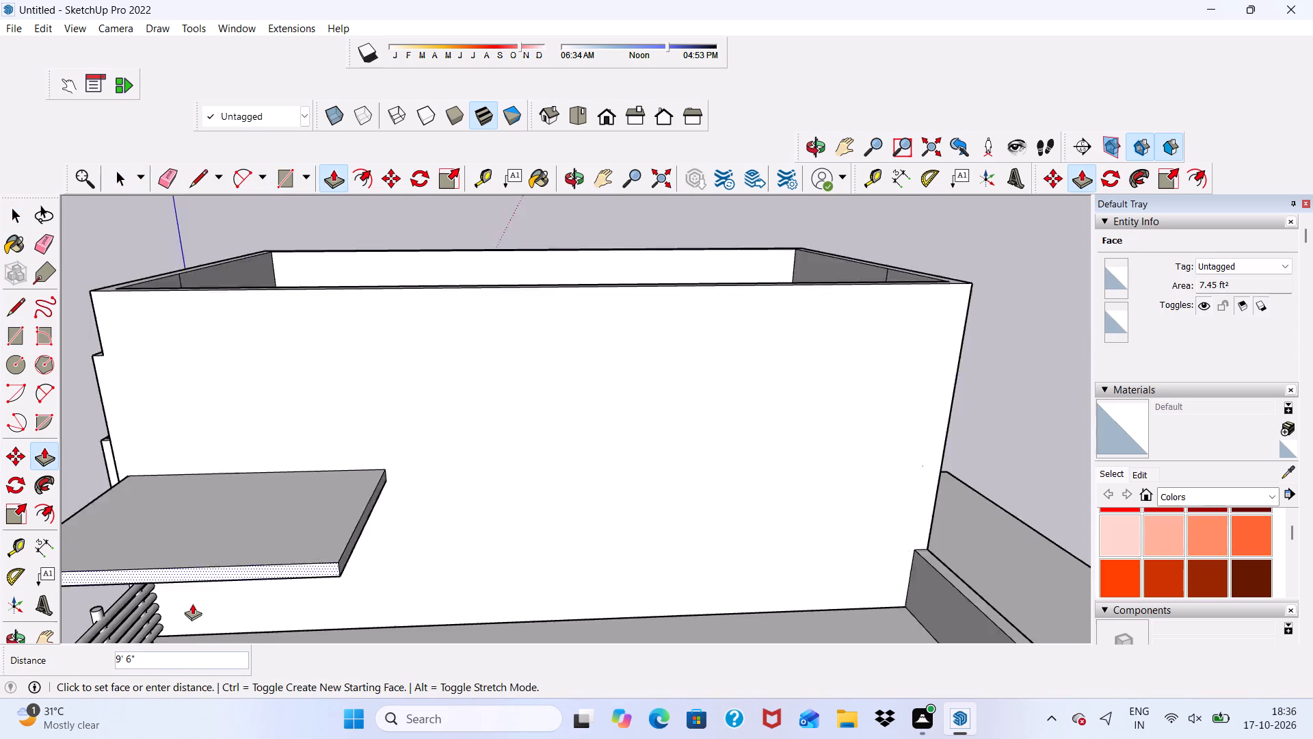
{"action": "scroll", "coordinate": [192, 604], "scroll_direction": "down", "scroll_amount": 13}
{"action": "scroll", "coordinate": [155, 568], "scroll_direction": "up", "scroll_amount": 4}
{"action": "scroll", "coordinate": [80, 580], "scroll_direction": "up", "scroll_amount": 3}
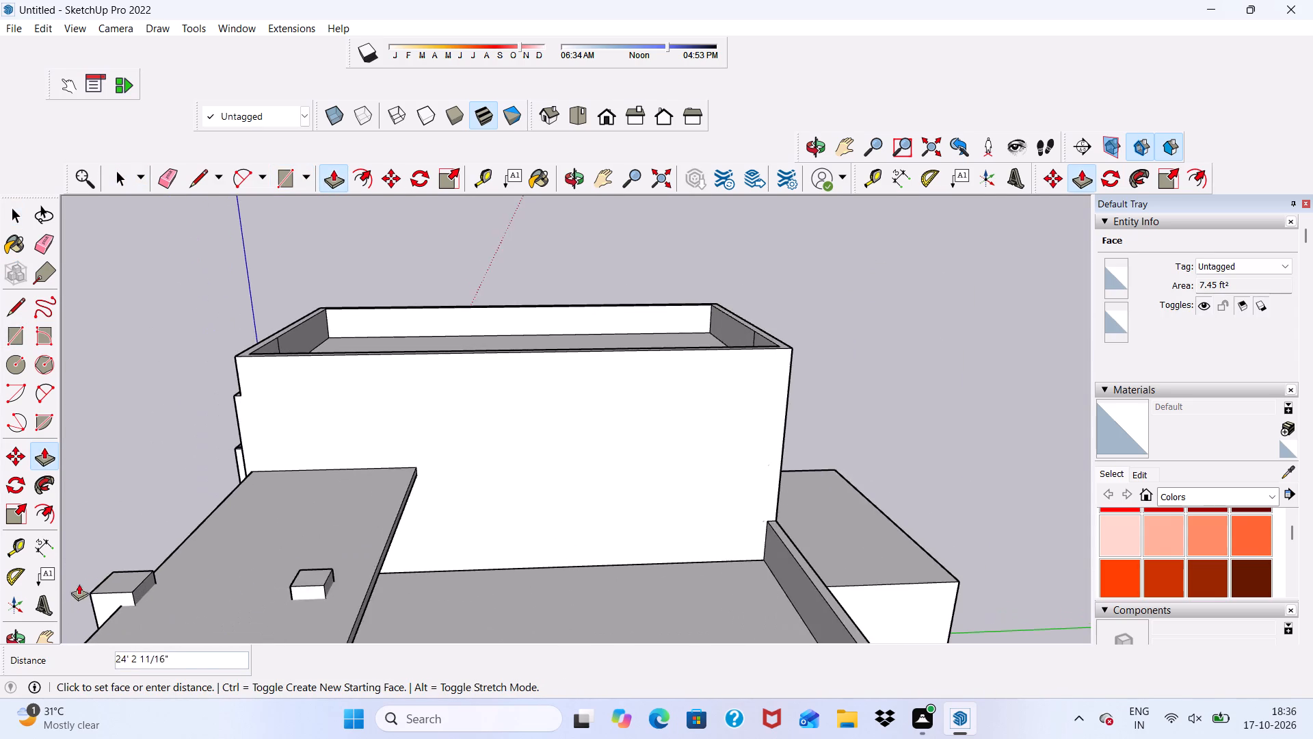
{"action": "scroll", "coordinate": [90, 579], "scroll_direction": "down", "scroll_amount": 1}
{"action": "middle_click_drag", "start_coordinate": [94, 579], "coordinate": [285, 515]}
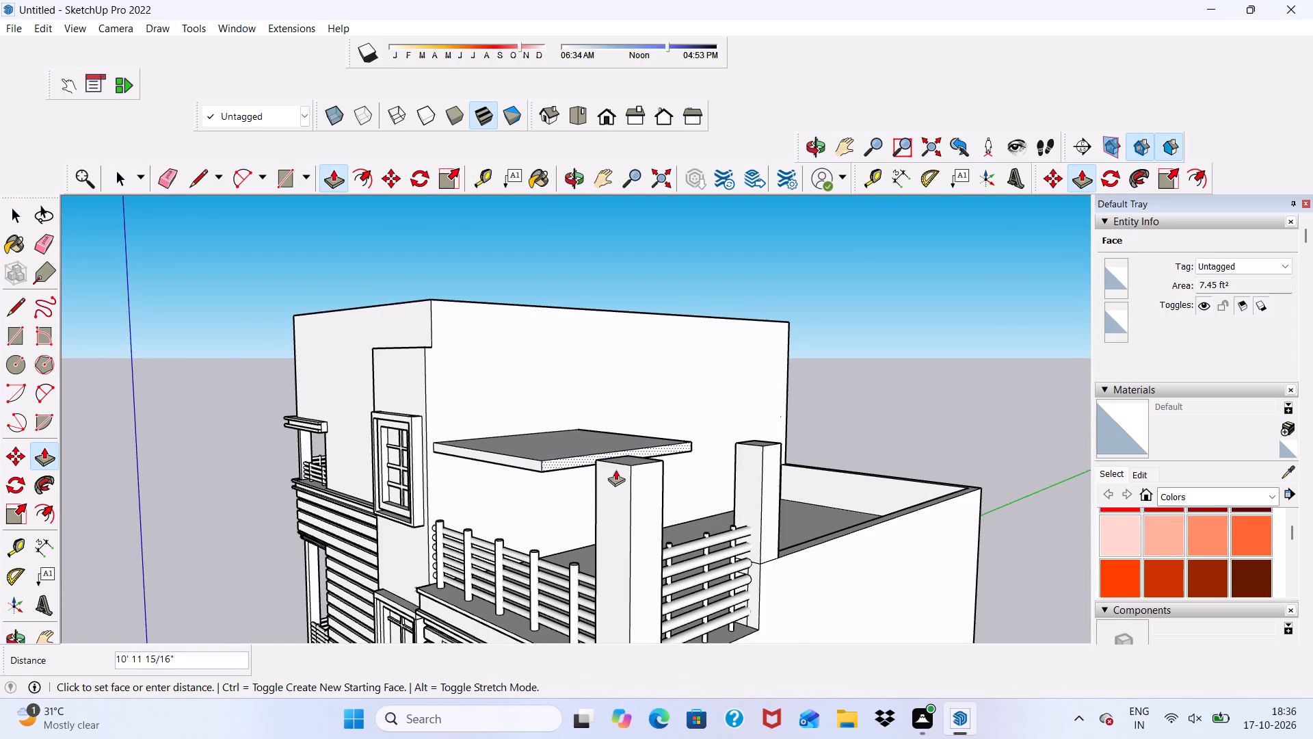
{"action": "scroll", "coordinate": [620, 465], "scroll_direction": "up", "scroll_amount": 3}
{"action": "left_click", "coordinate": [633, 465]}
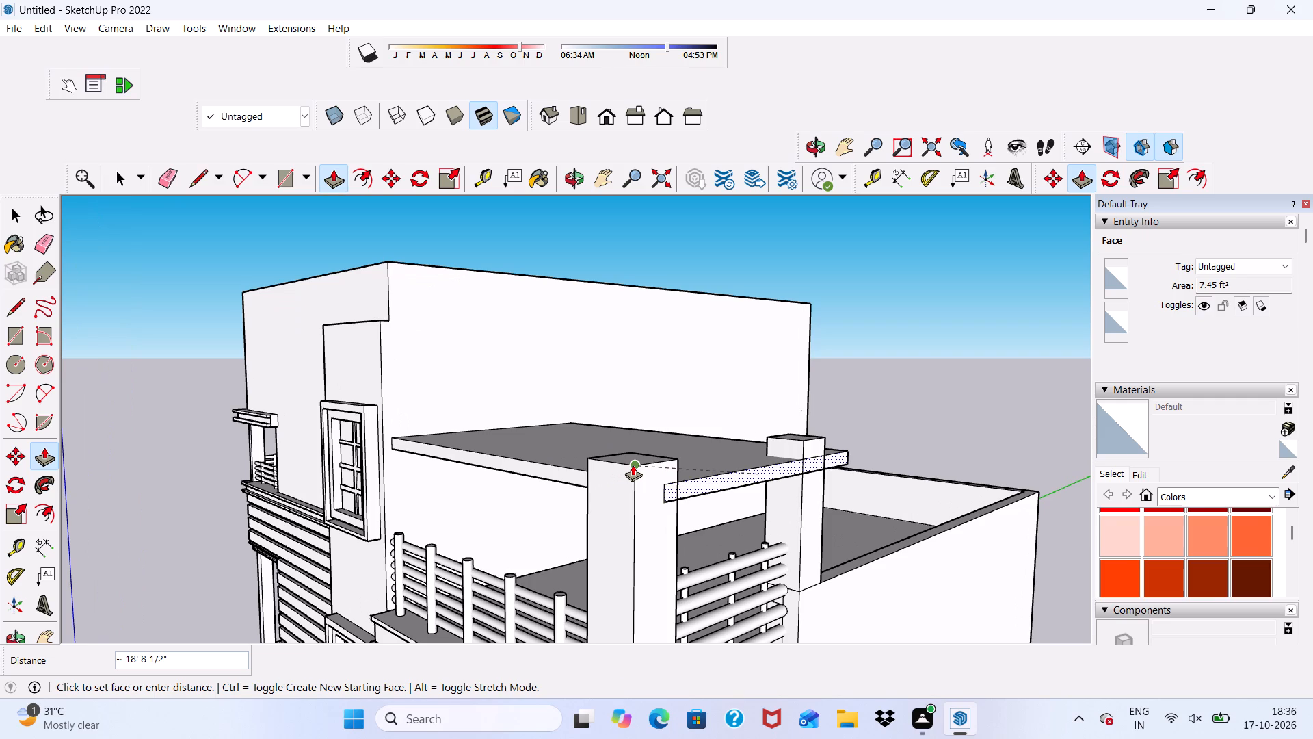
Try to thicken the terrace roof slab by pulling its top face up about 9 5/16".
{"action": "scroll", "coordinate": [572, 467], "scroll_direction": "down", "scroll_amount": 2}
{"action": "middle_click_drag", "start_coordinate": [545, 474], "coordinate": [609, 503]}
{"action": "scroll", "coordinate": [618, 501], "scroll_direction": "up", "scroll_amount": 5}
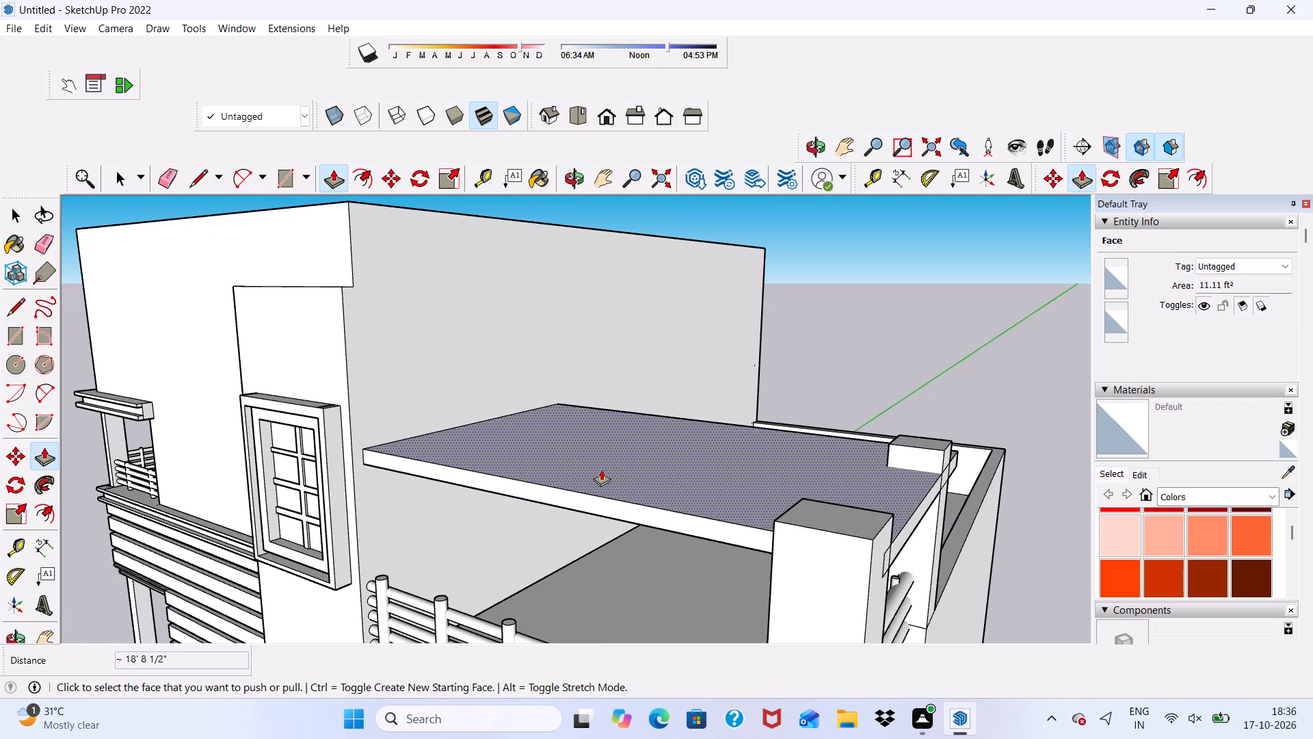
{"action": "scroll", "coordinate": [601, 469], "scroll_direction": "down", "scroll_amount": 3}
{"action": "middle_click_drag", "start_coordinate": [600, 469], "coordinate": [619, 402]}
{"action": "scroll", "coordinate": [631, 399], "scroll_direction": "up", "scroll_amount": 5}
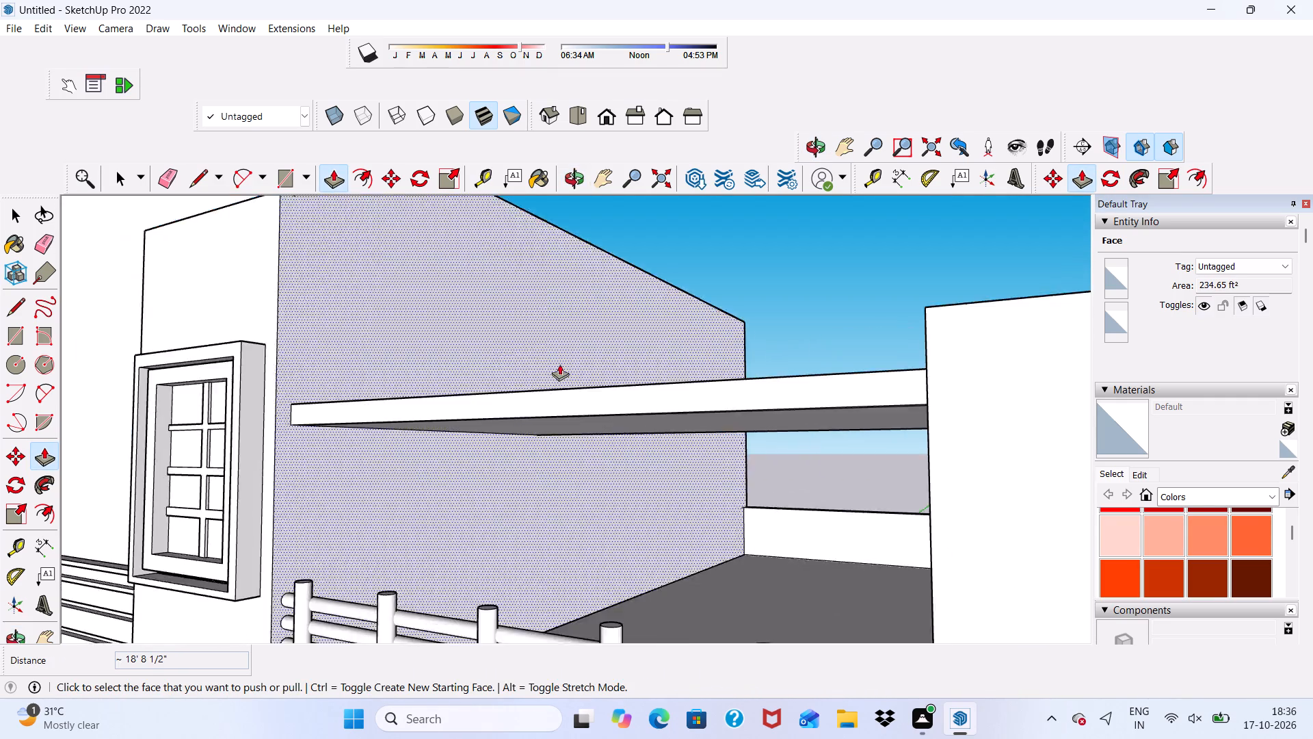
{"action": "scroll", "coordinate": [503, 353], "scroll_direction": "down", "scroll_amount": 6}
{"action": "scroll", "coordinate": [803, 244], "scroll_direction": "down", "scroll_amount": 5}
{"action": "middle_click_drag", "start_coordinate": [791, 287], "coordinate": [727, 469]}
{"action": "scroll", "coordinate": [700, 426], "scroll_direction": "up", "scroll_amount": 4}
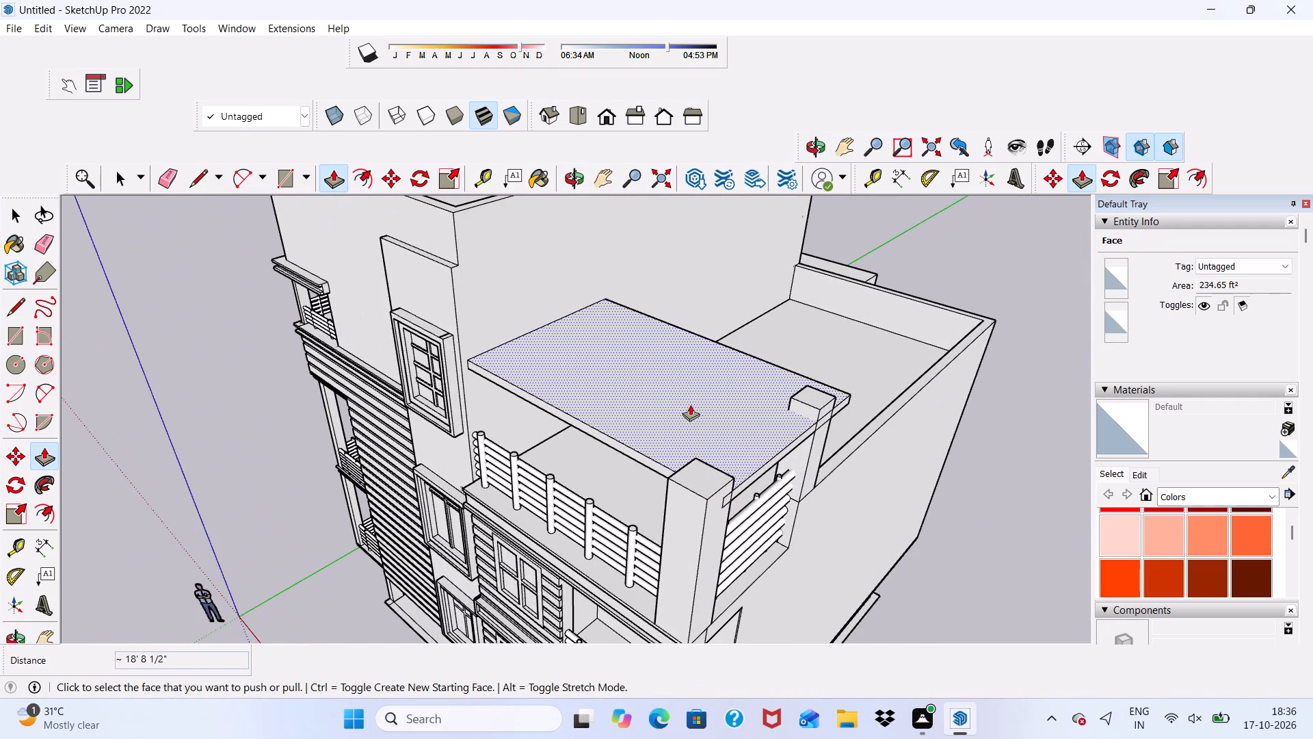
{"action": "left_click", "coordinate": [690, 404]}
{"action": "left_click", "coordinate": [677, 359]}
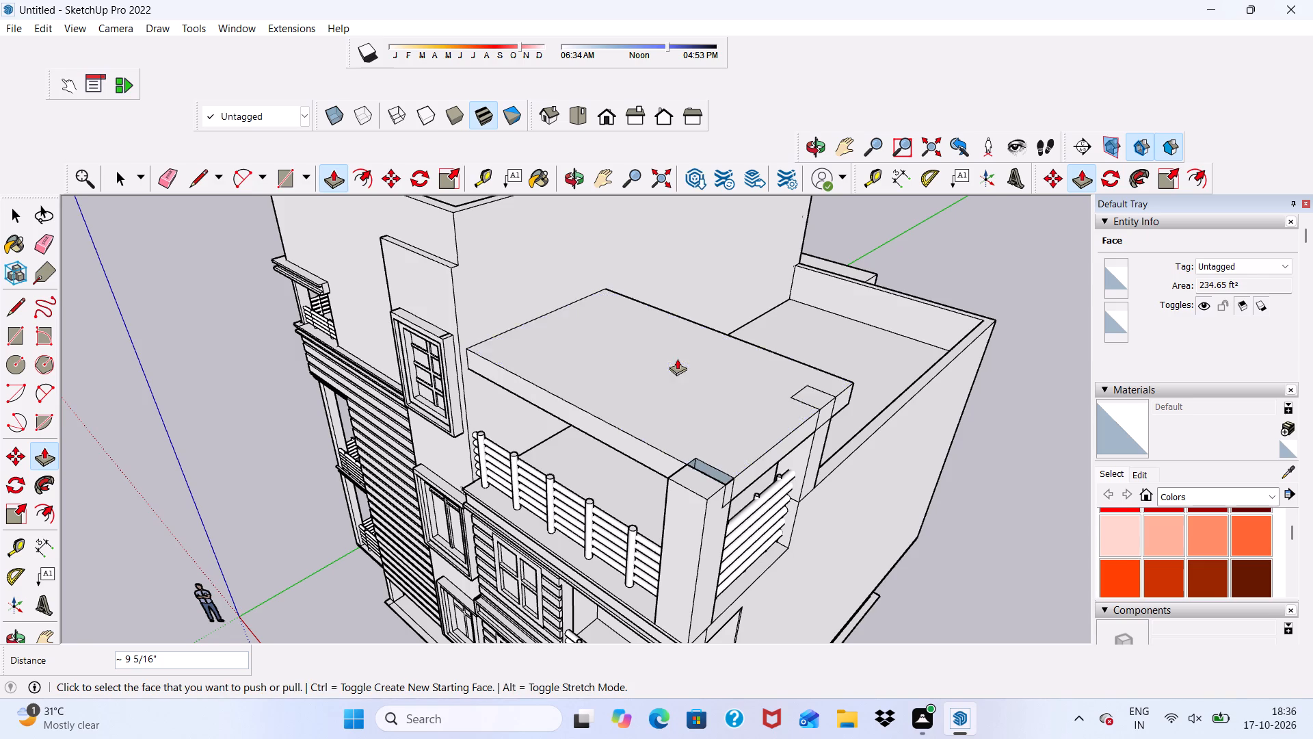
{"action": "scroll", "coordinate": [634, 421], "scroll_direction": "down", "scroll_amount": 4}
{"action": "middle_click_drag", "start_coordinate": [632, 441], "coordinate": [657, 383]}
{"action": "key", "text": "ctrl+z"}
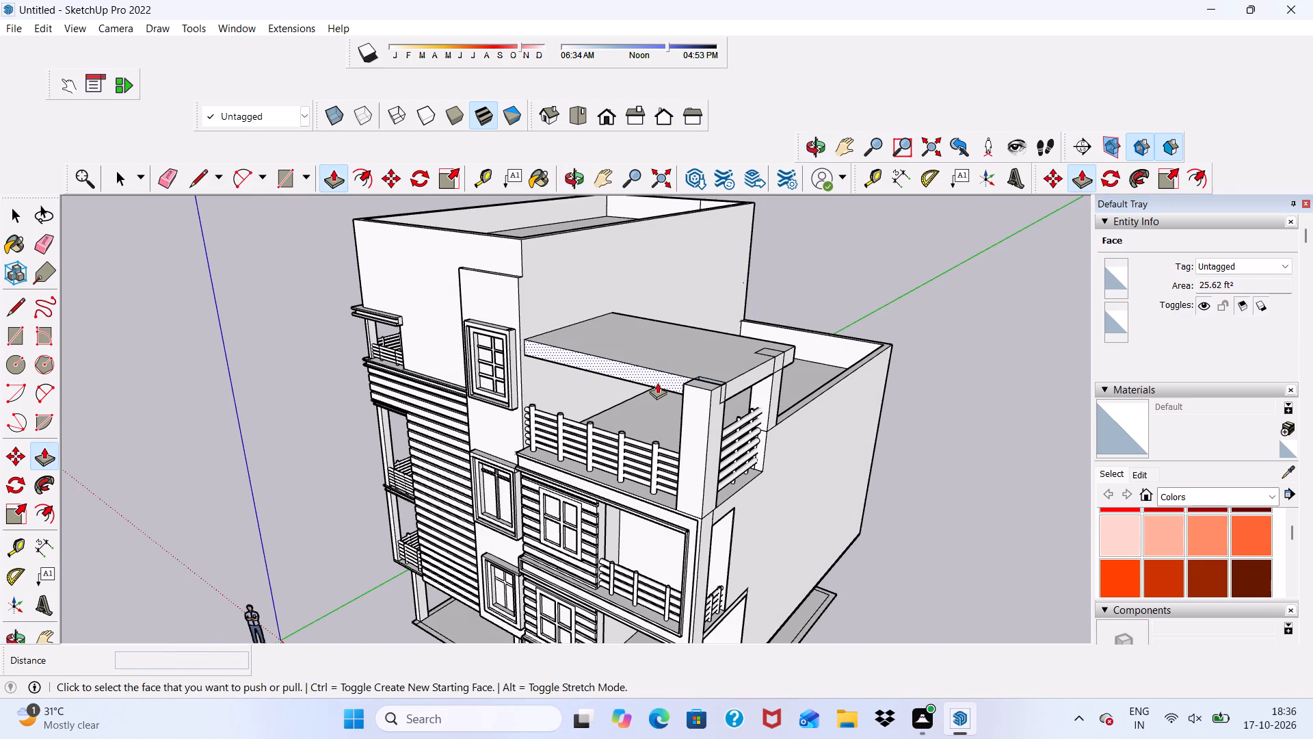
Undo the terrace roof slab and the wall rectangle it was pulled from.
{"action": "key", "text": "ctrl+z"}
{"action": "key", "text": "ctrl+z"}
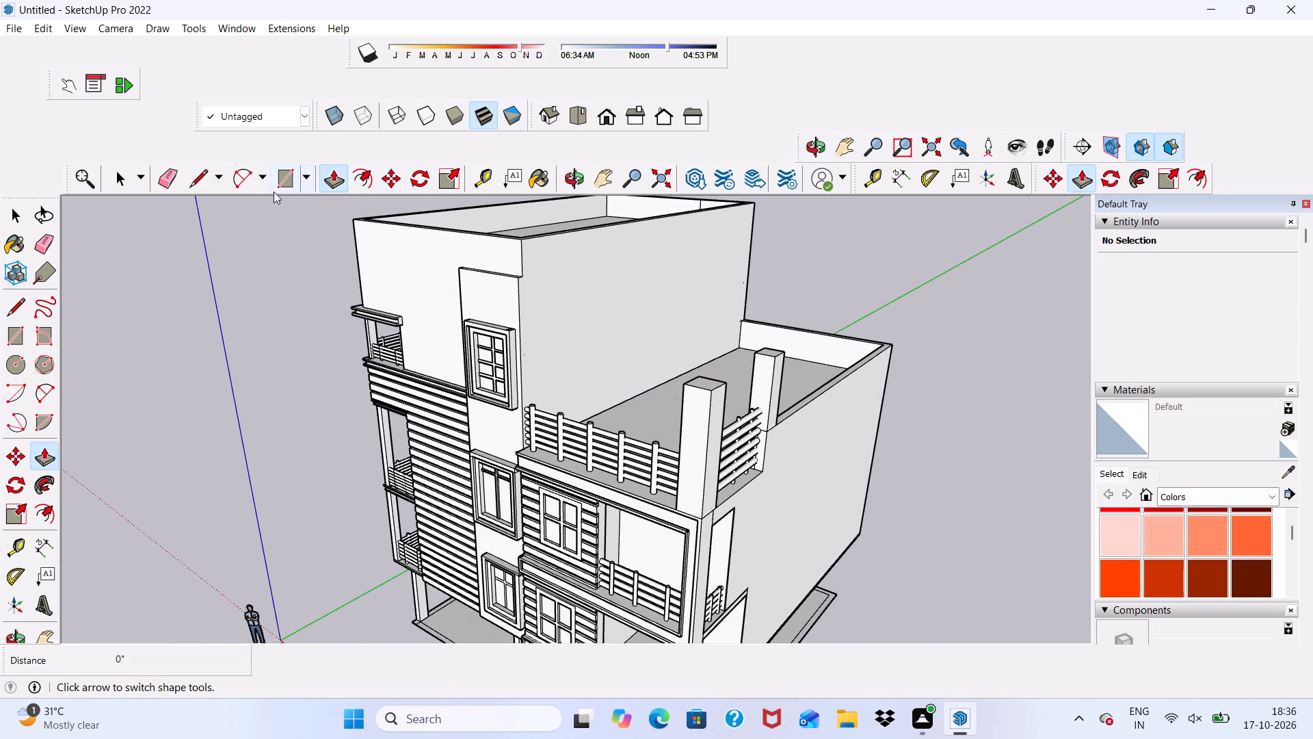
Draw a rectangle about 16' 5 7/16" by 9 3/4" on the upper side wall facing the terrace, starting near its front edge.
{"action": "left_click", "coordinate": [276, 182]}
{"action": "scroll", "coordinate": [382, 257], "scroll_direction": "up", "scroll_amount": 3}
{"action": "scroll", "coordinate": [581, 328], "scroll_direction": "up", "scroll_amount": 2}
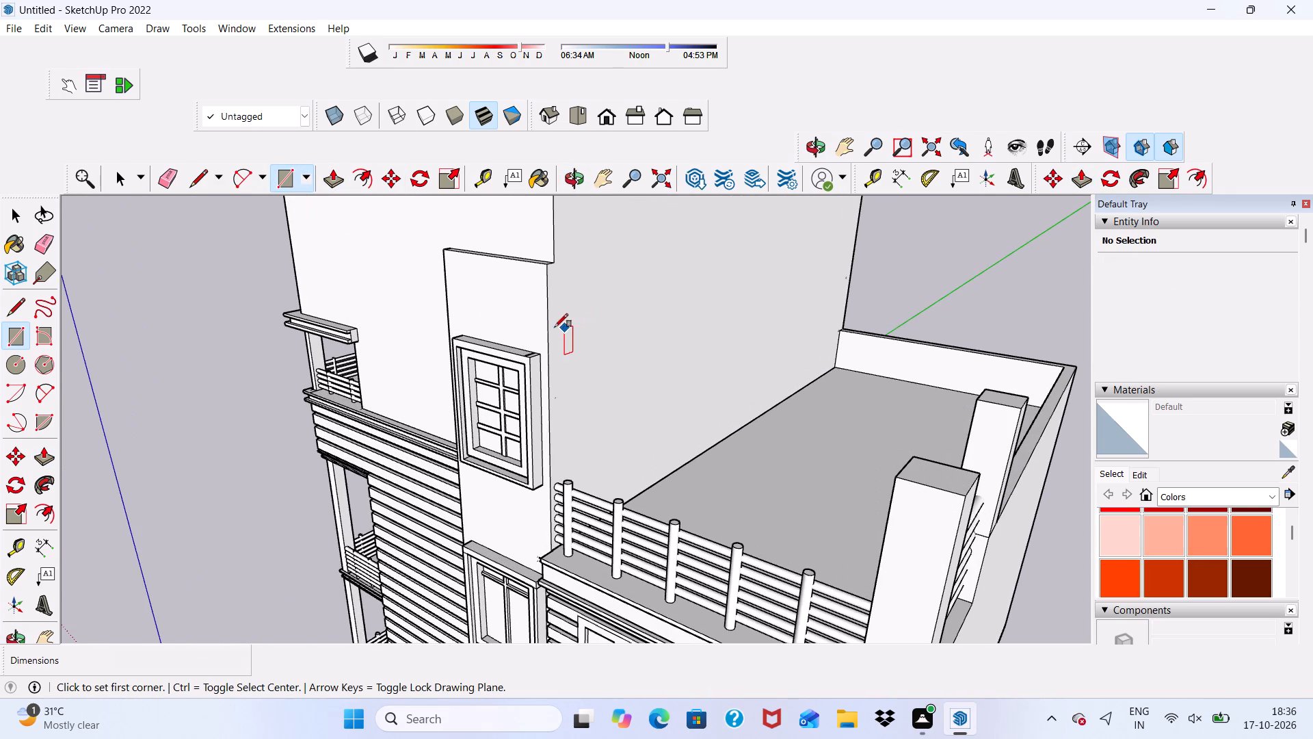
{"action": "left_click", "coordinate": [553, 309]}
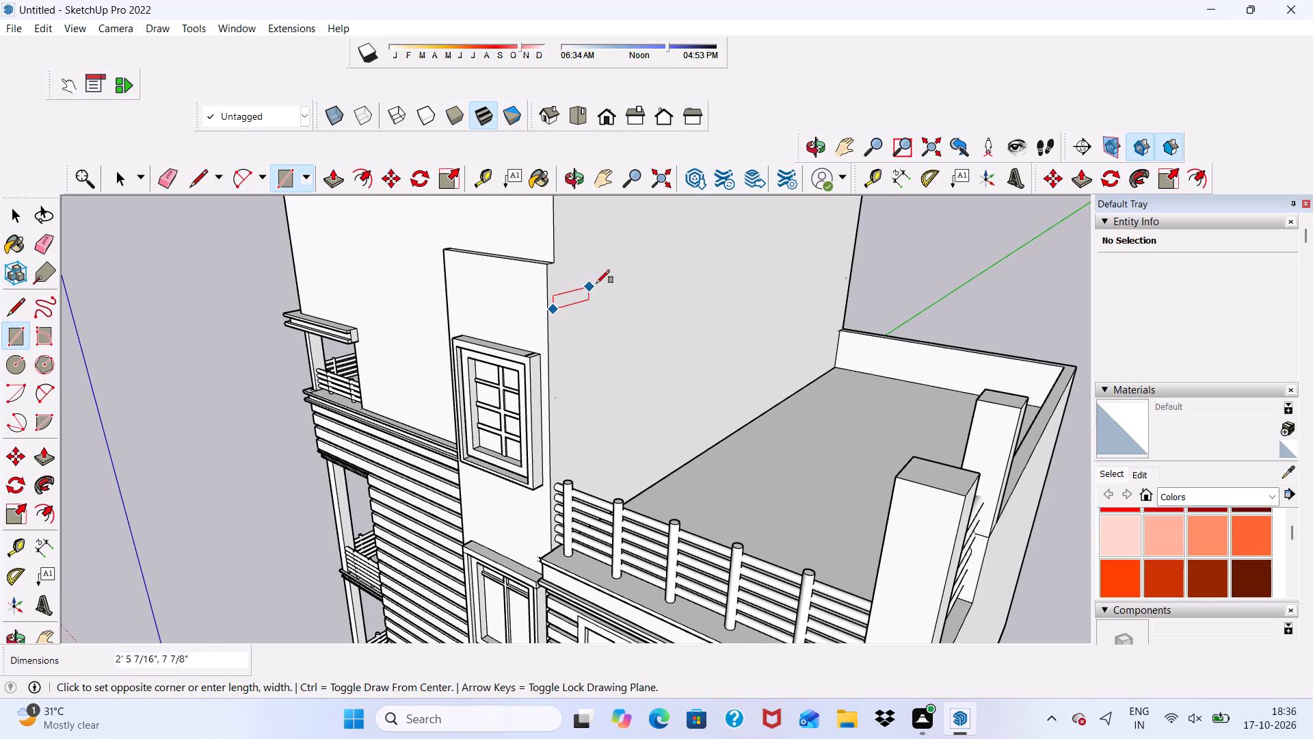
{"action": "scroll", "coordinate": [728, 233], "scroll_direction": "up", "scroll_amount": 4}
{"action": "scroll", "coordinate": [639, 221], "scroll_direction": "down", "scroll_amount": 13}
{"action": "scroll", "coordinate": [664, 238], "scroll_direction": "up", "scroll_amount": 5}
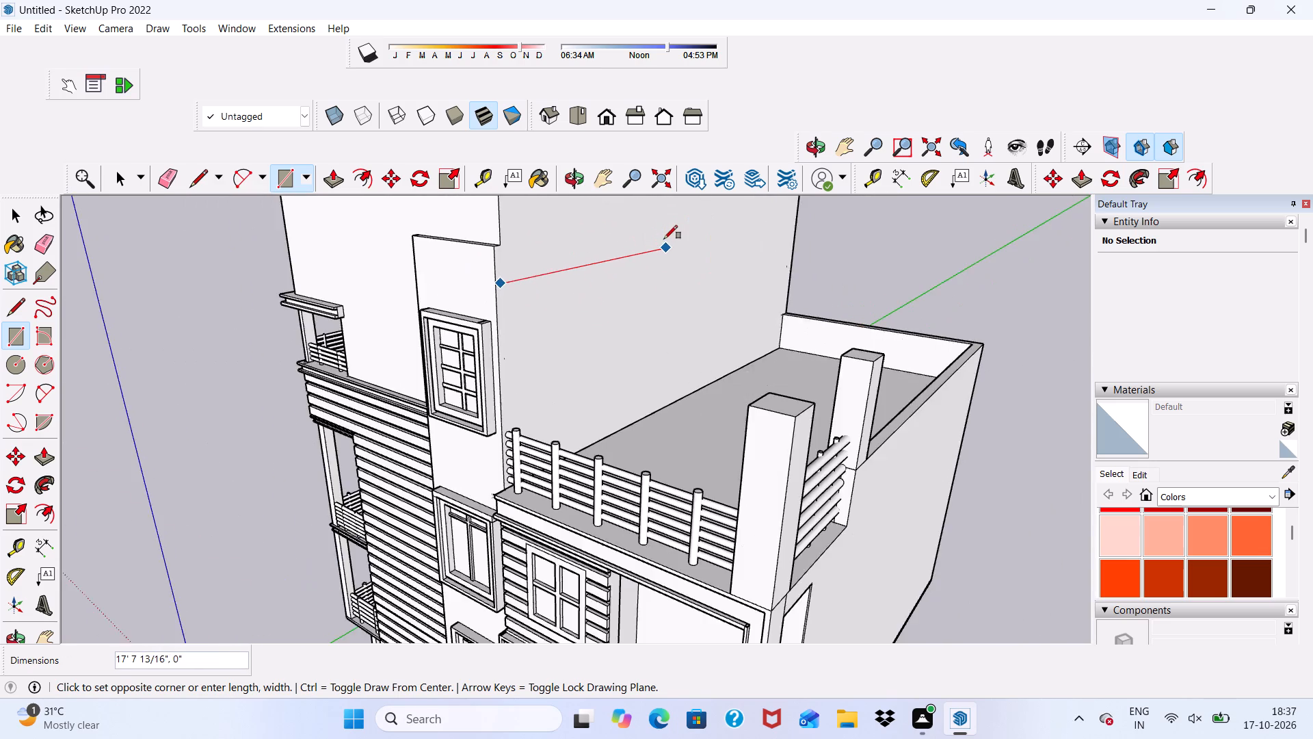
{"action": "scroll", "coordinate": [664, 239], "scroll_direction": "up", "scroll_amount": 7}
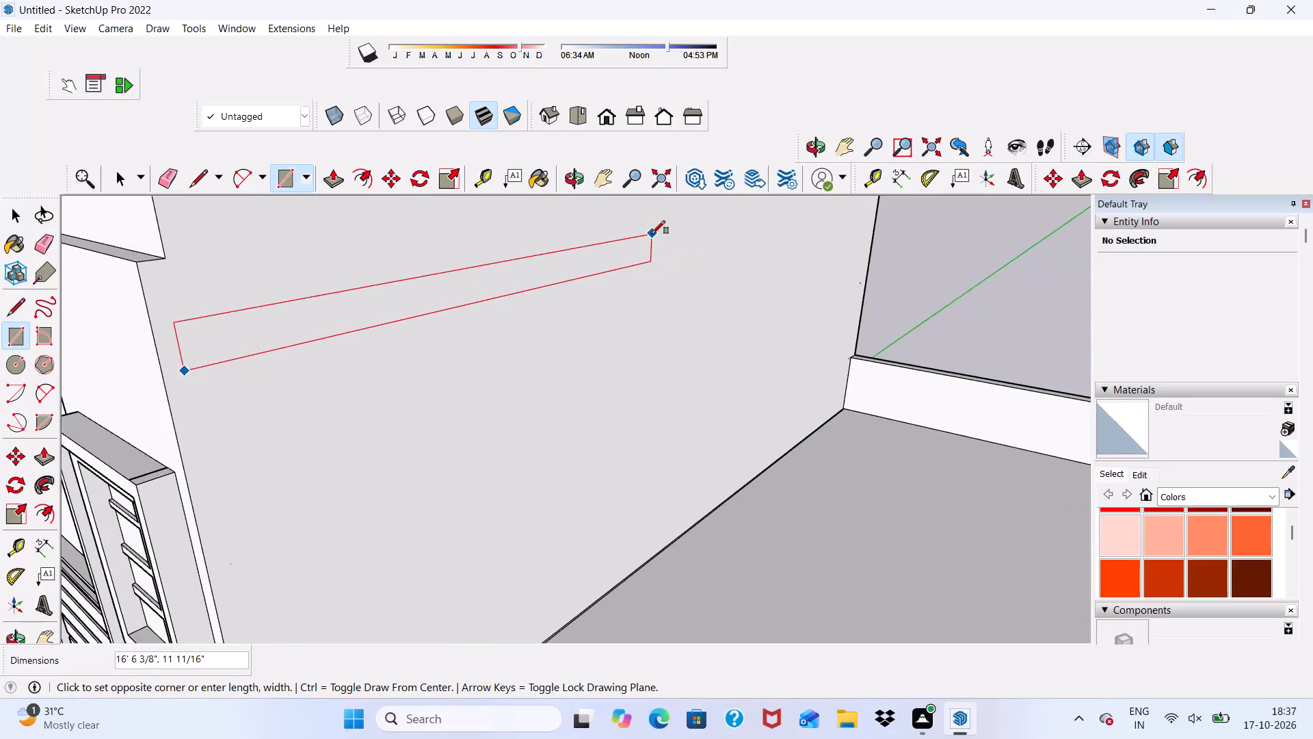
{"action": "left_click", "coordinate": [650, 239]}
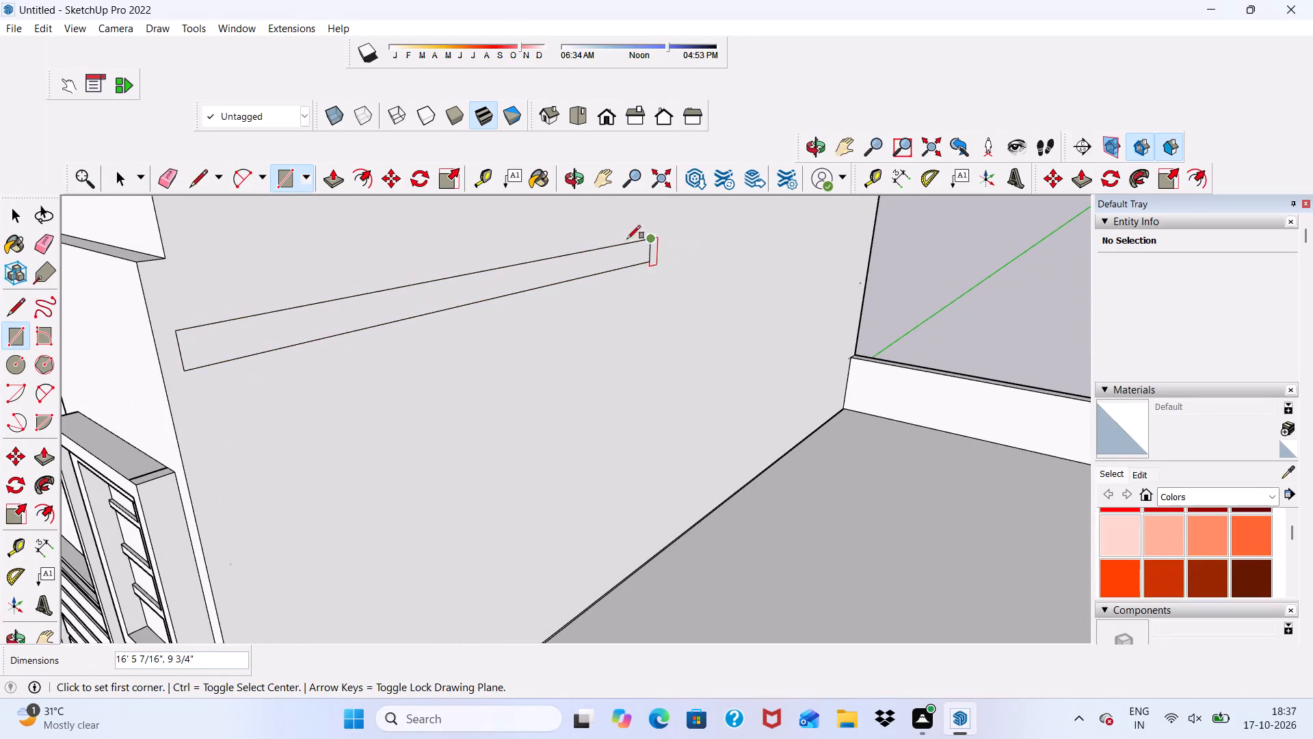
Push/Pull the wall rectangle out over the terrace about 18' 8 1/2", ending level with the front corner pillar's outer corner.
{"action": "left_click", "coordinate": [328, 181]}
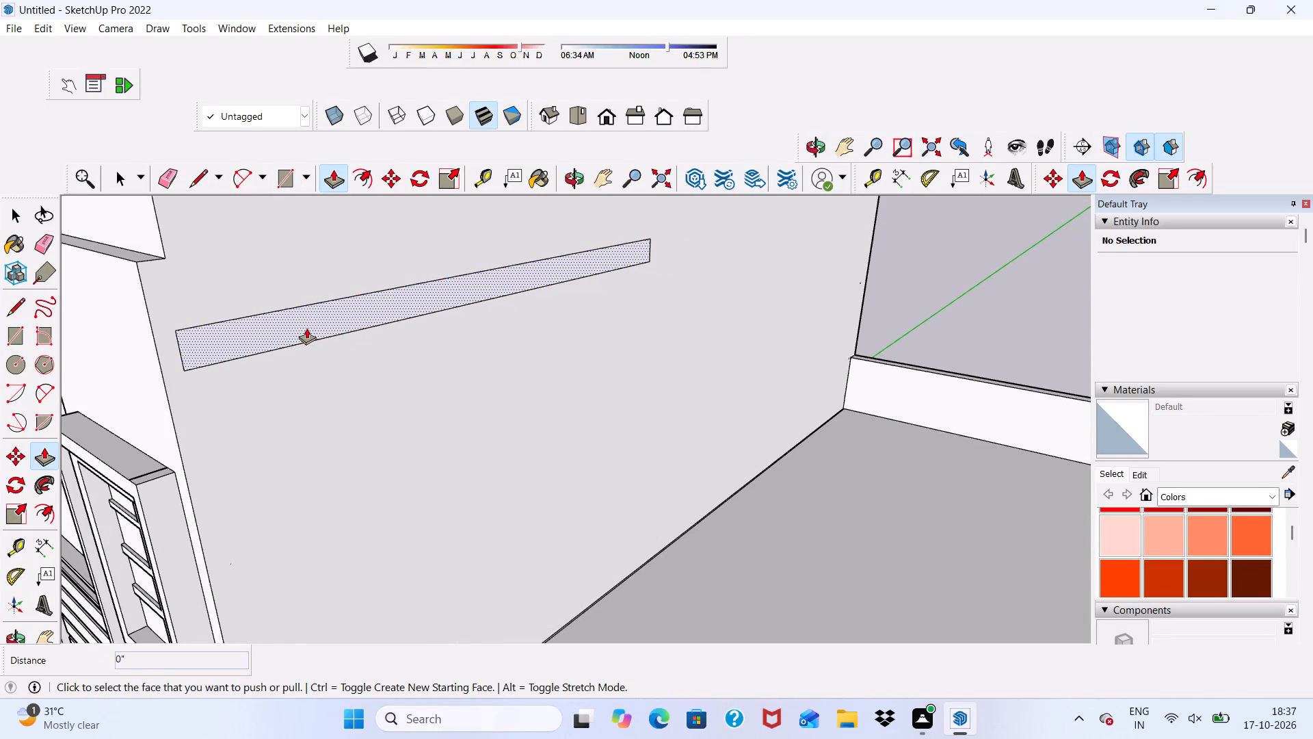
{"action": "left_click", "coordinate": [306, 328]}
{"action": "scroll", "coordinate": [305, 324], "scroll_direction": "down", "scroll_amount": 7}
{"action": "scroll", "coordinate": [388, 314], "scroll_direction": "down", "scroll_amount": 7}
{"action": "scroll", "coordinate": [525, 395], "scroll_direction": "up", "scroll_amount": 3}
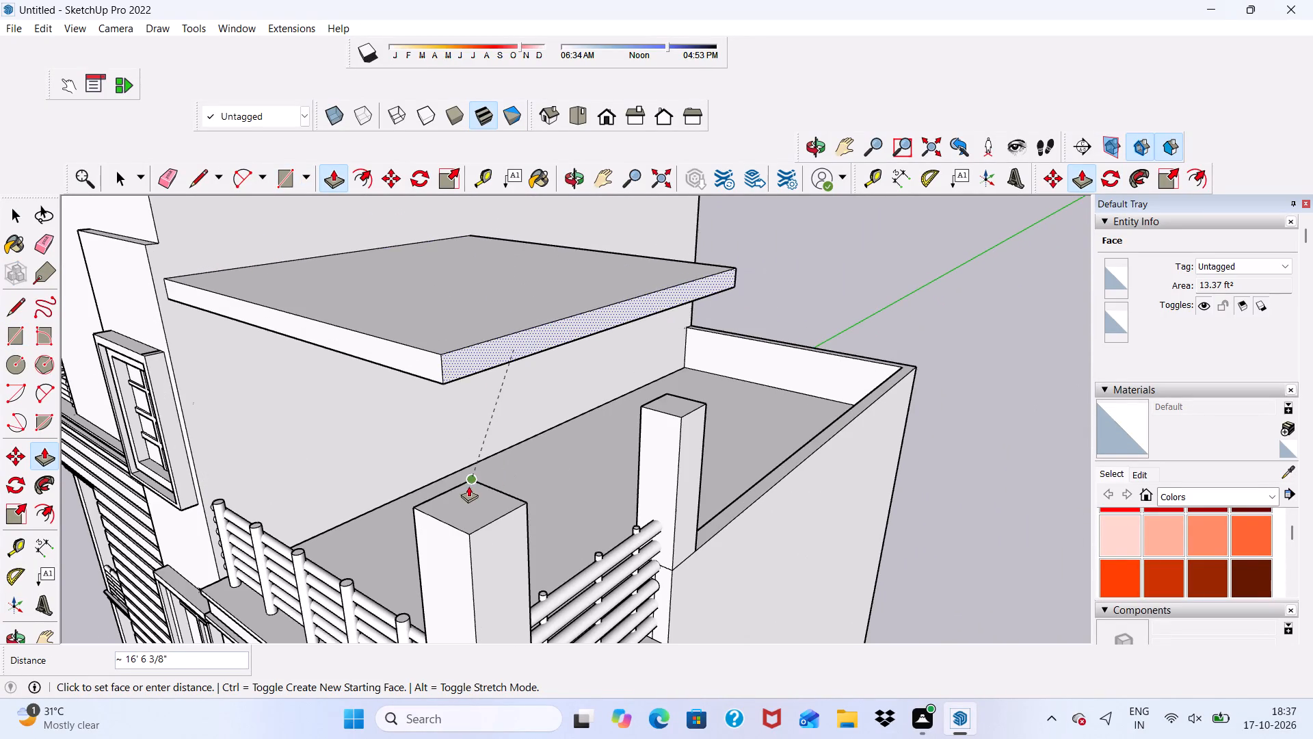
{"action": "scroll", "coordinate": [468, 487], "scroll_direction": "down", "scroll_amount": 4}
{"action": "middle_click_drag", "start_coordinate": [456, 517], "coordinate": [728, 454]}
{"action": "scroll", "coordinate": [456, 517], "scroll_direction": "down", "scroll_amount": 1}
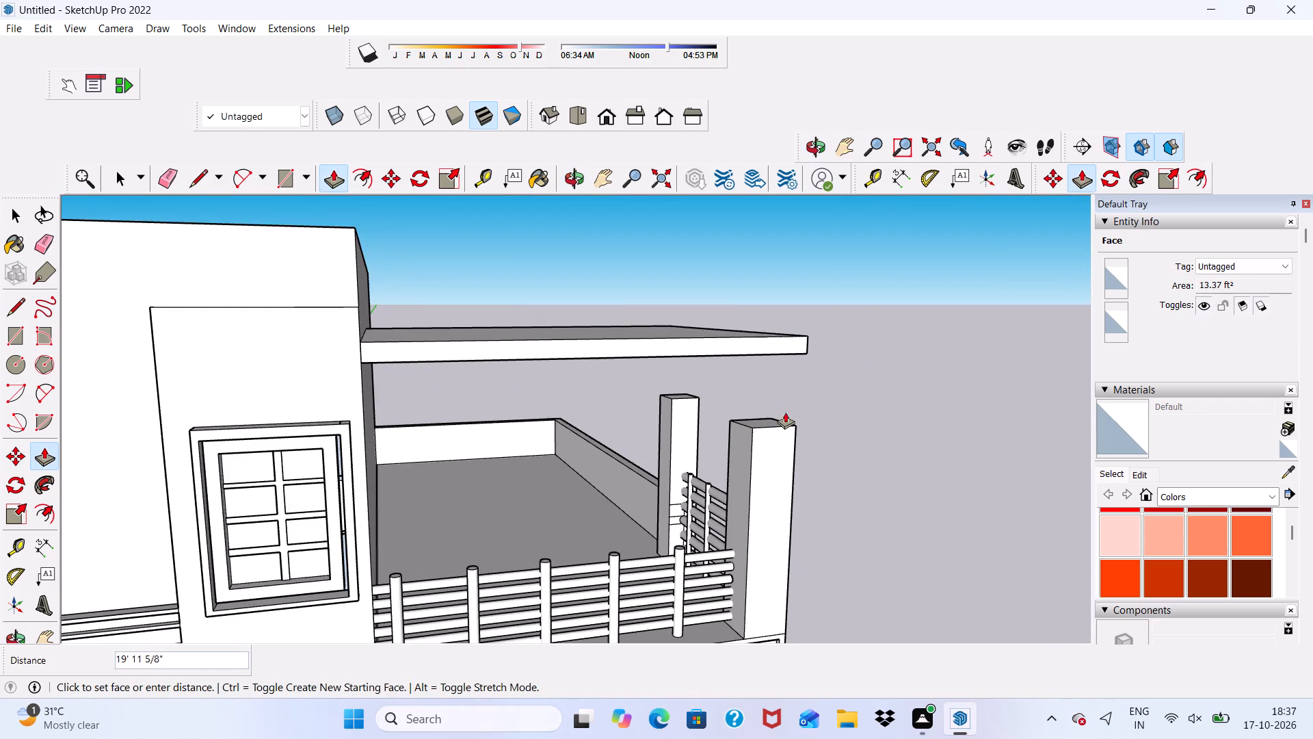
{"action": "scroll", "coordinate": [783, 416], "scroll_direction": "up", "scroll_amount": 3}
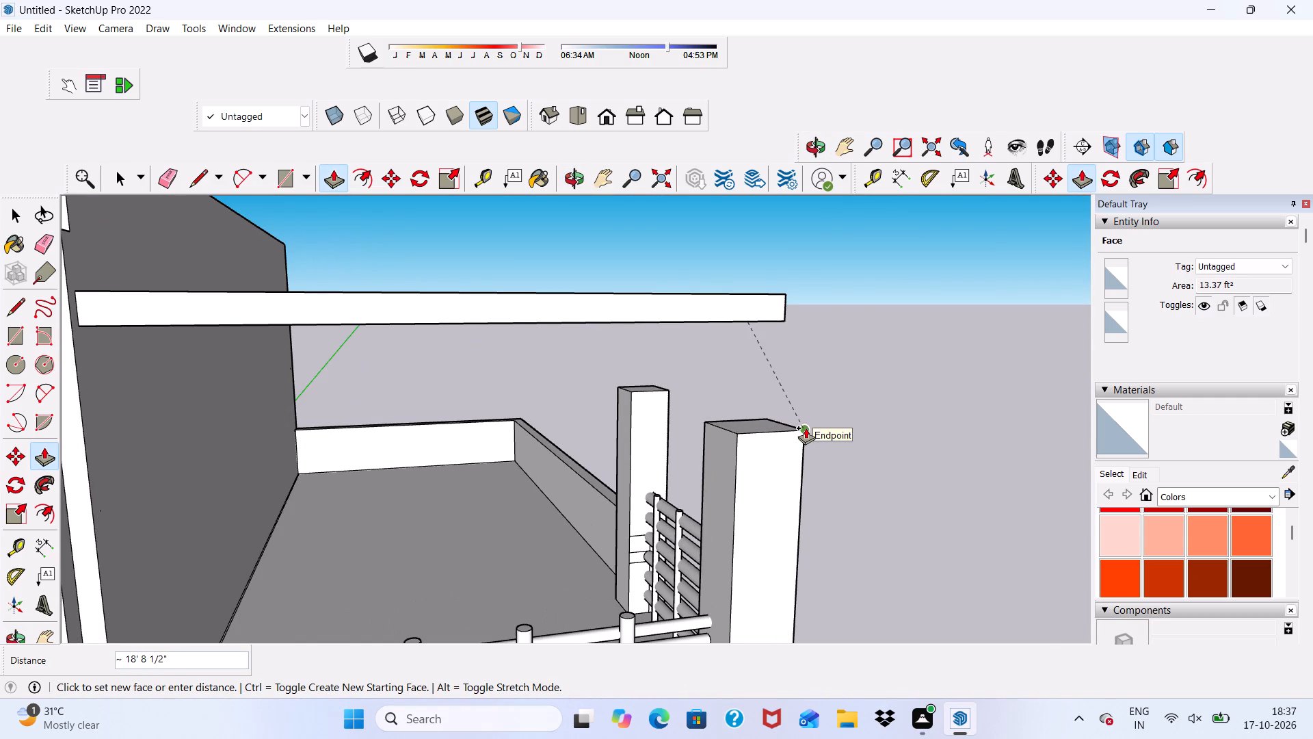
{"action": "left_click", "coordinate": [808, 425]}
Push/Pull the terrace roof slab's underside down about 2' 1 11/16" toward the pillar tops.
{"action": "scroll", "coordinate": [695, 351], "scroll_direction": "down", "scroll_amount": 5}
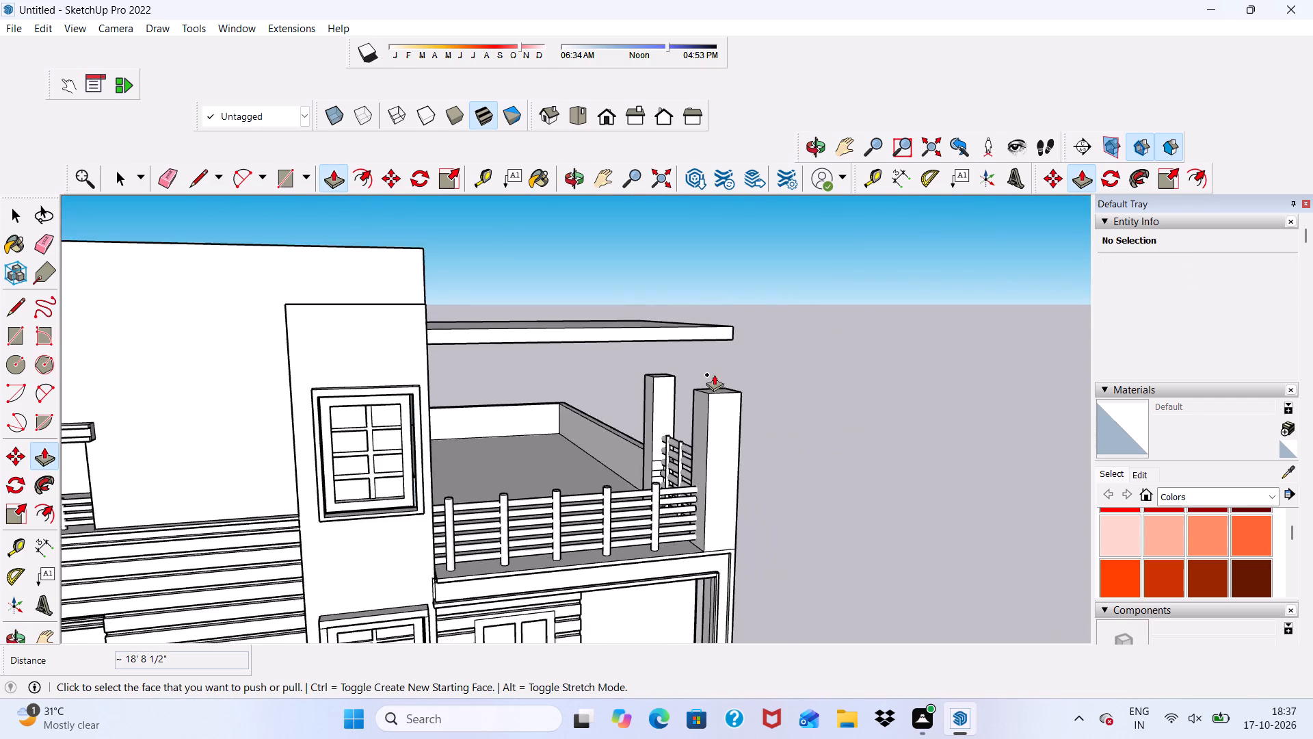
{"action": "middle_click_drag", "start_coordinate": [714, 374], "coordinate": [287, 363]}
{"action": "scroll", "coordinate": [714, 374], "scroll_direction": "down", "scroll_amount": 1}
{"action": "scroll", "coordinate": [551, 339], "scroll_direction": "up", "scroll_amount": 5}
{"action": "middle_click_drag", "start_coordinate": [551, 339], "coordinate": [597, 285]}
{"action": "scroll", "coordinate": [597, 293], "scroll_direction": "up", "scroll_amount": 3}
{"action": "left_click", "coordinate": [612, 323]}
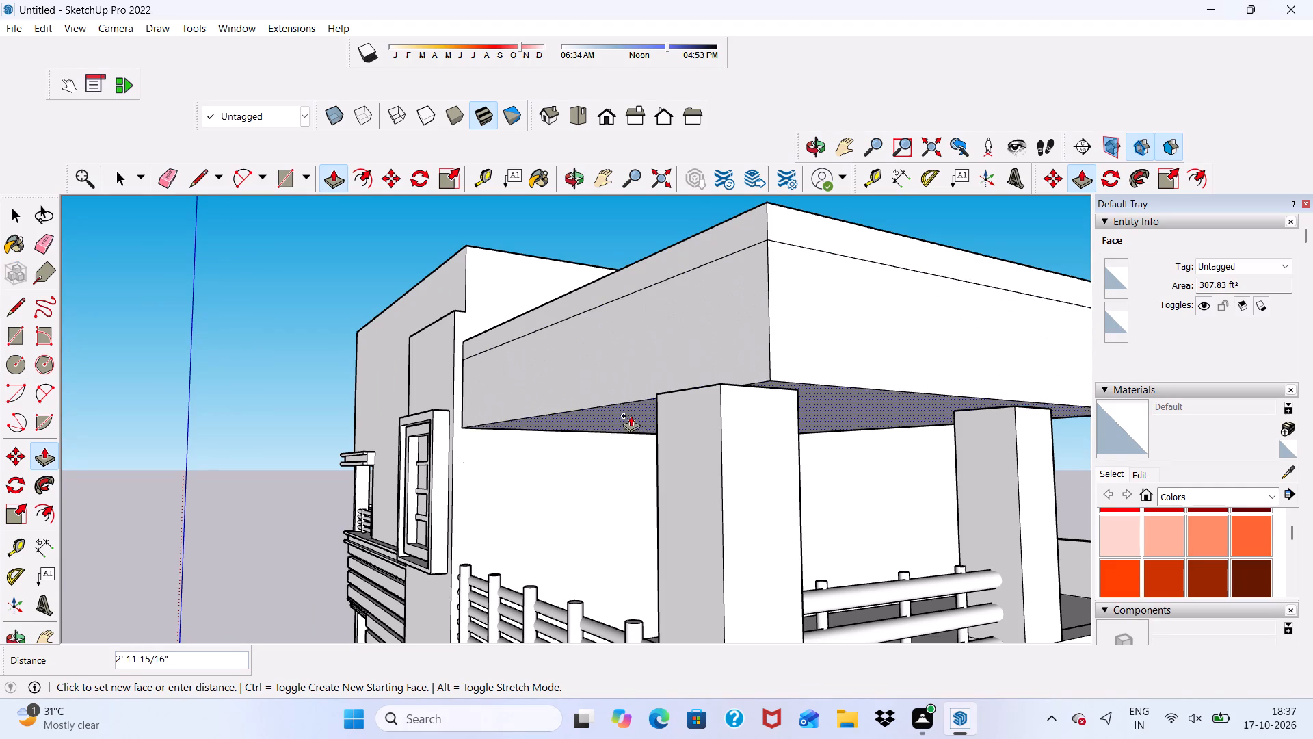
{"action": "left_click", "coordinate": [633, 387]}
Erase the leftover horizontal seam lines on the roof slab's front, outer side and rear faces.
{"action": "scroll", "coordinate": [579, 300], "scroll_direction": "down", "scroll_amount": 7}
{"action": "middle_click_drag", "start_coordinate": [613, 315], "coordinate": [795, 419]}
{"action": "scroll", "coordinate": [622, 369], "scroll_direction": "down", "scroll_amount": 1}
{"action": "scroll", "coordinate": [841, 417], "scroll_direction": "up", "scroll_amount": 4}
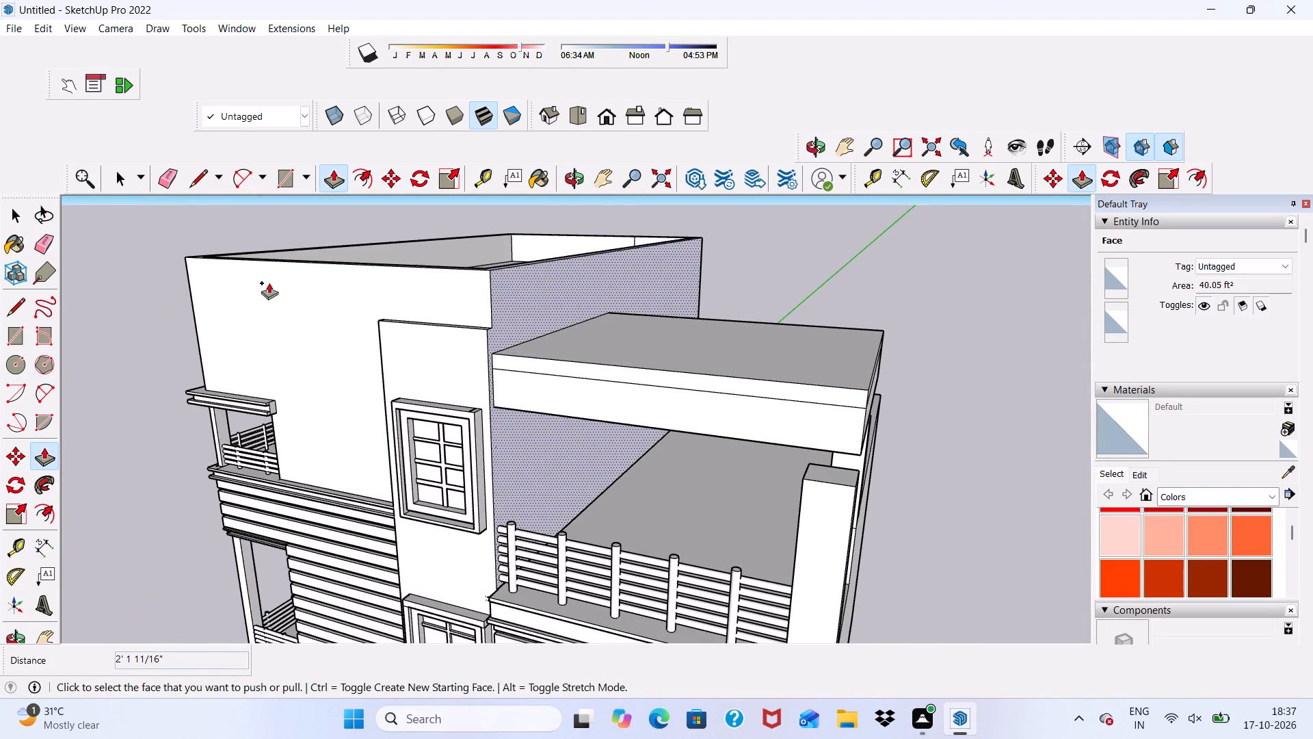
{"action": "left_click", "coordinate": [161, 169]}
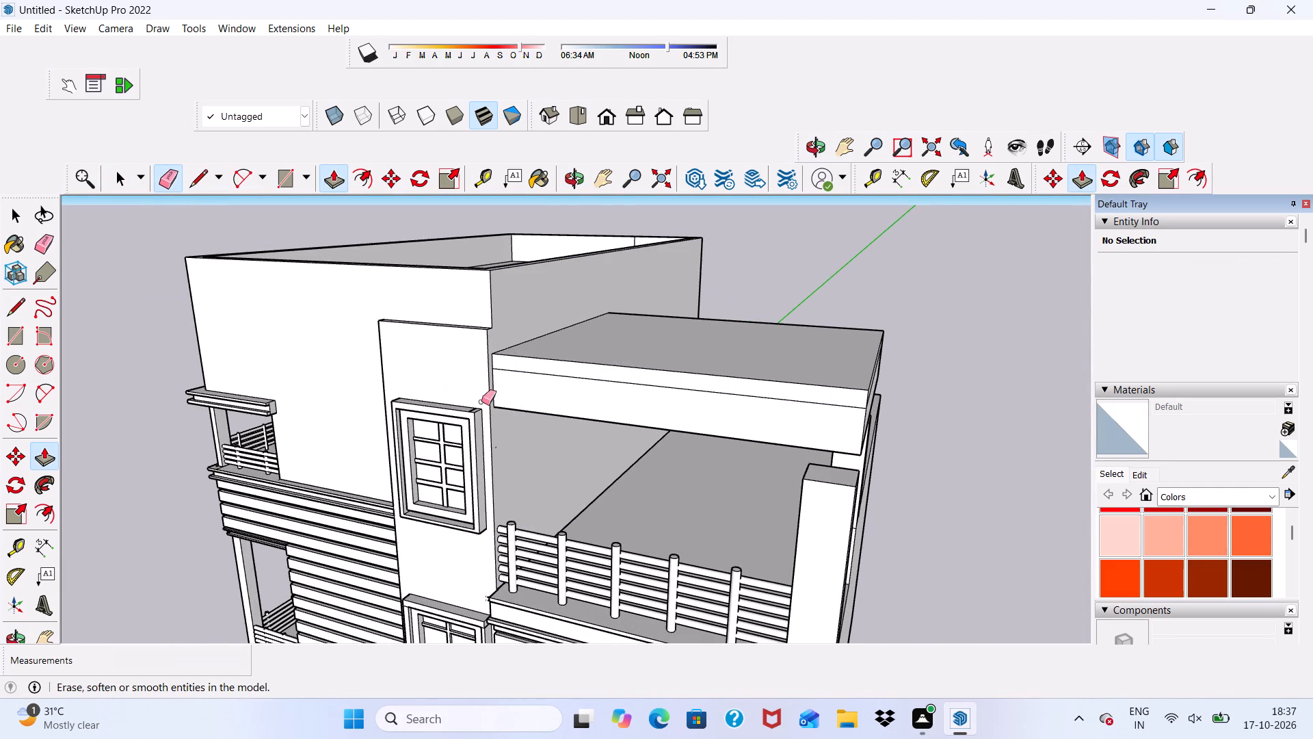
{"action": "left_click", "coordinate": [537, 369]}
{"action": "scroll", "coordinate": [478, 352], "scroll_direction": "down", "scroll_amount": 4}
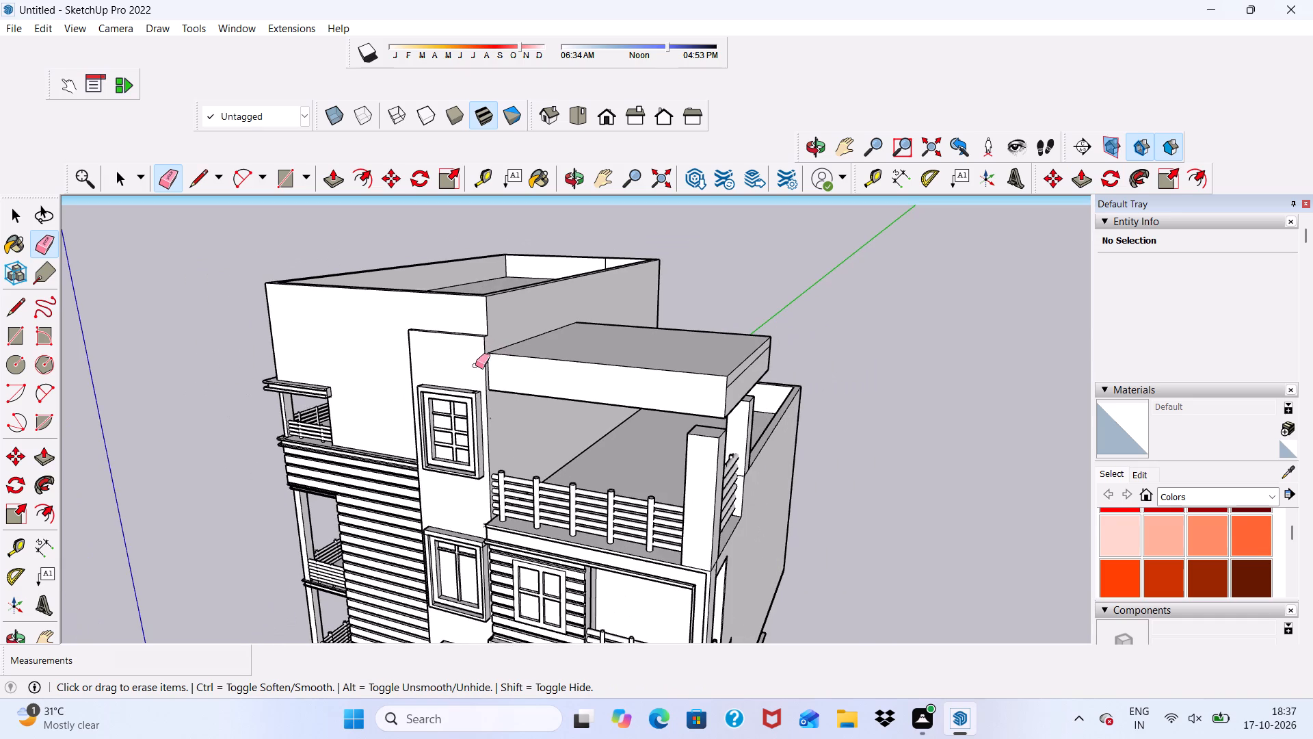
{"action": "scroll", "coordinate": [786, 387], "scroll_direction": "up", "scroll_amount": 9}
{"action": "left_click_drag", "start_coordinate": [610, 328], "coordinate": [607, 348]}
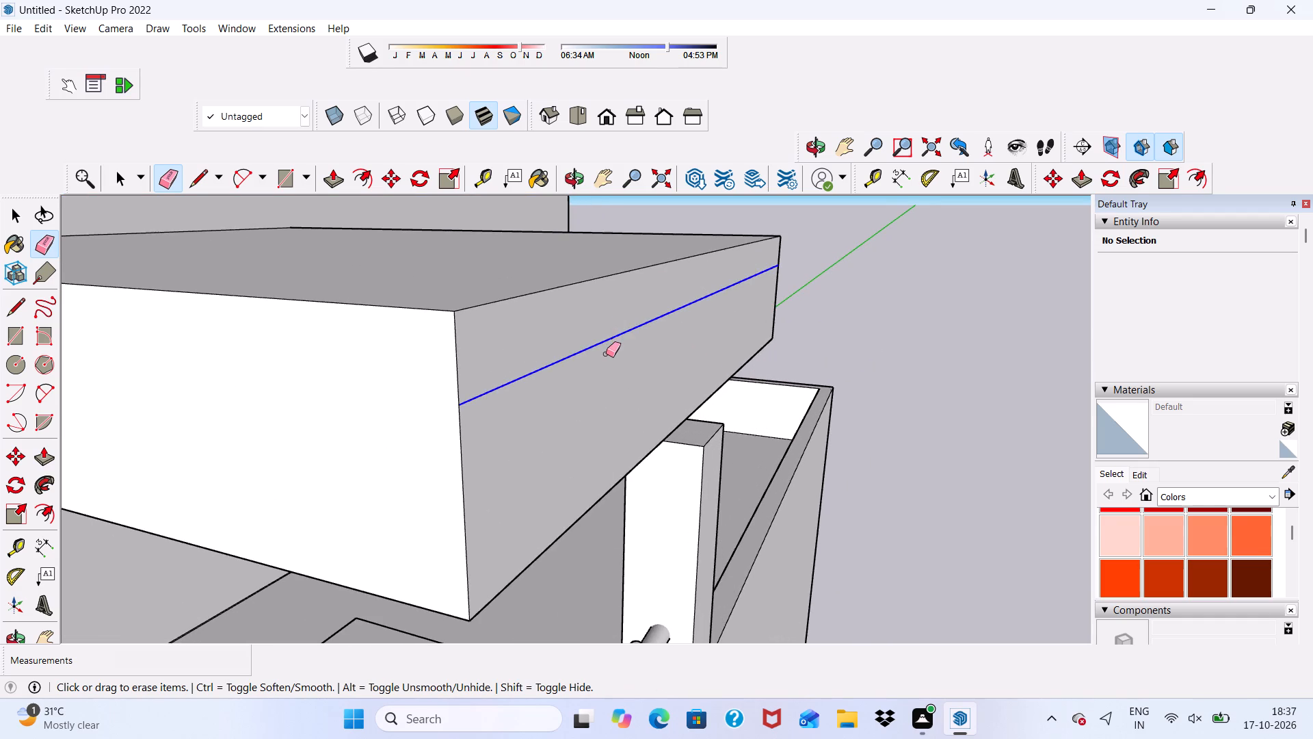
{"action": "scroll", "coordinate": [606, 354], "scroll_direction": "down", "scroll_amount": 6}
{"action": "scroll", "coordinate": [606, 354], "scroll_direction": "up", "scroll_amount": 1}
{"action": "middle_click_drag", "start_coordinate": [606, 355], "coordinate": [0, 369]}
{"action": "scroll", "coordinate": [691, 365], "scroll_direction": "up", "scroll_amount": 1}
{"action": "left_click", "coordinate": [735, 383]}
{"action": "key", "text": "space"}
Push/Pull the roof slab's outer side face about 3' 3 7/16" outward beyond the corner pillars.
{"action": "scroll", "coordinate": [518, 393], "scroll_direction": "down", "scroll_amount": 1}
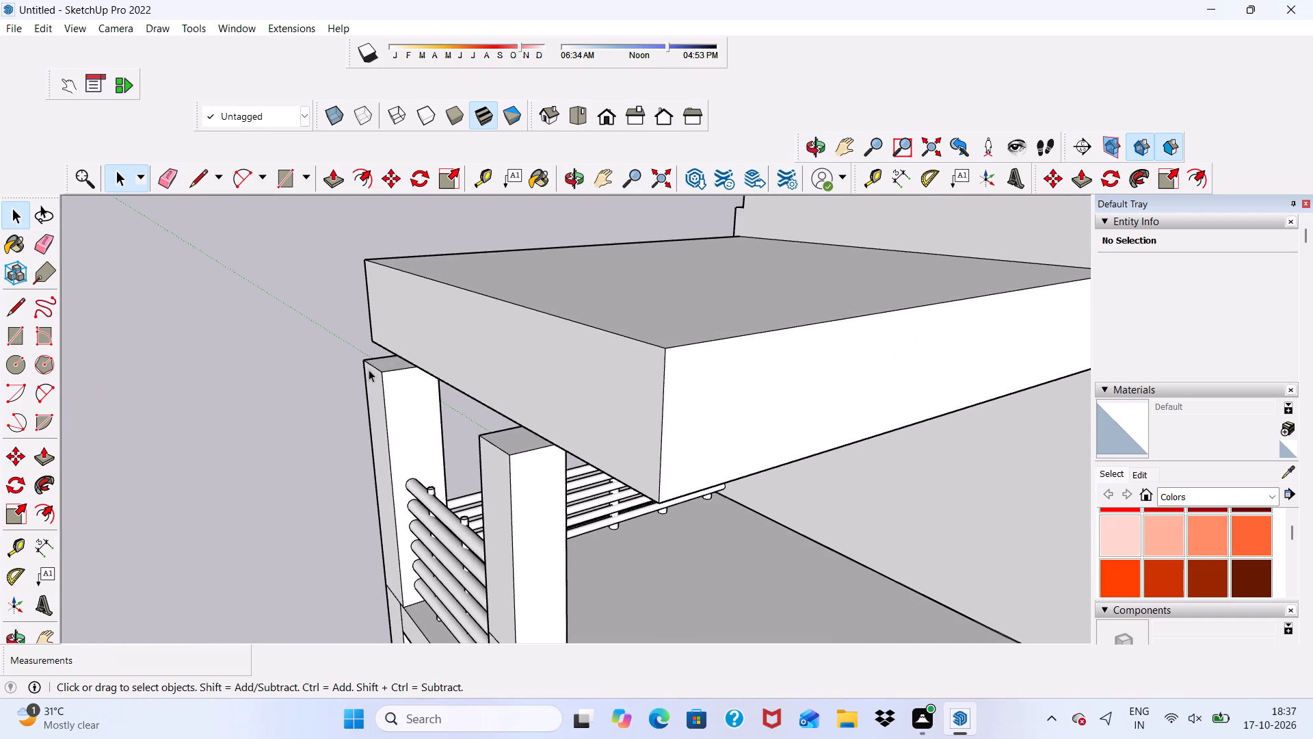
{"action": "middle_click_drag", "start_coordinate": [369, 369], "coordinate": [487, 369]}
{"action": "left_click", "coordinate": [709, 311]}
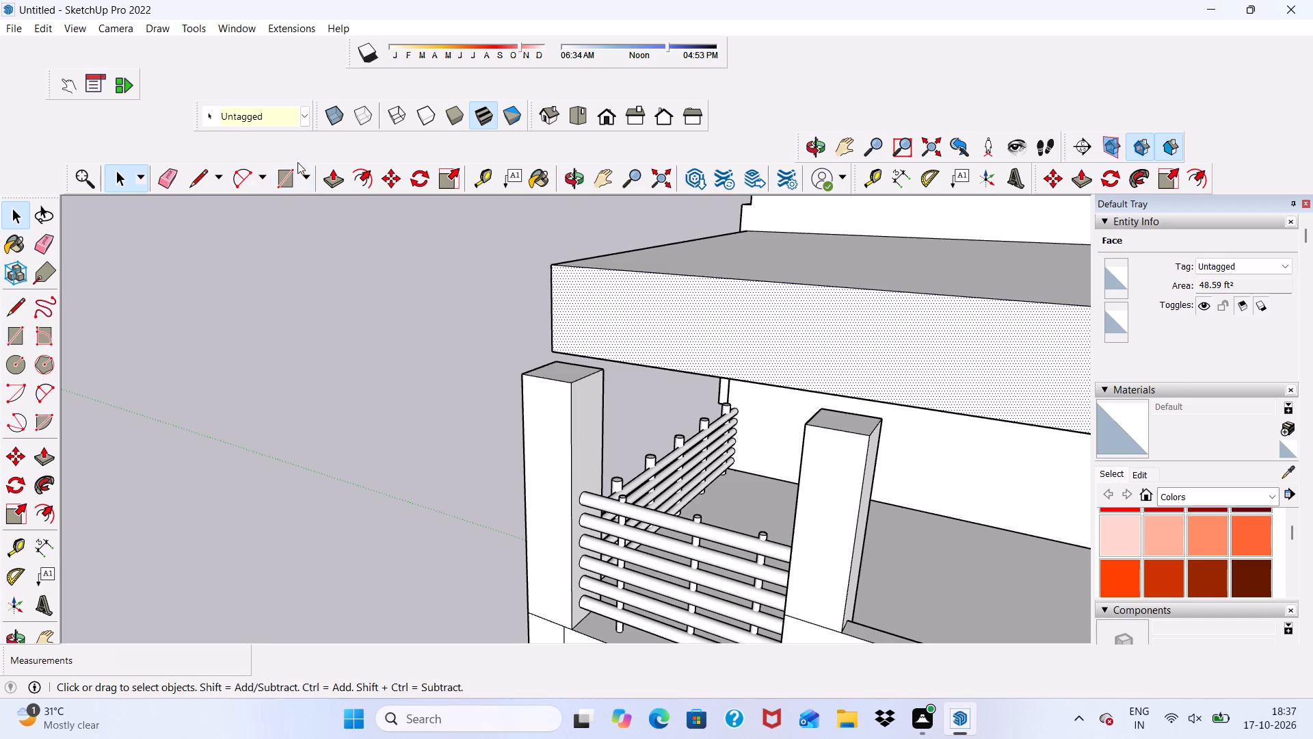
{"action": "left_click", "coordinate": [331, 185]}
{"action": "left_click", "coordinate": [581, 296]}
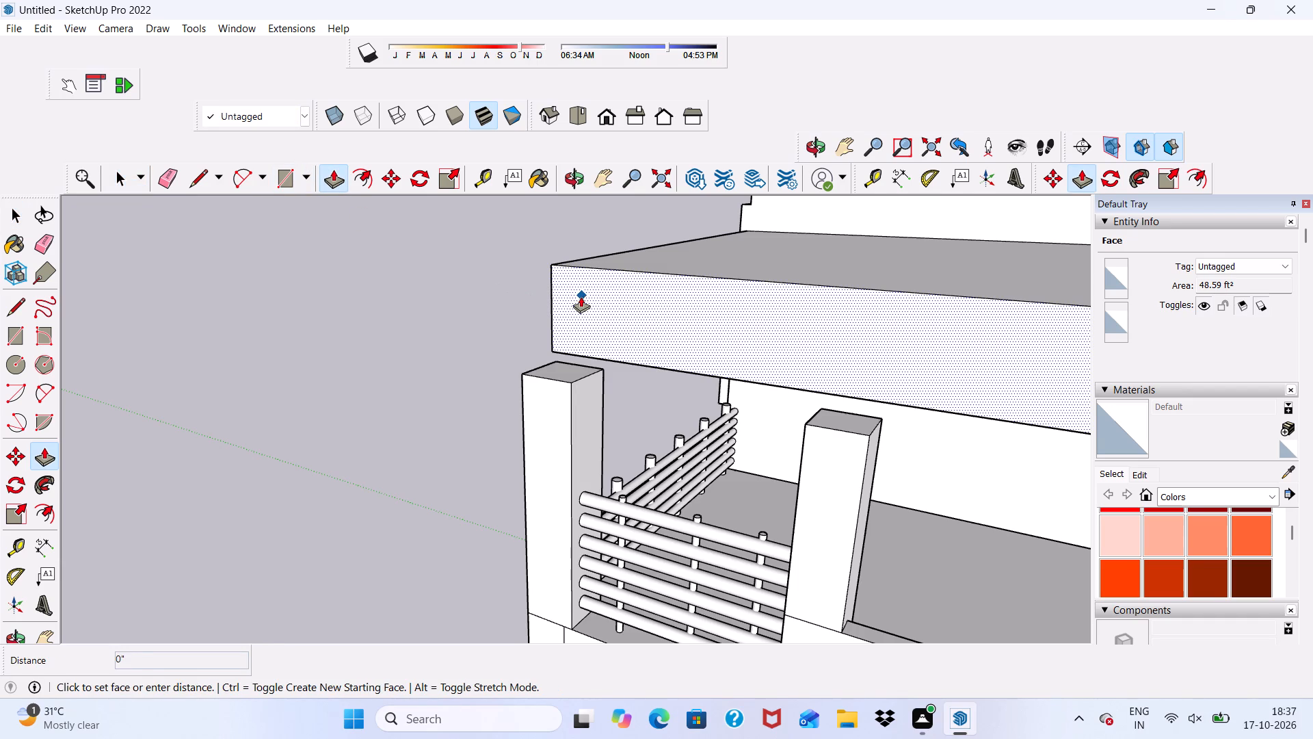
{"action": "left_click", "coordinate": [523, 320]}
Push/Pull the roof slab's front face forward past the railing in two pulls of about 4 7/8" and 3' 11 1/4".
{"action": "scroll", "coordinate": [358, 224], "scroll_direction": "down", "scroll_amount": 9}
{"action": "middle_click_drag", "start_coordinate": [453, 270], "coordinate": [892, 321]}
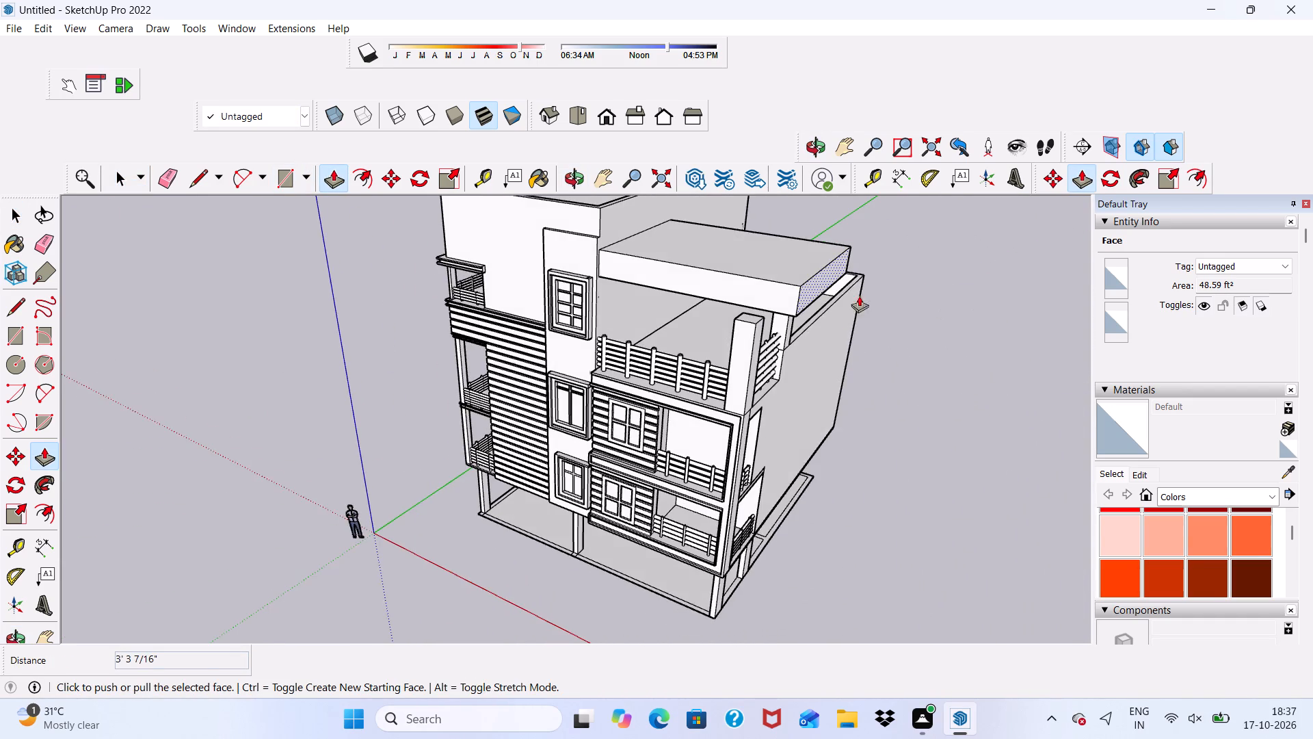
{"action": "scroll", "coordinate": [596, 274], "scroll_direction": "up", "scroll_amount": 4}
{"action": "scroll", "coordinate": [595, 274], "scroll_direction": "down", "scroll_amount": 4}
{"action": "middle_click_drag", "start_coordinate": [606, 285], "coordinate": [867, 280]}
{"action": "scroll", "coordinate": [833, 252], "scroll_direction": "up", "scroll_amount": 4}
{"action": "scroll", "coordinate": [749, 226], "scroll_direction": "up", "scroll_amount": 3}
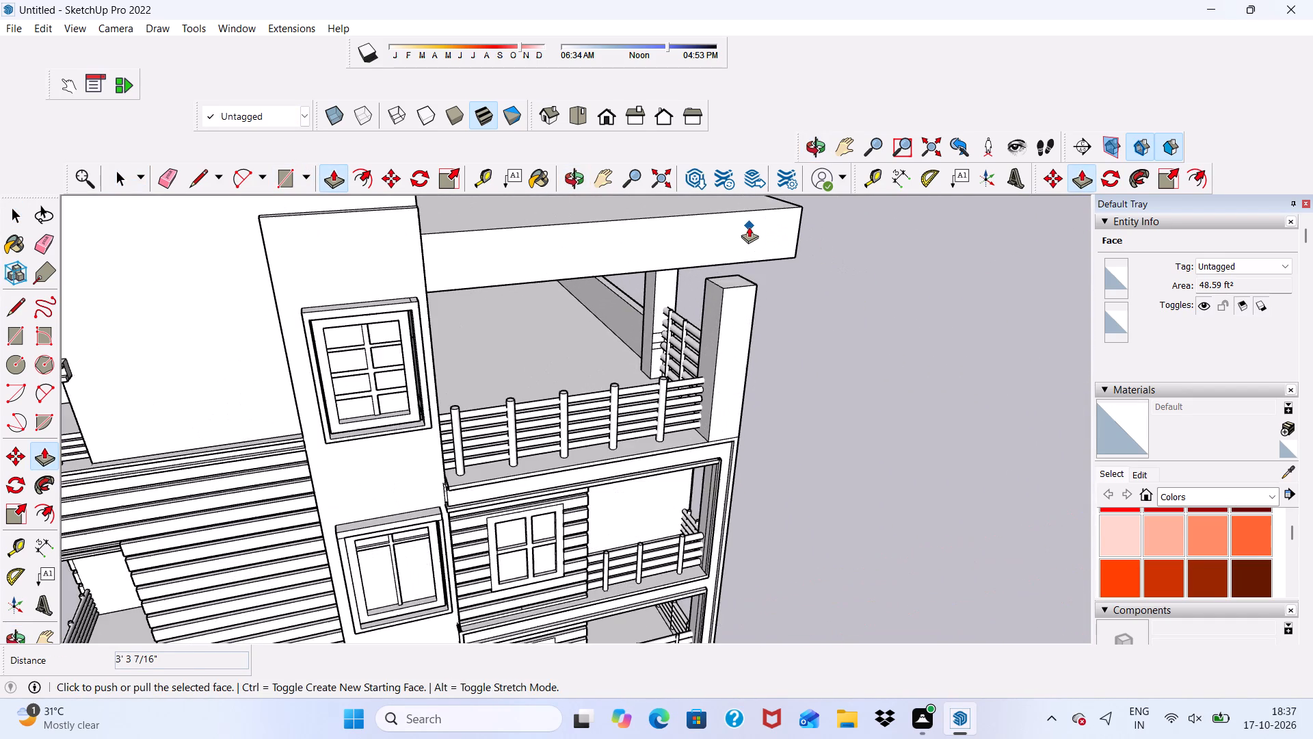
{"action": "scroll", "coordinate": [591, 259], "scroll_direction": "up", "scroll_amount": 3}
{"action": "scroll", "coordinate": [478, 242], "scroll_direction": "down", "scroll_amount": 3}
{"action": "middle_click_drag", "start_coordinate": [476, 243], "coordinate": [357, 259]}
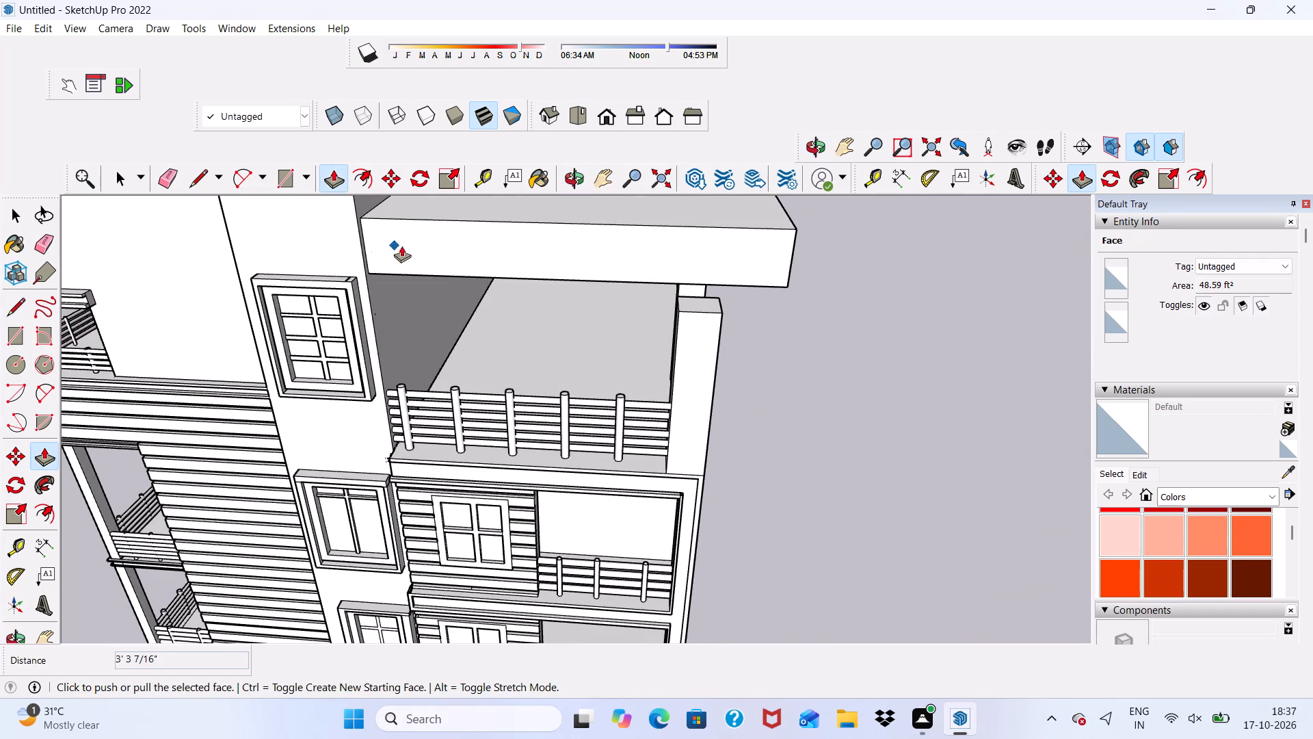
{"action": "key", "text": "space"}
{"action": "left_click", "coordinate": [479, 256]}
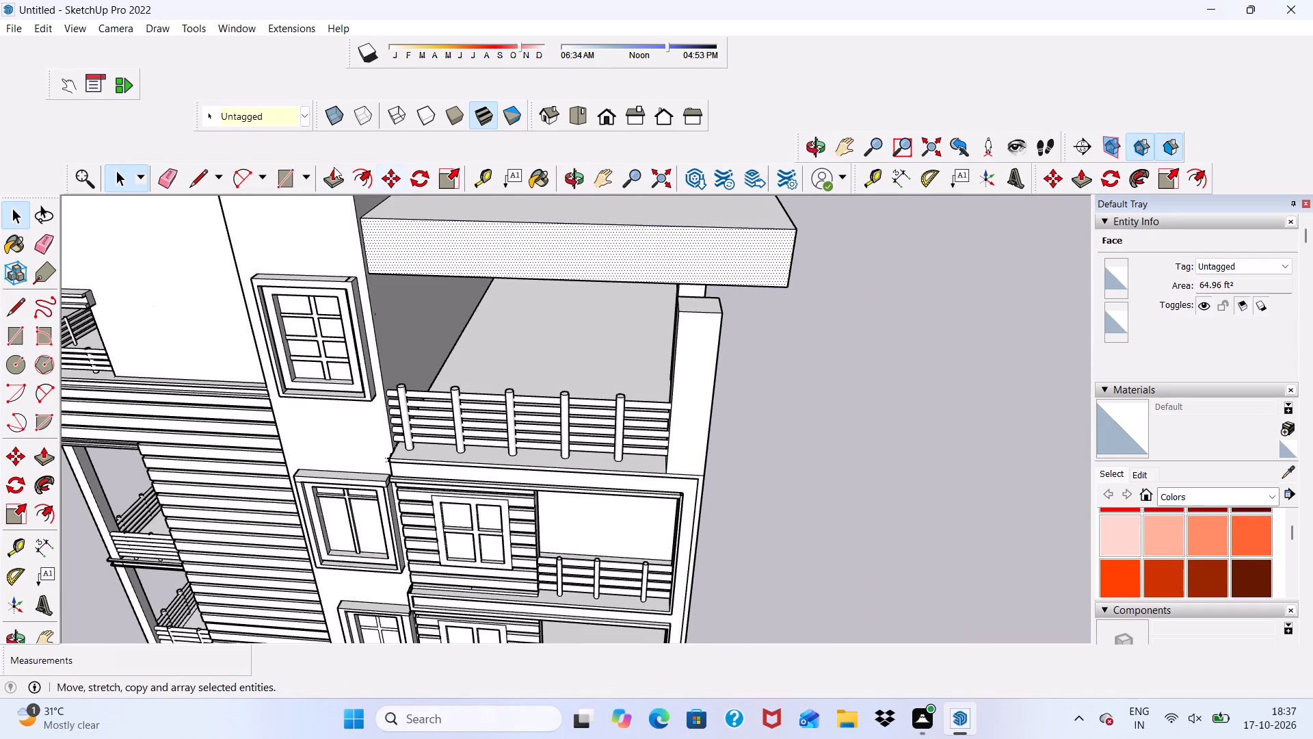
{"action": "left_click", "coordinate": [329, 177]}
{"action": "left_click_drag", "start_coordinate": [531, 252], "coordinate": [525, 268]}
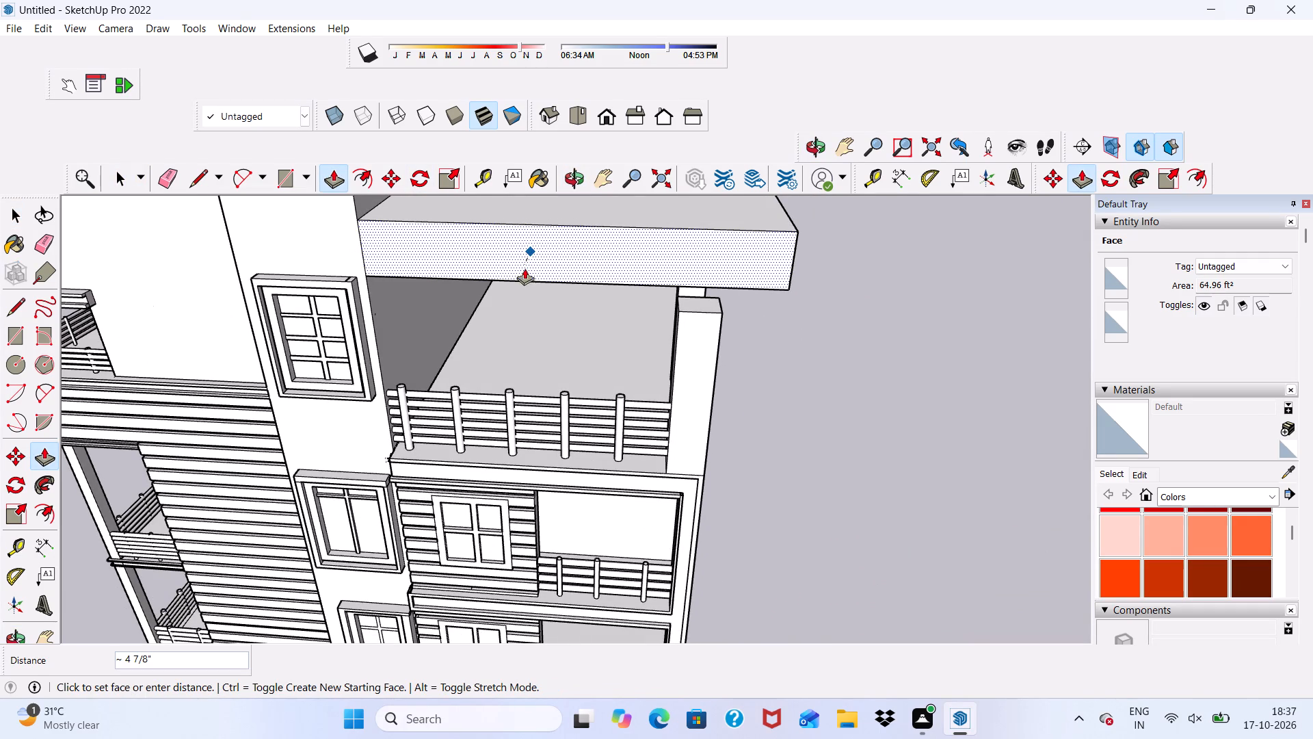
{"action": "left_click_drag", "start_coordinate": [525, 268], "coordinate": [517, 278]}
{"action": "left_click_drag", "start_coordinate": [622, 242], "coordinate": [609, 265]}
Erase the leftover line on the roof slab's inner side face beside the upper window.
{"action": "middle_click_drag", "start_coordinate": [455, 249], "coordinate": [550, 242]}
{"action": "scroll", "coordinate": [550, 242], "scroll_direction": "down", "scroll_amount": 1}
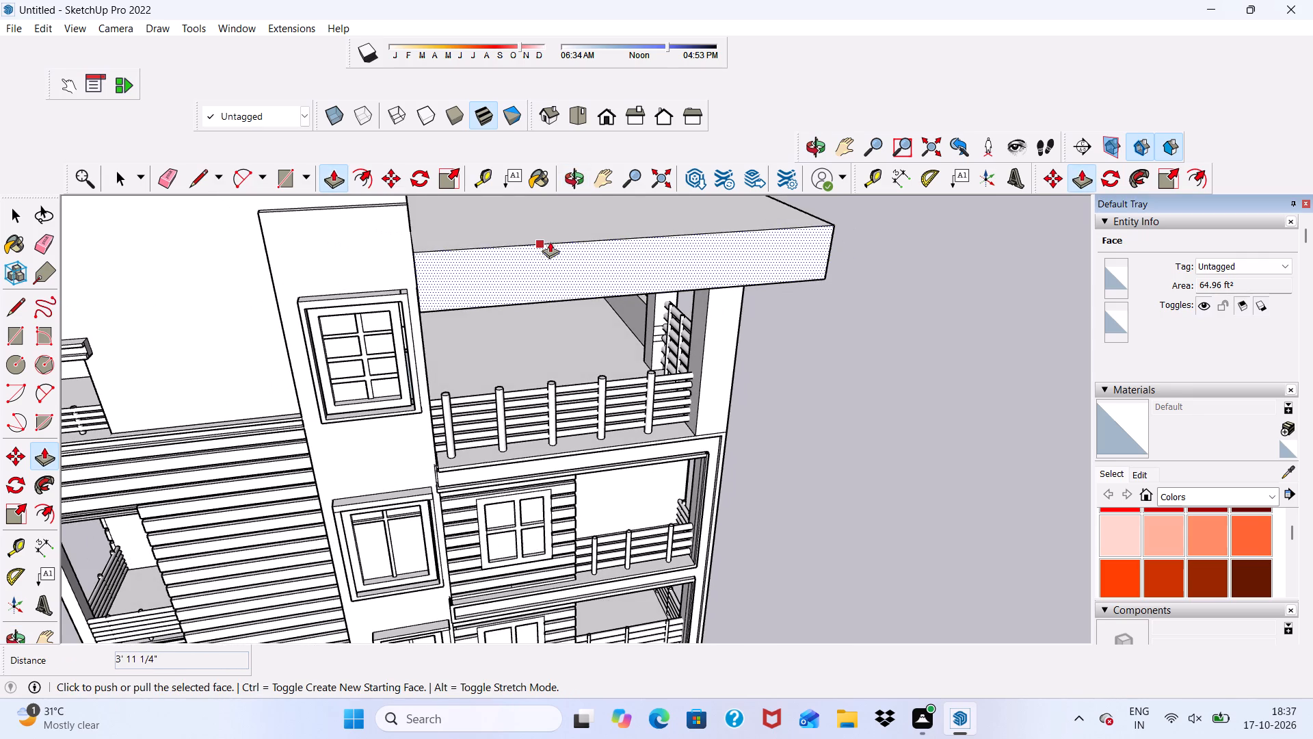
{"action": "scroll", "coordinate": [410, 233], "scroll_direction": "up", "scroll_amount": 5}
{"action": "middle_click_drag", "start_coordinate": [421, 289], "coordinate": [525, 218]}
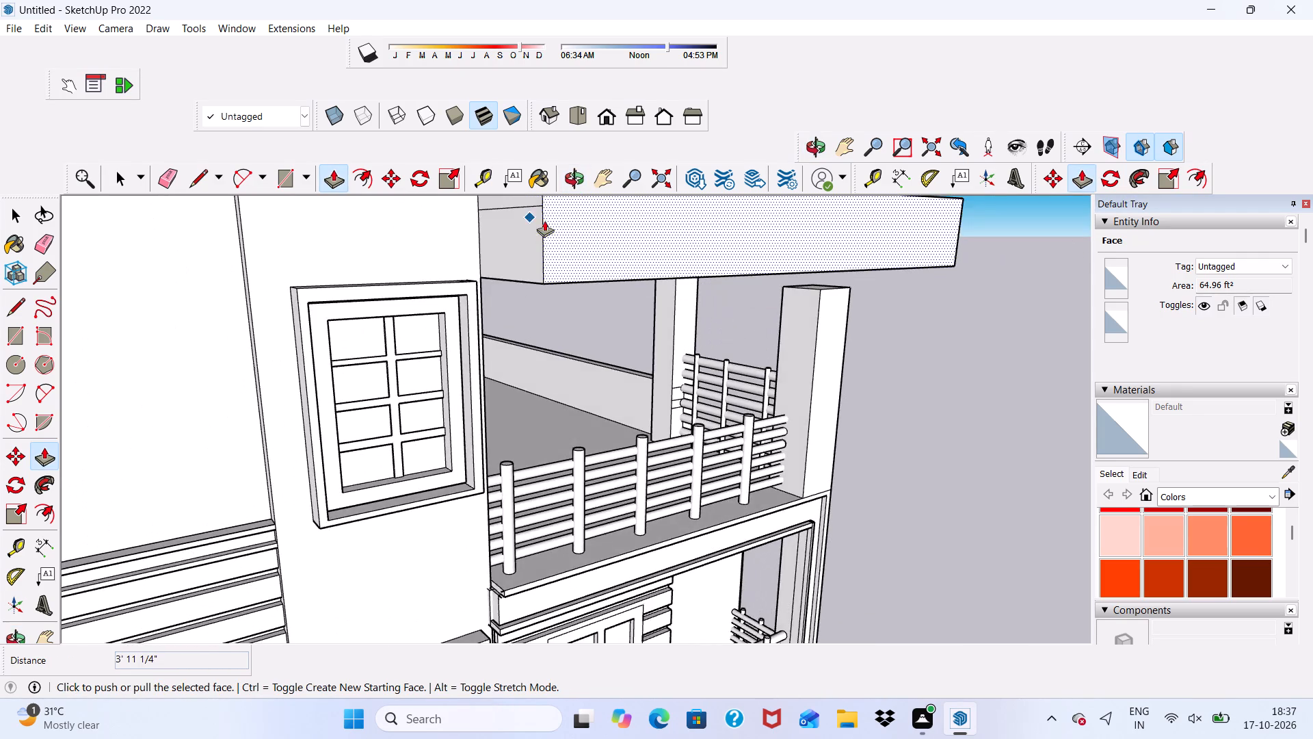
{"action": "scroll", "coordinate": [555, 220], "scroll_direction": "up", "scroll_amount": 5}
{"action": "scroll", "coordinate": [536, 210], "scroll_direction": "down", "scroll_amount": 11}
{"action": "scroll", "coordinate": [522, 291], "scroll_direction": "up", "scroll_amount": 1}
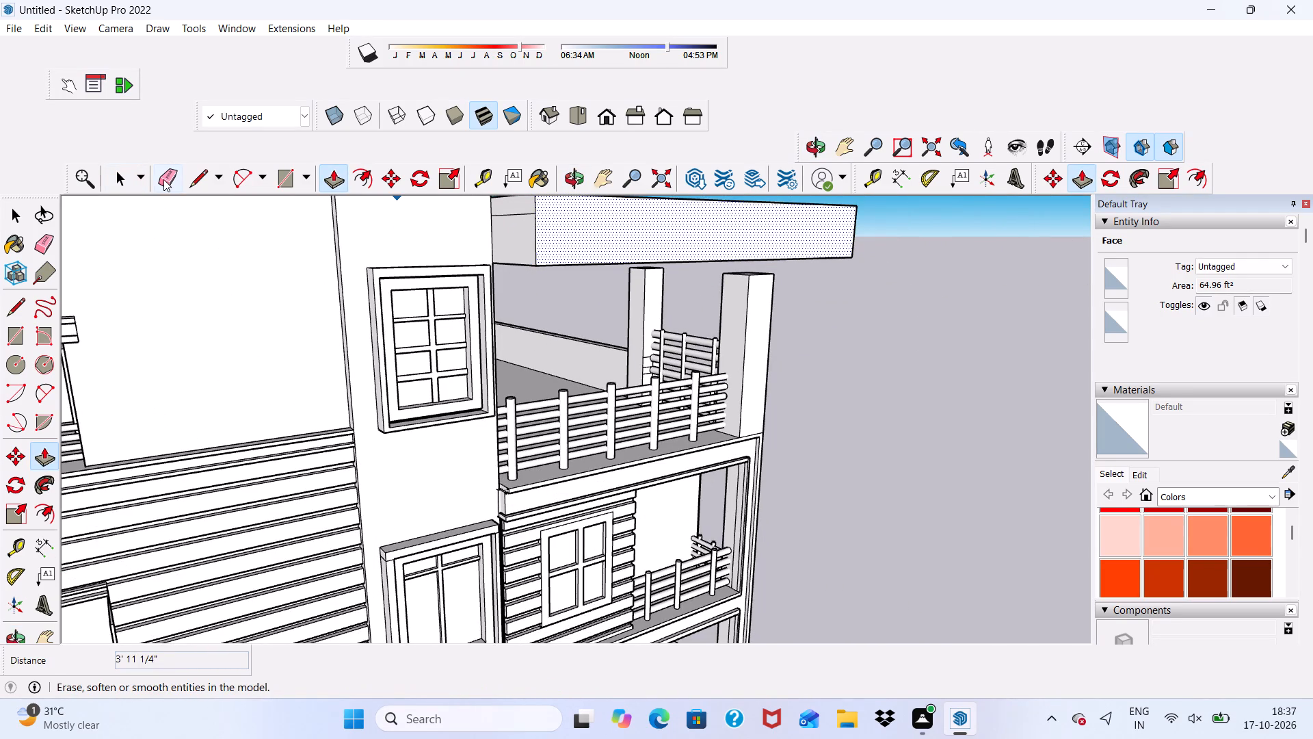
{"action": "left_click", "coordinate": [163, 179]}
{"action": "scroll", "coordinate": [477, 211], "scroll_direction": "up", "scroll_amount": 3}
{"action": "left_click_drag", "start_coordinate": [521, 213], "coordinate": [524, 225]}
Push/Pull the roof slab's underside down about 1' 5 7/16" to the tops of the terrace pillars.
{"action": "scroll", "coordinate": [477, 245], "scroll_direction": "down", "scroll_amount": 2}
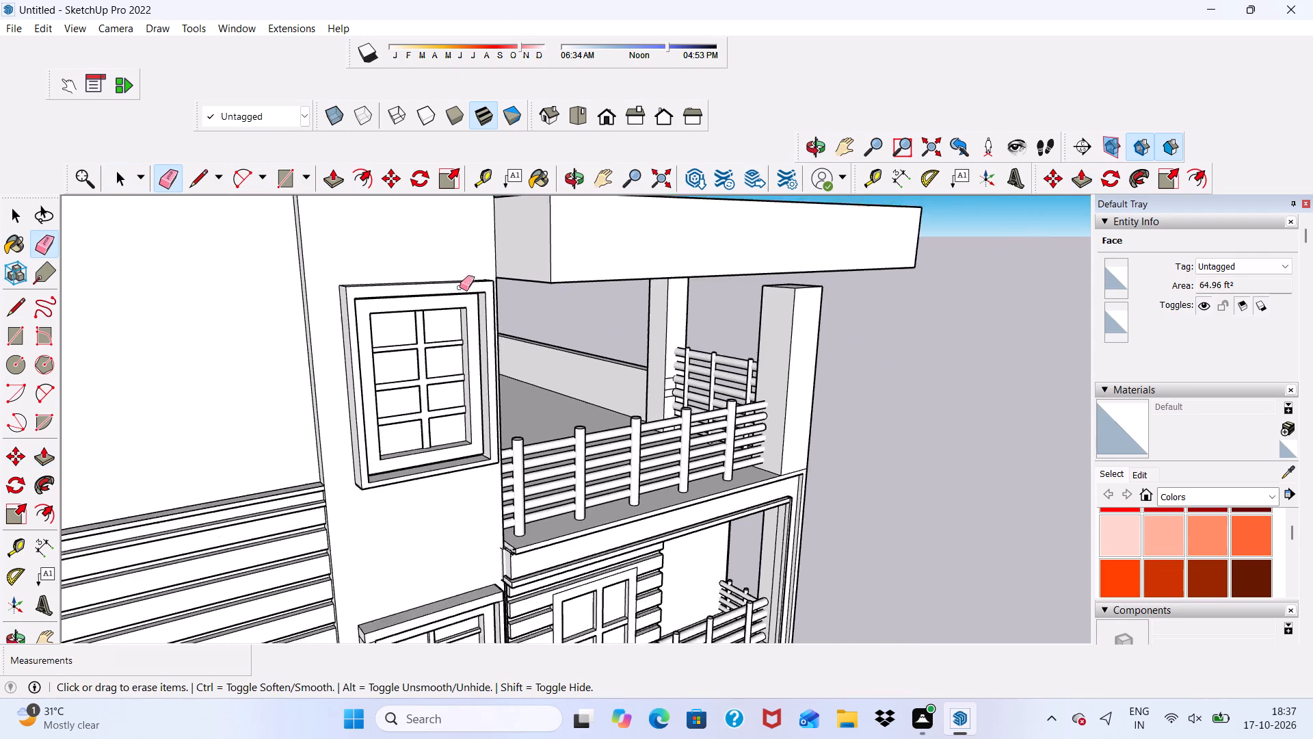
{"action": "scroll", "coordinate": [460, 287], "scroll_direction": "down", "scroll_amount": 3}
{"action": "scroll", "coordinate": [618, 237], "scroll_direction": "down", "scroll_amount": 8}
{"action": "middle_click_drag", "start_coordinate": [611, 276], "coordinate": [429, 206]}
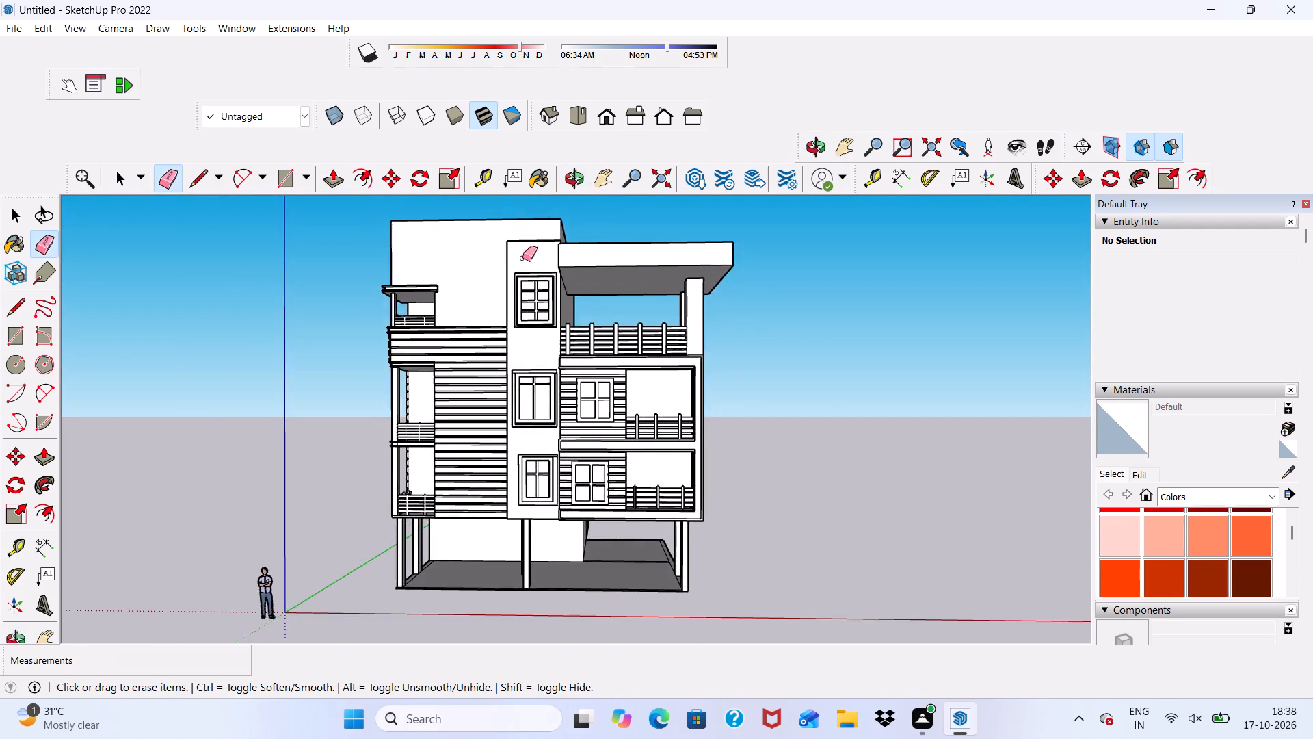
{"action": "scroll", "coordinate": [569, 261], "scroll_direction": "up", "scroll_amount": 8}
{"action": "key", "text": "space"}
{"action": "left_click", "coordinate": [568, 284]}
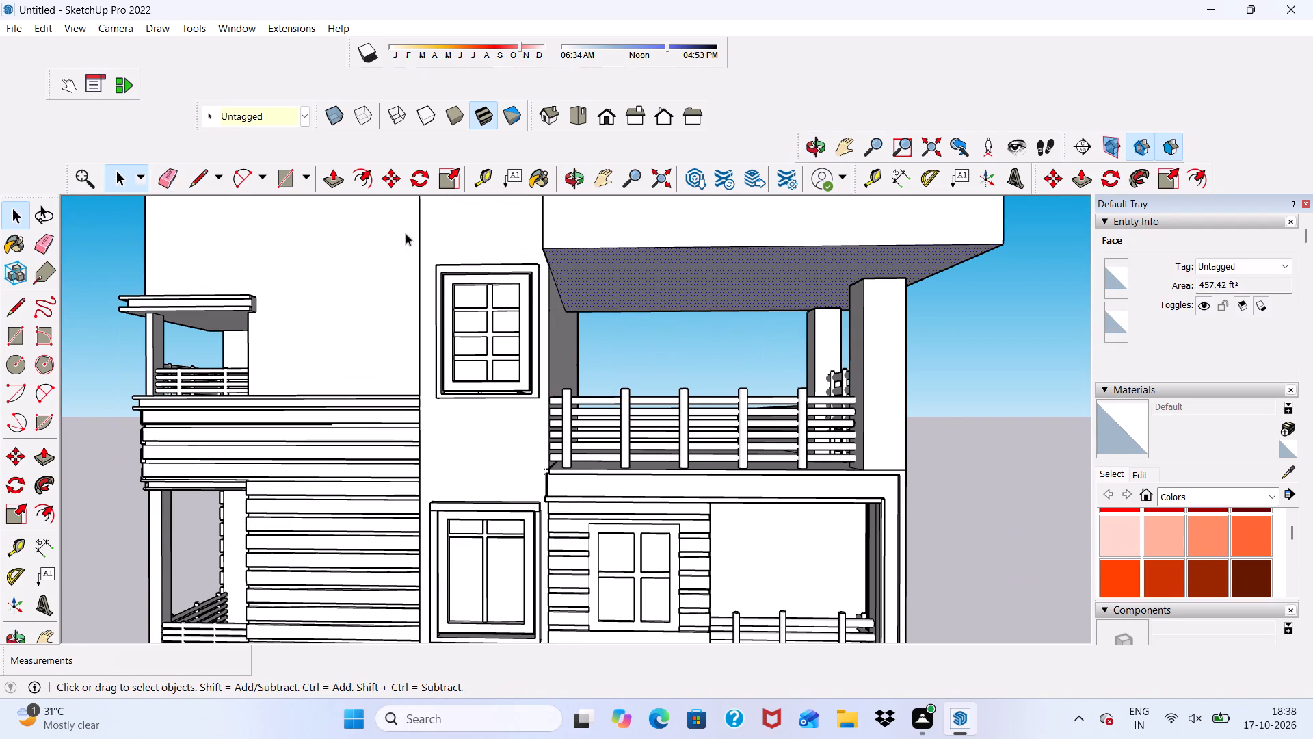
{"action": "left_click", "coordinate": [337, 172]}
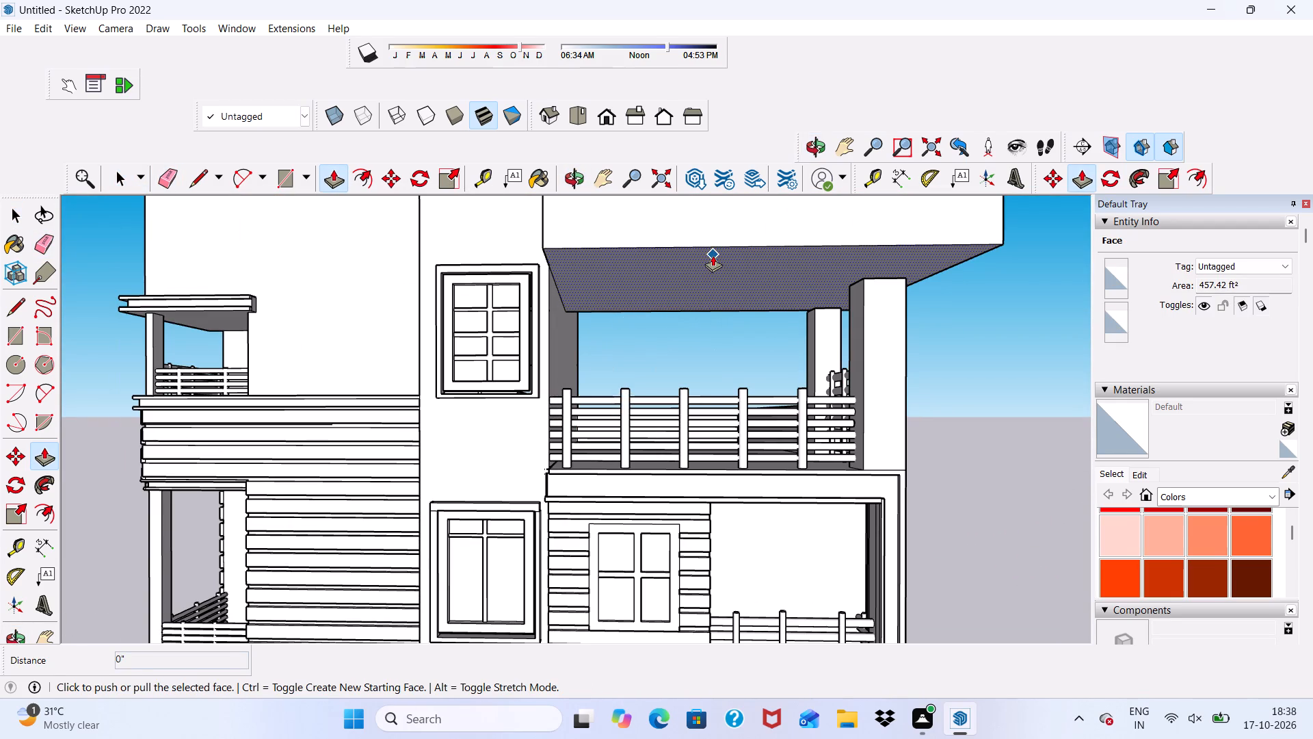
{"action": "left_click_drag", "start_coordinate": [713, 255], "coordinate": [713, 283]}
Push/Pull the roof slab's top face down to leave a thin slab about 8" thick above the terrace pillars.
{"action": "scroll", "coordinate": [693, 230], "scroll_direction": "down", "scroll_amount": 5}
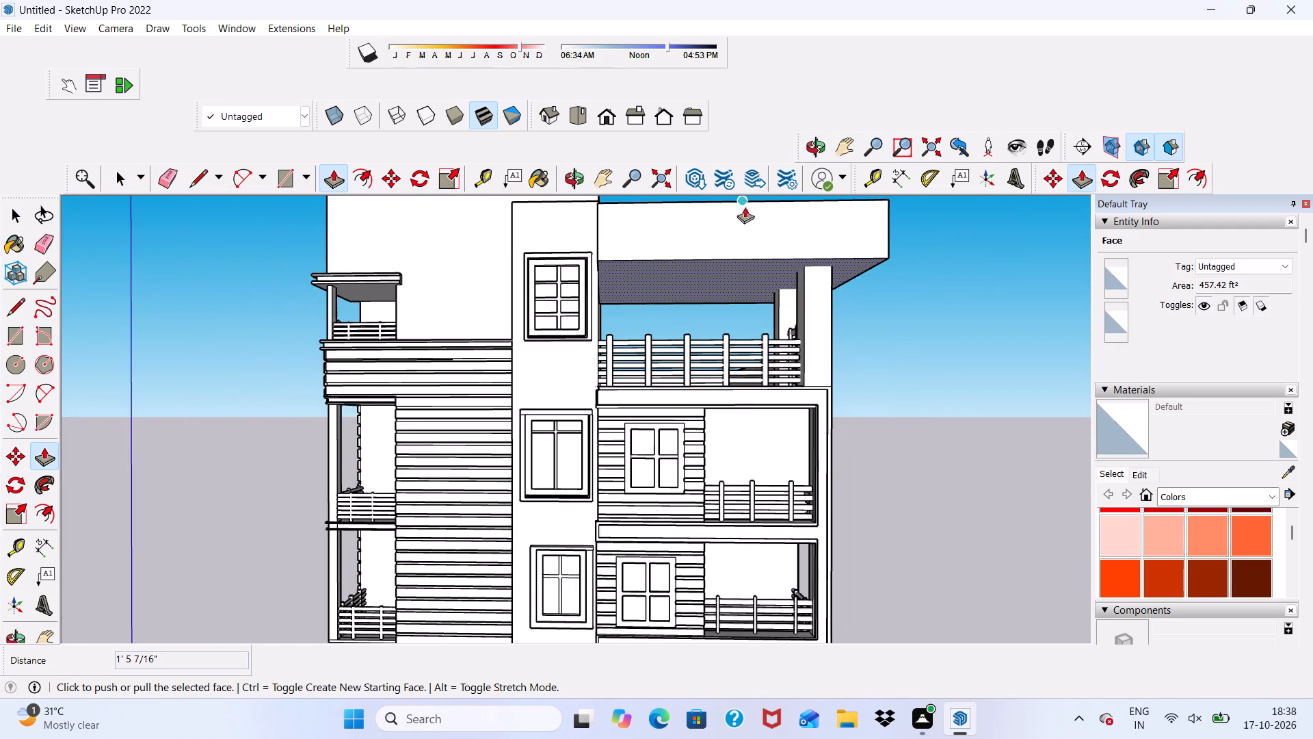
{"action": "scroll", "coordinate": [745, 207], "scroll_direction": "down", "scroll_amount": 5}
{"action": "middle_click_drag", "start_coordinate": [729, 288], "coordinate": [684, 422]}
{"action": "key", "text": "space"}
{"action": "scroll", "coordinate": [698, 272], "scroll_direction": "up", "scroll_amount": 2}
{"action": "left_click", "coordinate": [703, 216]}
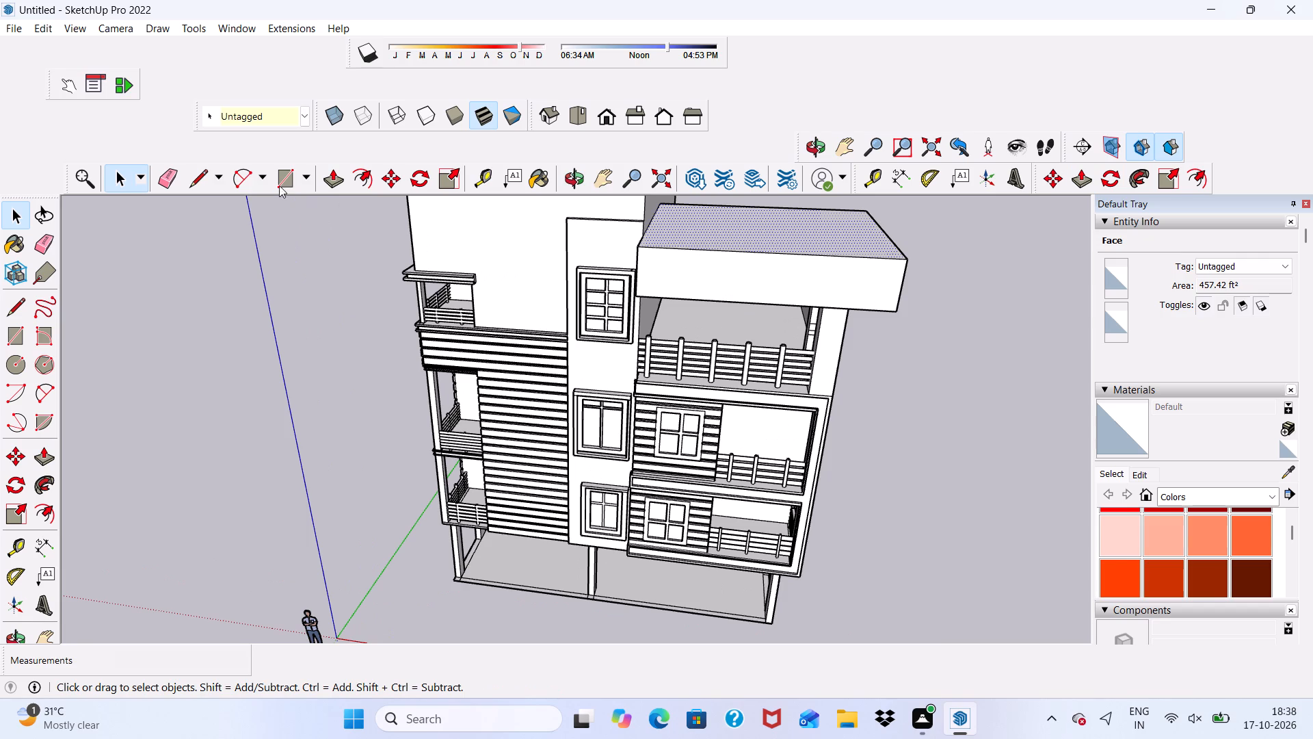
{"action": "left_click", "coordinate": [339, 179]}
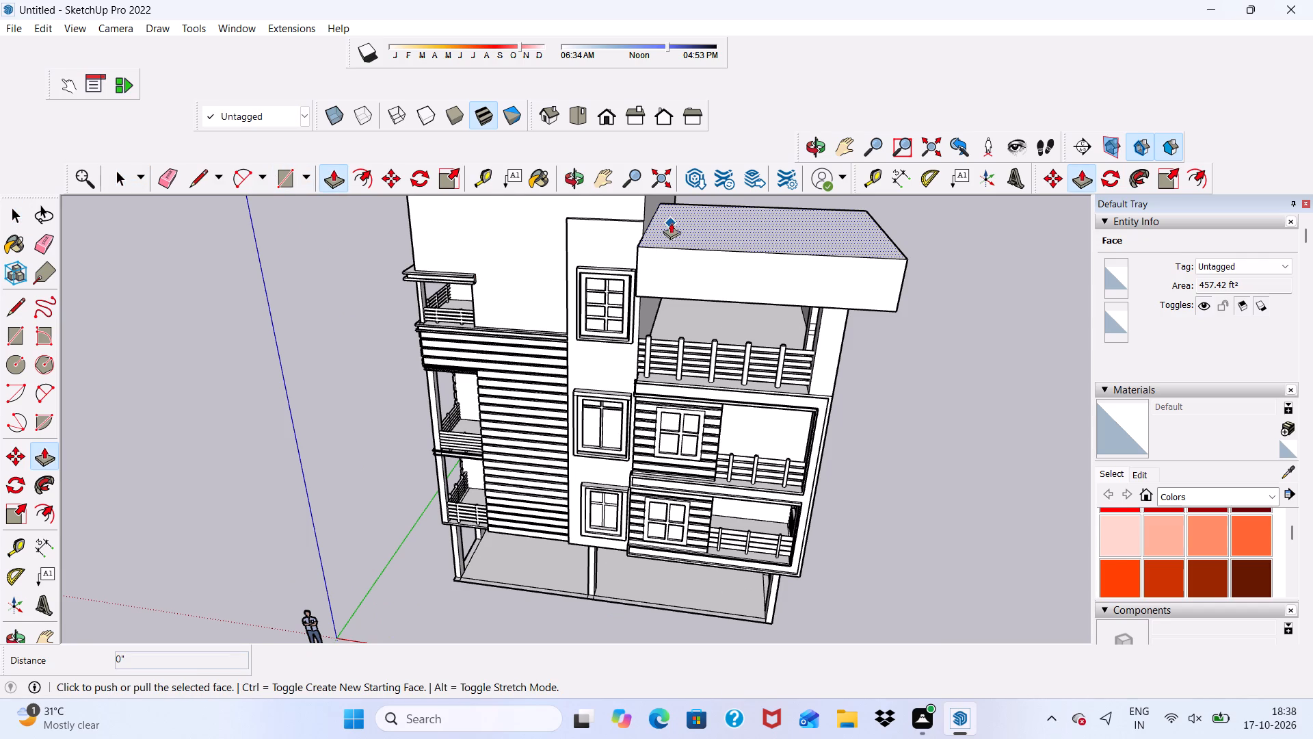
{"action": "left_click_drag", "start_coordinate": [674, 220], "coordinate": [674, 255]}
{"action": "scroll", "coordinate": [664, 255], "scroll_direction": "down", "scroll_amount": 6}
{"action": "middle_click_drag", "start_coordinate": [682, 317], "coordinate": [557, 339]}
{"action": "scroll", "coordinate": [640, 270], "scroll_direction": "up", "scroll_amount": 10}
{"action": "left_click", "coordinate": [728, 287]}
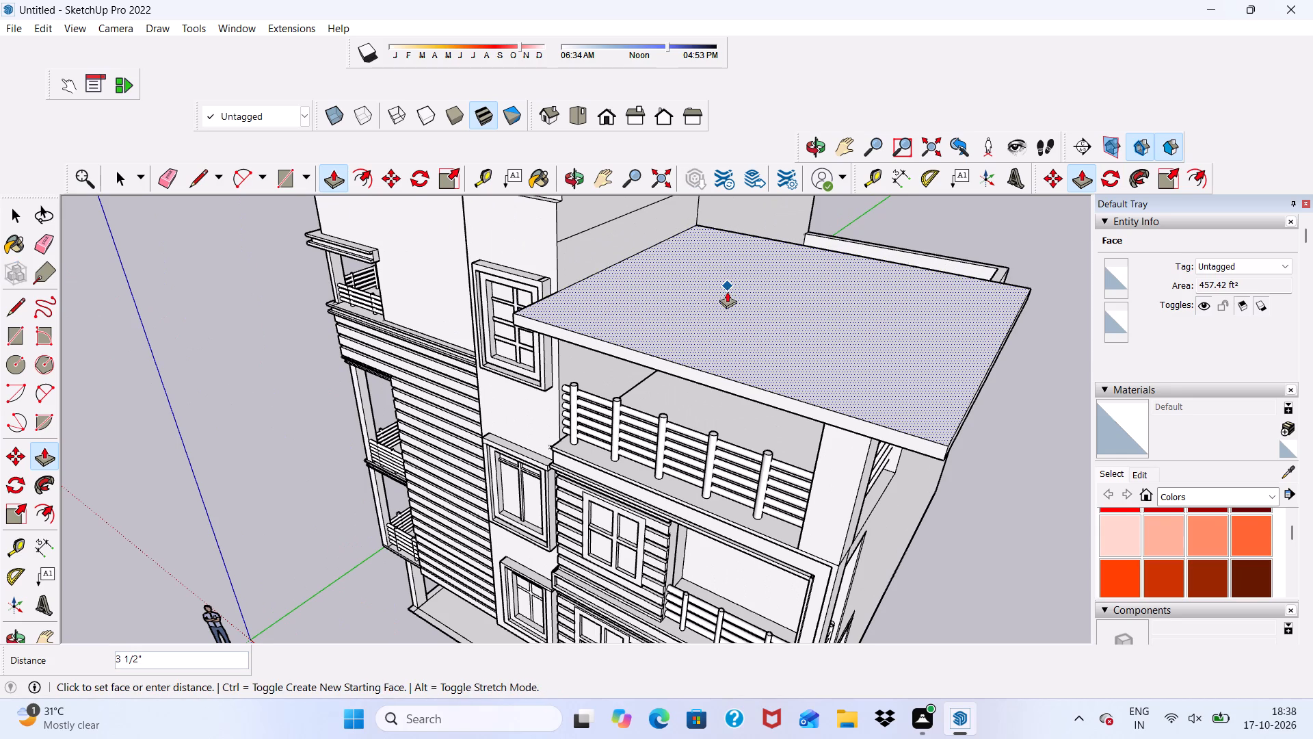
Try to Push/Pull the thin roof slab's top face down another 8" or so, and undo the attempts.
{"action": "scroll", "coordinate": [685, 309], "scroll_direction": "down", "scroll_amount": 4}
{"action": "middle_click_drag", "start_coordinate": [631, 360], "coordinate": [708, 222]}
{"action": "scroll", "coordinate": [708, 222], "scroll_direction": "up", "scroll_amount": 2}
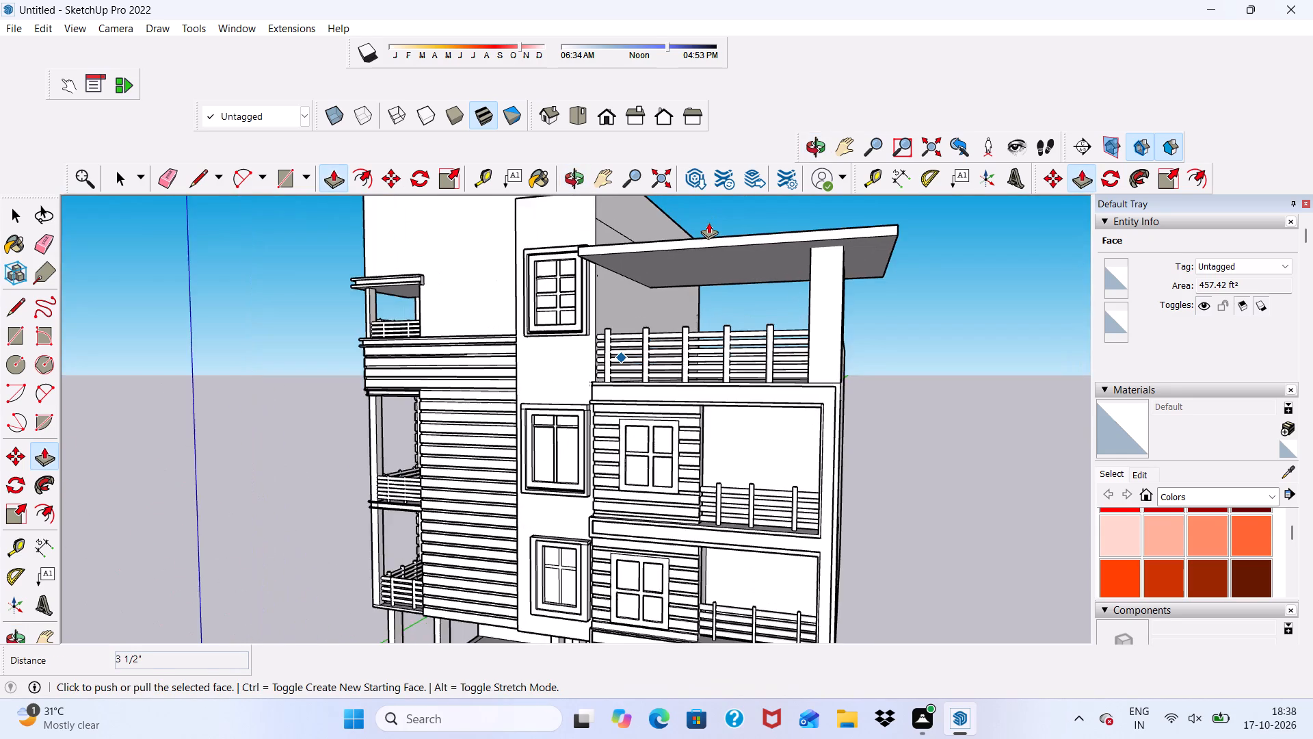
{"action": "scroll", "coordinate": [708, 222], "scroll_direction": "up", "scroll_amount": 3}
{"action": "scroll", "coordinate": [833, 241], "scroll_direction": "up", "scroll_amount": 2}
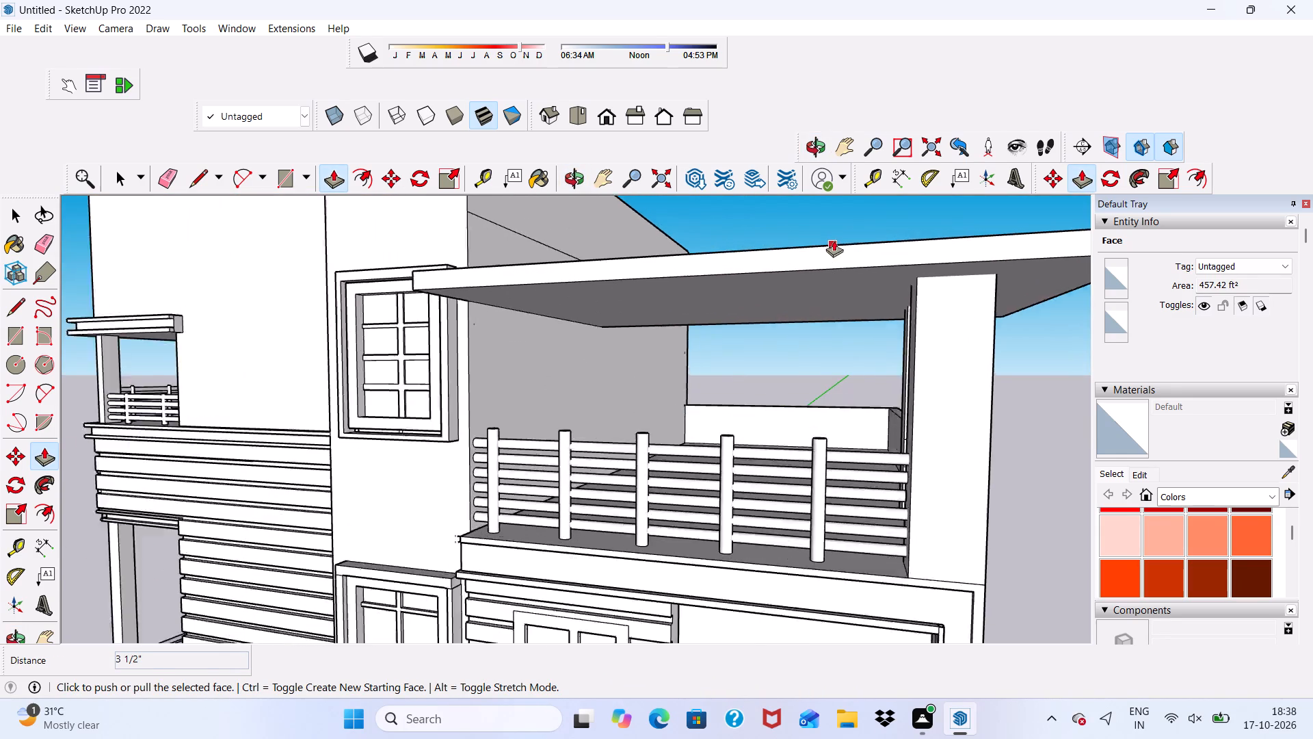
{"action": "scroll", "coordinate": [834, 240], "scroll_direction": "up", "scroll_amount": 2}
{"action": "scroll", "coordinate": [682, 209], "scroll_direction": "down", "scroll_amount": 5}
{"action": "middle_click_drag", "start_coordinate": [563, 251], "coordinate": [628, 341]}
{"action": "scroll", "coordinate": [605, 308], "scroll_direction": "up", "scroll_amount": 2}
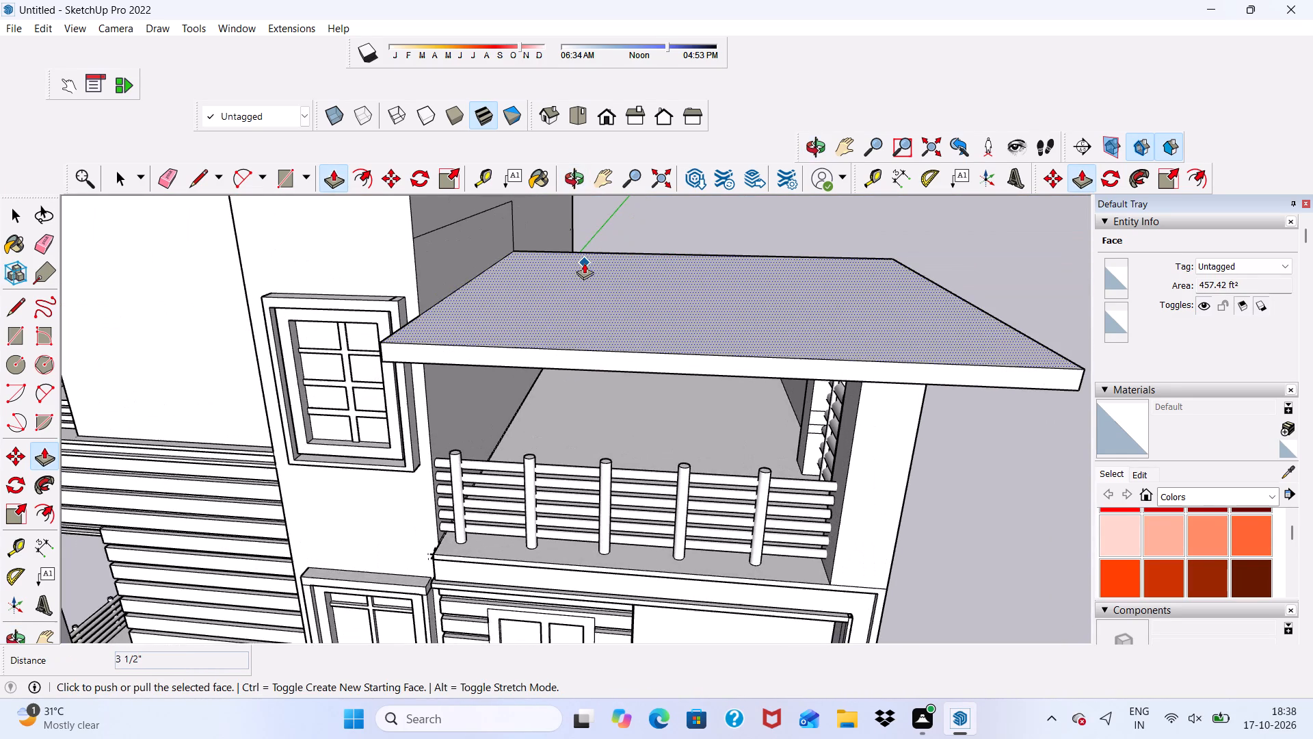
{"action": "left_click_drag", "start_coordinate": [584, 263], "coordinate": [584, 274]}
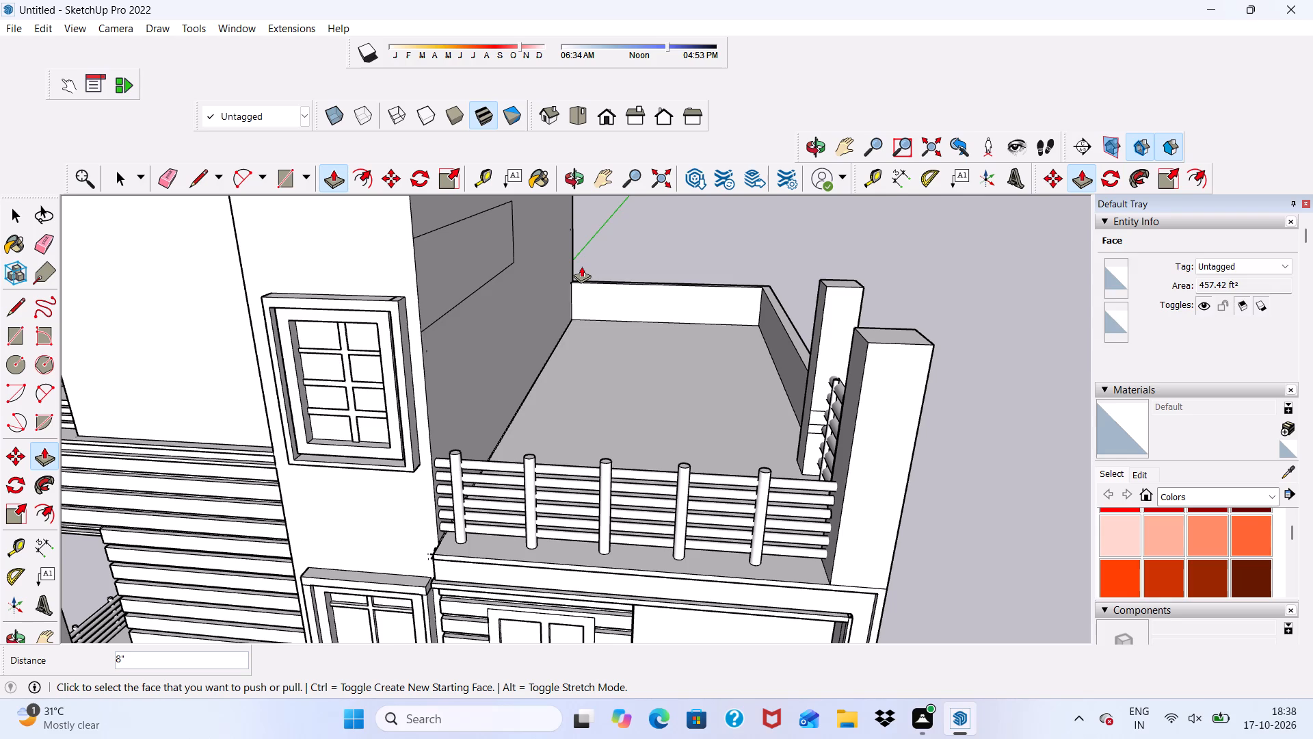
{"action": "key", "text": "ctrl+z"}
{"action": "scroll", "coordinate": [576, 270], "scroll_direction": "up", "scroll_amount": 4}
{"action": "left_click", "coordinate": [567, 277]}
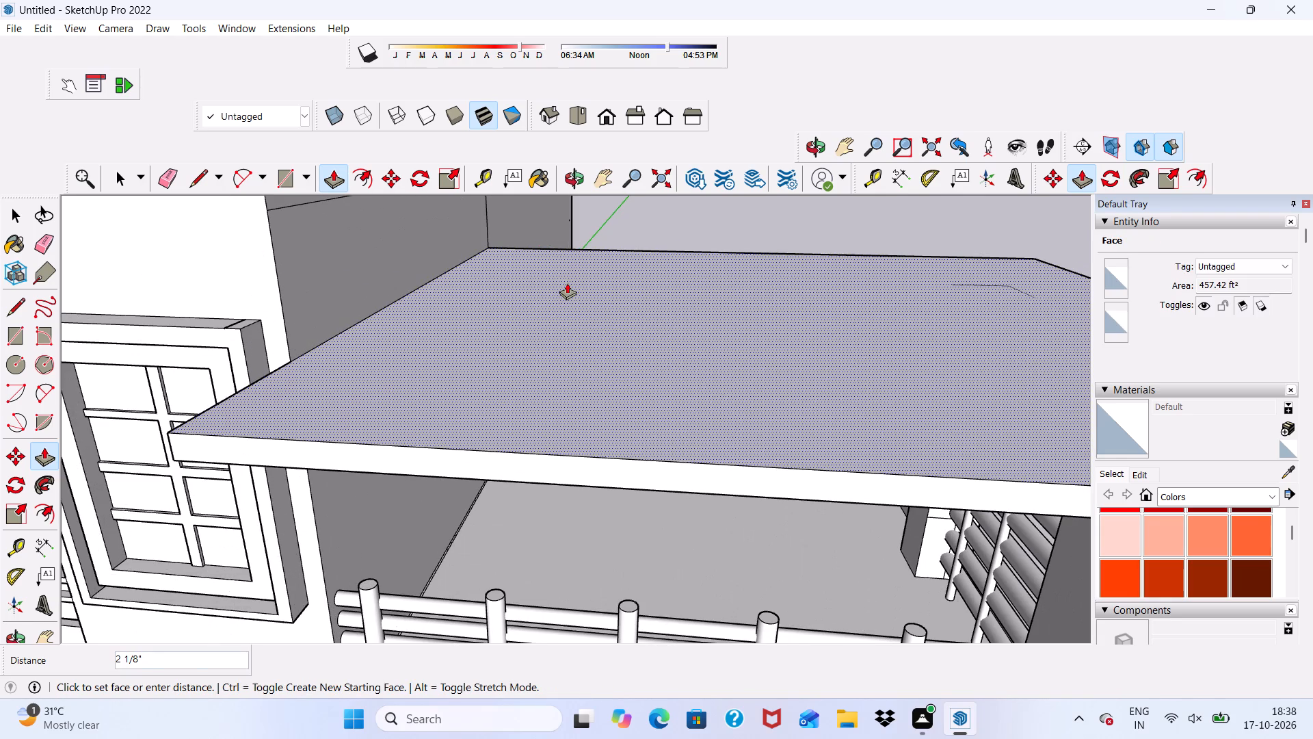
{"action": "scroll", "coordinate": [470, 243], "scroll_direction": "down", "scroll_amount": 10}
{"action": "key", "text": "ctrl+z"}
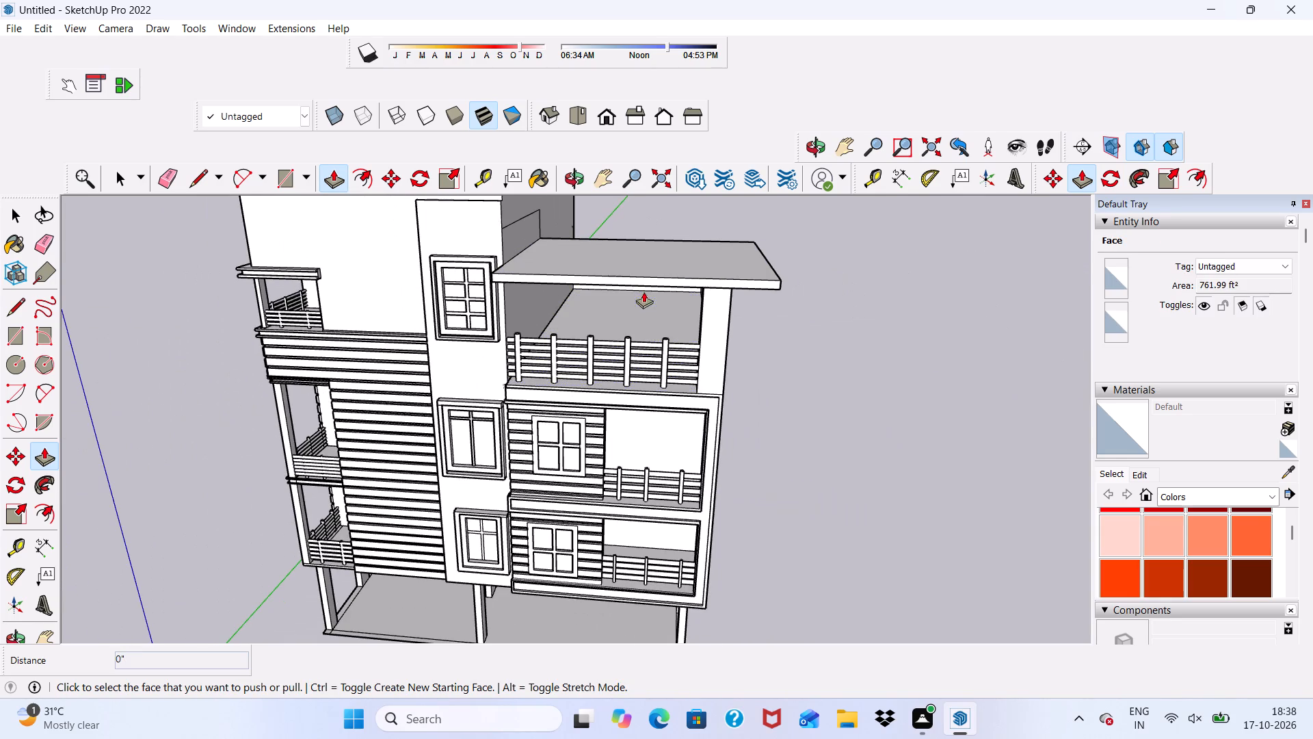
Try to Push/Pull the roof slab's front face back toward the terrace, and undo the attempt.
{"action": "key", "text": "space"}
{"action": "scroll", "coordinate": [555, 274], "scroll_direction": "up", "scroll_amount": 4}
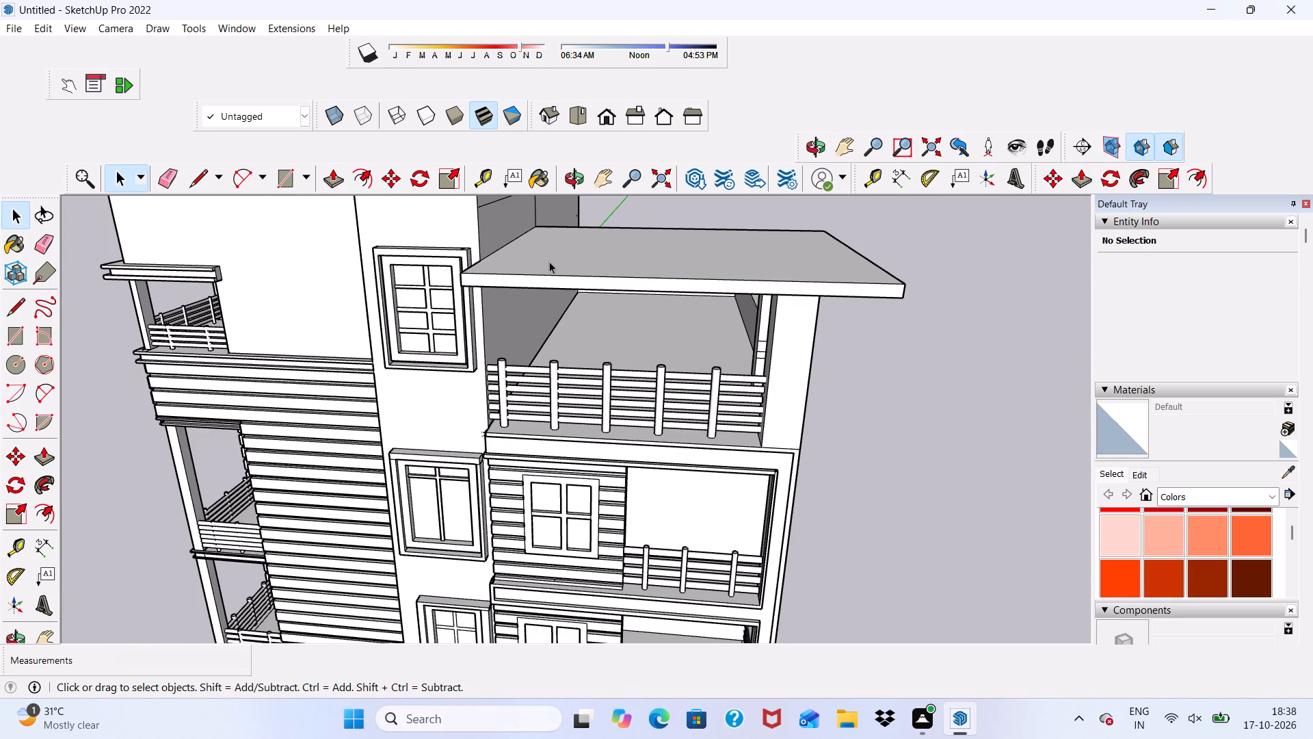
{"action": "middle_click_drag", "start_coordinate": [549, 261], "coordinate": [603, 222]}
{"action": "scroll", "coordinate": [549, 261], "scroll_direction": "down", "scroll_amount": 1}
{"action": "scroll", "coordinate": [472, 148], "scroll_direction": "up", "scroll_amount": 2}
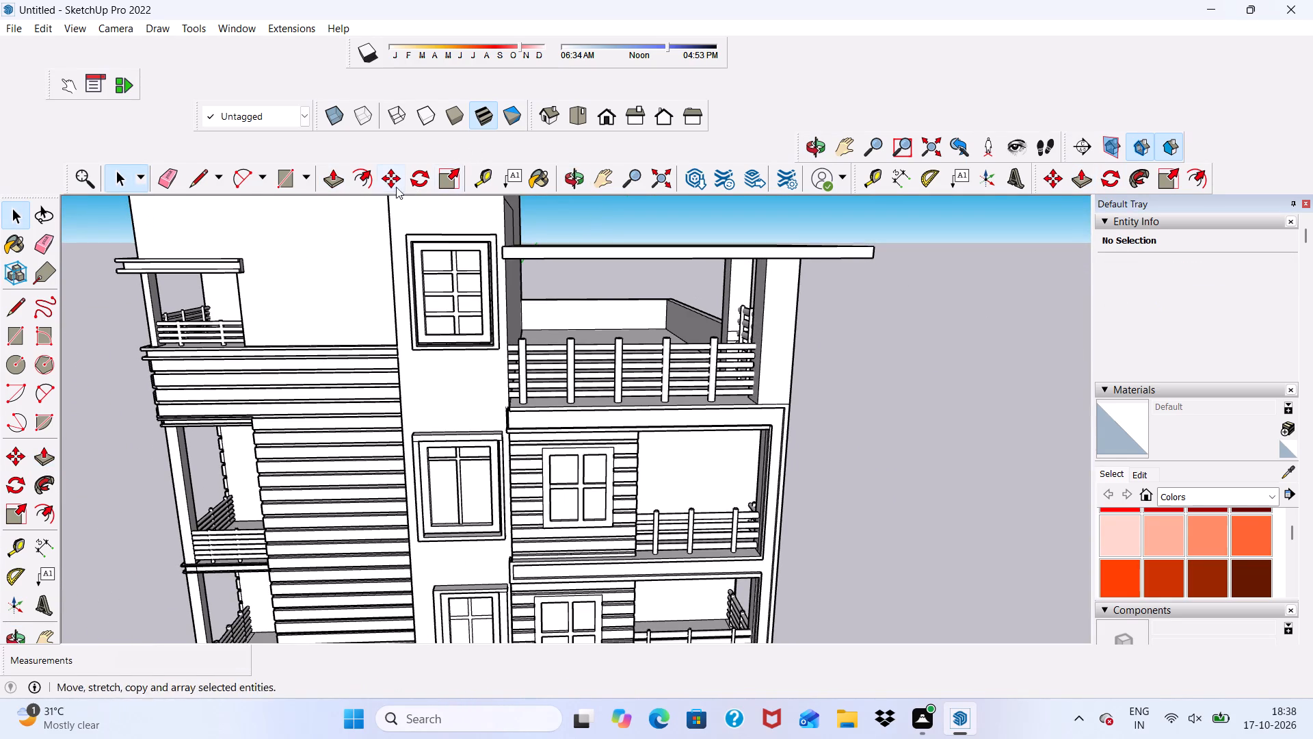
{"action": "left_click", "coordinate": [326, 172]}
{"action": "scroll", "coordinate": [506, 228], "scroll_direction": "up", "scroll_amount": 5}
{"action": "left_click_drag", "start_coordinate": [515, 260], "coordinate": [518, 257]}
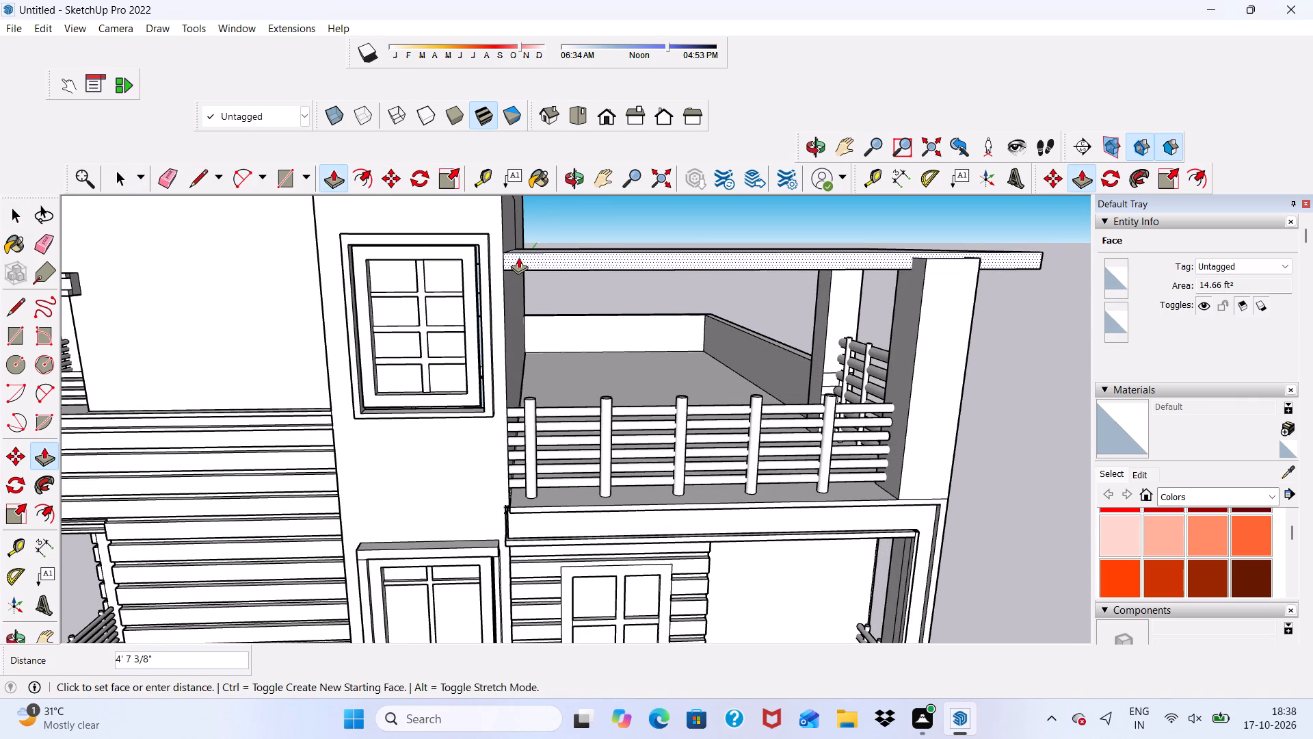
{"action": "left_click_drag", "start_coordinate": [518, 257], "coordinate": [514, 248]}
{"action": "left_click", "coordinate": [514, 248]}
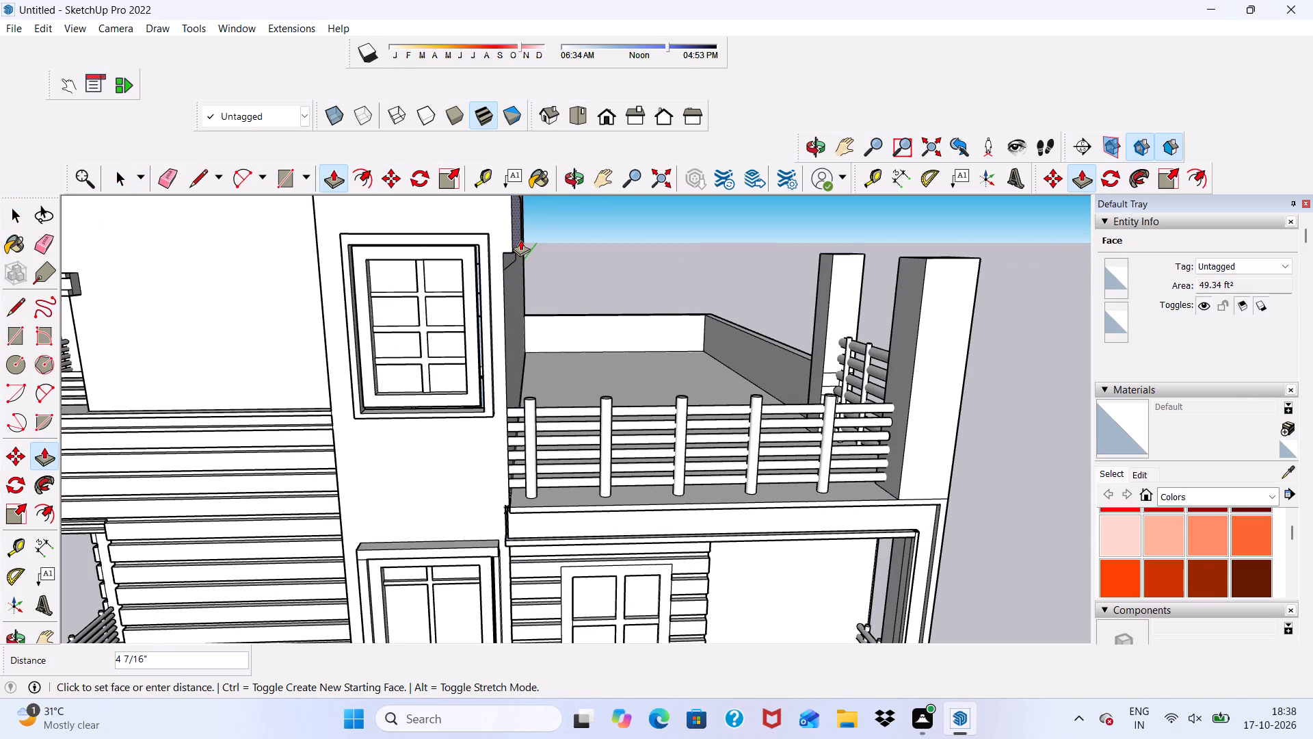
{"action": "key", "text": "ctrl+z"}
Push/Pull the roof slab's front face back toward the front corner pillar to shorten its overhang past the railing.
{"action": "scroll", "coordinate": [555, 252], "scroll_direction": "up", "scroll_amount": 2}
{"action": "left_click_drag", "start_coordinate": [551, 261], "coordinate": [551, 258]}
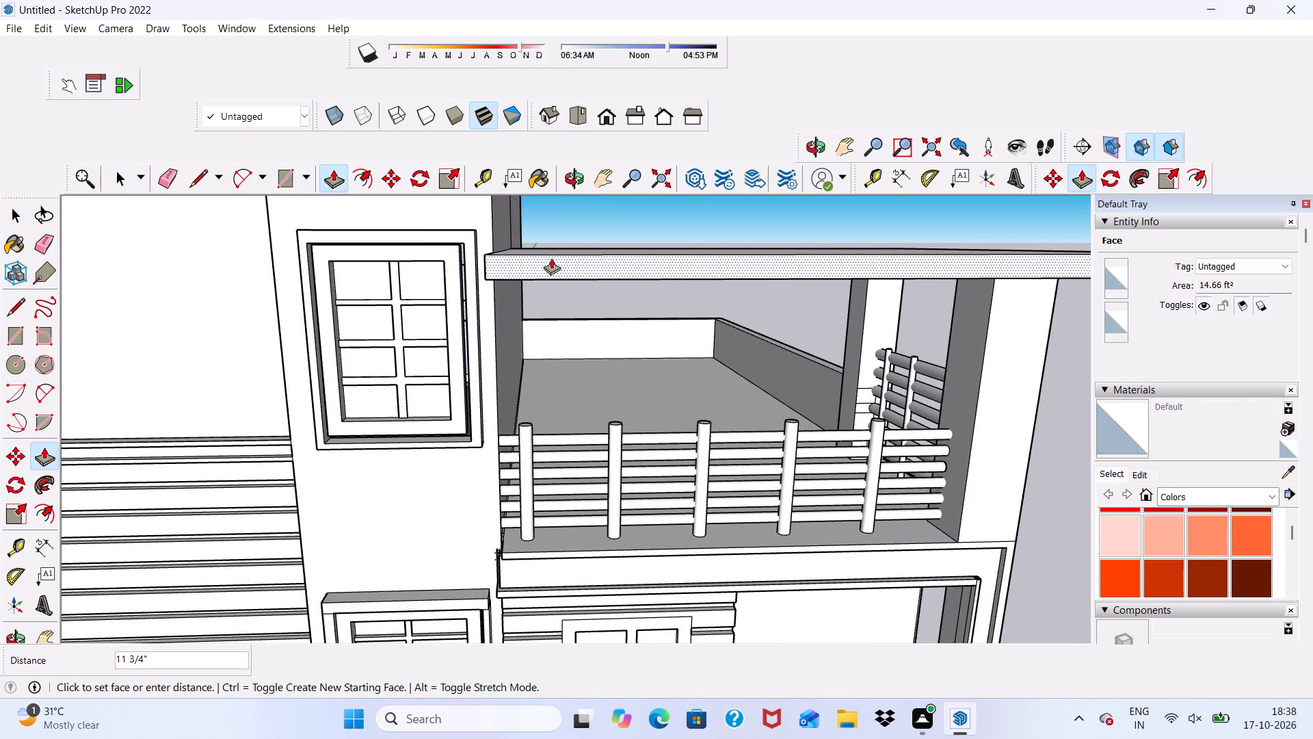
{"action": "left_click_drag", "start_coordinate": [551, 258], "coordinate": [559, 242]}
{"action": "scroll", "coordinate": [460, 211], "scroll_direction": "down", "scroll_amount": 10}
{"action": "middle_click_drag", "start_coordinate": [618, 283], "coordinate": [634, 370]}
{"action": "scroll", "coordinate": [650, 323], "scroll_direction": "up", "scroll_amount": 3}
{"action": "left_click_drag", "start_coordinate": [602, 316], "coordinate": [587, 265]}
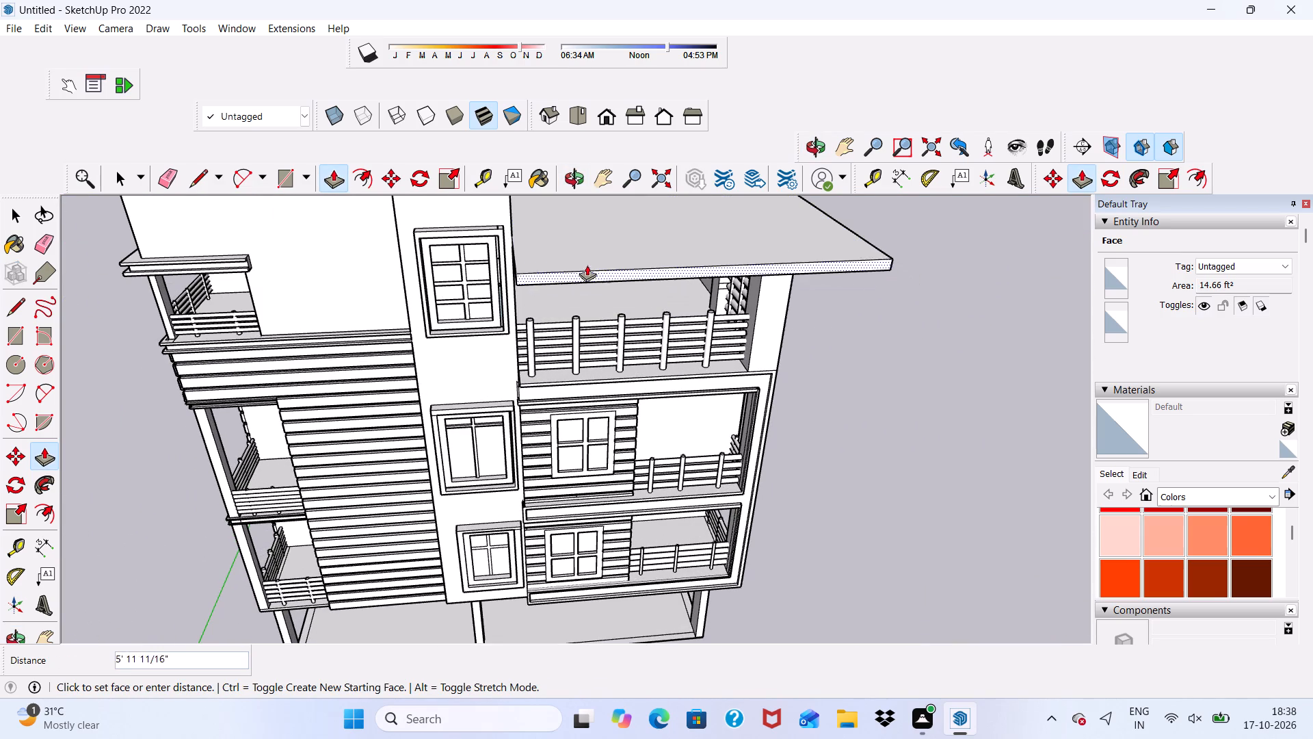
{"action": "left_click_drag", "start_coordinate": [587, 265], "coordinate": [579, 243]}
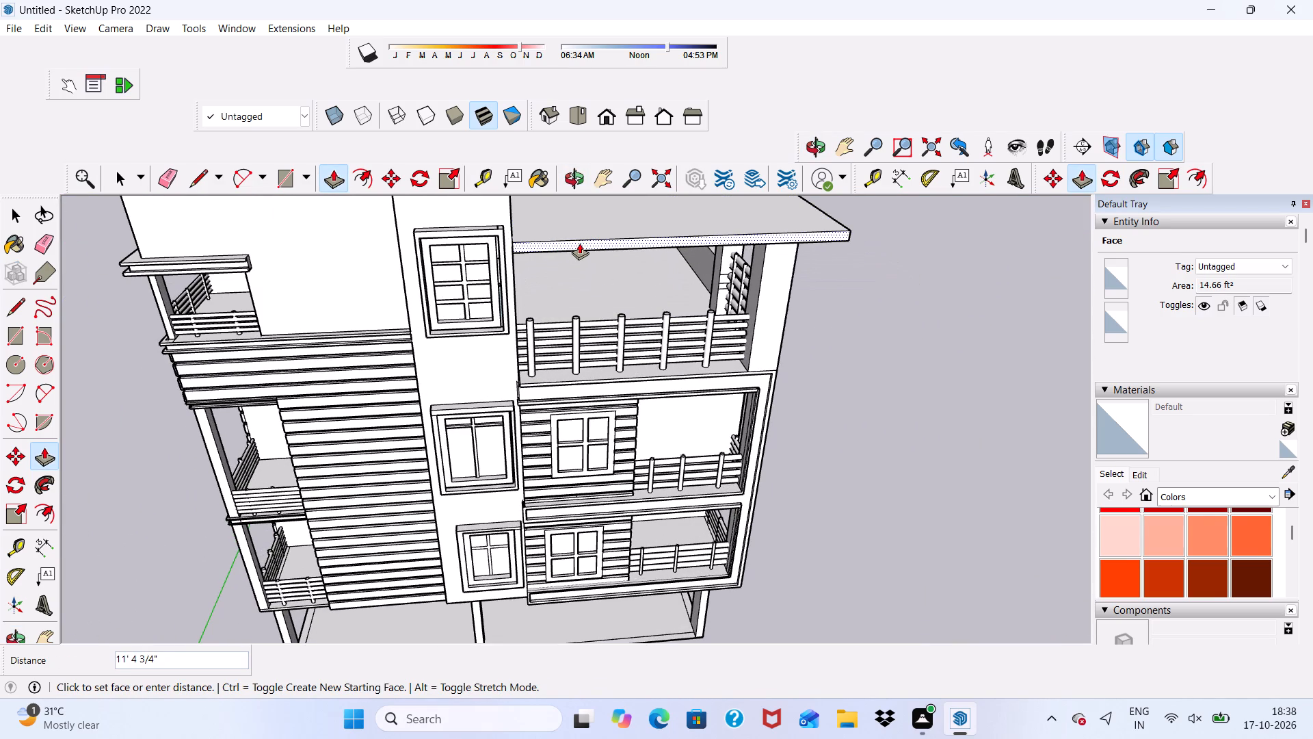
{"action": "left_click_drag", "start_coordinate": [579, 243], "coordinate": [579, 235]}
{"action": "left_click", "coordinate": [579, 235]}
{"action": "scroll", "coordinate": [561, 239], "scroll_direction": "down", "scroll_amount": 7}
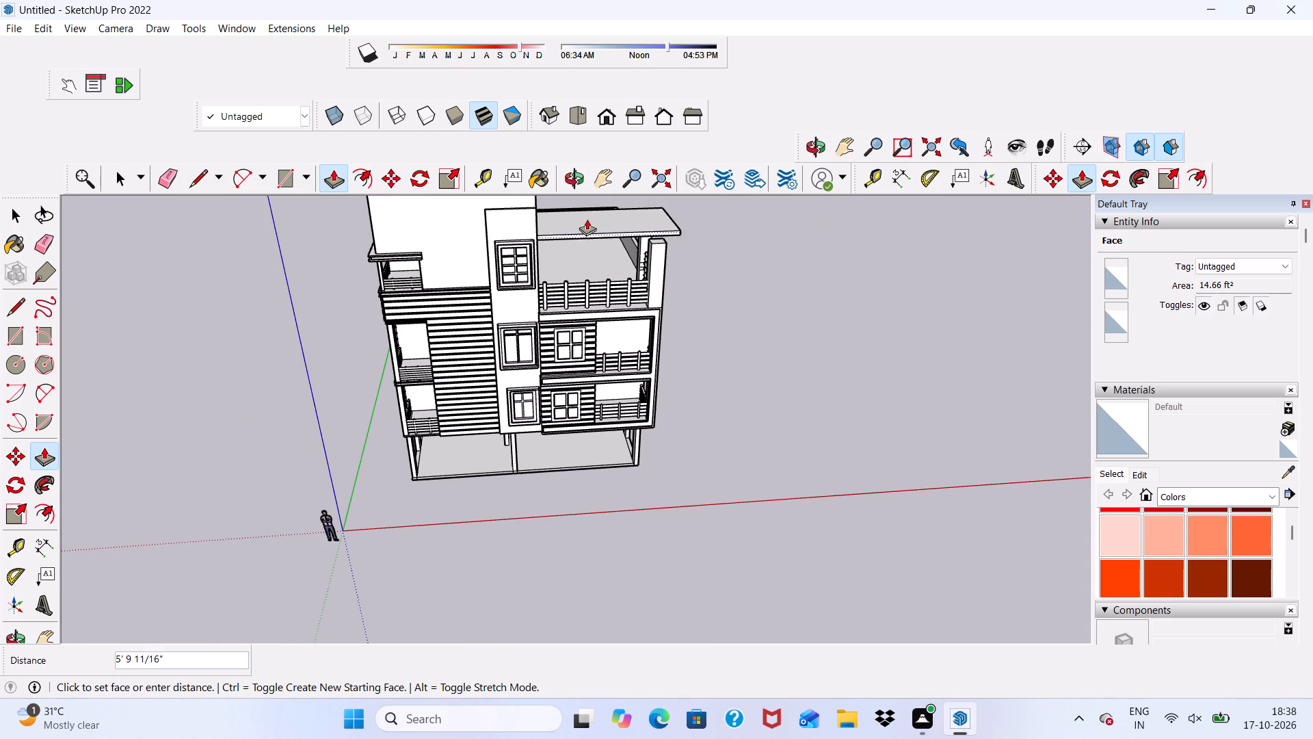
{"action": "scroll", "coordinate": [592, 229], "scroll_direction": "up", "scroll_amount": 5}
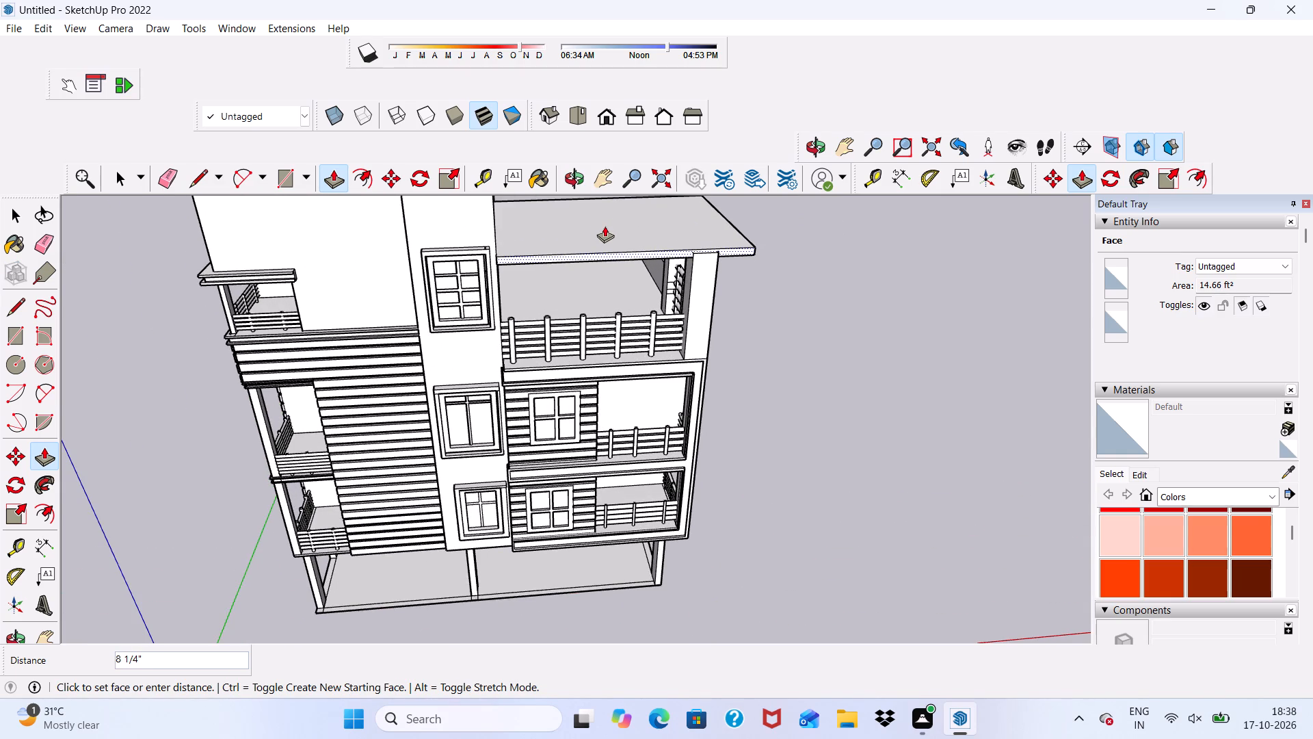
{"action": "left_click", "coordinate": [605, 226]}
{"action": "key", "text": "space"}
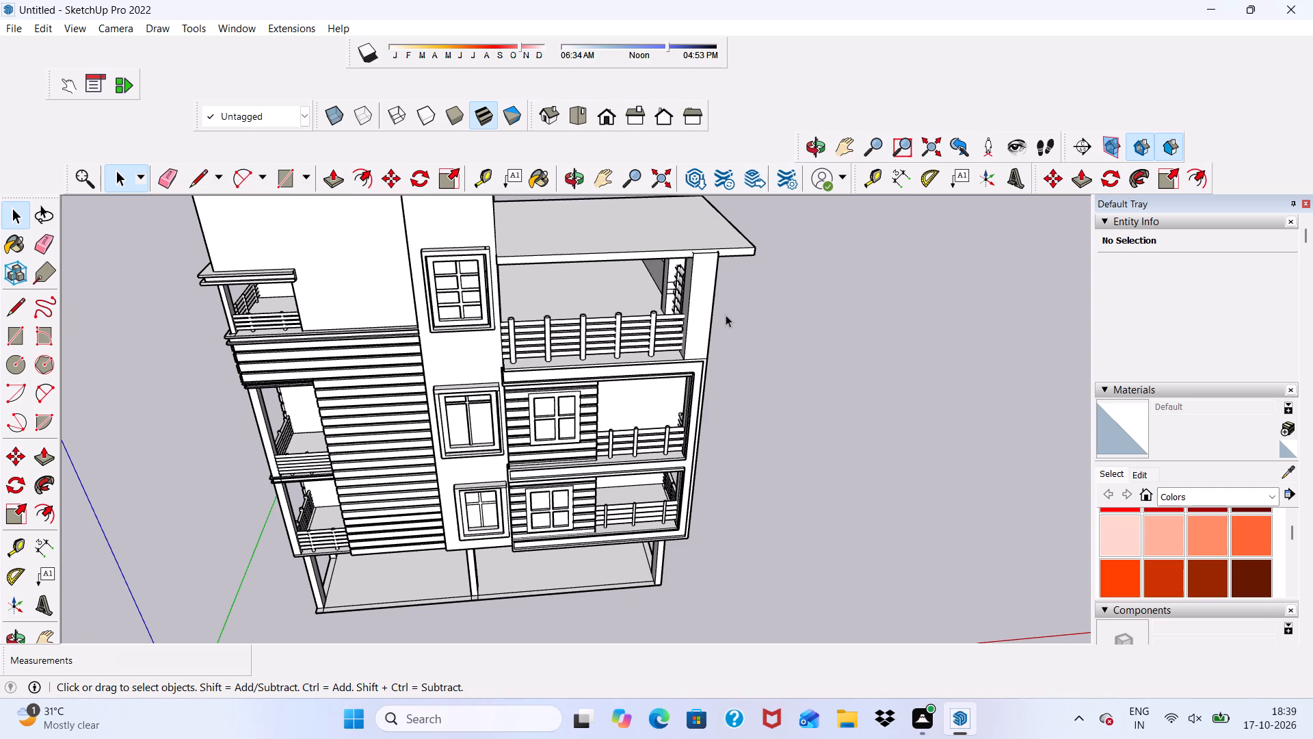
Push/Pull the roof slab's front face forward in two small pulls of about 3 3/16" and 2".
{"action": "scroll", "coordinate": [566, 57], "scroll_direction": "up", "scroll_amount": 3}
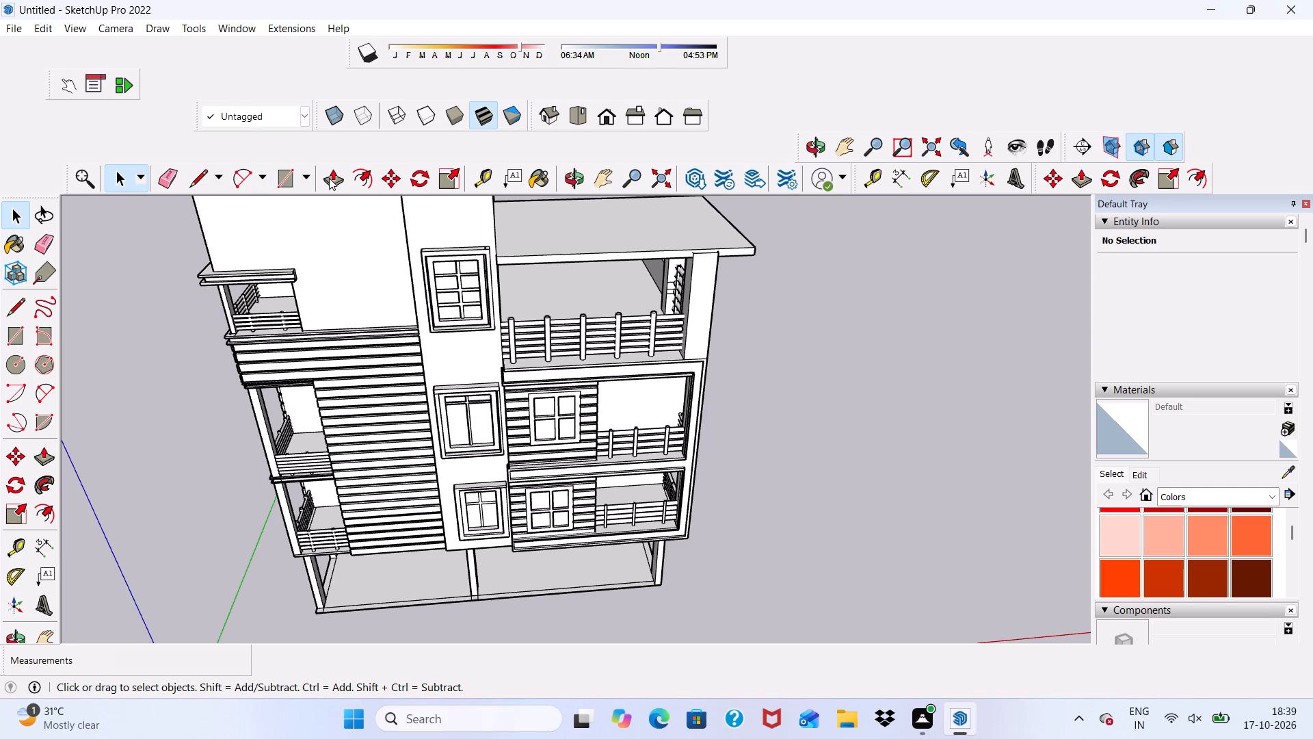
{"action": "left_click", "coordinate": [330, 178]}
{"action": "scroll", "coordinate": [624, 241], "scroll_direction": "up", "scroll_amount": 8}
{"action": "left_click", "coordinate": [608, 259]}
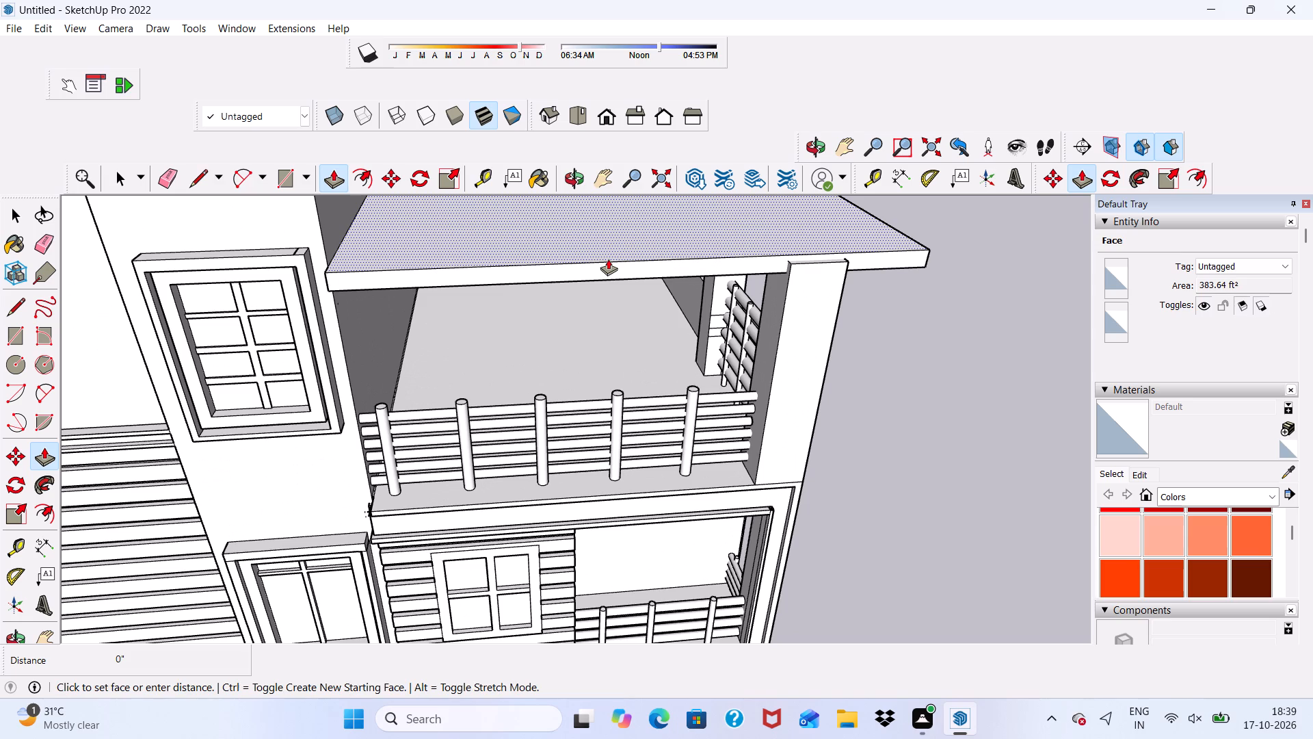
{"action": "key", "text": "space"}
{"action": "left_click", "coordinate": [571, 276]}
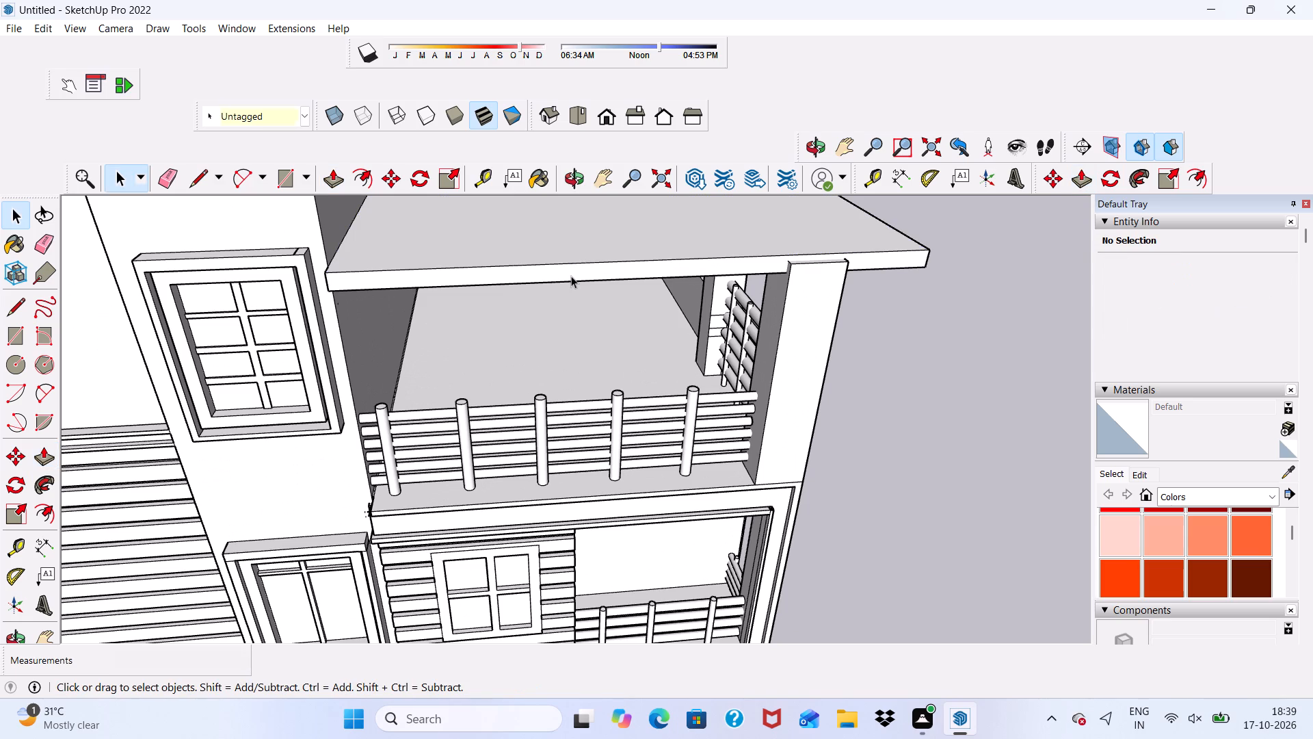
{"action": "left_click", "coordinate": [326, 172]}
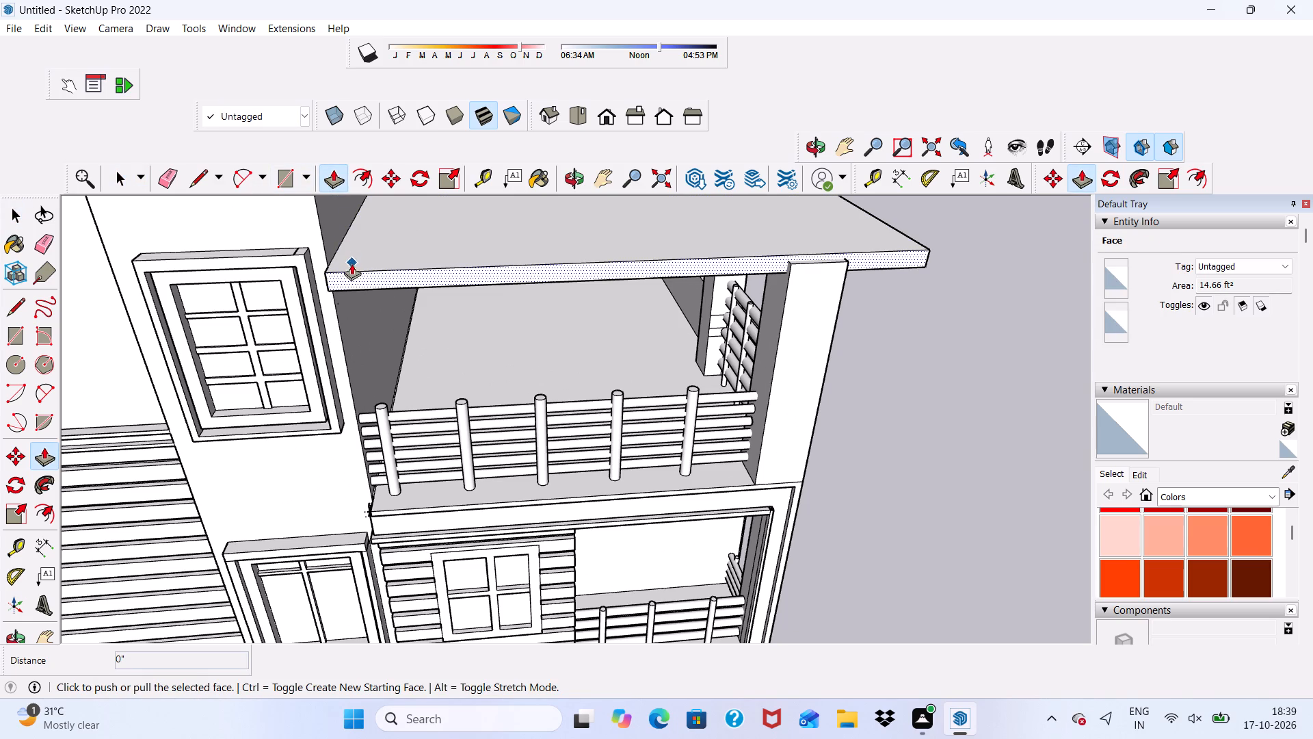
{"action": "left_click", "coordinate": [356, 270]}
{"action": "left_click", "coordinate": [356, 275]}
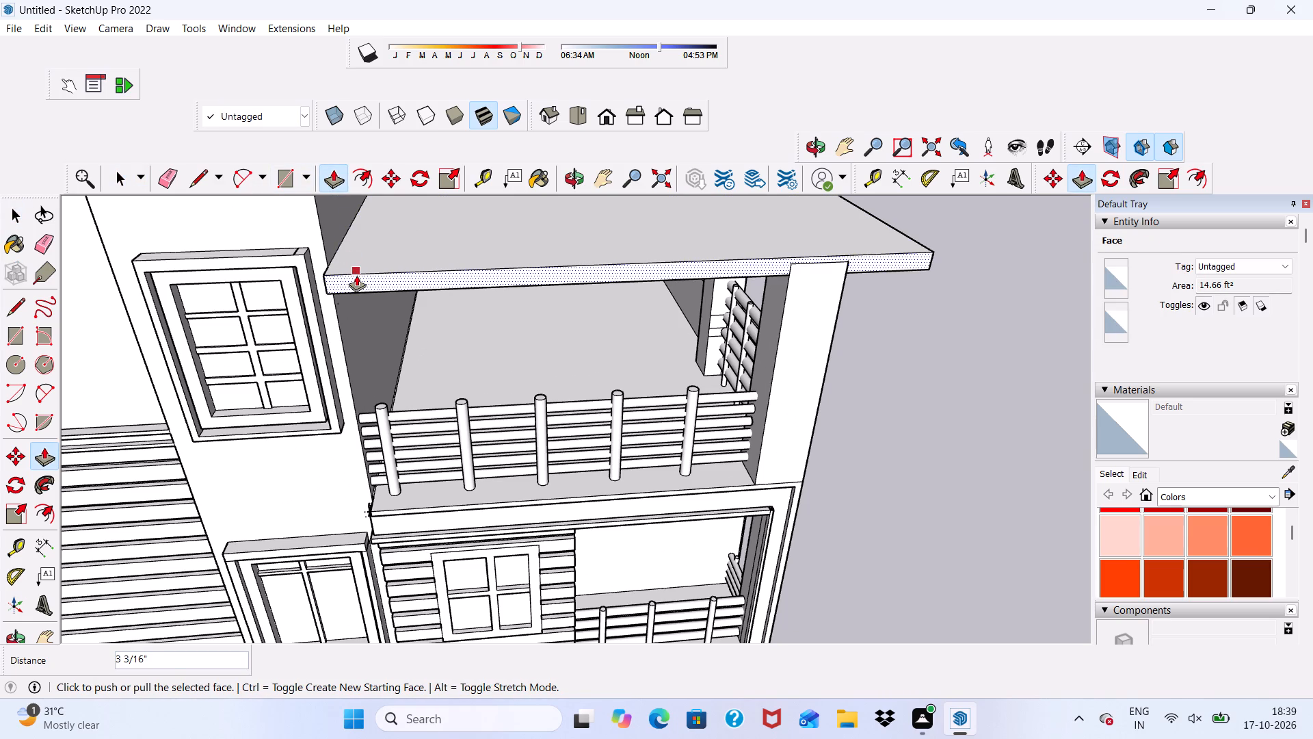
{"action": "left_click", "coordinate": [356, 275]}
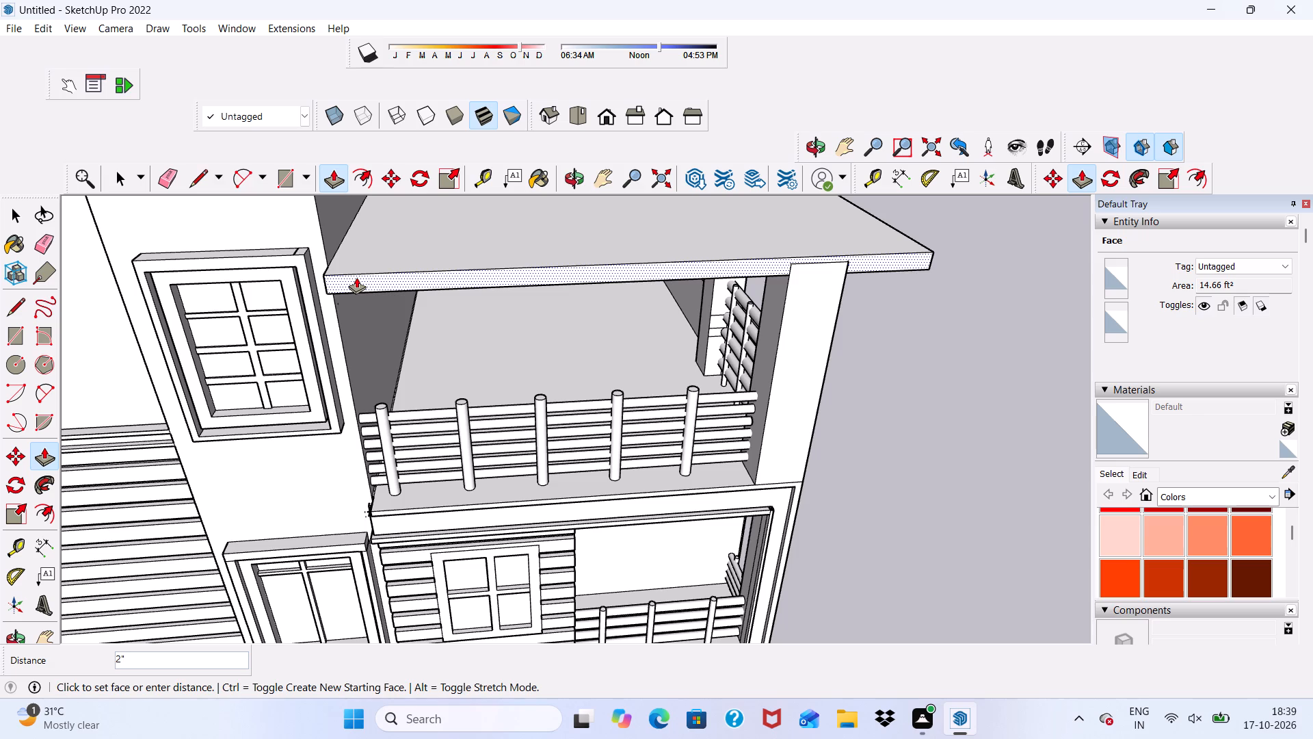
{"action": "left_click", "coordinate": [356, 277]}
{"action": "key", "text": "space"}
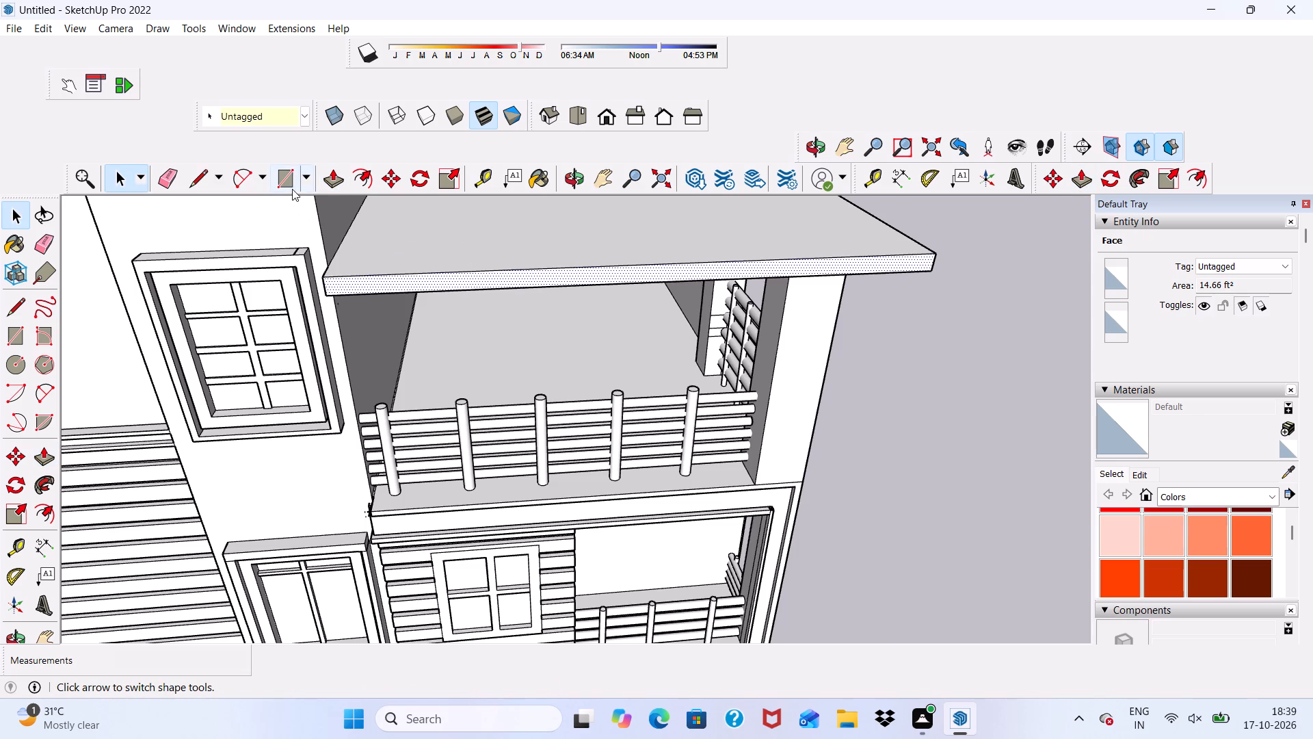
Draw a rectangle about 2' 10 1/8" by 20' 9 3/16" on the slab's top near its rear edge, starting at the wall side.
{"action": "left_click", "coordinate": [289, 169]}
{"action": "scroll", "coordinate": [490, 272], "scroll_direction": "down", "scroll_amount": 11}
{"action": "scroll", "coordinate": [471, 250], "scroll_direction": "up", "scroll_amount": 6}
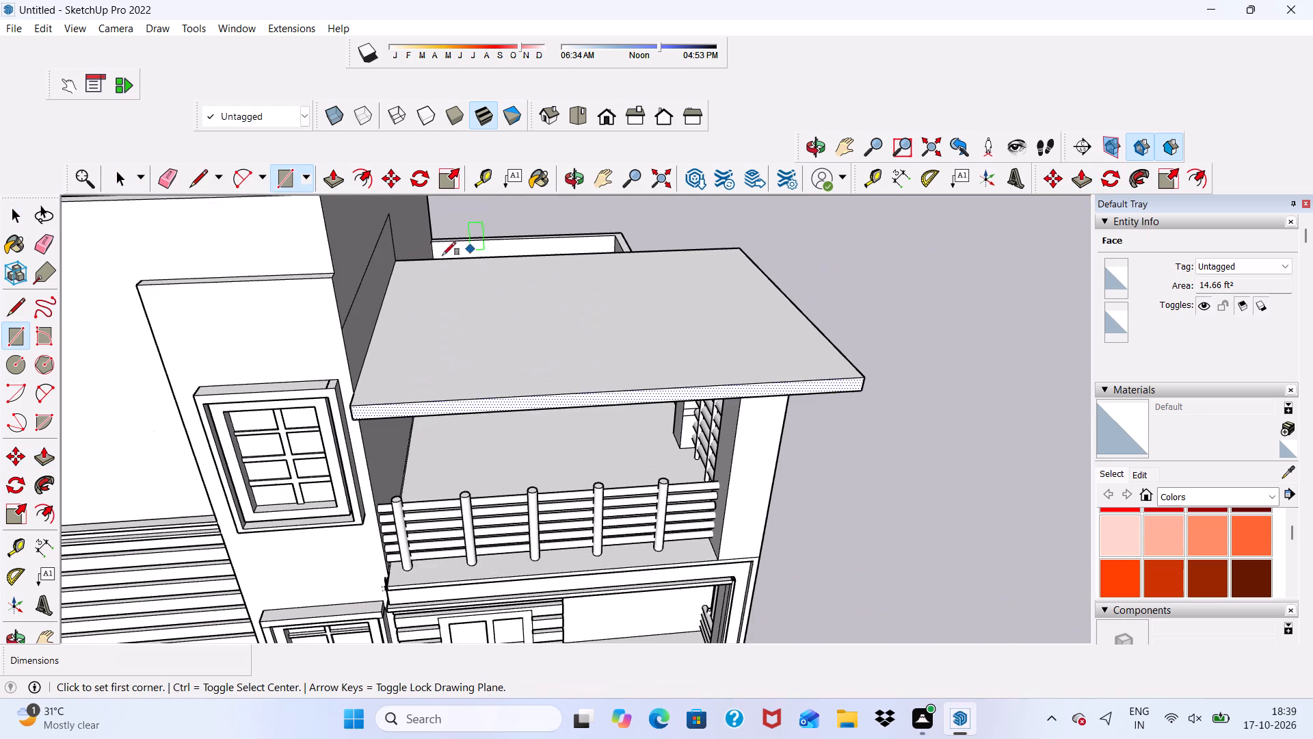
{"action": "middle_click_drag", "start_coordinate": [423, 260], "coordinate": [401, 323]}
{"action": "scroll", "coordinate": [392, 299], "scroll_direction": "up", "scroll_amount": 3}
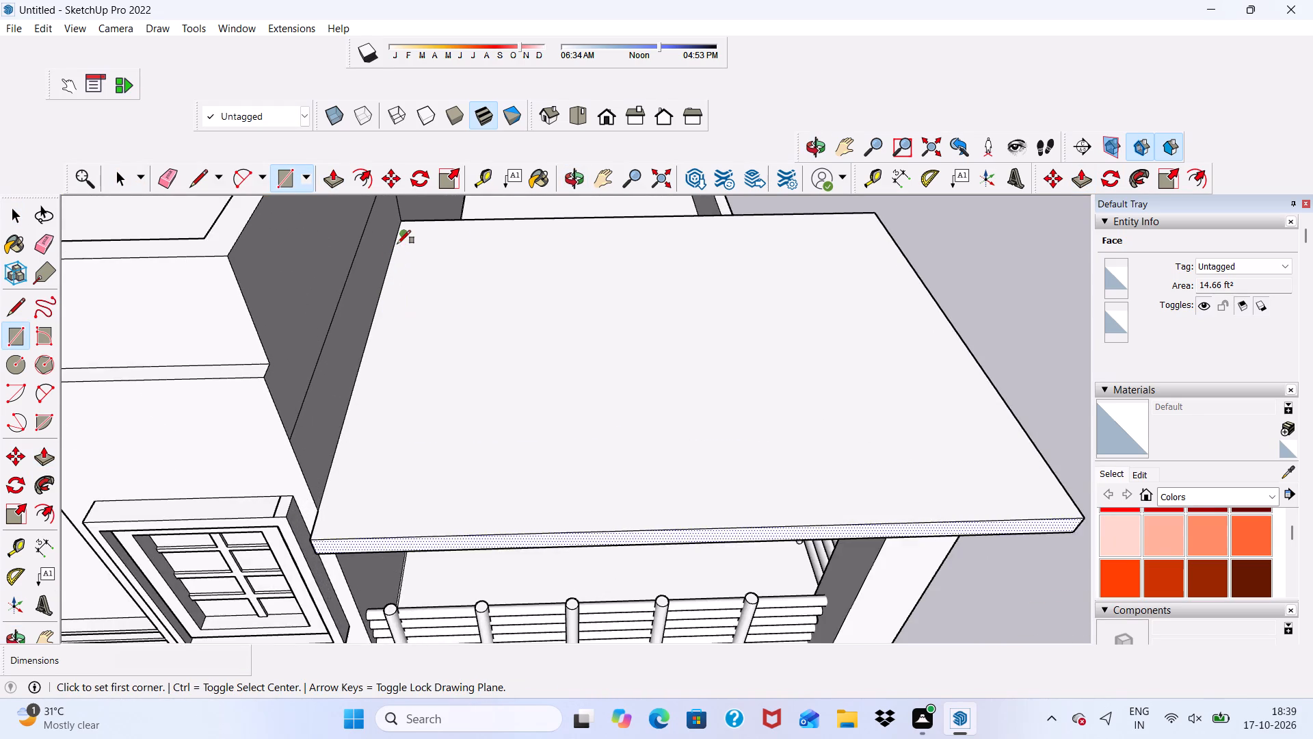
{"action": "scroll", "coordinate": [397, 244], "scroll_direction": "up", "scroll_amount": 4}
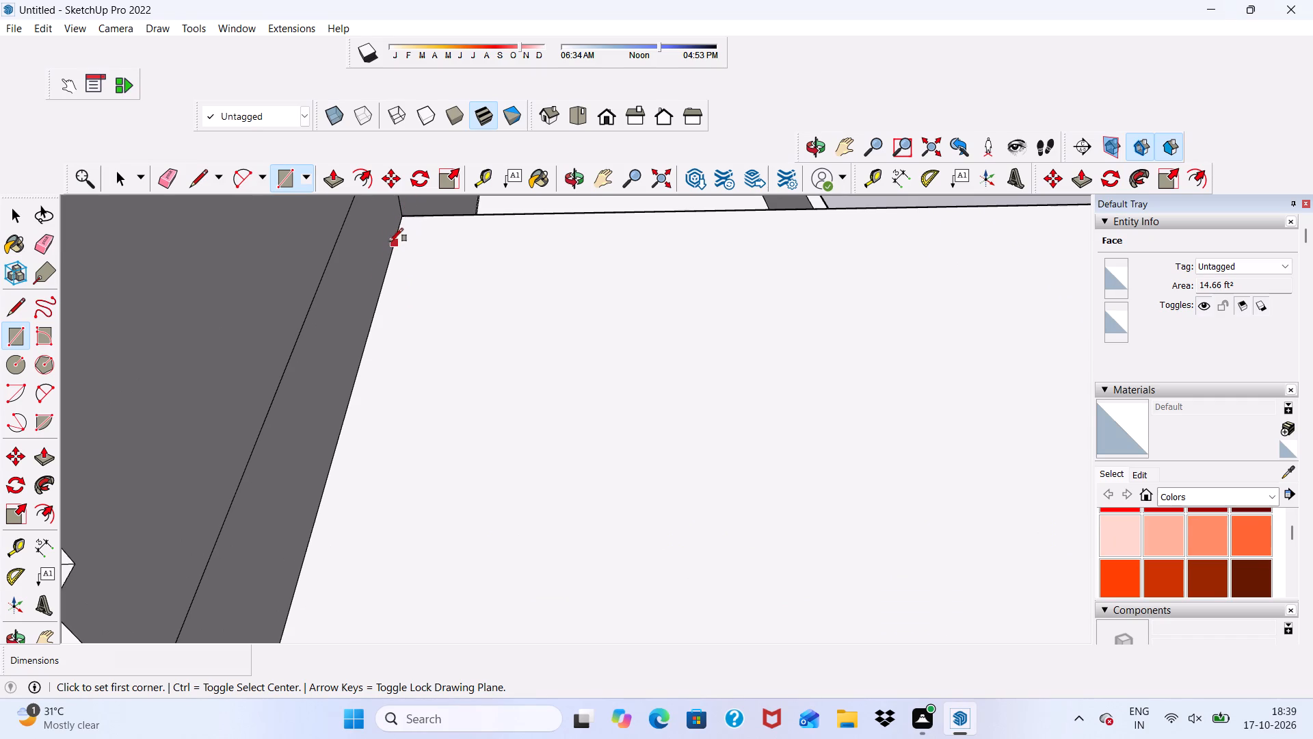
{"action": "left_click", "coordinate": [398, 238]}
{"action": "scroll", "coordinate": [276, 290], "scroll_direction": "down", "scroll_amount": 4}
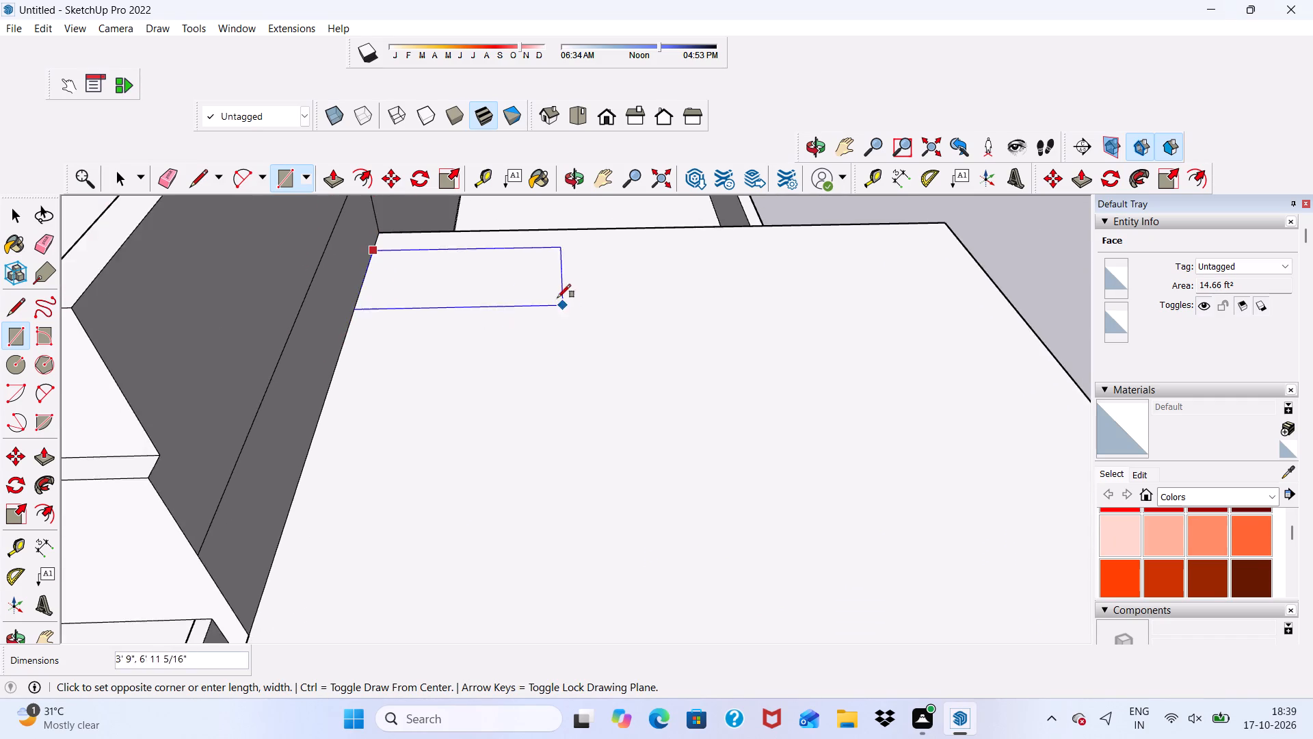
{"action": "scroll", "coordinate": [384, 289], "scroll_direction": "down", "scroll_amount": 5}
{"action": "scroll", "coordinate": [765, 306], "scroll_direction": "up", "scroll_amount": 3}
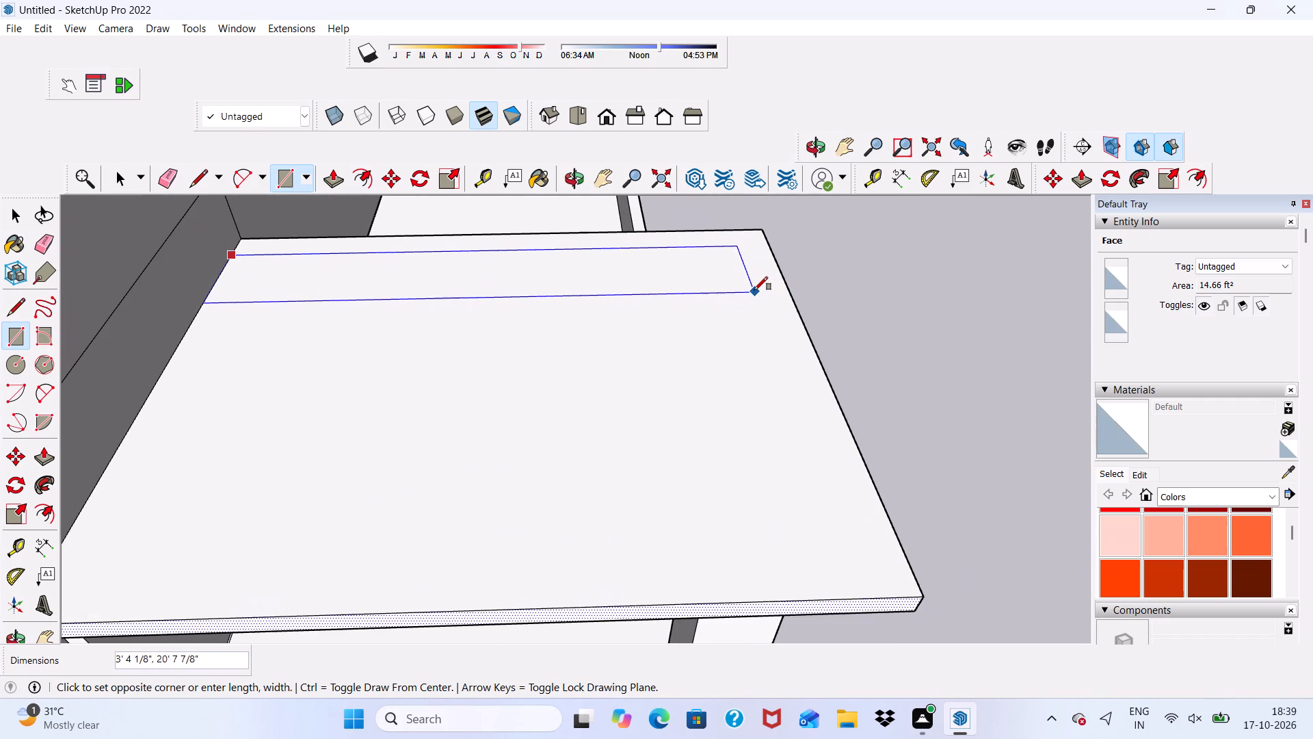
{"action": "left_click", "coordinate": [754, 285]}
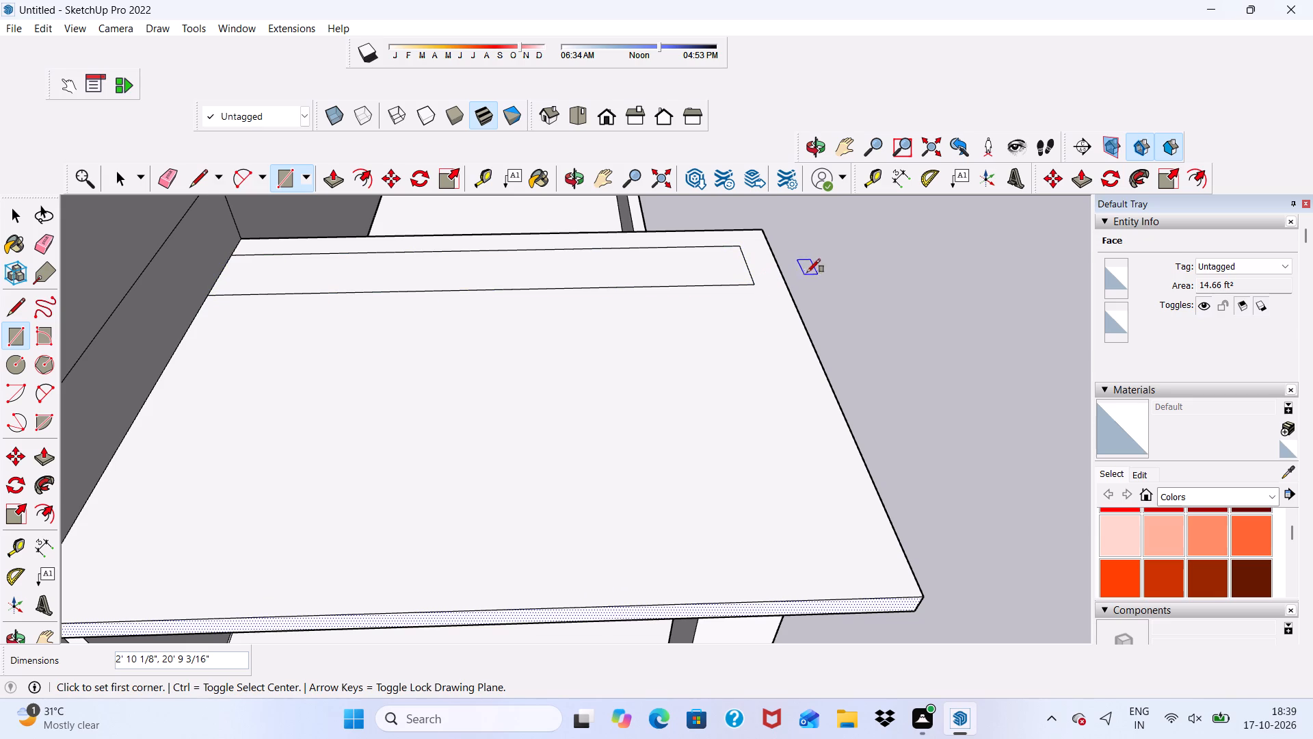
Copy the rectangle on the slab's top about 3' 10 15/16" toward the front edge and array it as 4 copies.
{"action": "key", "text": "space"}
{"action": "double_click", "coordinate": [484, 278]}
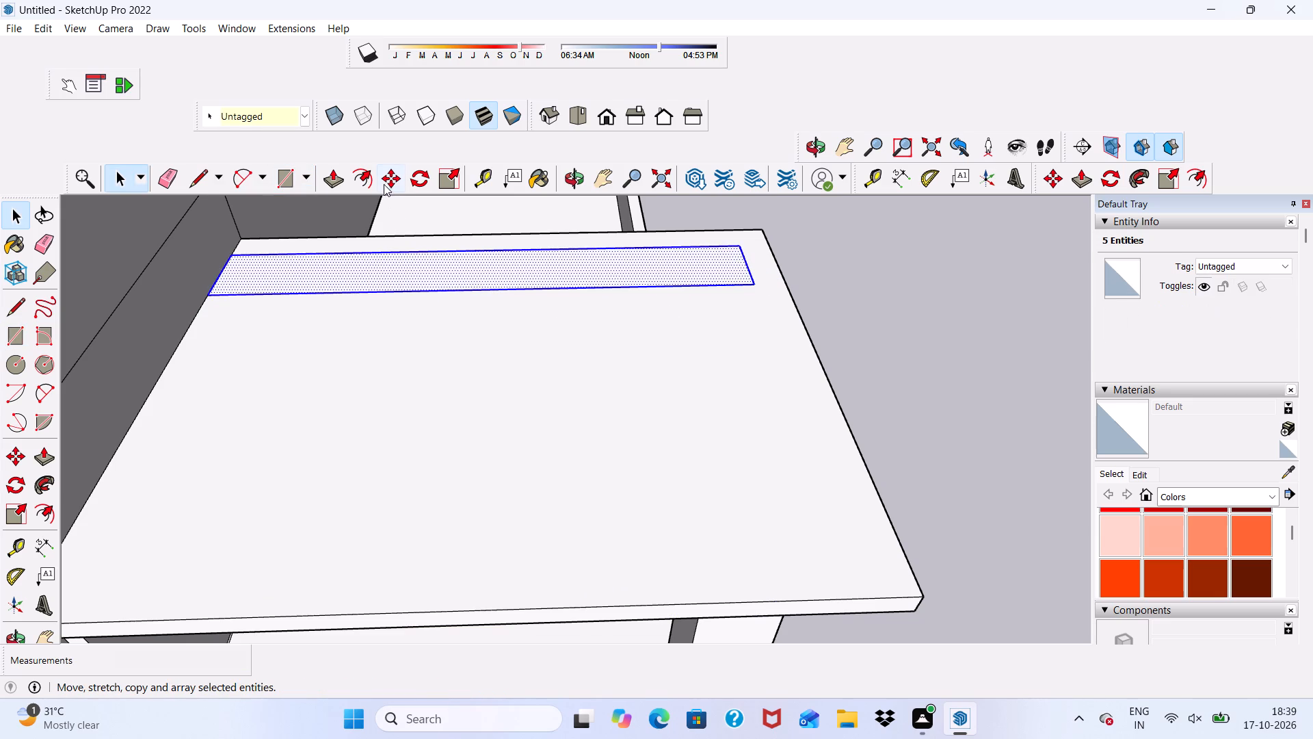
{"action": "left_click", "coordinate": [388, 176]}
{"action": "left_click", "coordinate": [403, 271]}
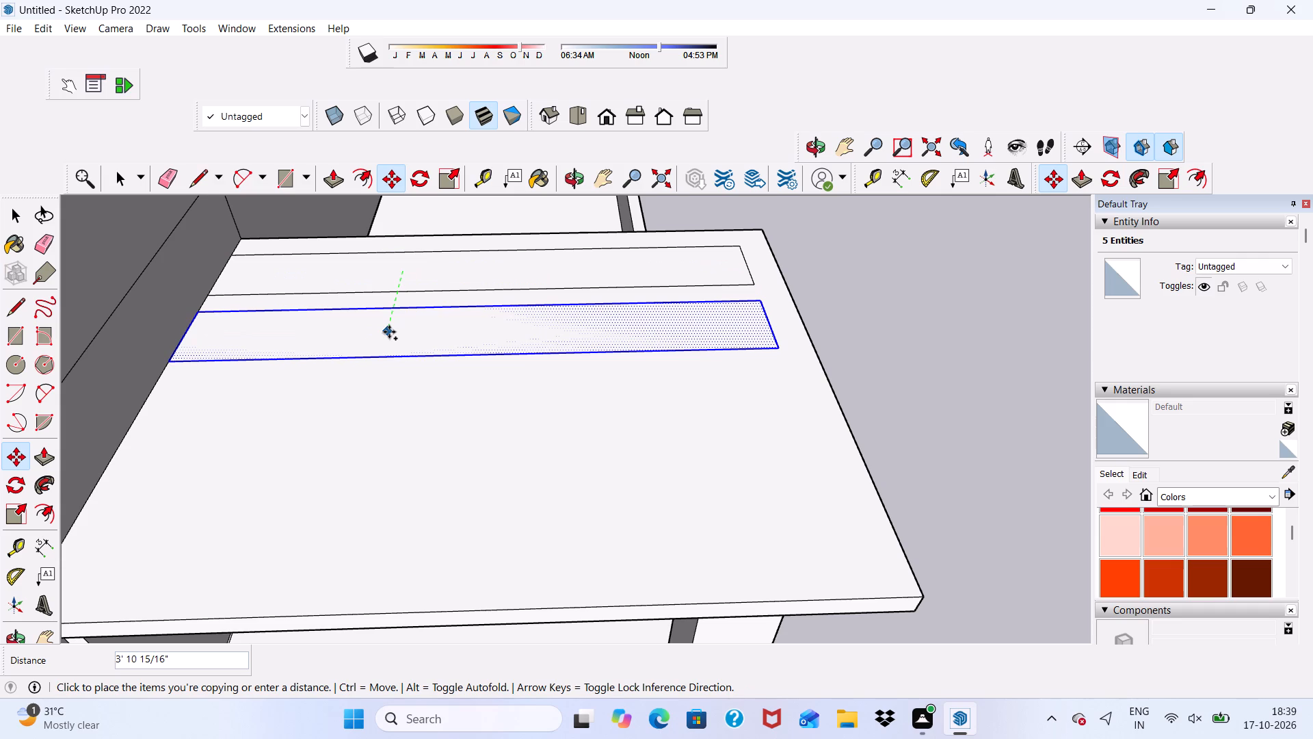
{"action": "left_click", "coordinate": [389, 332]}
{"action": "key", "text": "shift+asterisk"}
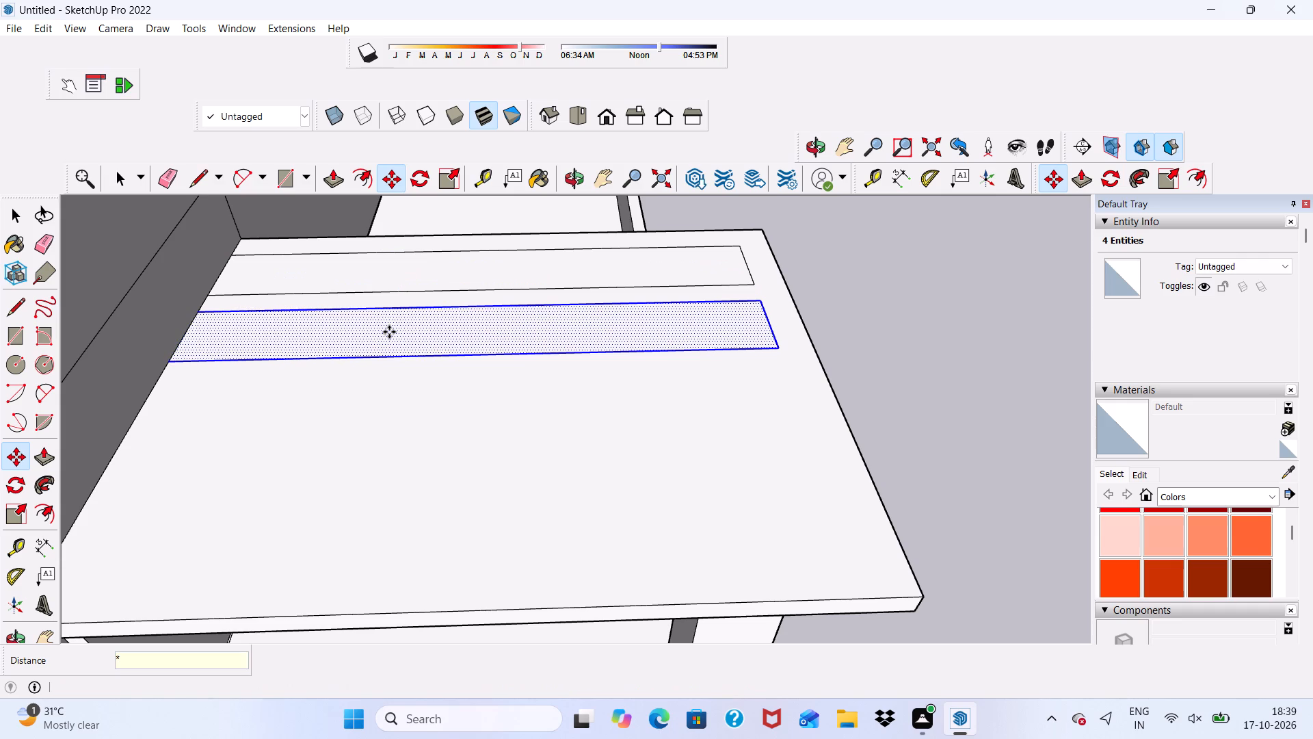
{"action": "key", "text": "4"}
{"action": "key", "text": "Return"}
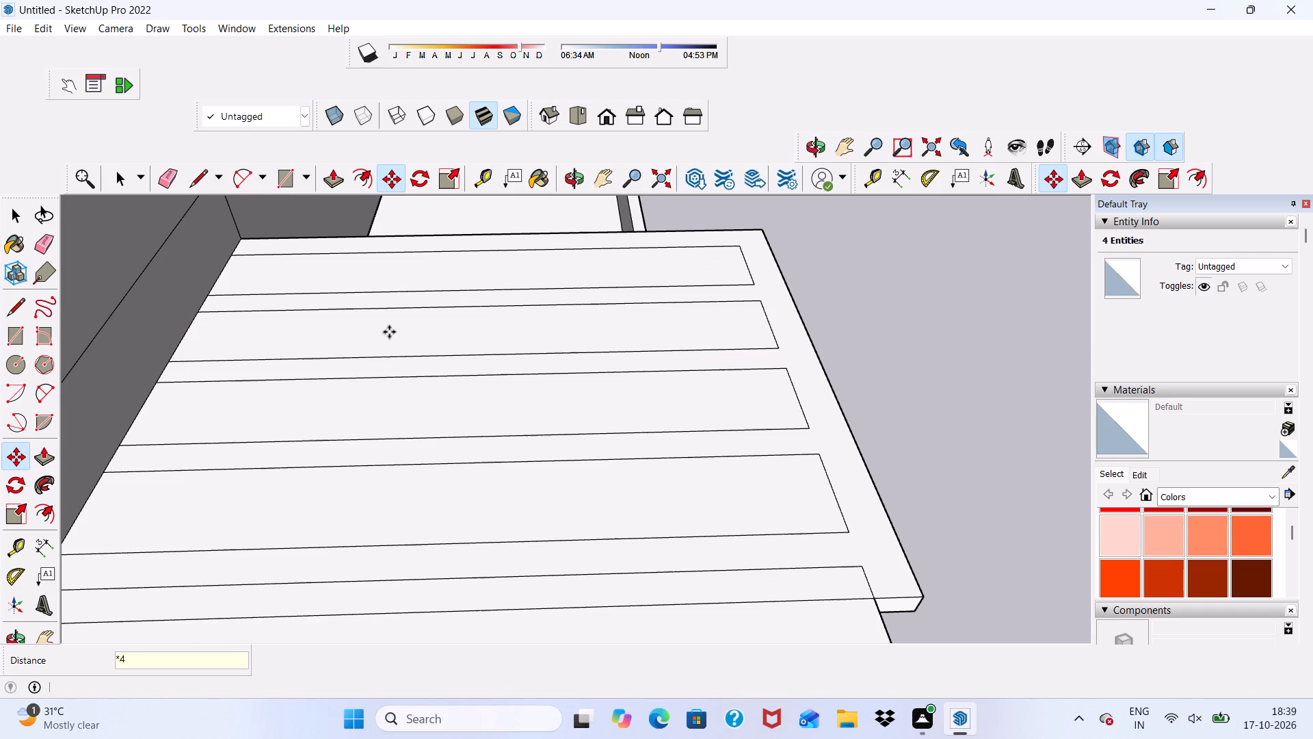
Erase all edges of the front-most rectangle copy, which crosses the roof slab's front edge.
{"action": "scroll", "coordinate": [387, 230], "scroll_direction": "down", "scroll_amount": 10}
{"action": "scroll", "coordinate": [387, 443], "scroll_direction": "up", "scroll_amount": 4}
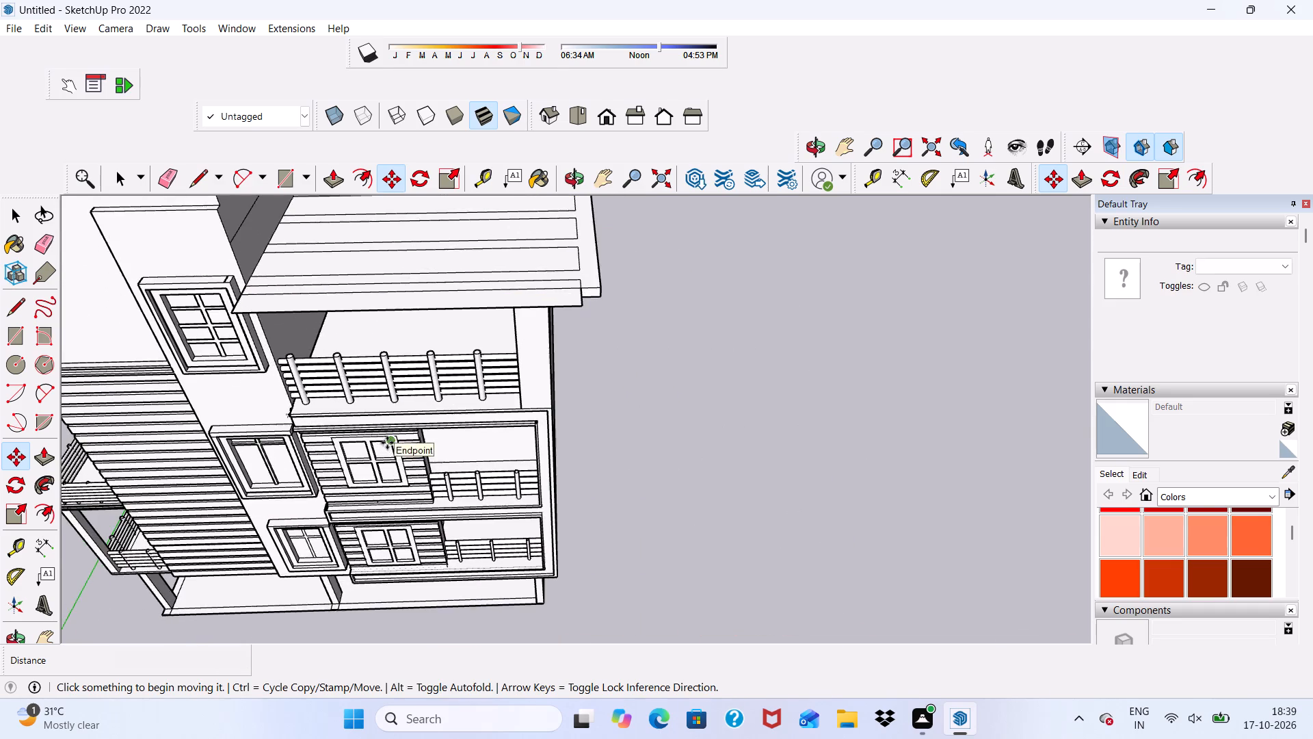
{"action": "middle_click_drag", "start_coordinate": [387, 443], "coordinate": [363, 478]}
{"action": "key", "text": "space"}
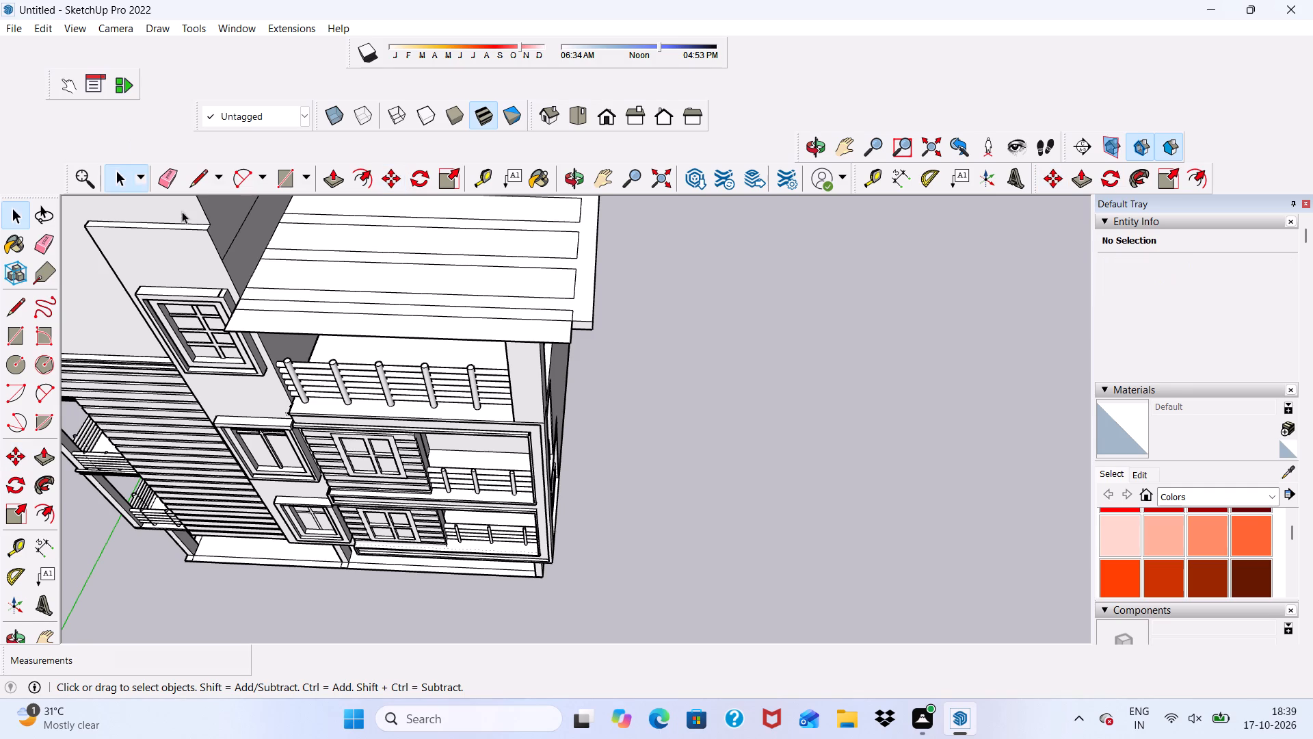
{"action": "left_click", "coordinate": [164, 172]}
{"action": "scroll", "coordinate": [250, 314], "scroll_direction": "up", "scroll_amount": 8}
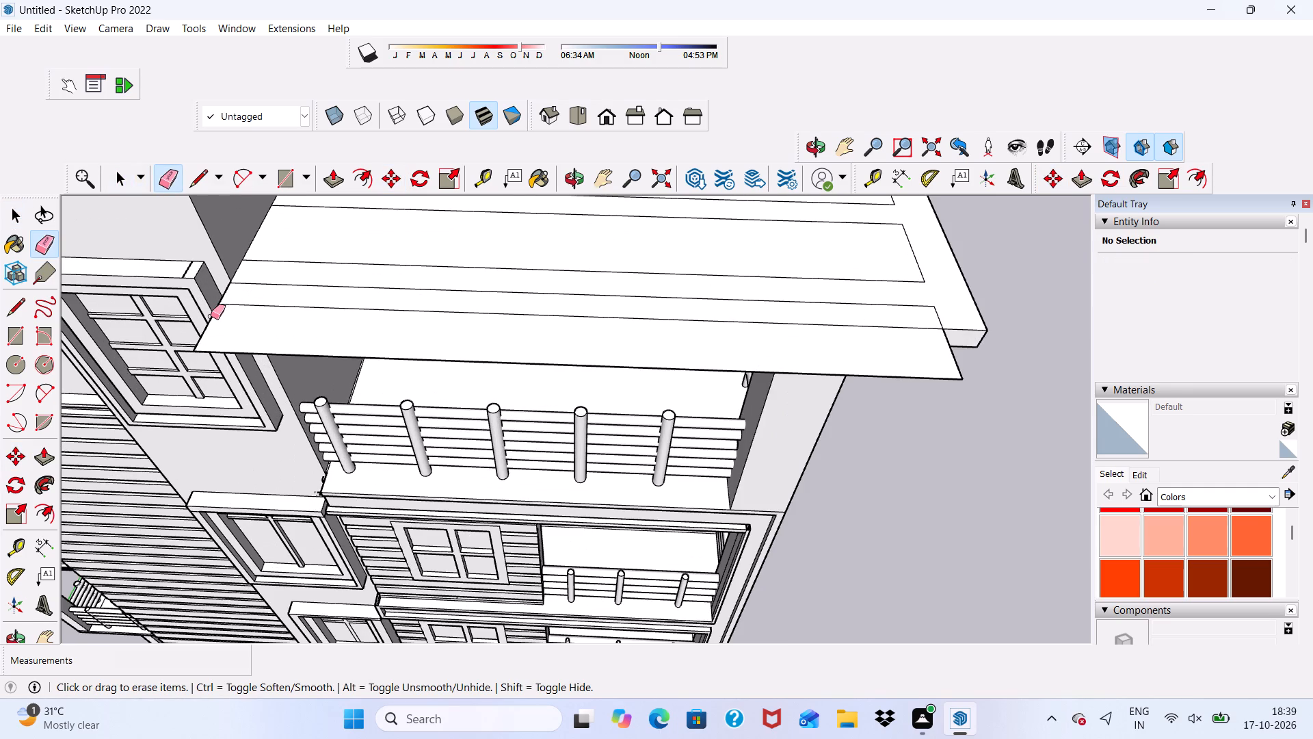
{"action": "left_click", "coordinate": [211, 316]}
{"action": "left_click", "coordinate": [253, 357]}
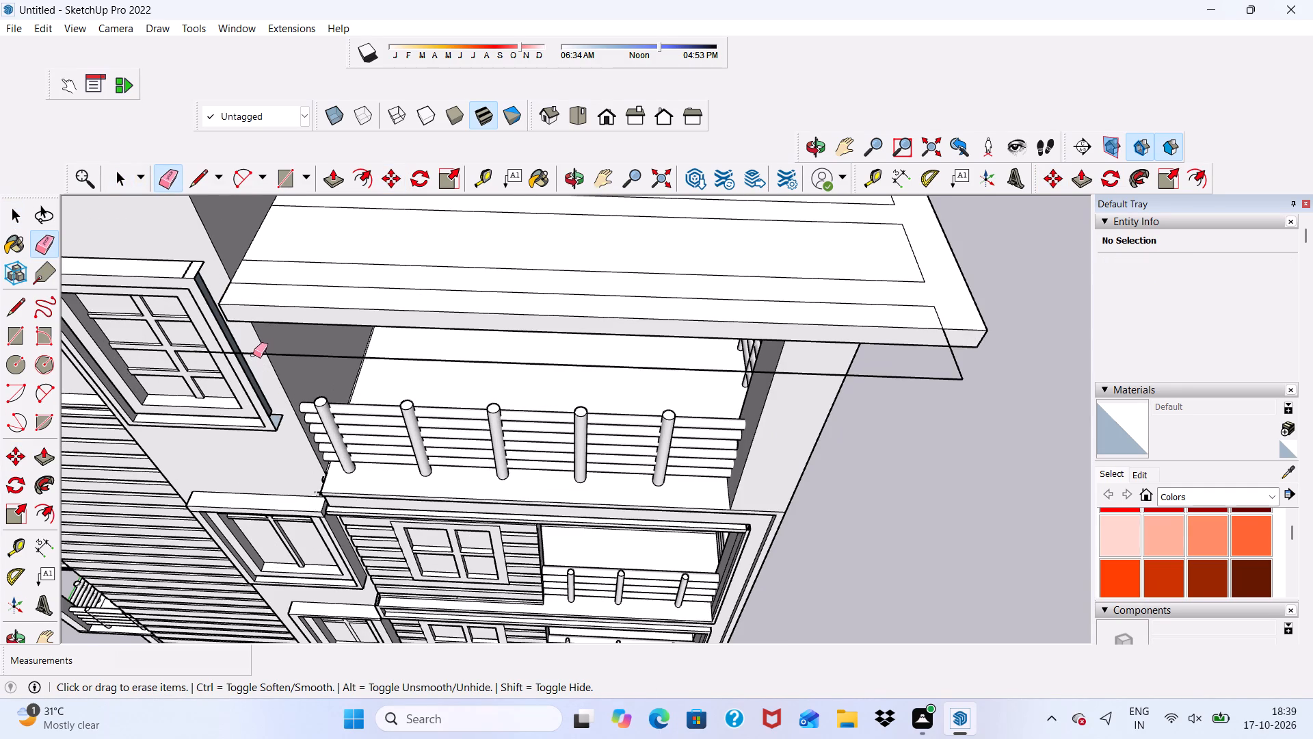
{"action": "scroll", "coordinate": [253, 346], "scroll_direction": "down", "scroll_amount": 2, "text": "ctrl"}
{"action": "key", "text": "ctrl+z"}
{"action": "left_click", "coordinate": [366, 352]}
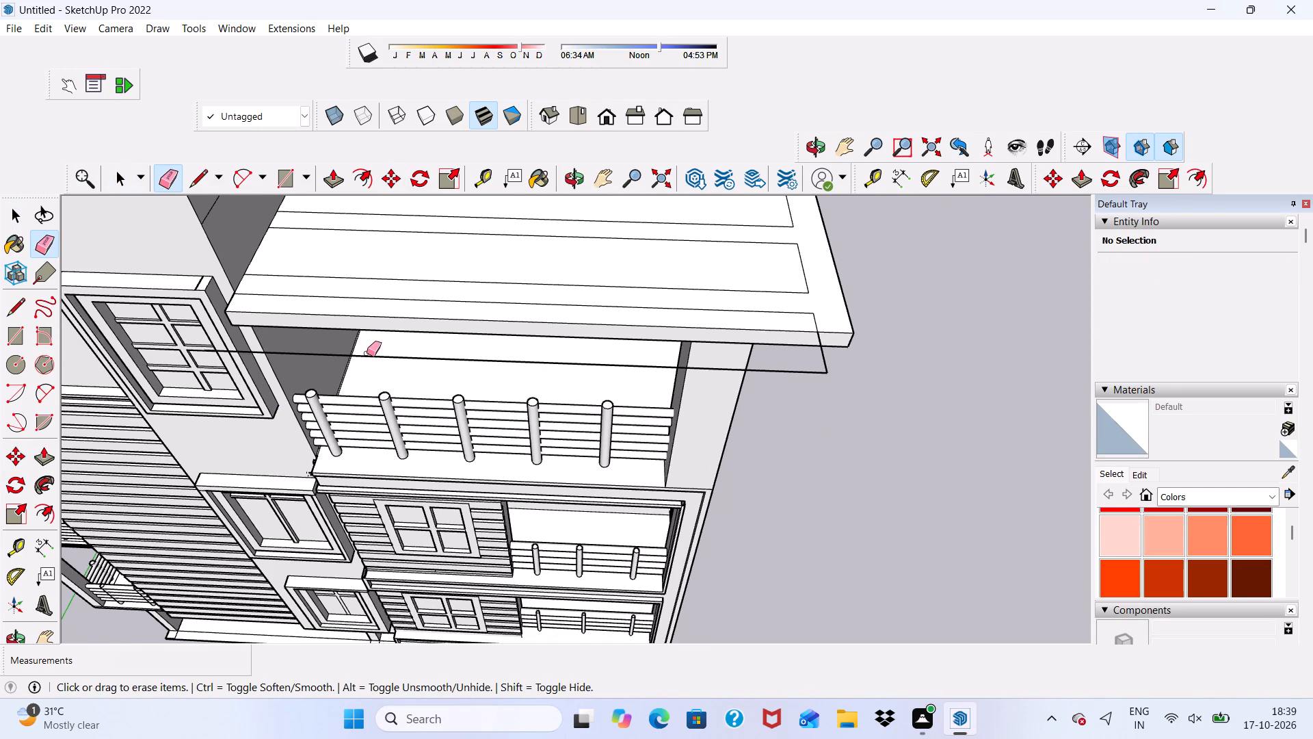
{"action": "left_click", "coordinate": [367, 356]}
{"action": "scroll", "coordinate": [363, 338], "scroll_direction": "down", "scroll_amount": 3}
{"action": "scroll", "coordinate": [798, 361], "scroll_direction": "up", "scroll_amount": 3}
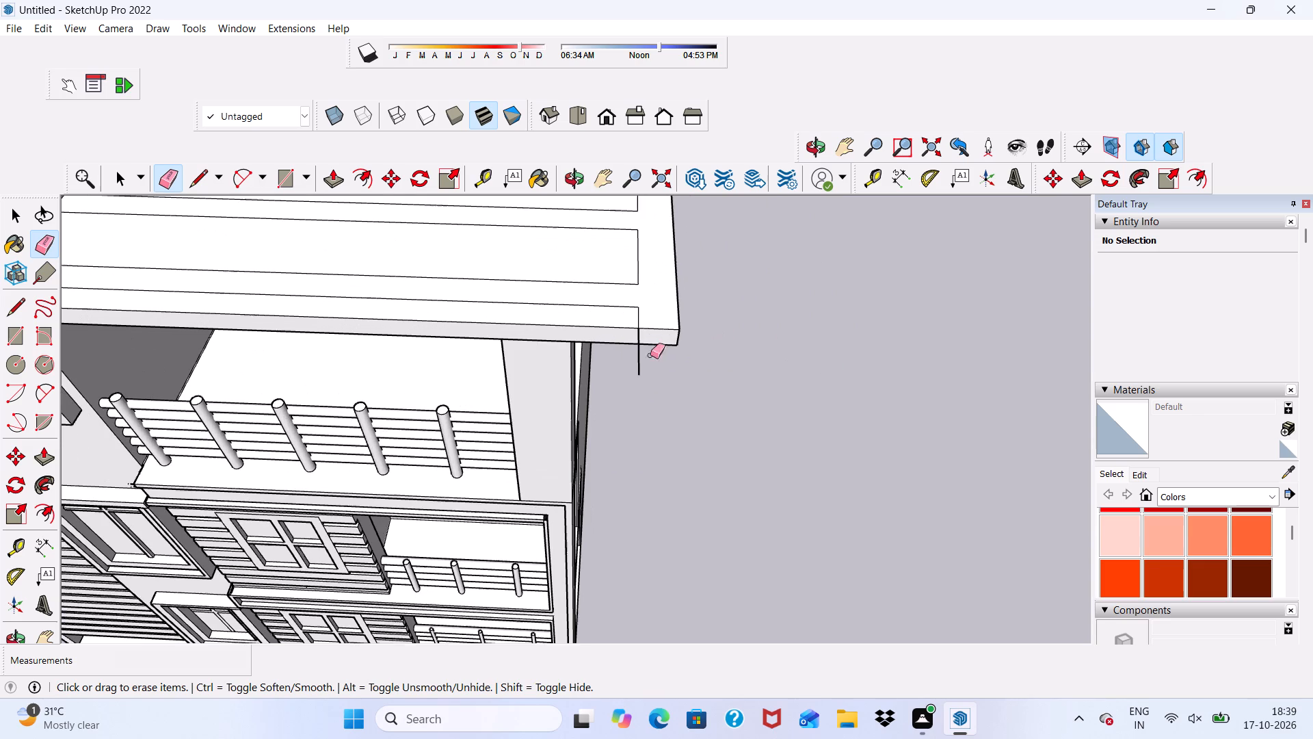
{"action": "left_click_drag", "start_coordinate": [628, 357], "coordinate": [638, 358]}
{"action": "left_click", "coordinate": [640, 309]}
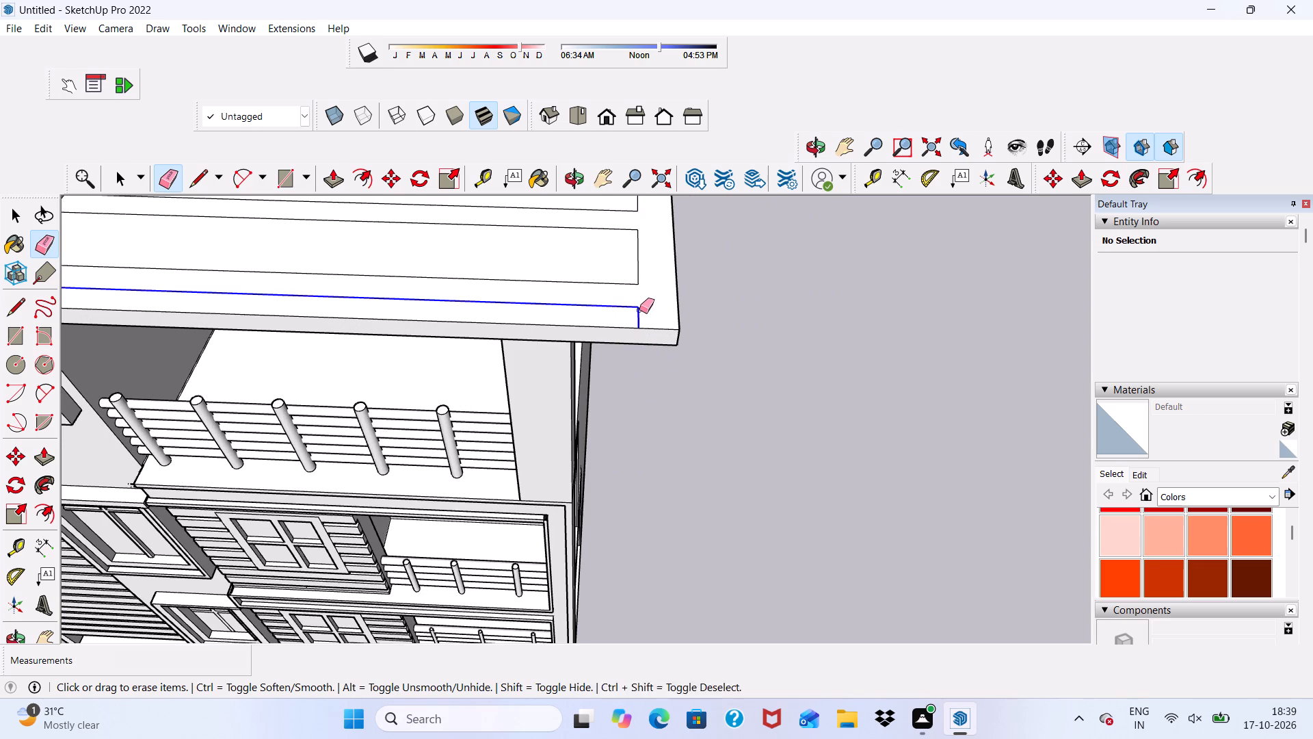
{"action": "scroll", "coordinate": [556, 265], "scroll_direction": "down", "scroll_amount": 11}
{"action": "key", "text": "space"}
Push/Pull the rectangle nearest the slab's front edge down 8" to cut an opening through the roof slab.
{"action": "scroll", "coordinate": [538, 274], "scroll_direction": "up", "scroll_amount": 5}
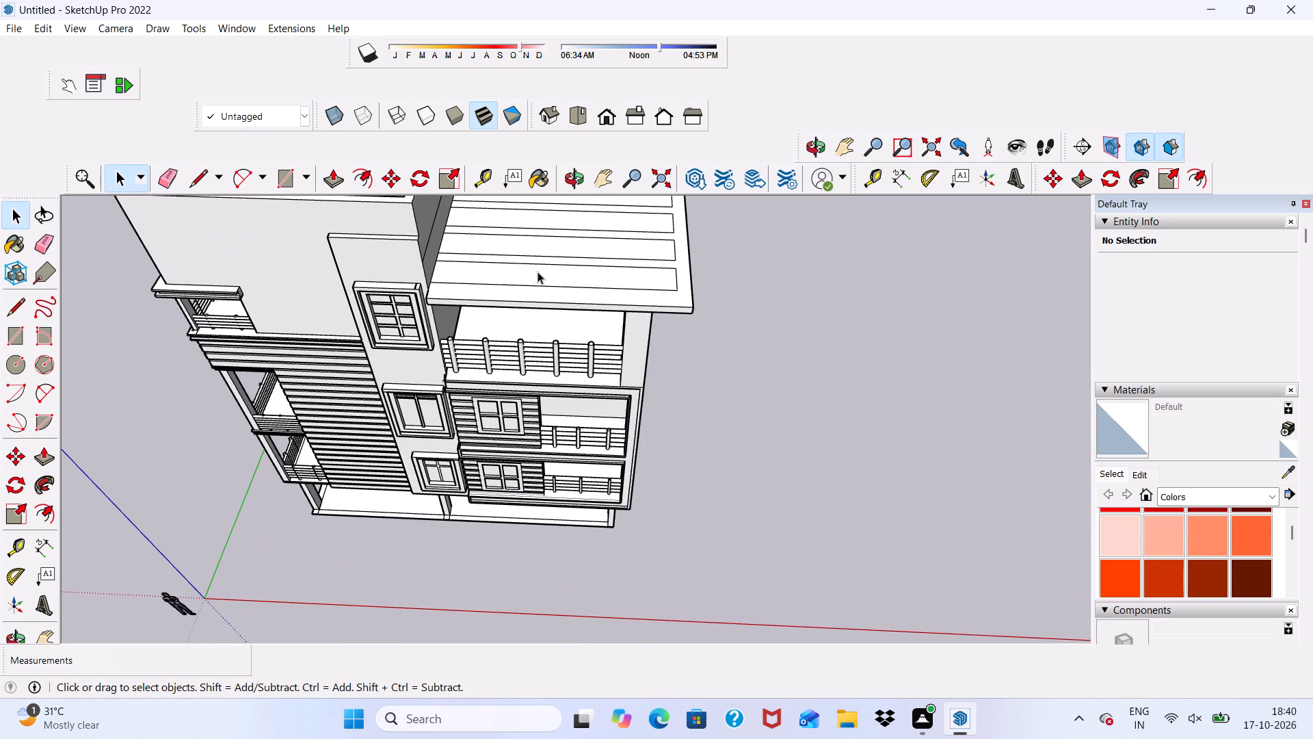
{"action": "left_click", "coordinate": [538, 274]}
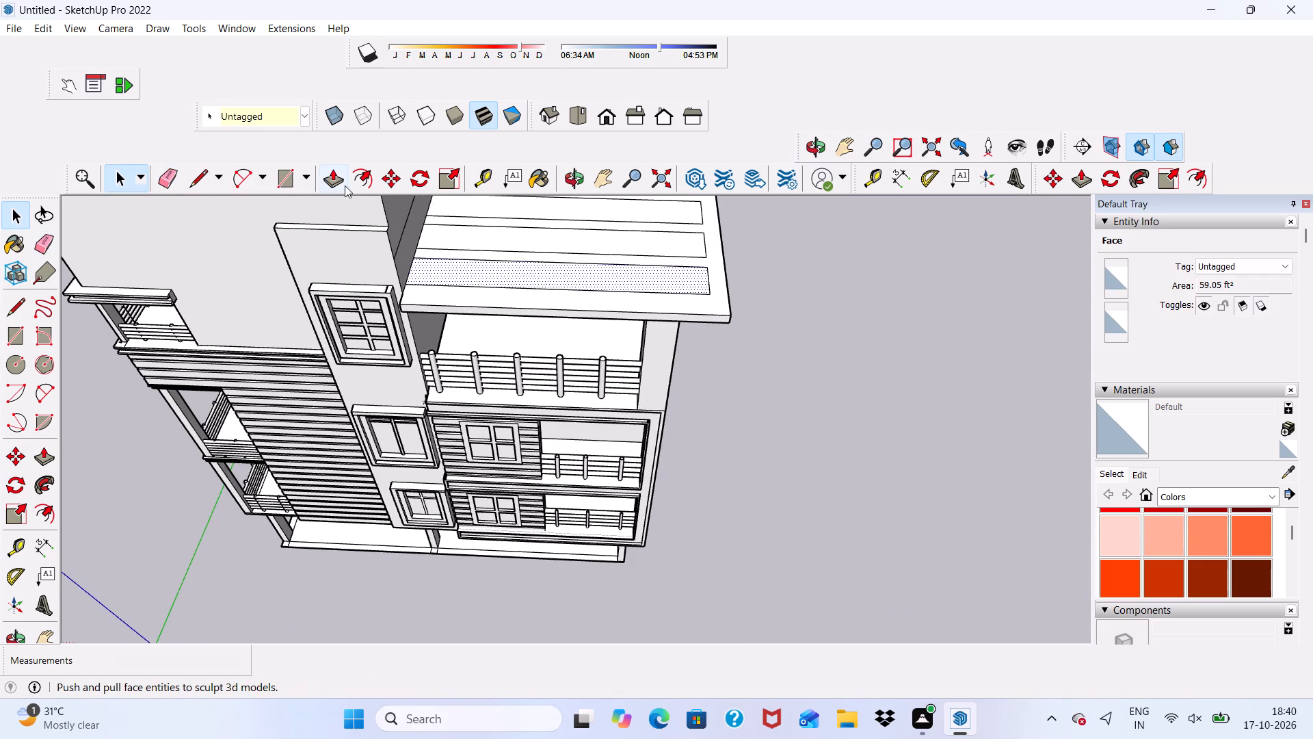
{"action": "left_click", "coordinate": [332, 174]}
{"action": "scroll", "coordinate": [492, 296], "scroll_direction": "up", "scroll_amount": 2}
{"action": "left_click", "coordinate": [484, 259]}
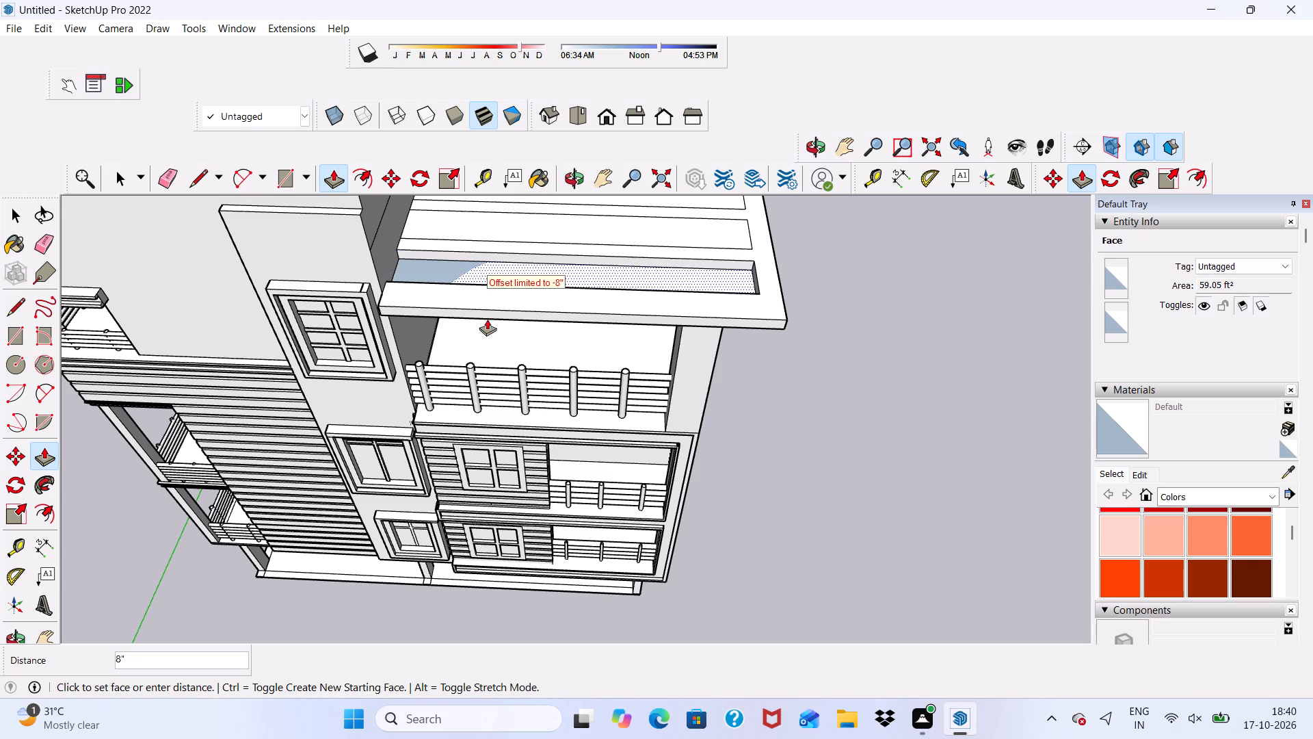
{"action": "middle_click_drag", "start_coordinate": [487, 322], "coordinate": [498, 241]}
{"action": "scroll", "coordinate": [498, 241], "scroll_direction": "up", "scroll_amount": 4}
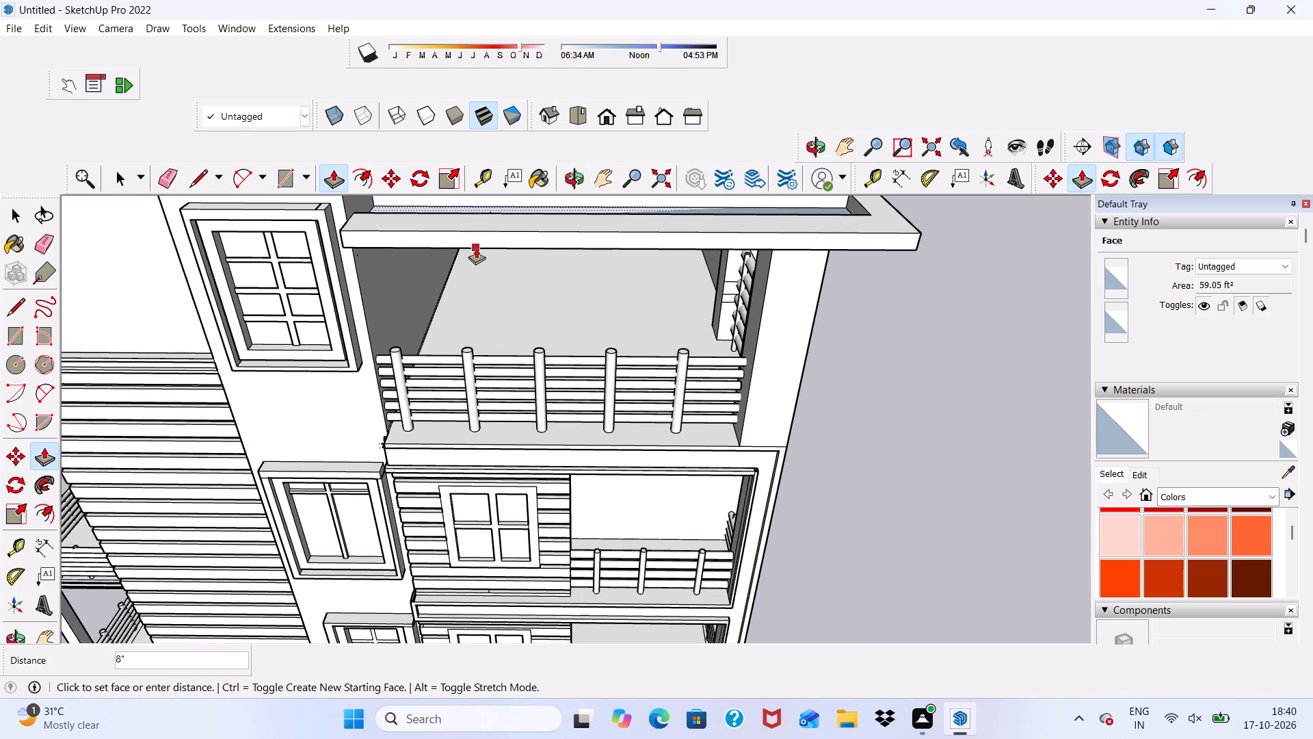
{"action": "left_click", "coordinate": [476, 247]}
{"action": "scroll", "coordinate": [396, 276], "scroll_direction": "down", "scroll_amount": 5}
{"action": "scroll", "coordinate": [518, 241], "scroll_direction": "down", "scroll_amount": 2}
{"action": "middle_click_drag", "start_coordinate": [518, 285], "coordinate": [399, 396]}
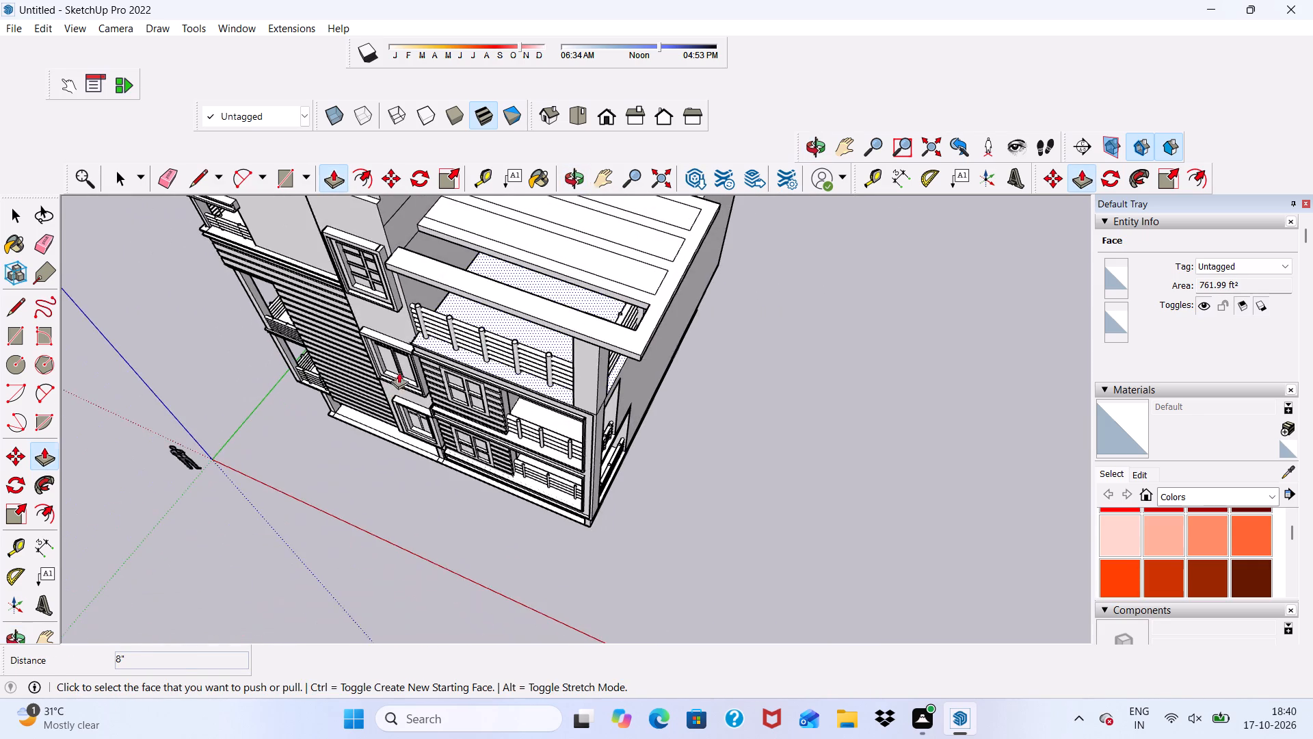
Push/Pull the second rectangle from the front down 8" to cut it through the roof slab.
{"action": "scroll", "coordinate": [511, 242], "scroll_direction": "up", "scroll_amount": 3}
{"action": "left_click", "coordinate": [513, 229]}
{"action": "scroll", "coordinate": [474, 314], "scroll_direction": "up", "scroll_amount": 1}
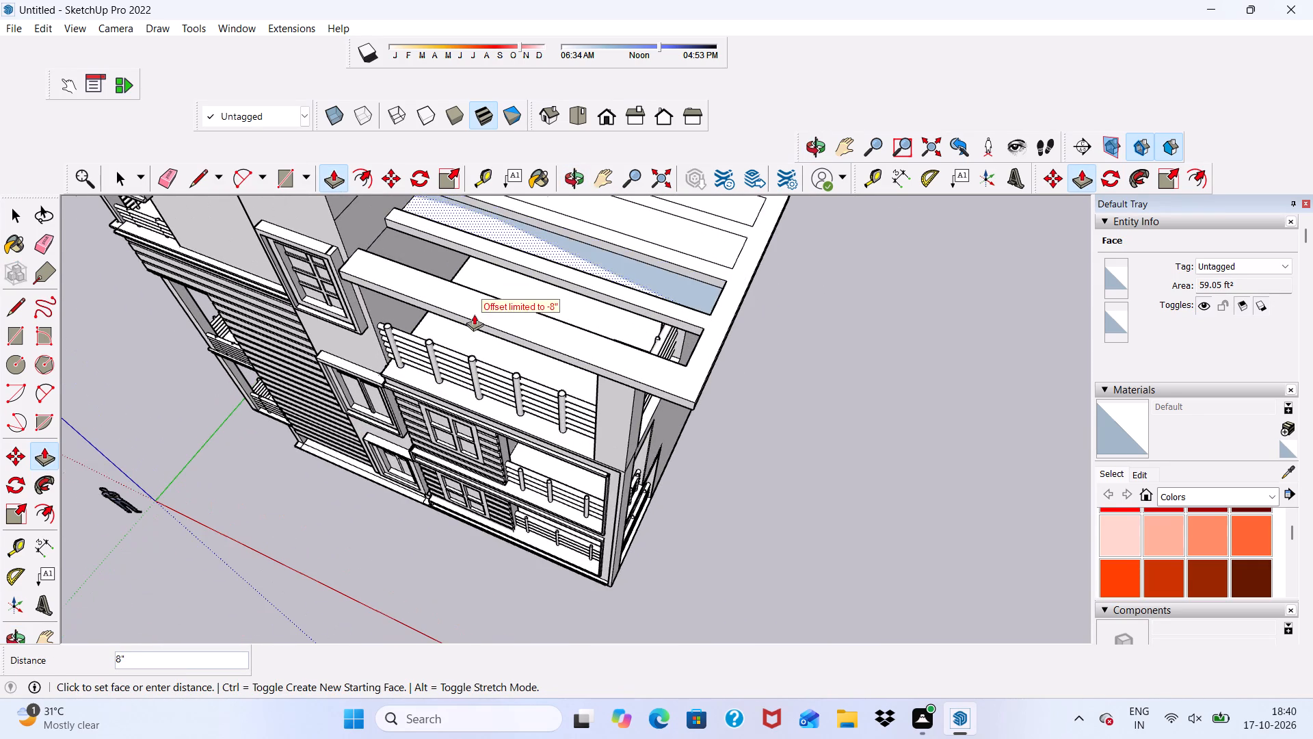
{"action": "scroll", "coordinate": [474, 314], "scroll_direction": "up", "scroll_amount": 3}
{"action": "scroll", "coordinate": [474, 314], "scroll_direction": "down", "scroll_amount": 5}
{"action": "middle_click_drag", "start_coordinate": [468, 330], "coordinate": [506, 216]}
{"action": "scroll", "coordinate": [499, 226], "scroll_direction": "up", "scroll_amount": 4}
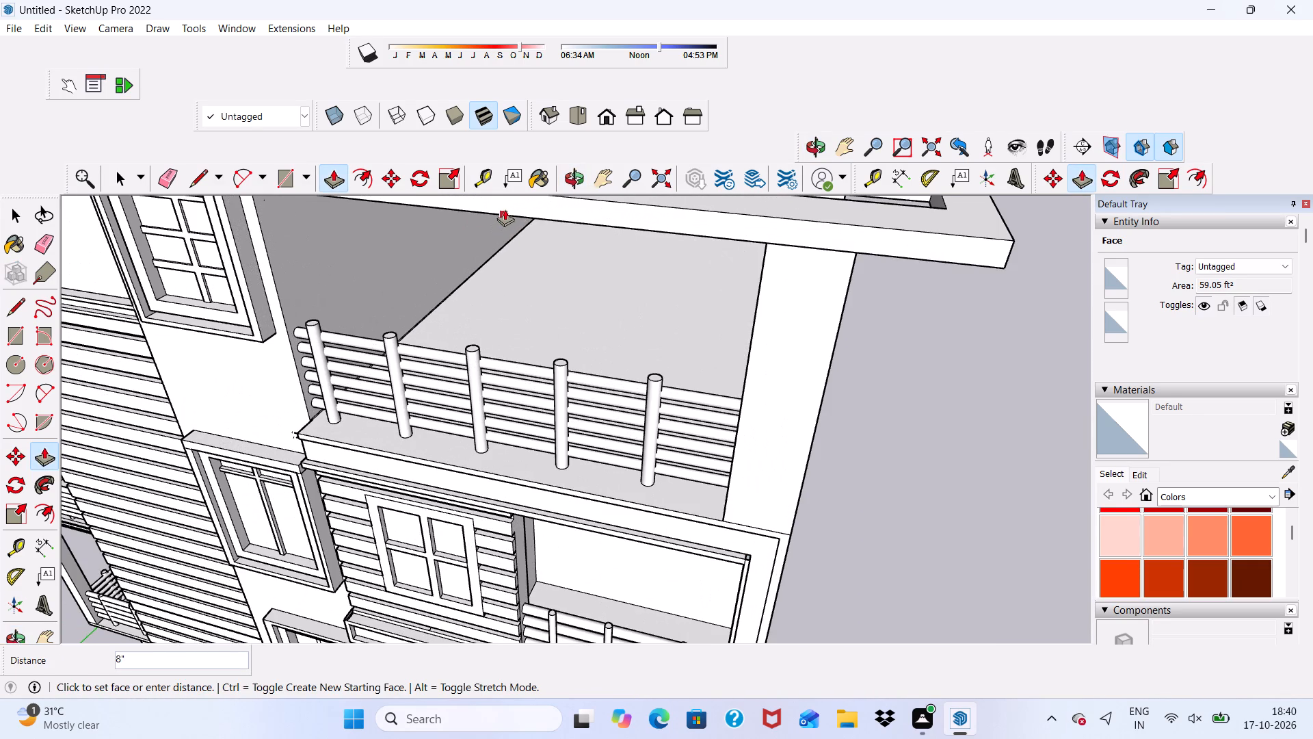
{"action": "left_click", "coordinate": [506, 216]}
{"action": "scroll", "coordinate": [389, 326], "scroll_direction": "down", "scroll_amount": 12}
{"action": "middle_click_drag", "start_coordinate": [516, 316], "coordinate": [516, 318]}
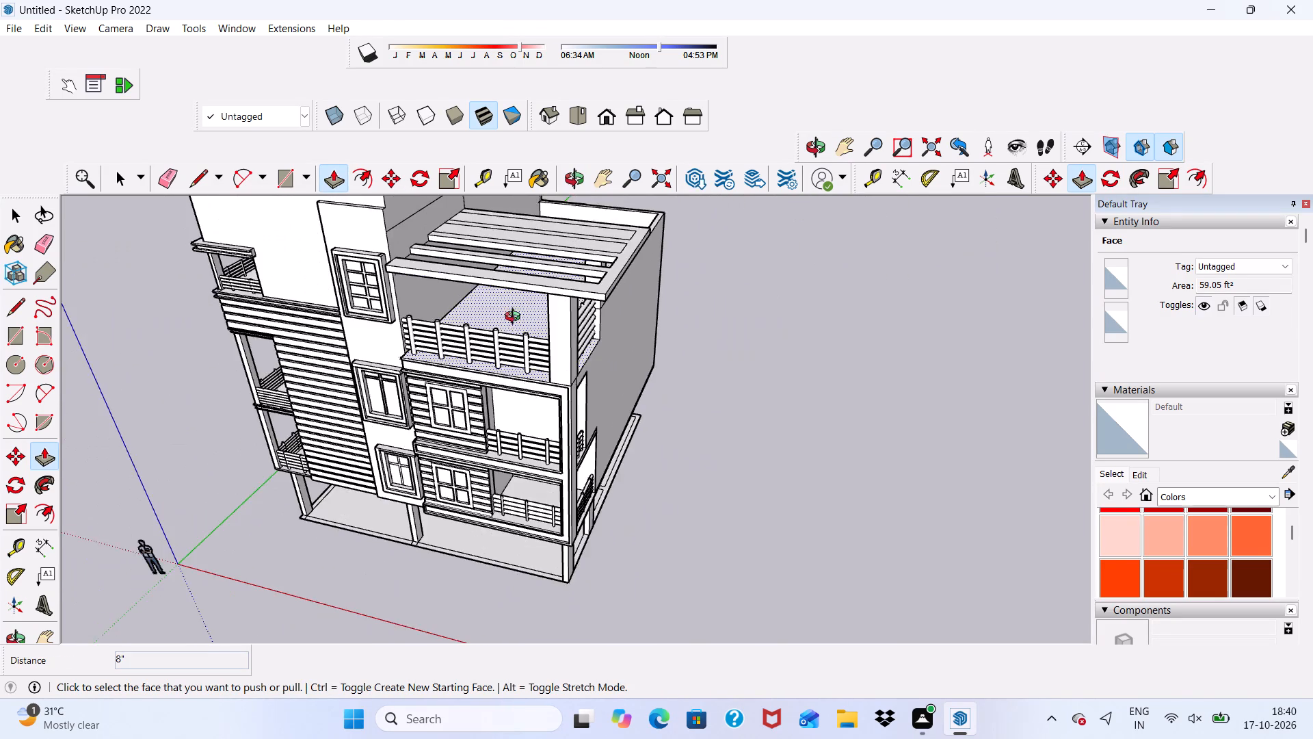
Push/Pull the two remaining rear rectangles down 8" each to cut them through the roof slab.
{"action": "middle_click_drag", "start_coordinate": [516, 318], "coordinate": [318, 358]}
{"action": "scroll", "coordinate": [576, 246], "scroll_direction": "up", "scroll_amount": 5}
{"action": "left_click", "coordinate": [577, 242]}
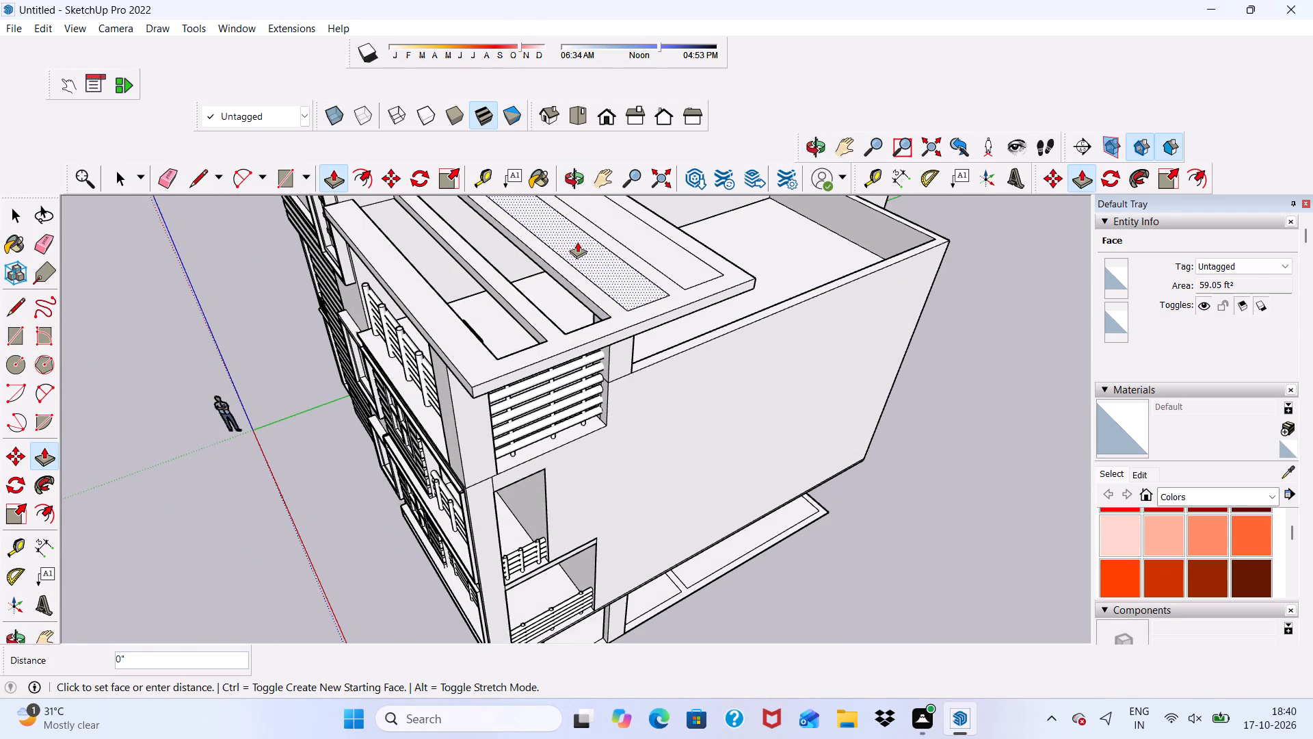
{"action": "scroll", "coordinate": [494, 276], "scroll_direction": "down", "scroll_amount": 1}
{"action": "middle_click_drag", "start_coordinate": [494, 276], "coordinate": [572, 293]}
{"action": "scroll", "coordinate": [572, 293], "scroll_direction": "up", "scroll_amount": 7}
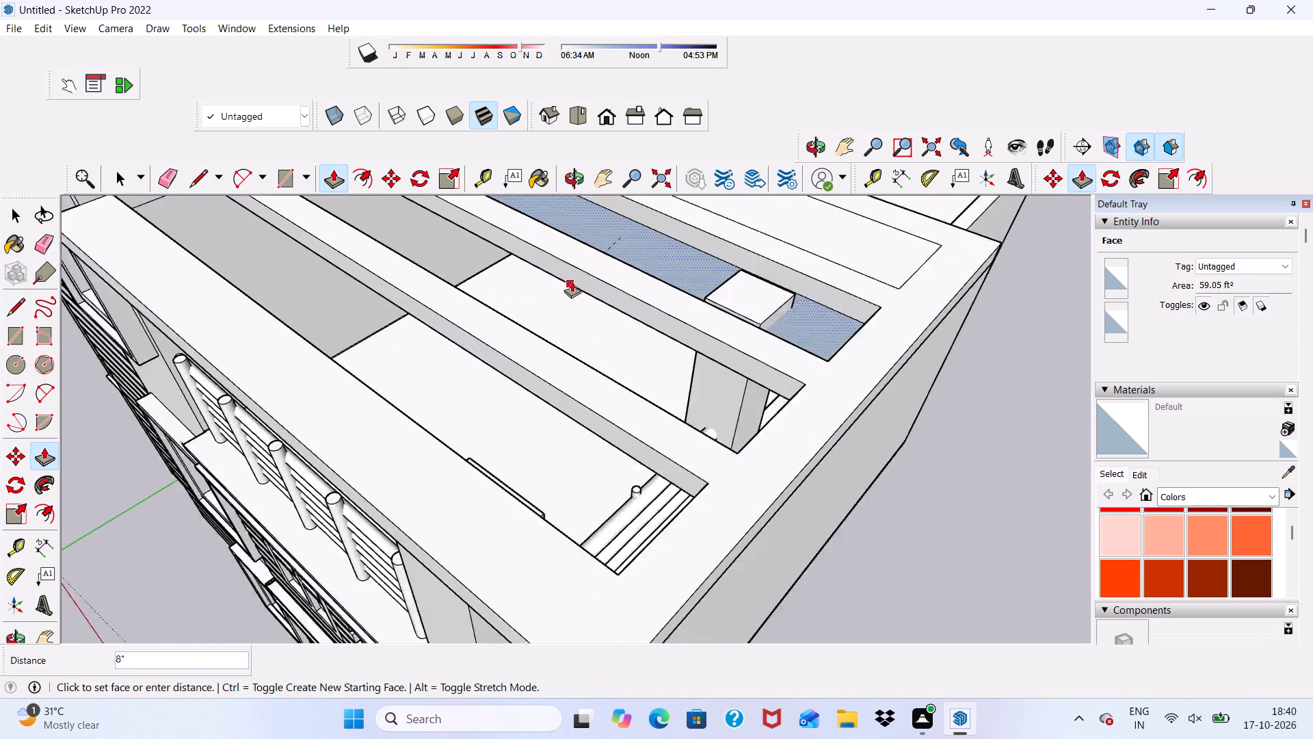
{"action": "scroll", "coordinate": [572, 281], "scroll_direction": "up", "scroll_amount": 1}
{"action": "left_click", "coordinate": [568, 285]}
{"action": "scroll", "coordinate": [409, 289], "scroll_direction": "down", "scroll_amount": 5}
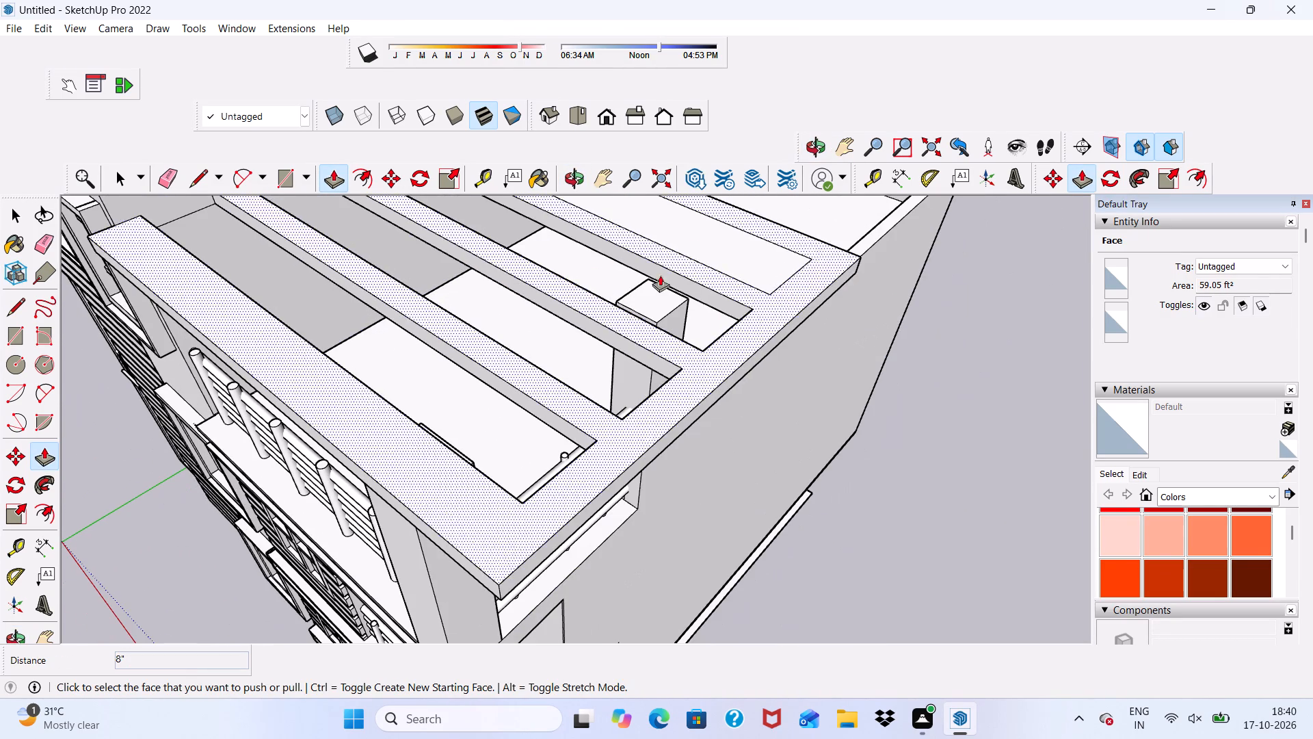
{"action": "left_click", "coordinate": [694, 233]}
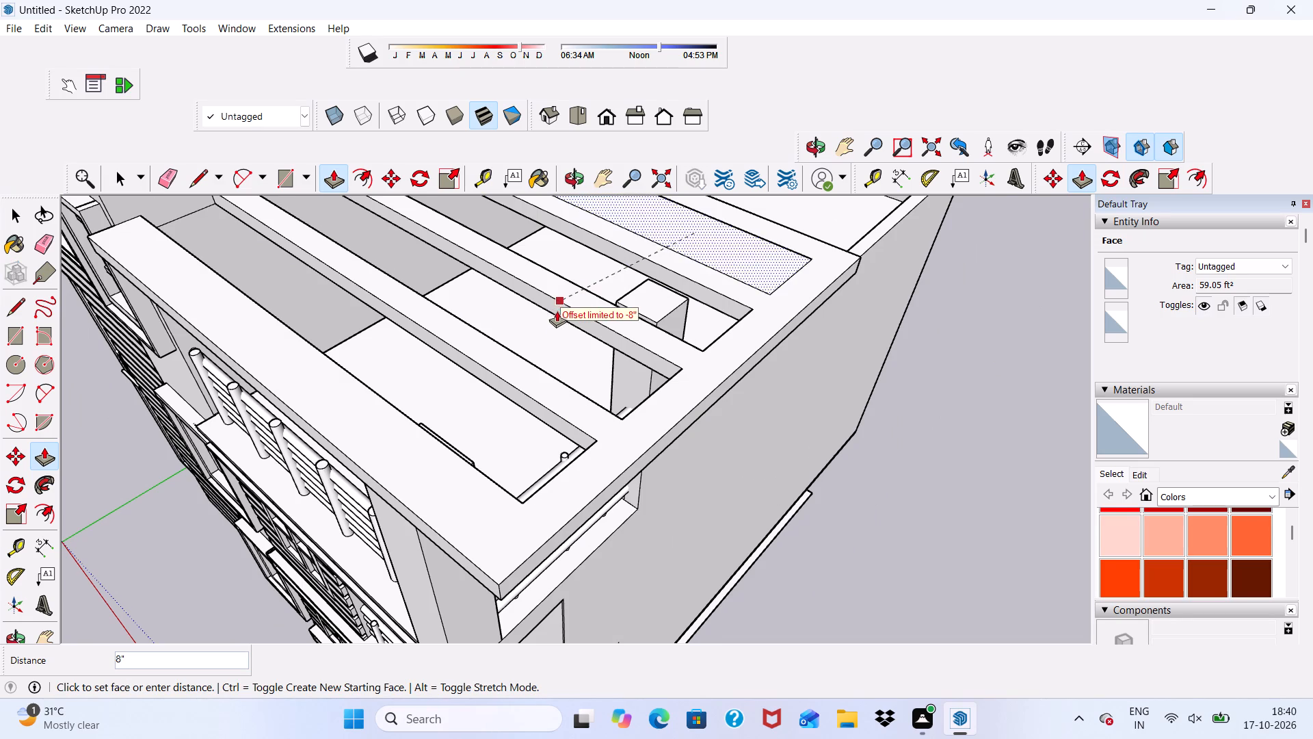
{"action": "left_click", "coordinate": [556, 315]}
{"action": "scroll", "coordinate": [459, 209], "scroll_direction": "down", "scroll_amount": 6}
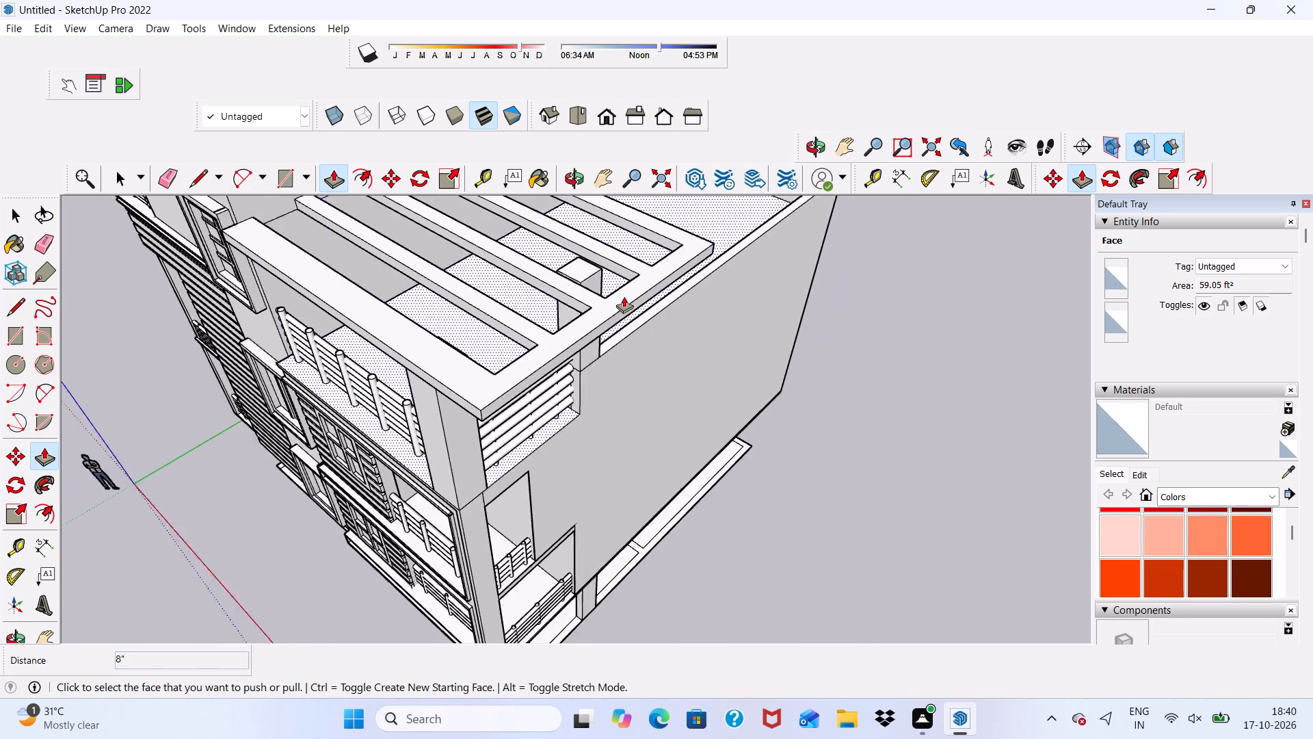
{"action": "key", "text": "space"}
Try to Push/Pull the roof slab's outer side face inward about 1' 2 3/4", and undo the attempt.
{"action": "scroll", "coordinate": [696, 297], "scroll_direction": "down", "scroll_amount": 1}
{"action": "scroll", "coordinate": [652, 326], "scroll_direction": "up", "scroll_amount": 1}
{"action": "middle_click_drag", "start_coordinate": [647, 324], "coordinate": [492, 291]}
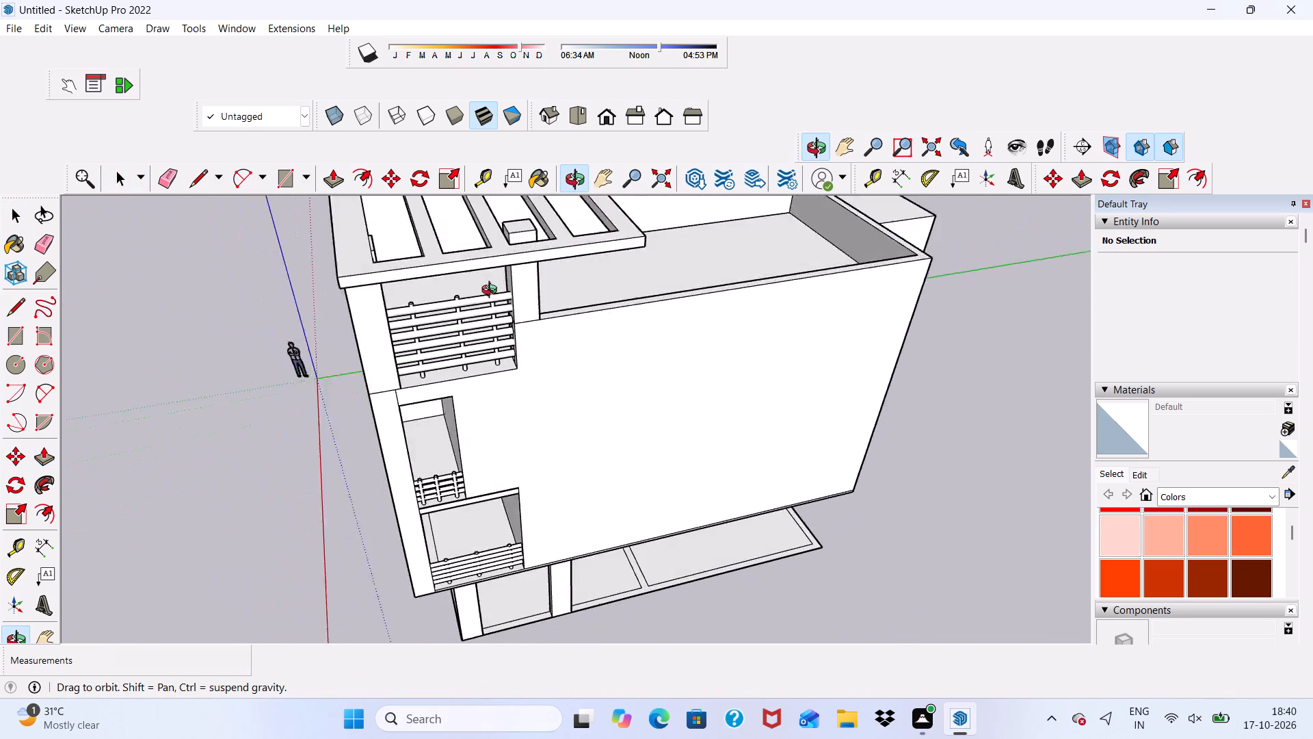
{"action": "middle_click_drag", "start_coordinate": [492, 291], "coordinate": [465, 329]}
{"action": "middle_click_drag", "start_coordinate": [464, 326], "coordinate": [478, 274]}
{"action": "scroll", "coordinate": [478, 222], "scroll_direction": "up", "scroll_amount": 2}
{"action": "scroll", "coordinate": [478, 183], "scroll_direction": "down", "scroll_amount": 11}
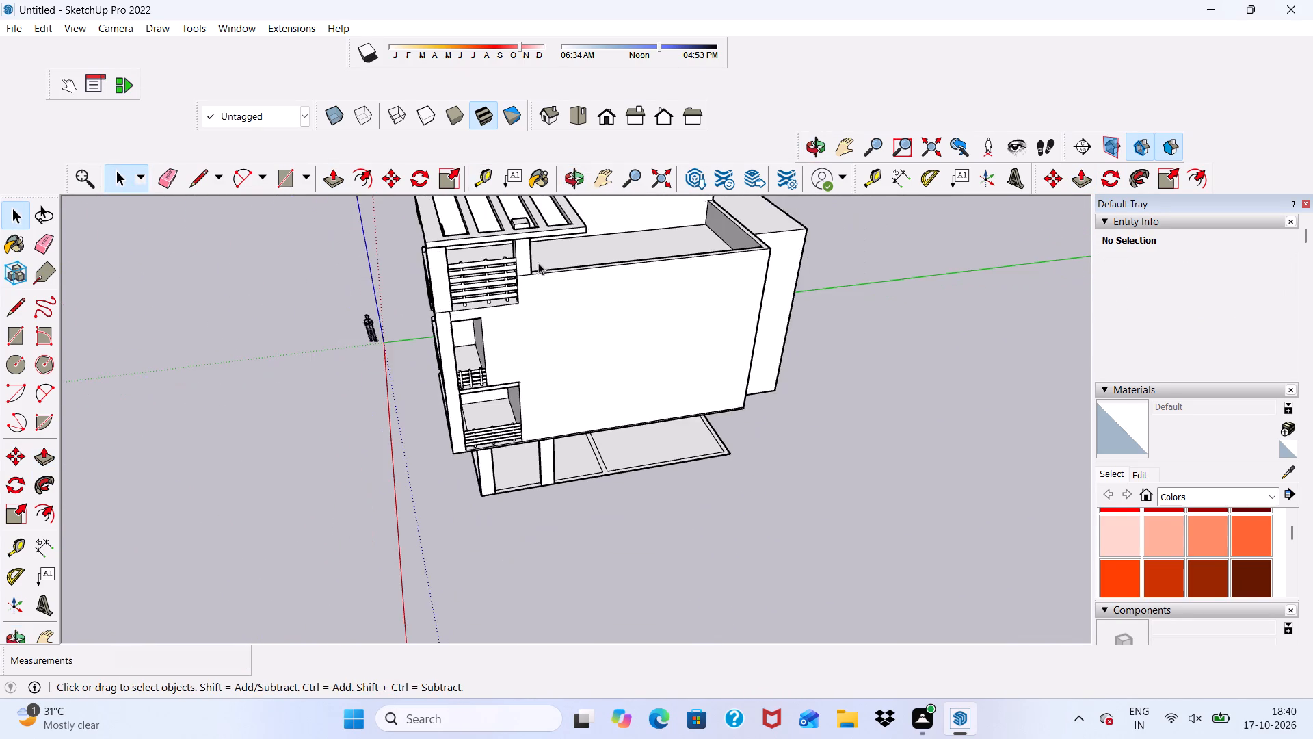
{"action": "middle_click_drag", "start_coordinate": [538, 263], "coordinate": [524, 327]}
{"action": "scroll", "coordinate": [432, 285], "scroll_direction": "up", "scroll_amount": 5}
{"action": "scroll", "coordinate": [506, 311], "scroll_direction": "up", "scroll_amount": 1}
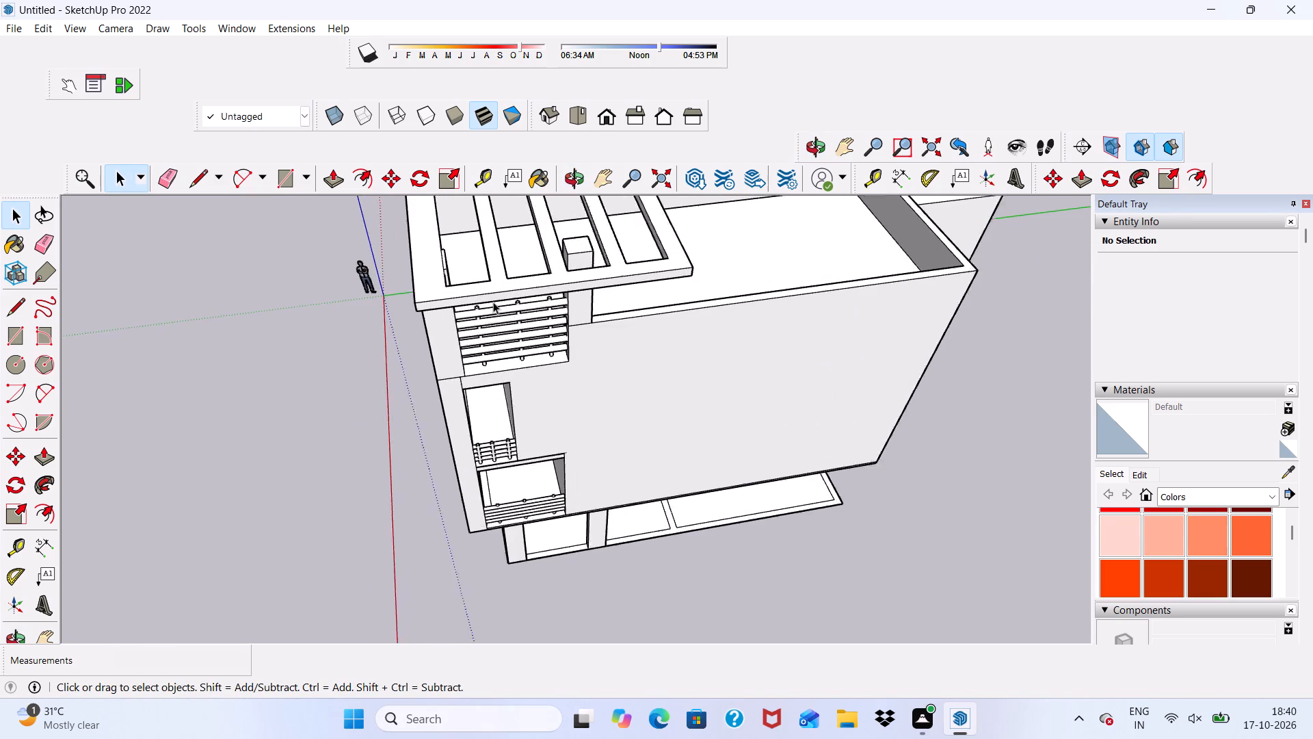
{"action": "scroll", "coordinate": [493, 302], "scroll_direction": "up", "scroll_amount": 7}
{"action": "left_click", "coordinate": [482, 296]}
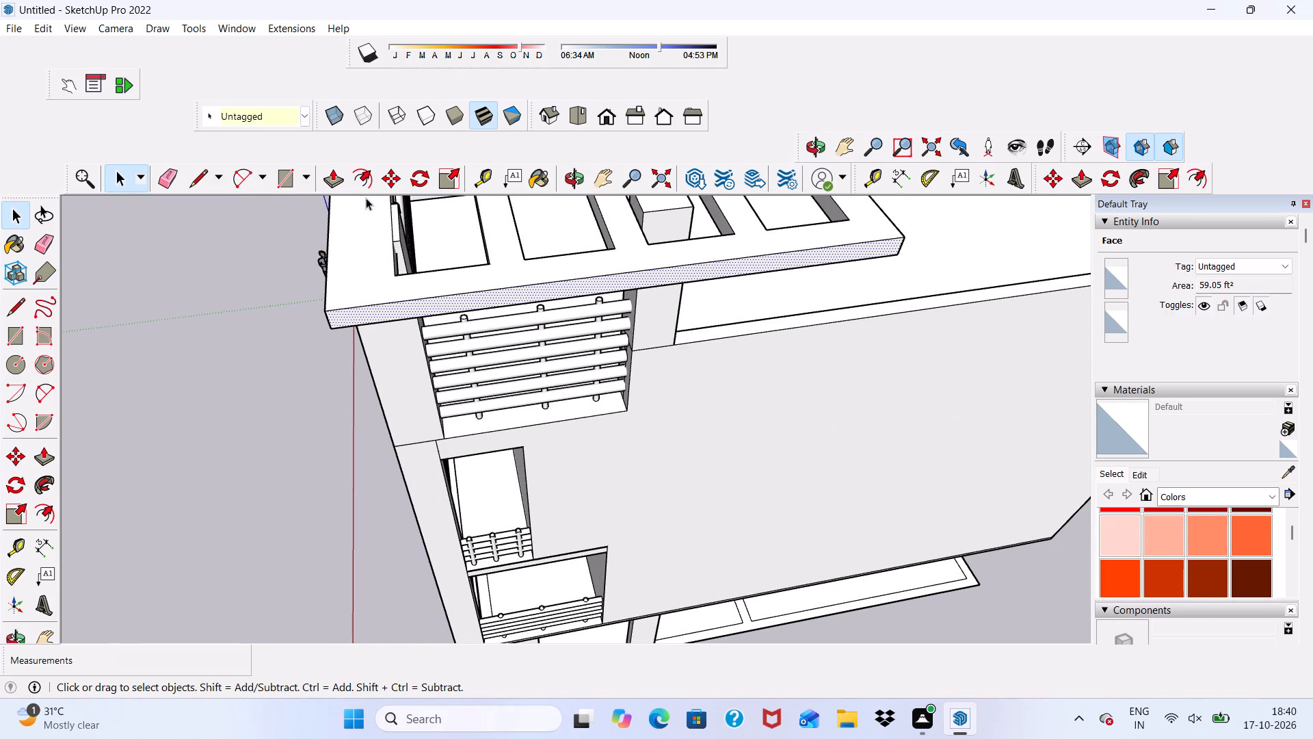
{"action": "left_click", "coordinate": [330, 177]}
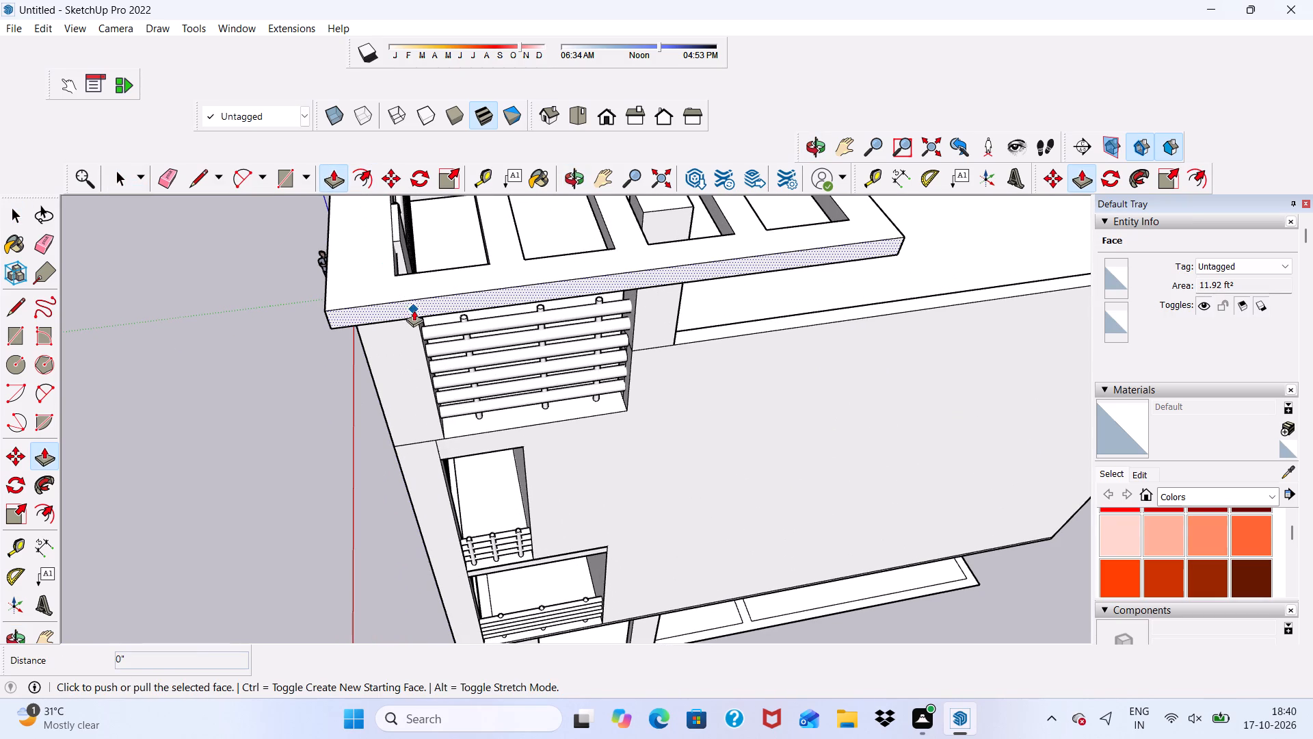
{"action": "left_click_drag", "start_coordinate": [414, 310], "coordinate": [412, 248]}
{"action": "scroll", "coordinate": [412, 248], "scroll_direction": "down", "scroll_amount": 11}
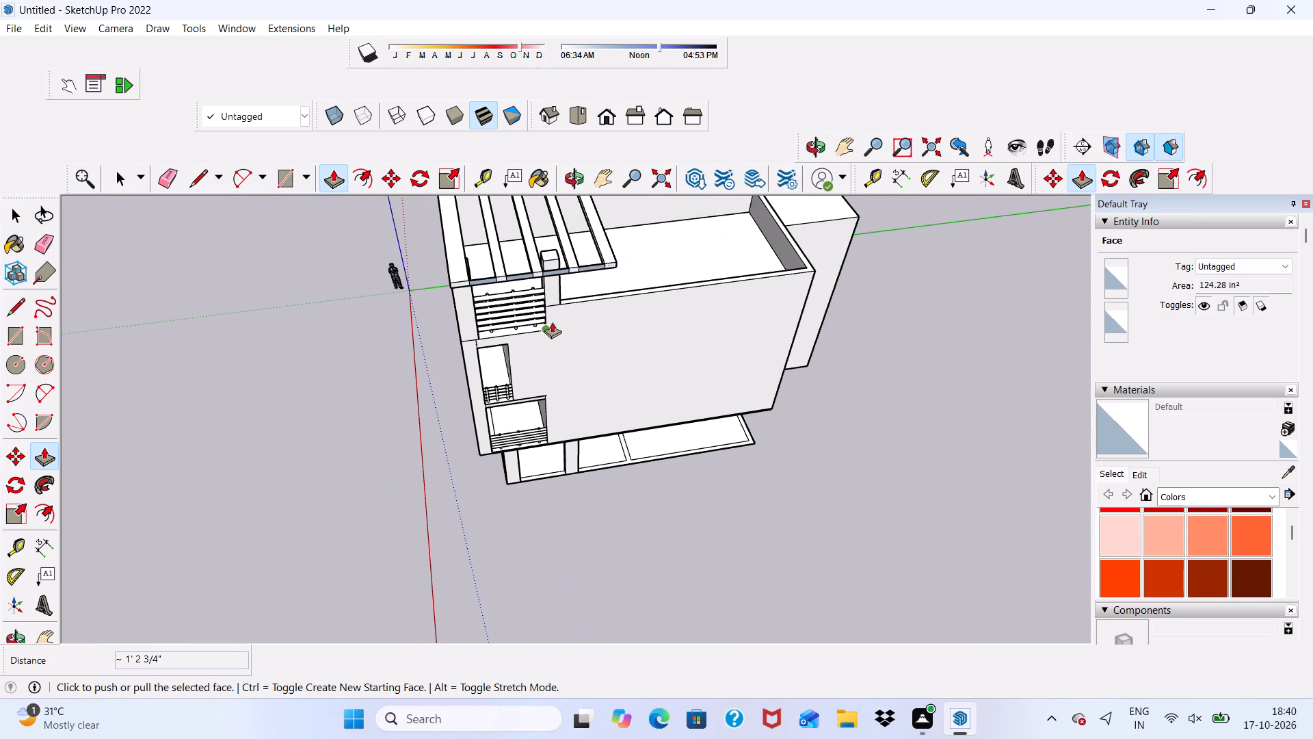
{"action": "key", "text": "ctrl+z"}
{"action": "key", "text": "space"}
Examine the slatted terrace roof and the building's front and side from several angles.
{"action": "scroll", "coordinate": [548, 298], "scroll_direction": "down", "scroll_amount": 5}
{"action": "scroll", "coordinate": [524, 339], "scroll_direction": "up", "scroll_amount": 1}
{"action": "middle_click_drag", "start_coordinate": [524, 339], "coordinate": [887, 229]}
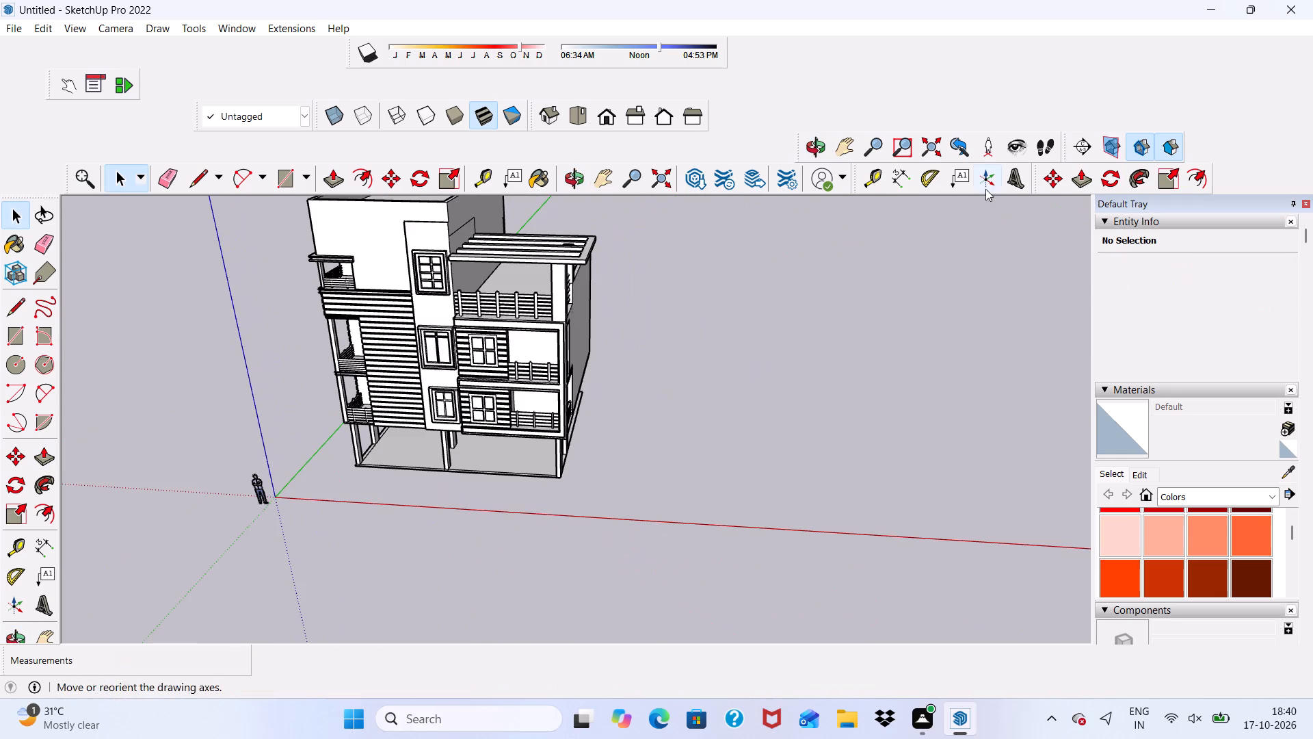
{"action": "scroll", "coordinate": [661, 349], "scroll_direction": "up", "scroll_amount": 7}
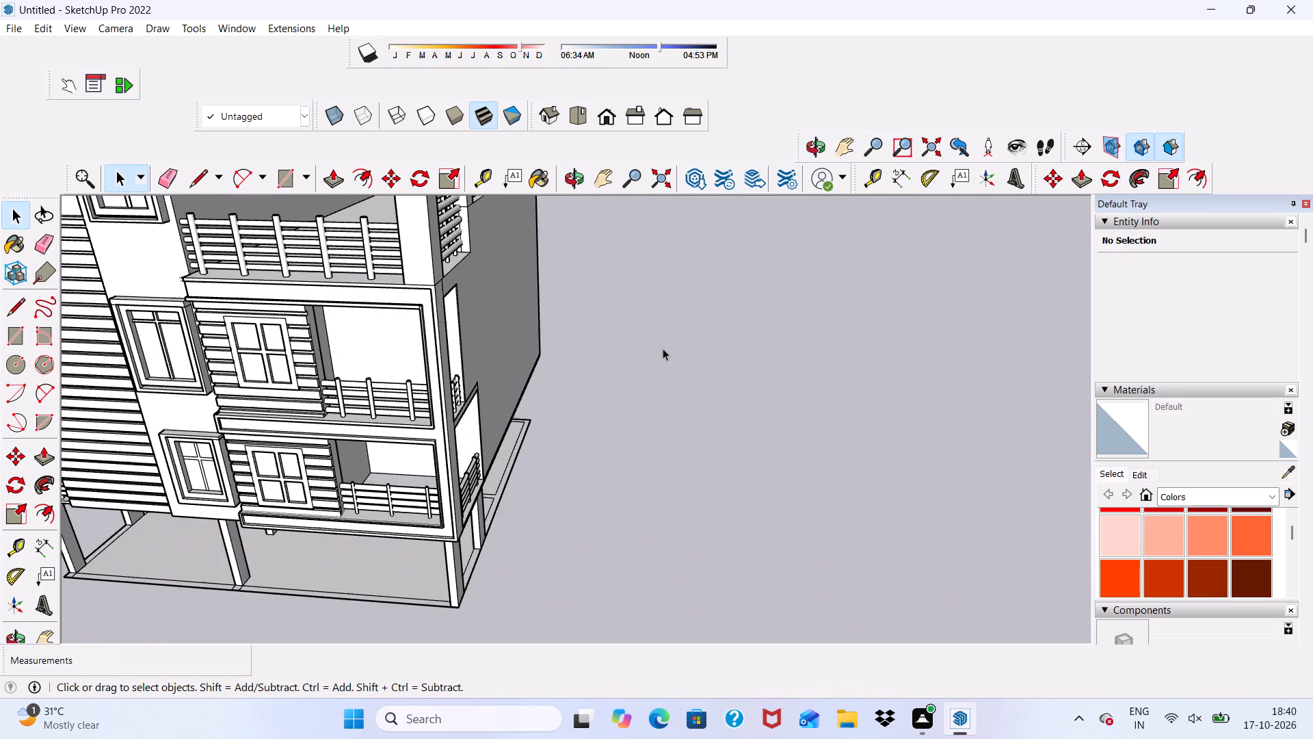
{"action": "middle_click_drag", "start_coordinate": [663, 348], "coordinate": [321, 565]}
{"action": "scroll", "coordinate": [461, 351], "scroll_direction": "down", "scroll_amount": 10}
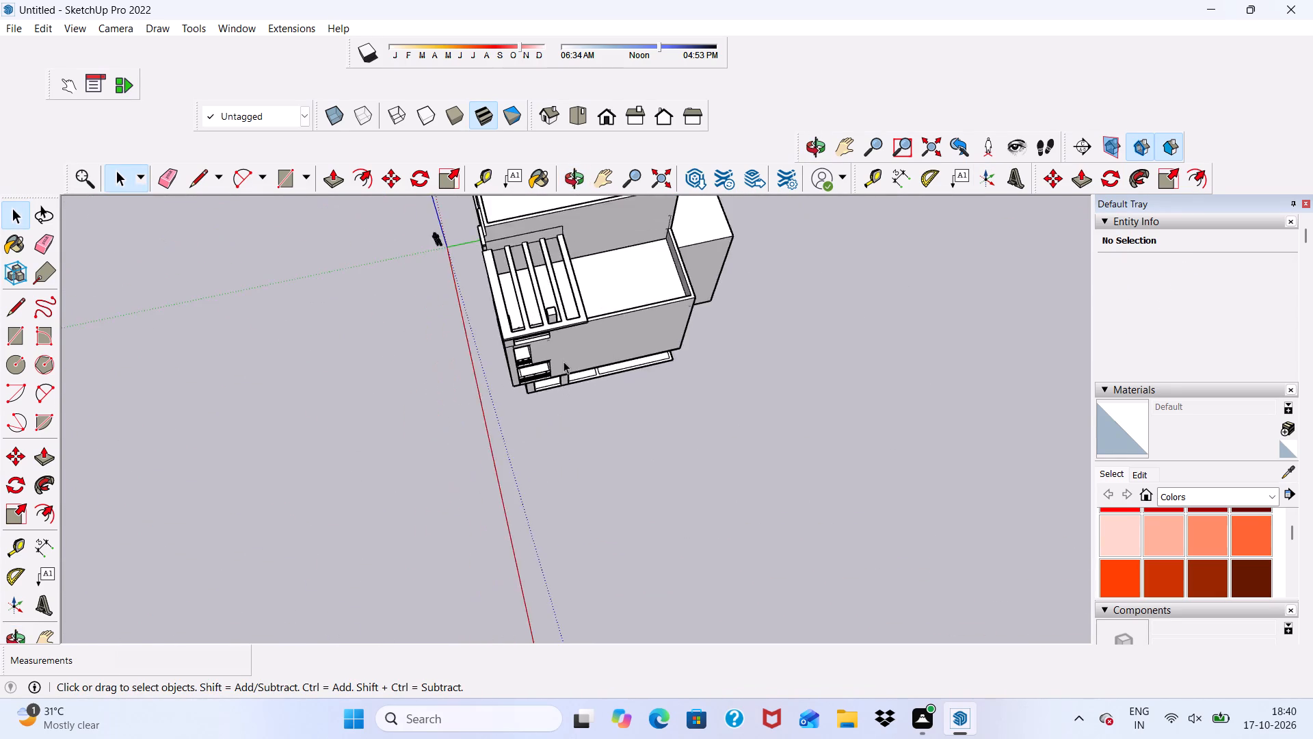
{"action": "scroll", "coordinate": [563, 361], "scroll_direction": "up", "scroll_amount": 10}
{"action": "scroll", "coordinate": [555, 246], "scroll_direction": "up", "scroll_amount": 9}
{"action": "scroll", "coordinate": [505, 242], "scroll_direction": "down", "scroll_amount": 4}
{"action": "middle_click_drag", "start_coordinate": [505, 241], "coordinate": [572, 124]}
{"action": "scroll", "coordinate": [488, 237], "scroll_direction": "down", "scroll_amount": 16}
{"action": "middle_click_drag", "start_coordinate": [457, 338], "coordinate": [470, 305]}
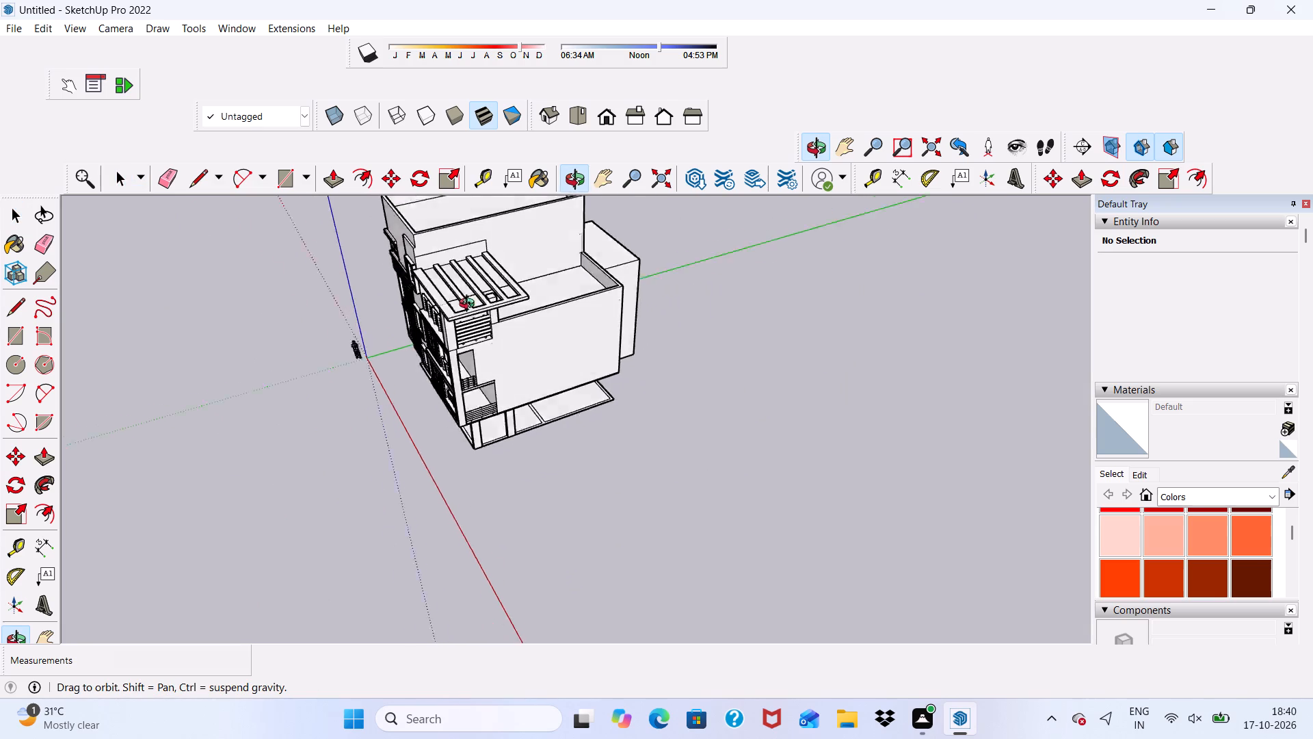
{"action": "middle_click_drag", "start_coordinate": [470, 305], "coordinate": [868, 282]}
{"action": "scroll", "coordinate": [563, 348], "scroll_direction": "up", "scroll_amount": 3}
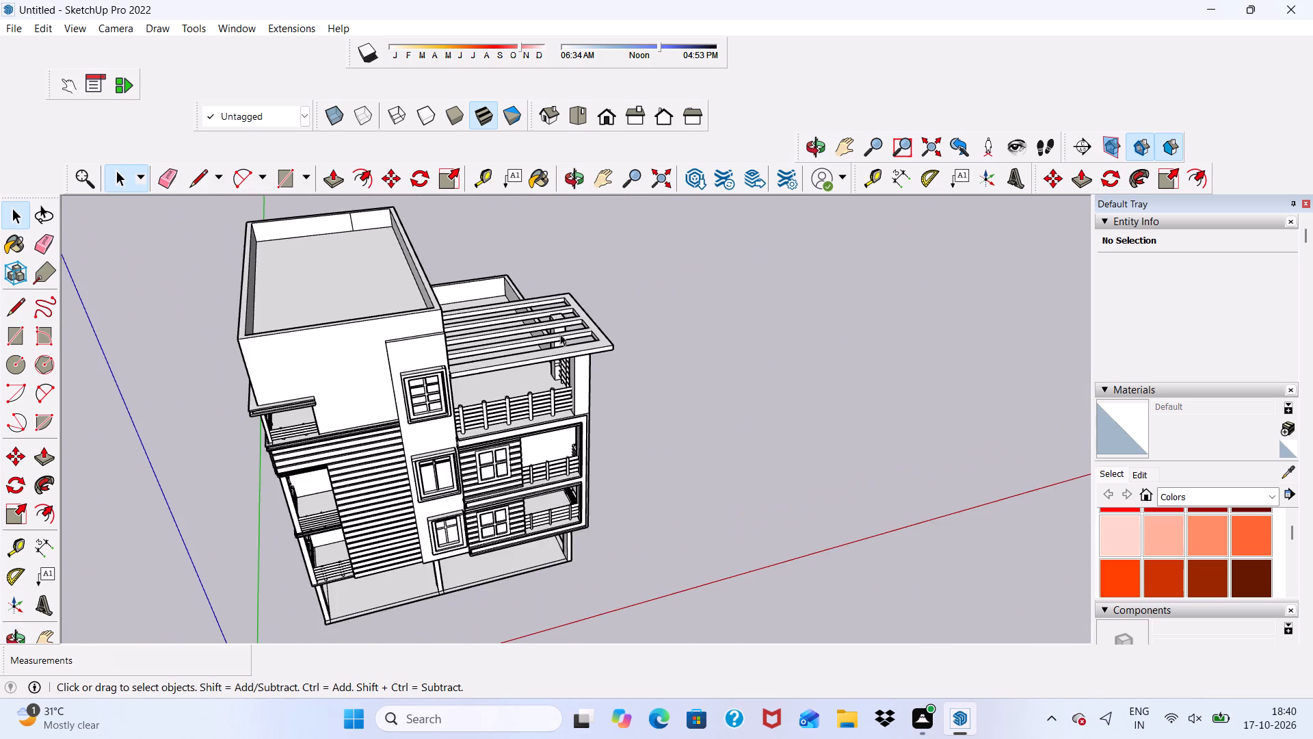
Undo the recent Push/Pull operations that cut the four long openings through the terrace roof slab.
{"action": "scroll", "coordinate": [563, 326], "scroll_direction": "up", "scroll_amount": 4}
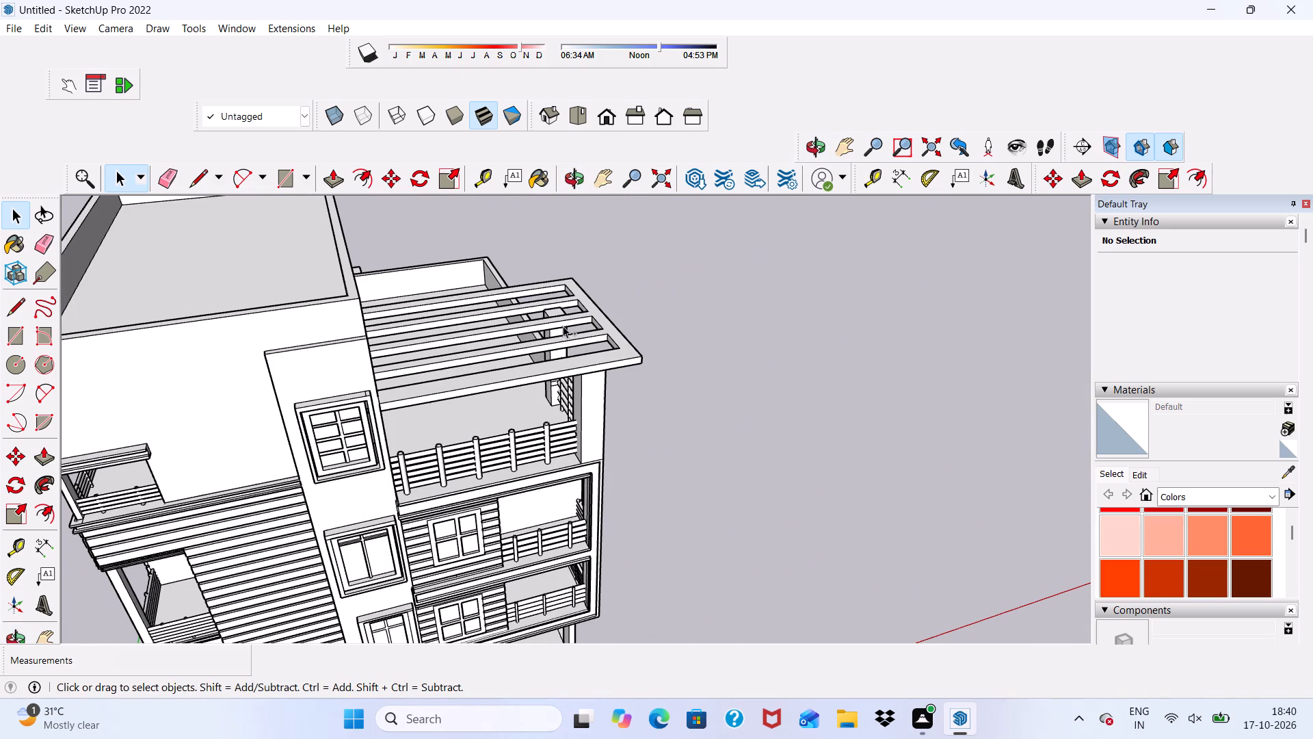
{"action": "key", "text": "ctrl+z"}
{"action": "key", "text": "ctrl+z"}
{"action": "key", "text": "ctrl+z"}
{"action": "key", "text": "ctrl+z"}
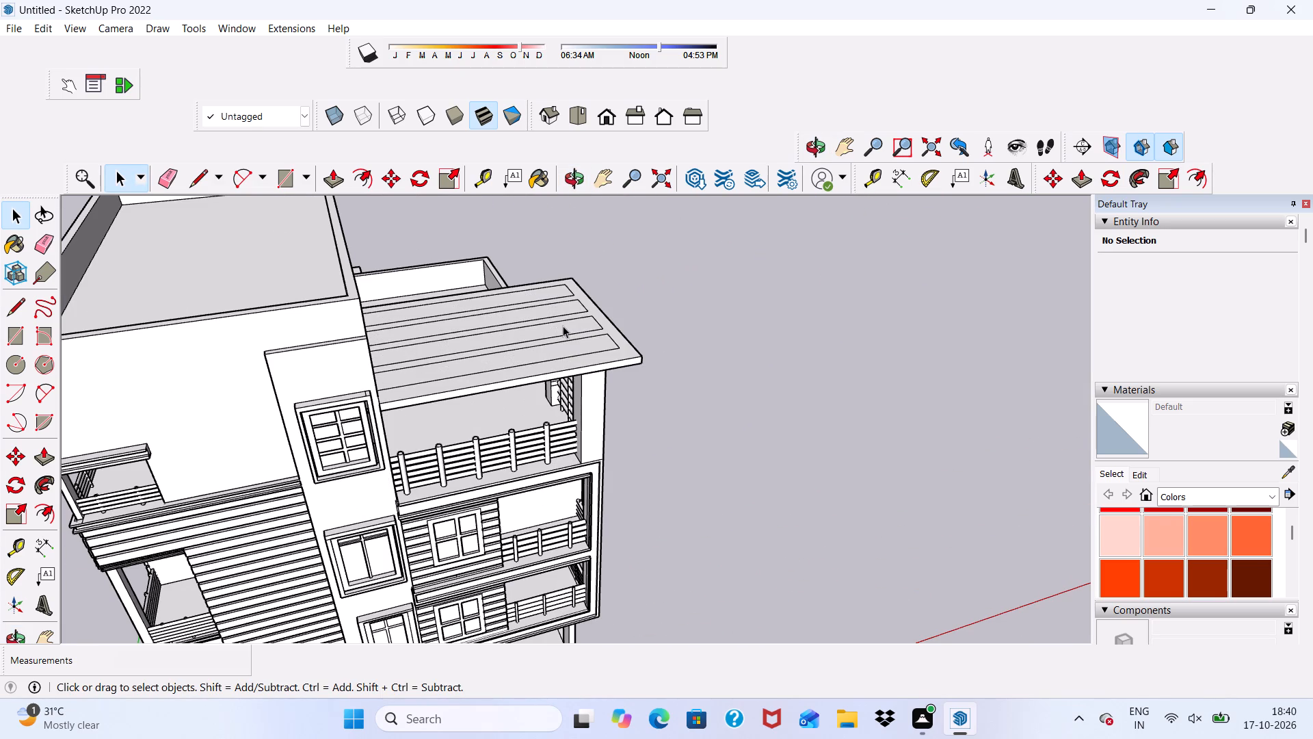
{"action": "key", "text": "ctrl+z"}
Push/Pull the roof slab's outer side face inward about 1' 2 3/4", plus a further 1' 10 15/16" toward the columns.
{"action": "scroll", "coordinate": [694, 297], "scroll_direction": "down", "scroll_amount": 1}
{"action": "middle_click_drag", "start_coordinate": [696, 303], "coordinate": [100, 0]}
{"action": "scroll", "coordinate": [487, 228], "scroll_direction": "up", "scroll_amount": 4}
{"action": "scroll", "coordinate": [660, 320], "scroll_direction": "up", "scroll_amount": 5}
{"action": "scroll", "coordinate": [660, 320], "scroll_direction": "down", "scroll_amount": 5}
{"action": "middle_click_drag", "start_coordinate": [662, 331], "coordinate": [650, 433]}
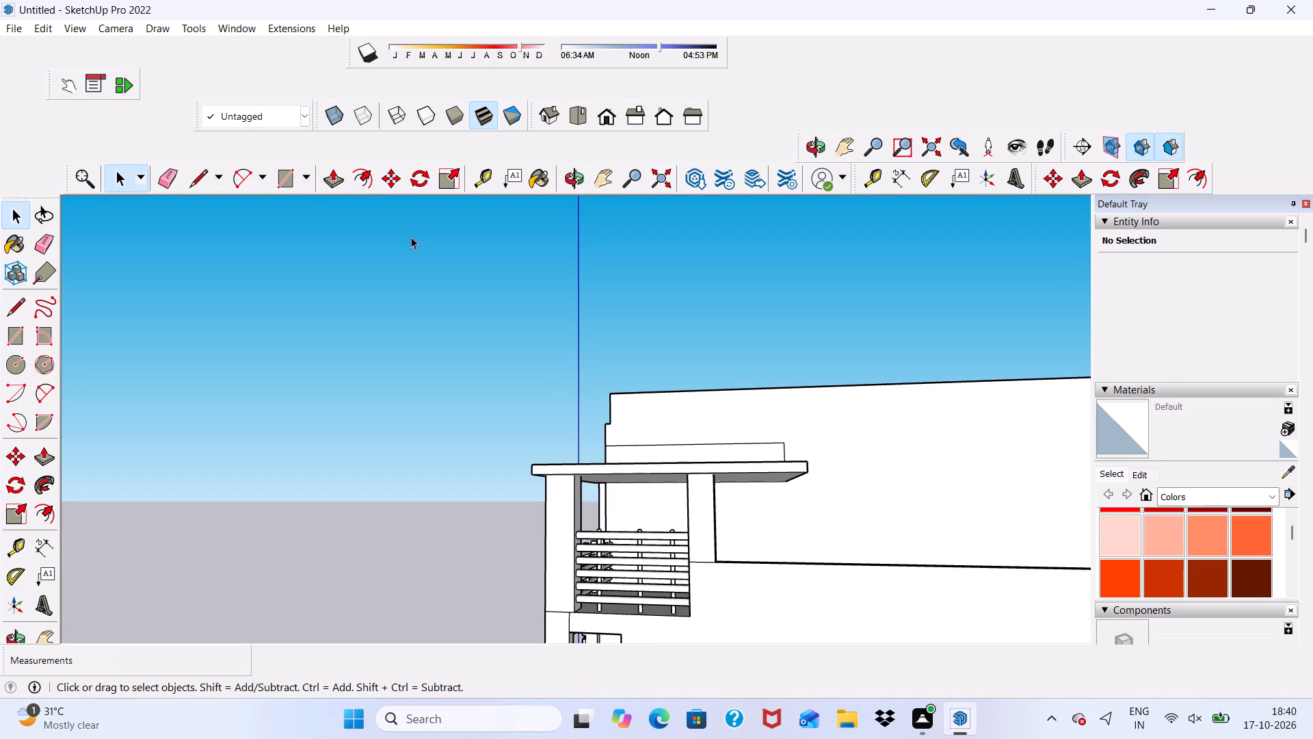
{"action": "left_click", "coordinate": [336, 168]}
{"action": "scroll", "coordinate": [344, 240], "scroll_direction": "up", "scroll_amount": 3}
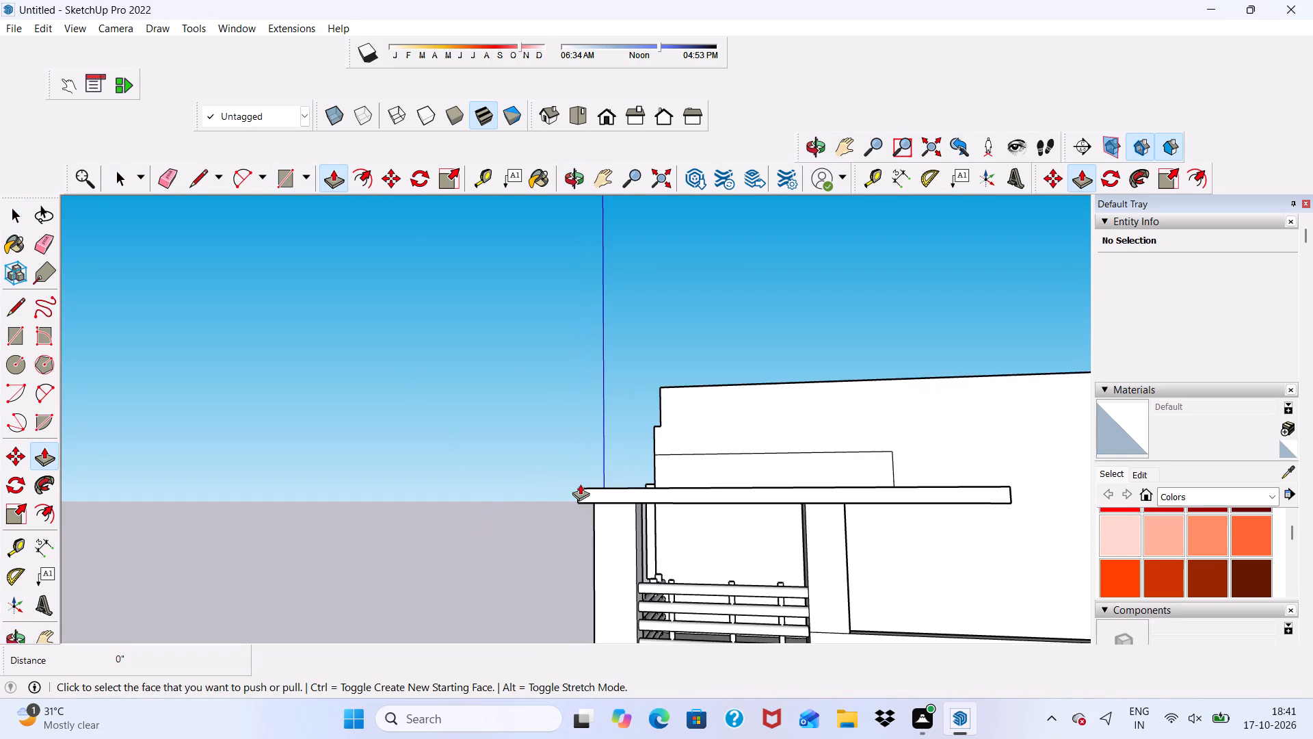
{"action": "left_click_drag", "start_coordinate": [622, 491], "coordinate": [638, 485]}
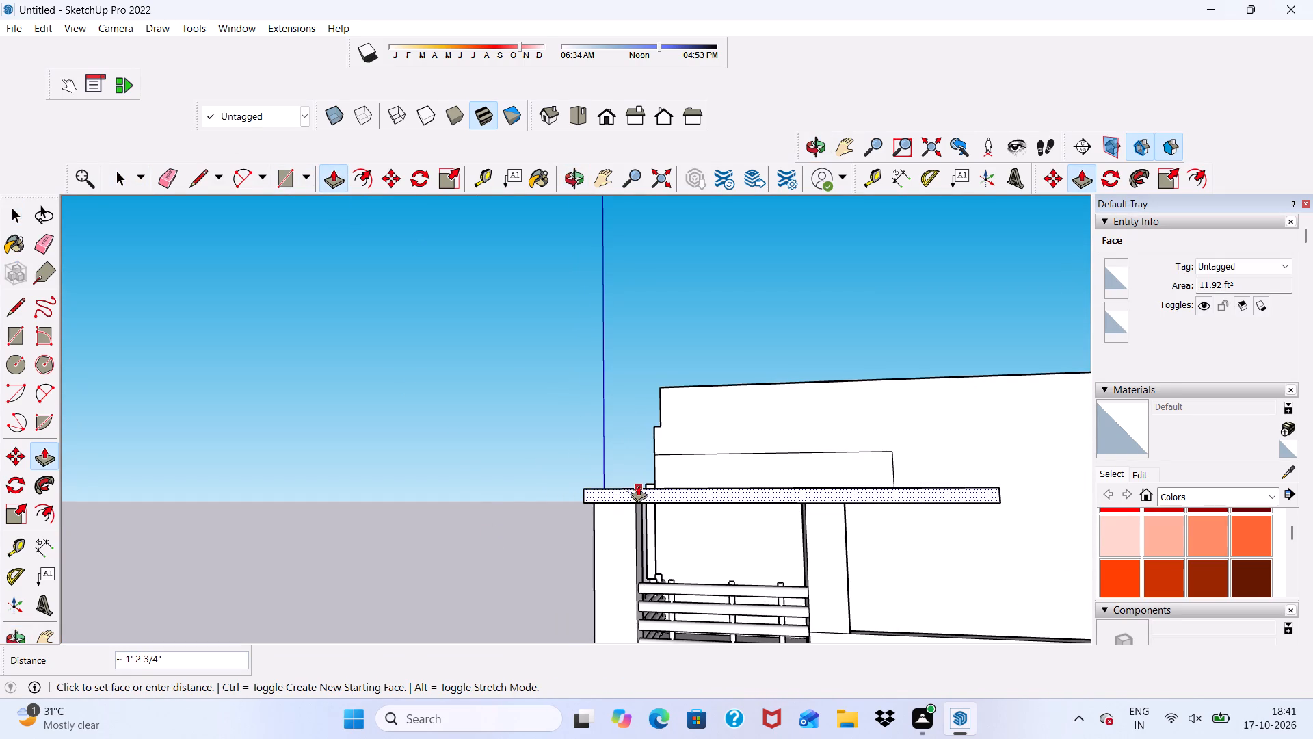
{"action": "scroll", "coordinate": [573, 400], "scroll_direction": "down", "scroll_amount": 5}
{"action": "middle_click_drag", "start_coordinate": [654, 490], "coordinate": [654, 417]}
{"action": "scroll", "coordinate": [659, 344], "scroll_direction": "up", "scroll_amount": 5}
{"action": "scroll", "coordinate": [624, 389], "scroll_direction": "up", "scroll_amount": 3}
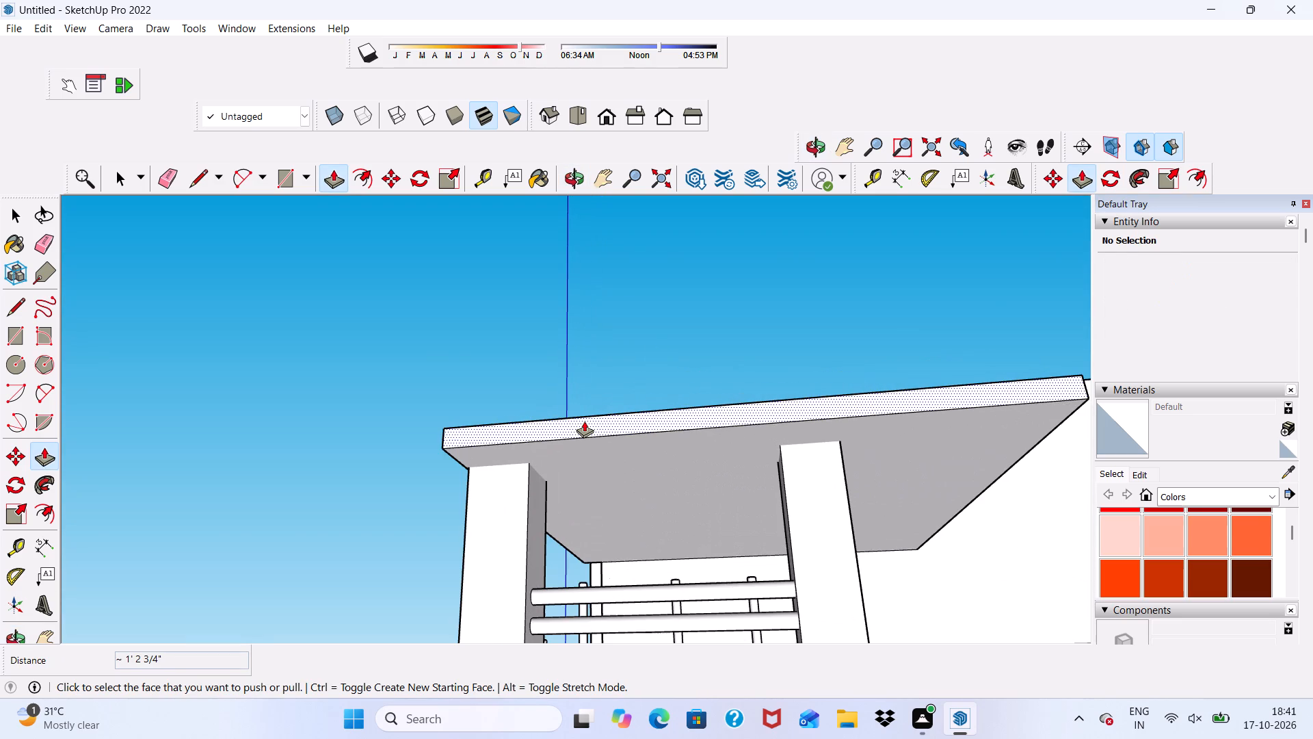
{"action": "left_click_drag", "start_coordinate": [584, 421], "coordinate": [594, 443]}
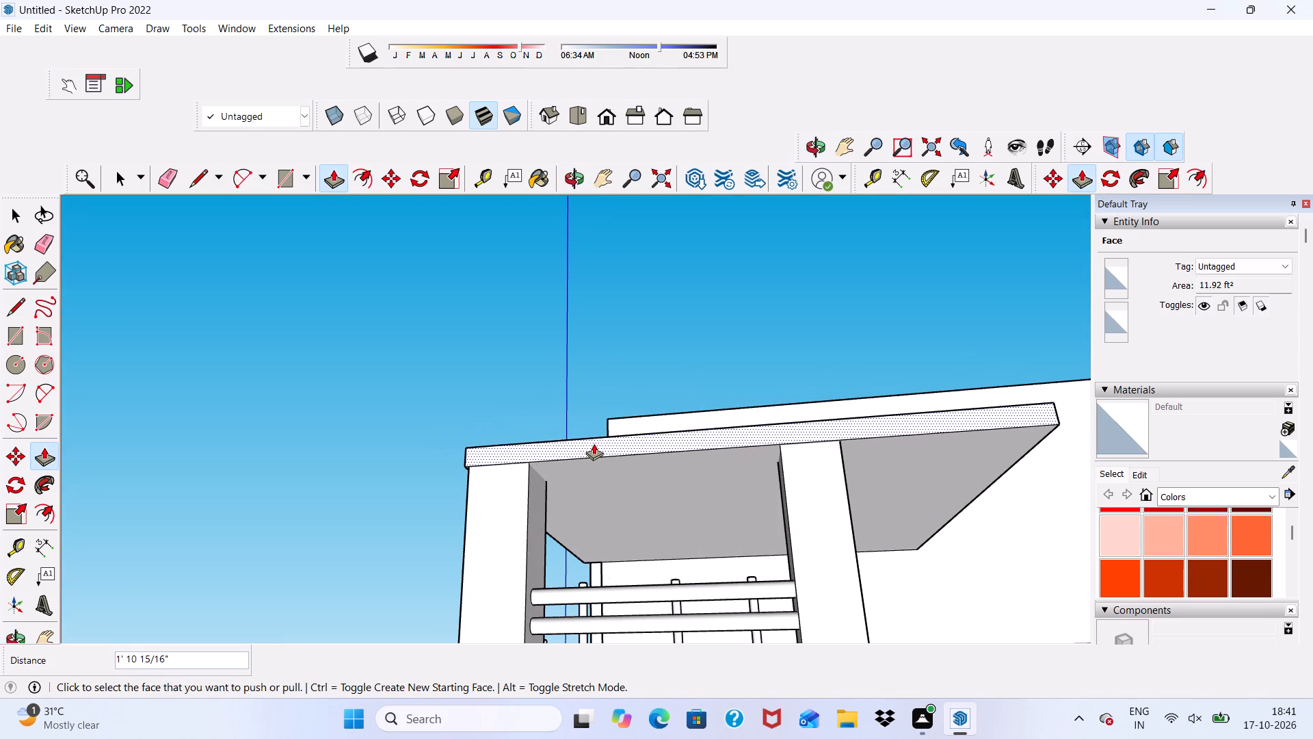
Push/Pull the roof slab's long rear face inward about 1' 3 9/16", plus a further 3' 4 9/16" toward the column.
{"action": "scroll", "coordinate": [480, 335], "scroll_direction": "down", "scroll_amount": 5}
{"action": "middle_click_drag", "start_coordinate": [559, 435], "coordinate": [425, 554]}
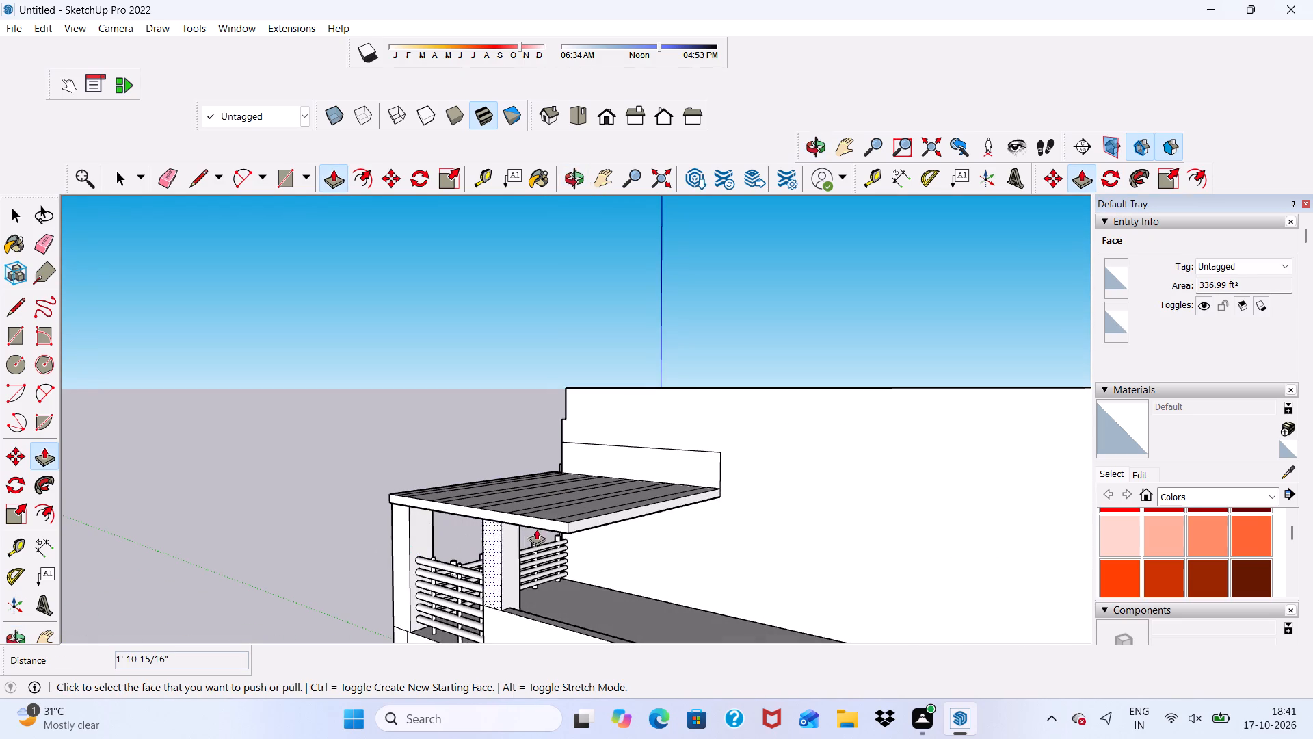
{"action": "scroll", "coordinate": [600, 516], "scroll_direction": "up", "scroll_amount": 8}
{"action": "left_click_drag", "start_coordinate": [538, 534], "coordinate": [418, 510]}
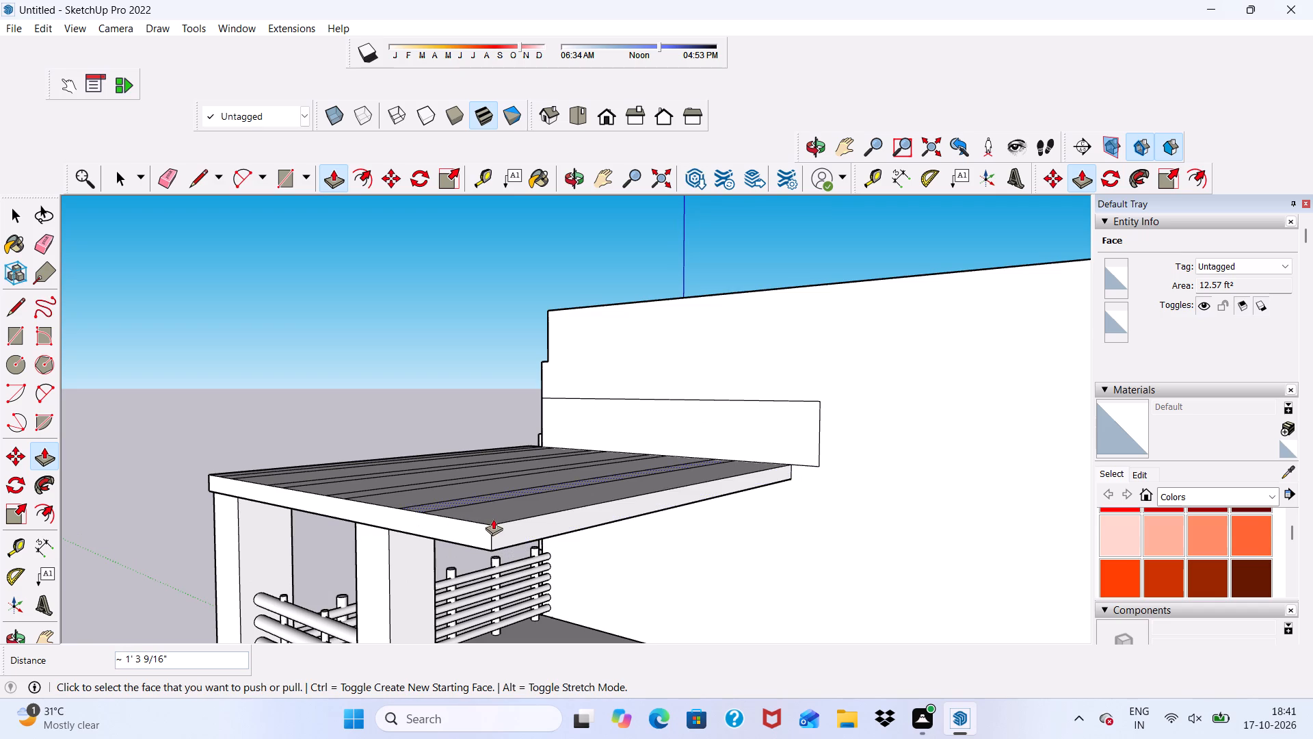
{"action": "scroll", "coordinate": [499, 540], "scroll_direction": "up", "scroll_amount": 4}
{"action": "left_click_drag", "start_coordinate": [499, 527], "coordinate": [492, 524]}
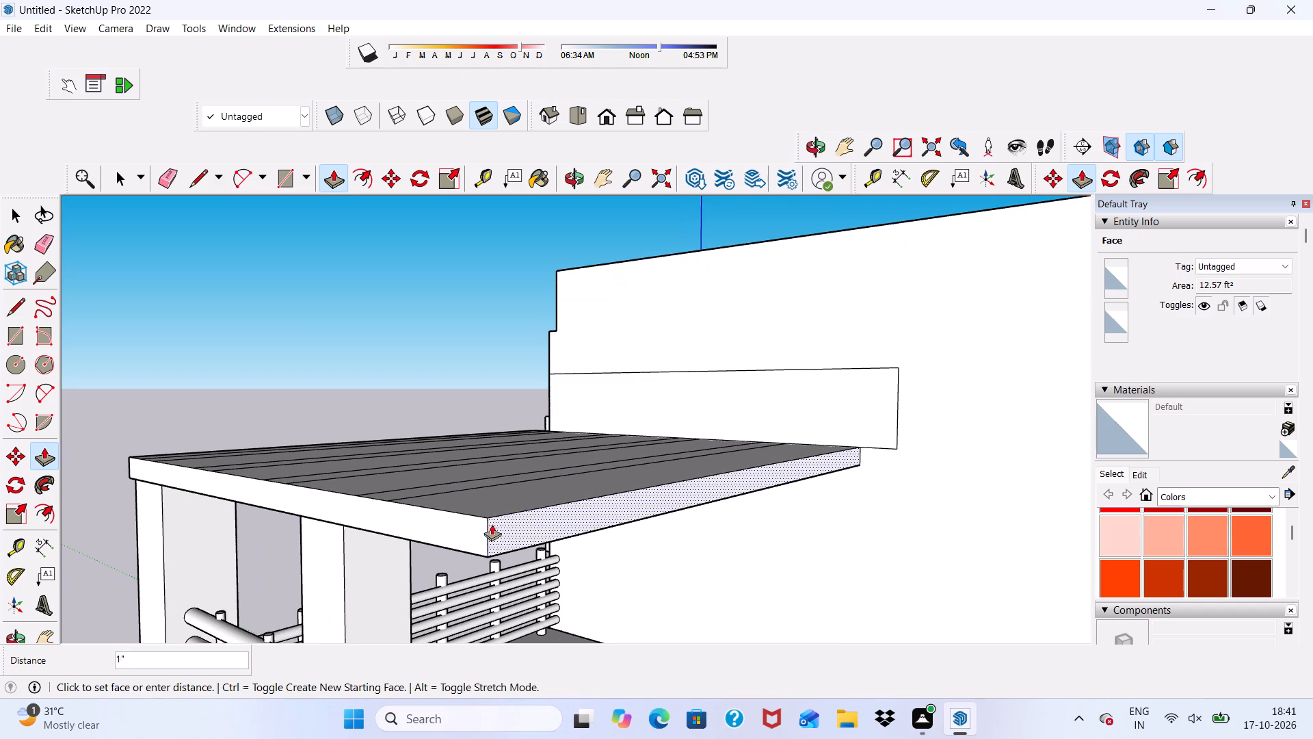
{"action": "left_click_drag", "start_coordinate": [492, 524], "coordinate": [376, 496]}
Push/Pull the roof slab's rear face another 8 15/16" inward to bring it to the column, and check the edge.
{"action": "scroll", "coordinate": [330, 425], "scroll_direction": "down", "scroll_amount": 6}
{"action": "middle_click_drag", "start_coordinate": [419, 512], "coordinate": [388, 443]}
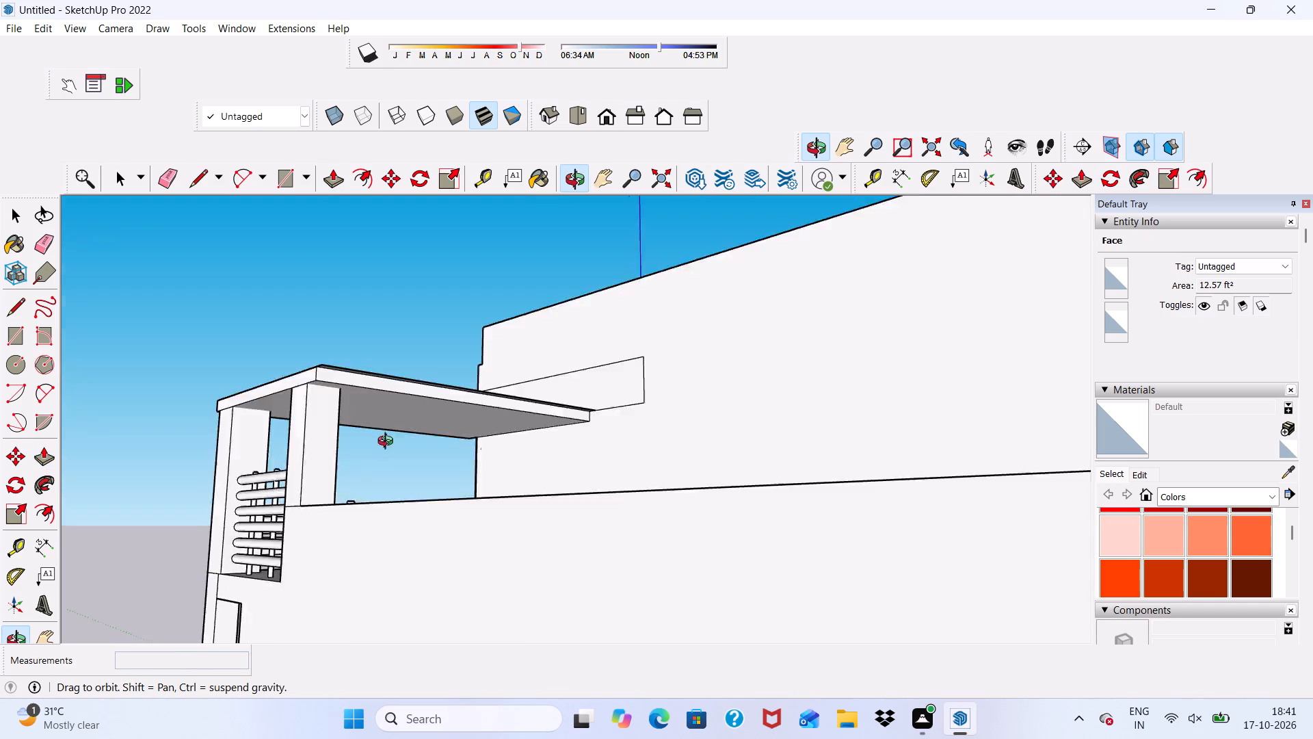
{"action": "middle_click_drag", "start_coordinate": [388, 443], "coordinate": [380, 521]}
{"action": "scroll", "coordinate": [384, 435], "scroll_direction": "up", "scroll_amount": 1}
{"action": "scroll", "coordinate": [275, 521], "scroll_direction": "up", "scroll_amount": 13}
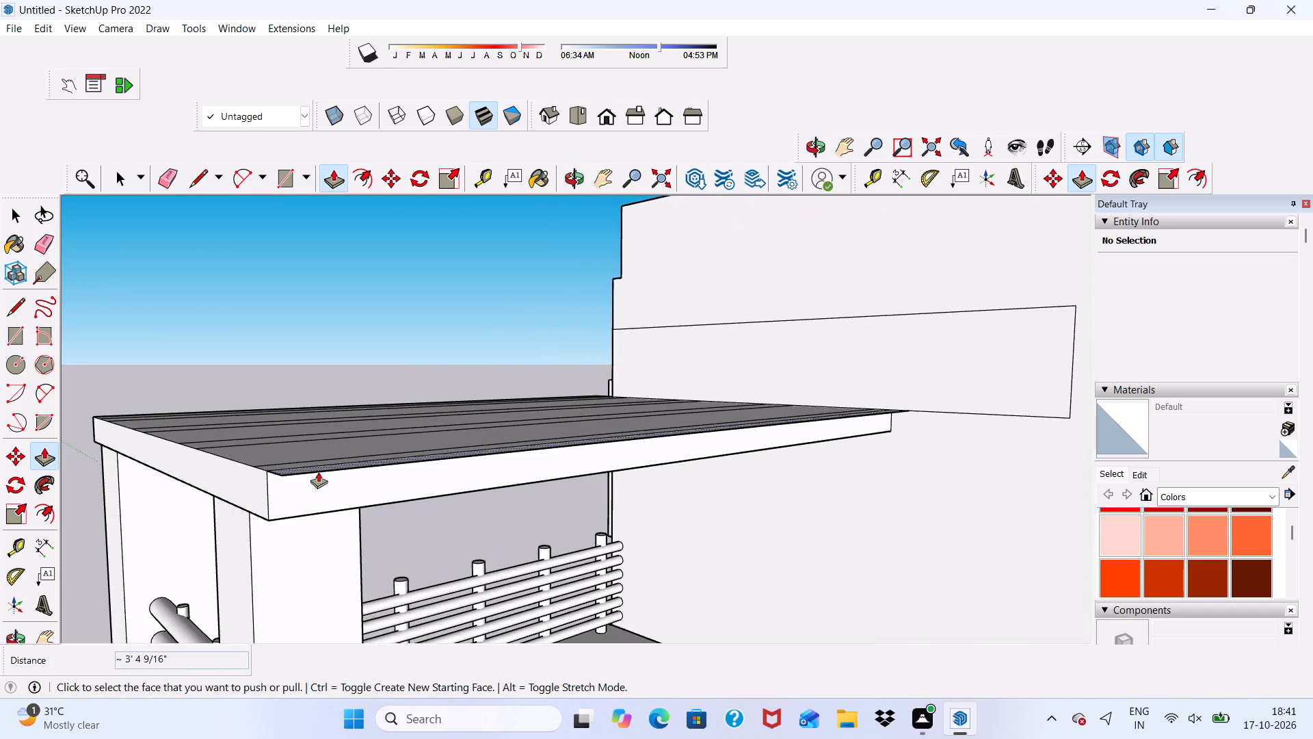
{"action": "scroll", "coordinate": [318, 471], "scroll_direction": "up", "scroll_amount": 4}
{"action": "left_click_drag", "start_coordinate": [271, 489], "coordinate": [243, 473]}
{"action": "scroll", "coordinate": [248, 462], "scroll_direction": "down", "scroll_amount": 4}
{"action": "middle_click_drag", "start_coordinate": [274, 482], "coordinate": [295, 412]}
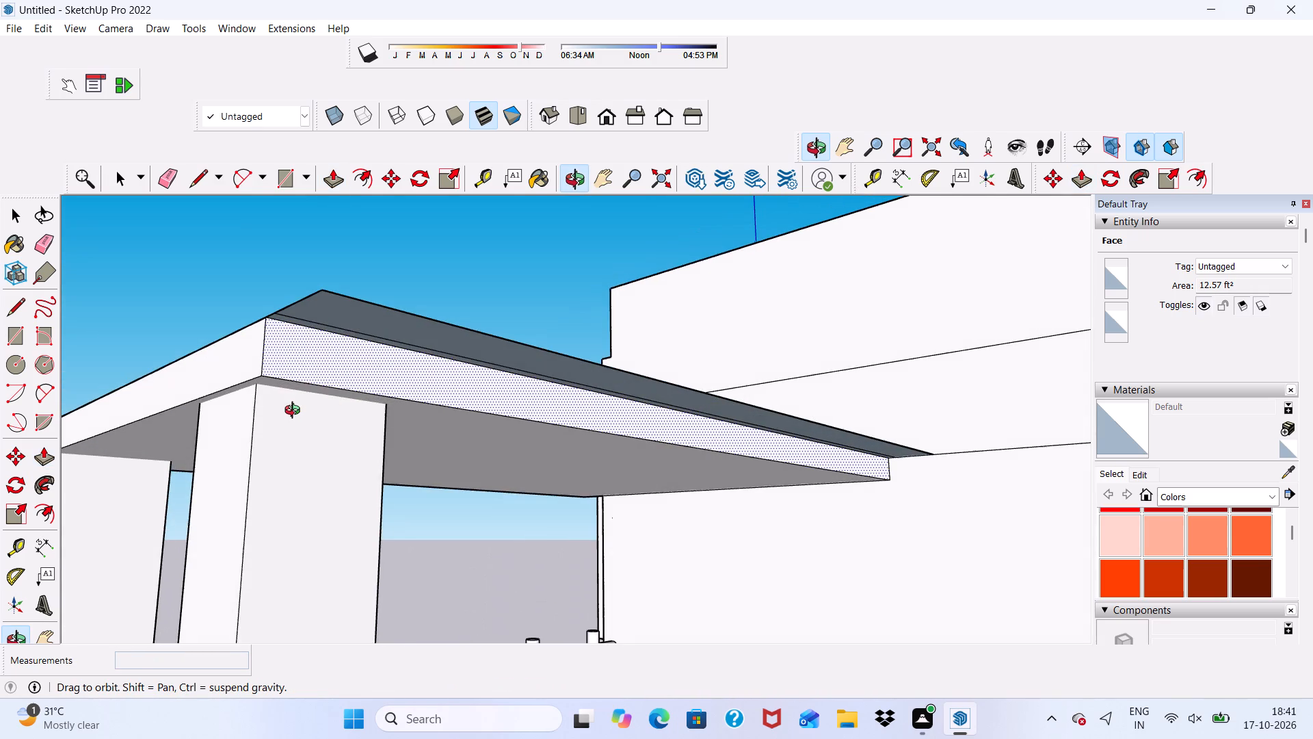
{"action": "middle_click_drag", "start_coordinate": [295, 412], "coordinate": [275, 562]}
{"action": "scroll", "coordinate": [252, 509], "scroll_direction": "down", "scroll_amount": 2}
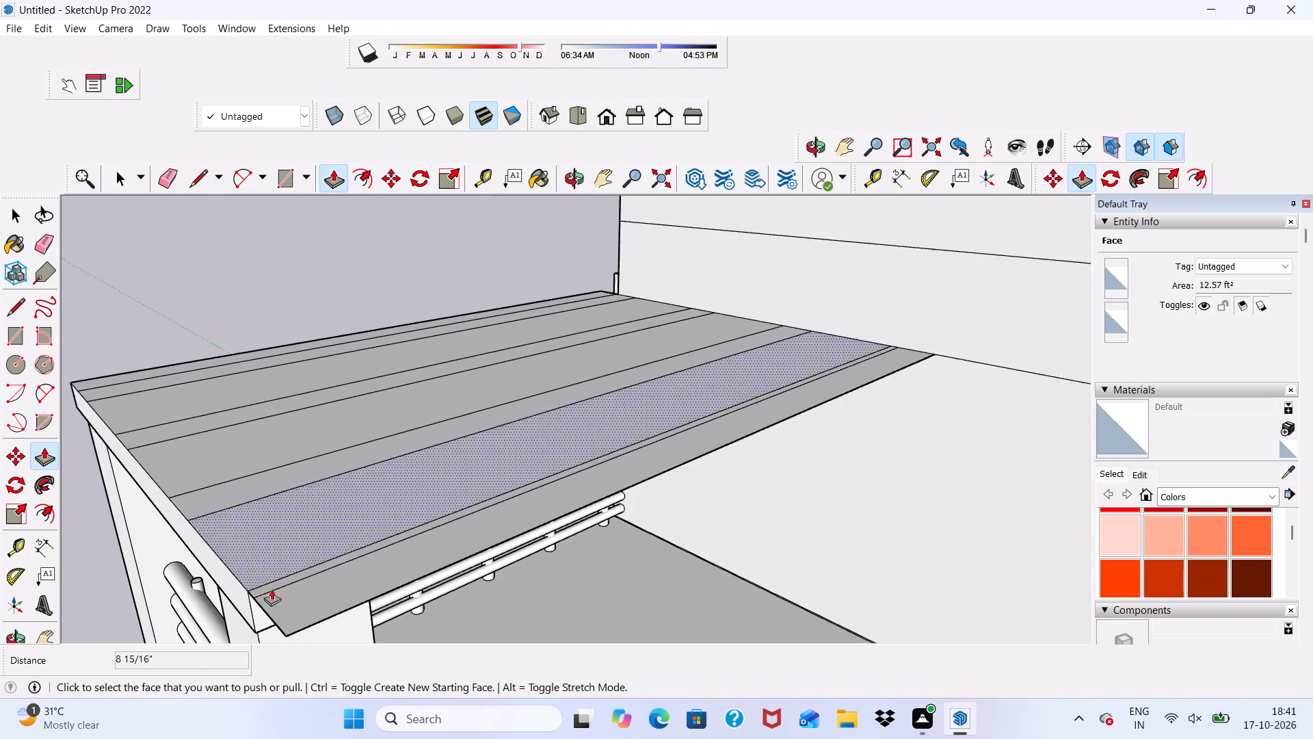
{"action": "scroll", "coordinate": [271, 589], "scroll_direction": "down", "scroll_amount": 2}
{"action": "middle_click_drag", "start_coordinate": [252, 442], "coordinate": [250, 354]}
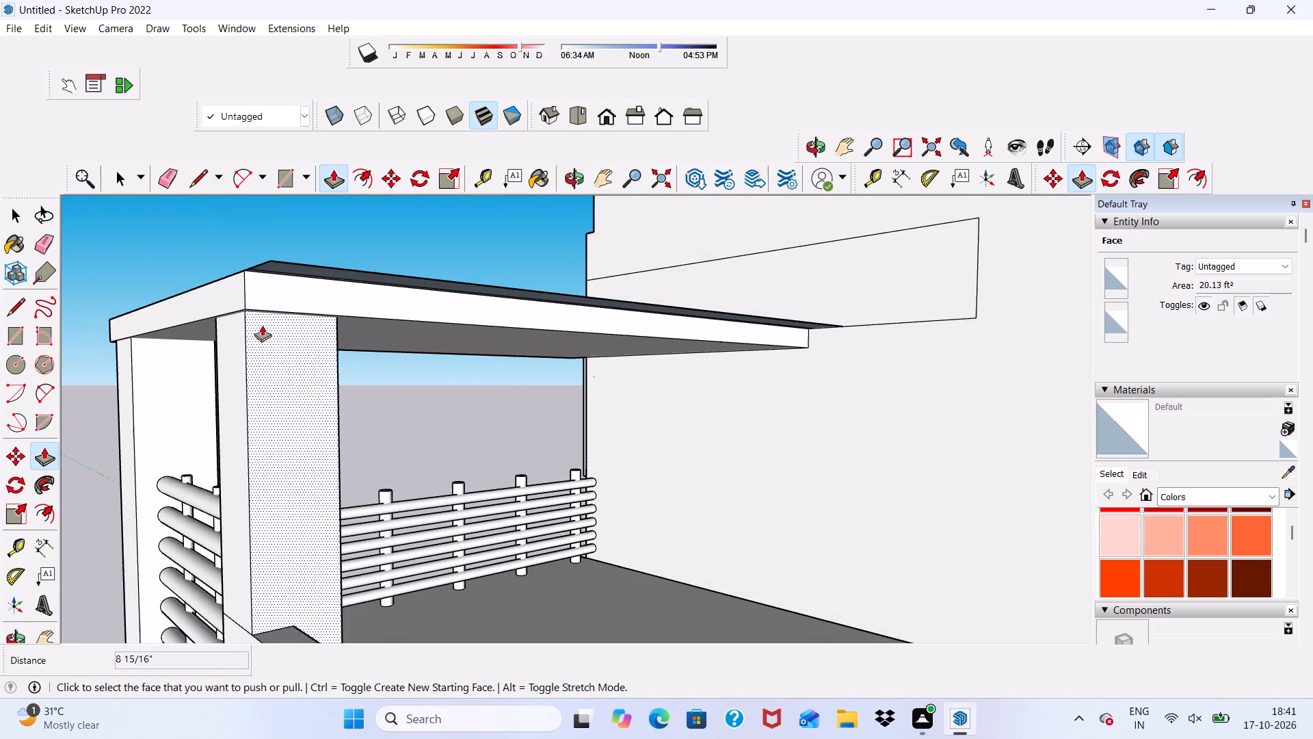
Erase the surplus face overlapping the roof slab's top and the stray edges left at the slab's corner.
{"action": "scroll", "coordinate": [271, 296], "scroll_direction": "up", "scroll_amount": 5}
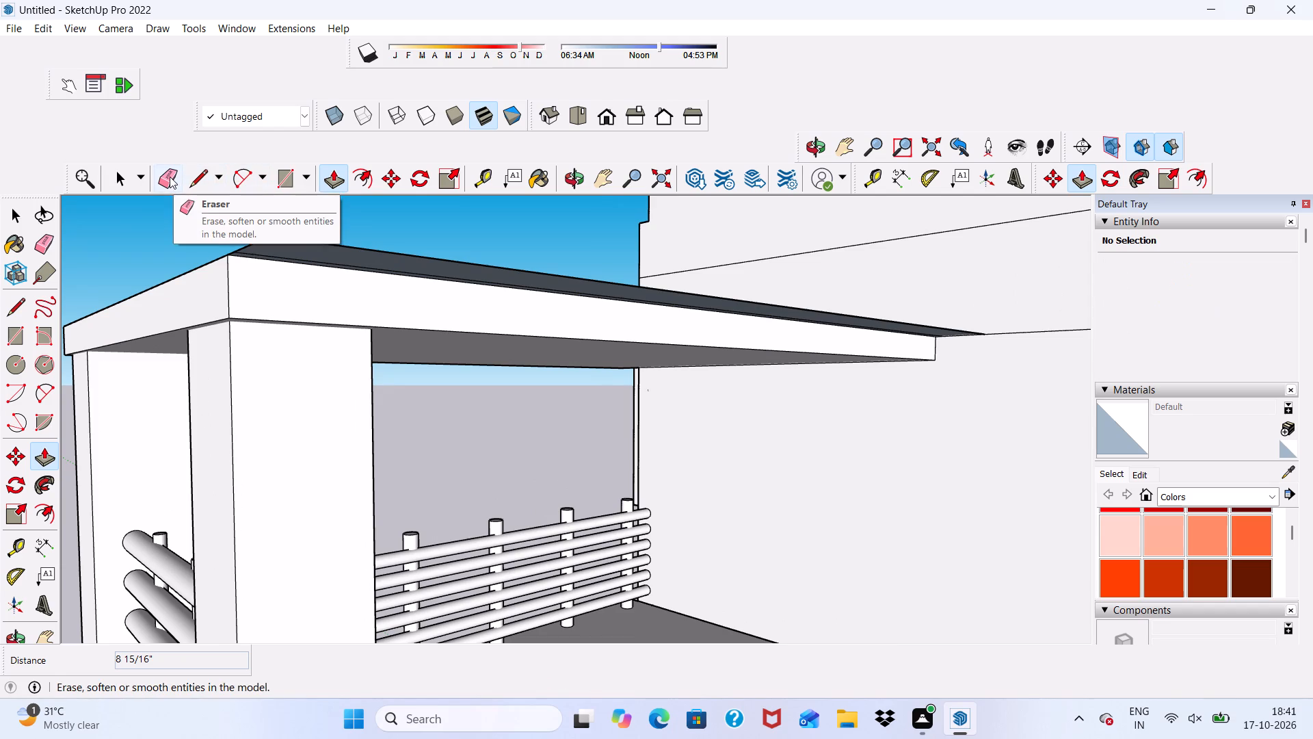
{"action": "left_click", "coordinate": [170, 177]}
{"action": "left_click", "coordinate": [301, 241]}
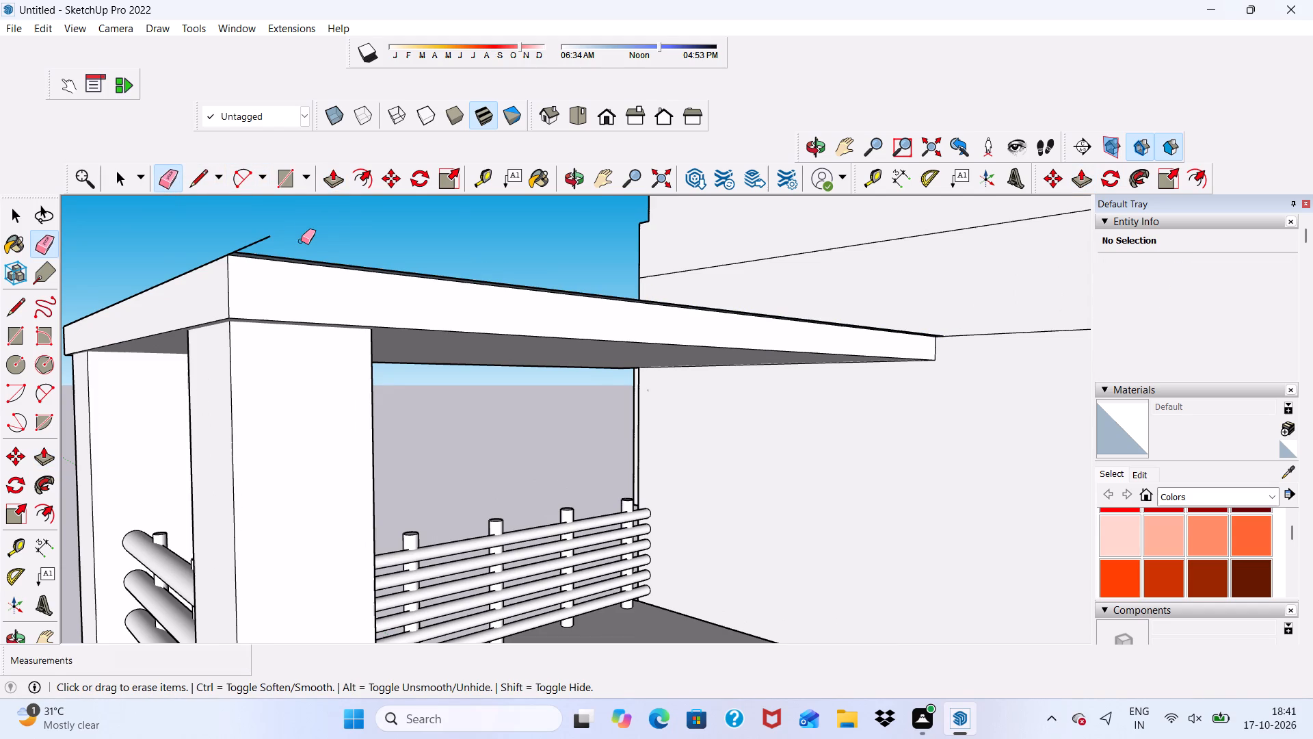
{"action": "middle_click_drag", "start_coordinate": [246, 249], "coordinate": [339, 391]}
{"action": "scroll", "coordinate": [375, 414], "scroll_direction": "down", "scroll_amount": 5}
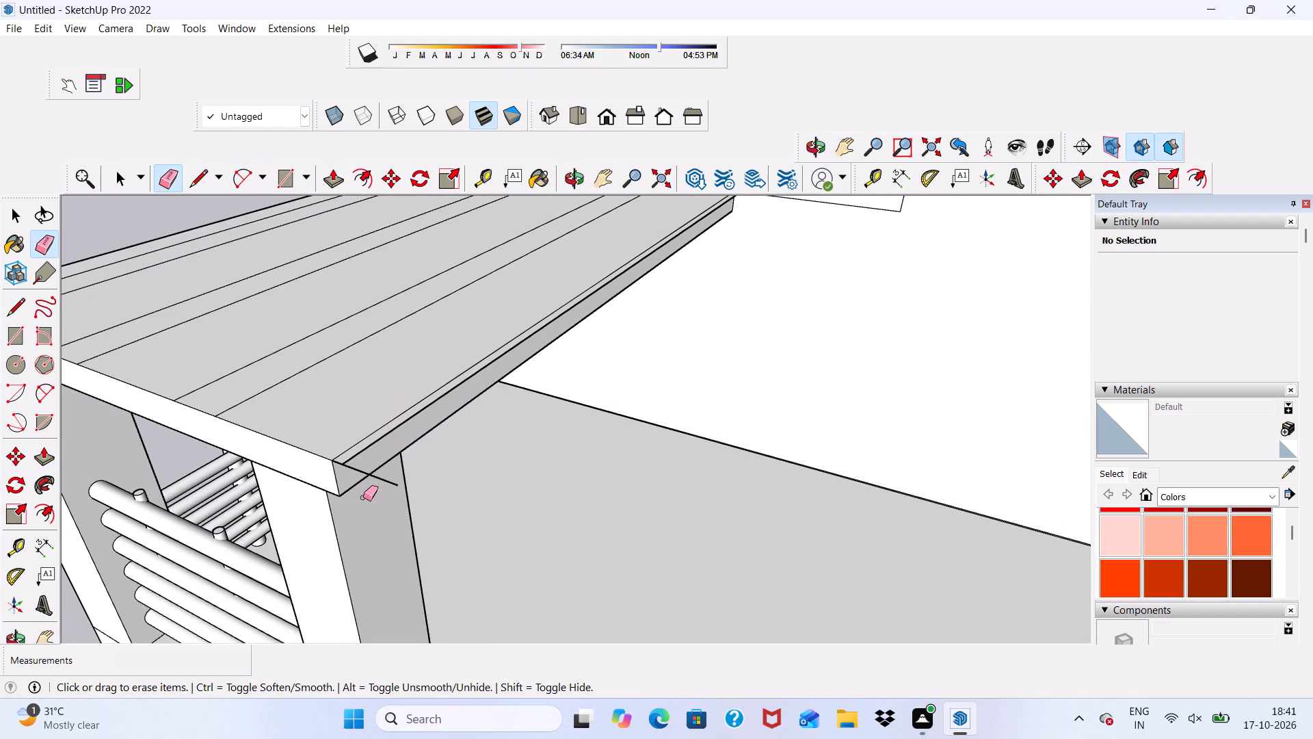
{"action": "scroll", "coordinate": [363, 497], "scroll_direction": "up", "scroll_amount": 4}
{"action": "left_click", "coordinate": [367, 461]}
{"action": "scroll", "coordinate": [358, 434], "scroll_direction": "up", "scroll_amount": 4}
{"action": "scroll", "coordinate": [357, 433], "scroll_direction": "down", "scroll_amount": 1}
{"action": "scroll", "coordinate": [350, 431], "scroll_direction": "up", "scroll_amount": 3}
{"action": "left_click", "coordinate": [345, 431]}
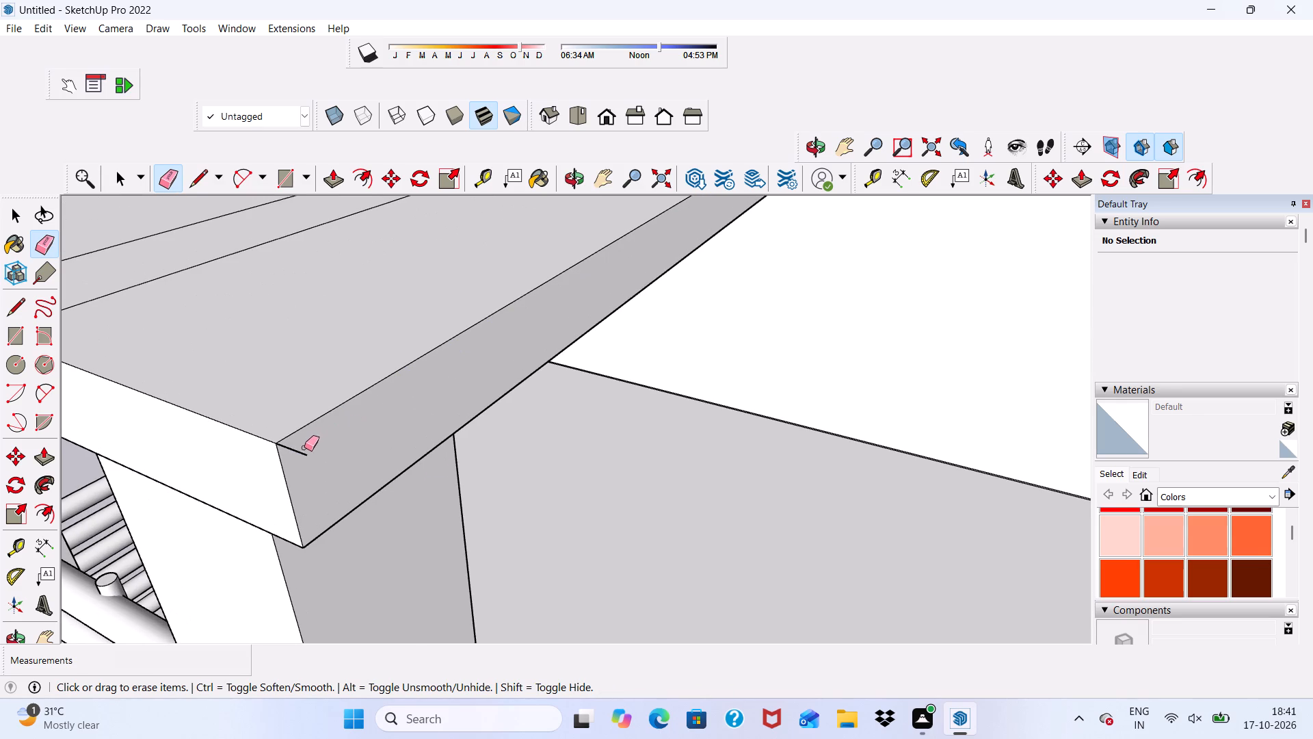
{"action": "left_click_drag", "start_coordinate": [295, 454], "coordinate": [304, 445]}
{"action": "scroll", "coordinate": [261, 465], "scroll_direction": "down", "scroll_amount": 19}
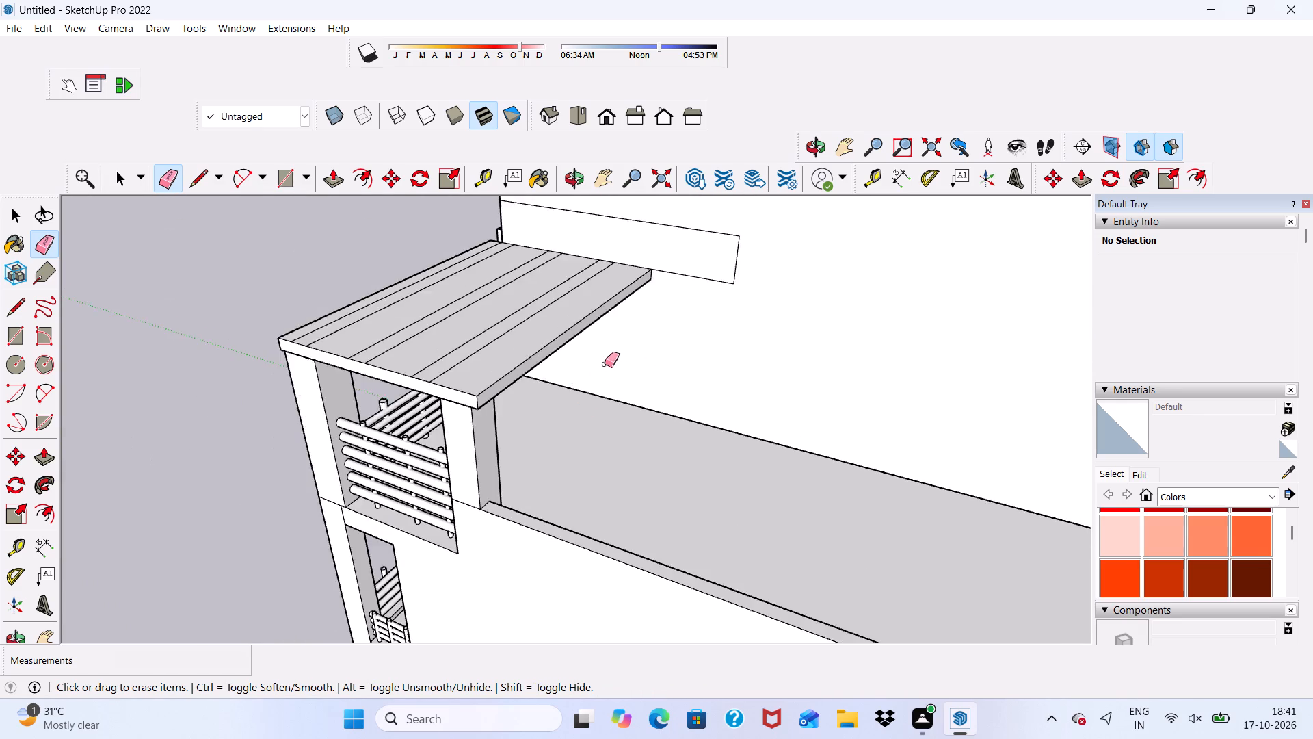
Erase the leftover rectangle outline on the wall behind the roof slab.
{"action": "scroll", "coordinate": [605, 364], "scroll_direction": "down", "scroll_amount": 2}
{"action": "scroll", "coordinate": [650, 271], "scroll_direction": "up", "scroll_amount": 5}
{"action": "left_click_drag", "start_coordinate": [651, 261], "coordinate": [654, 337]}
{"action": "left_click", "coordinate": [654, 337]}
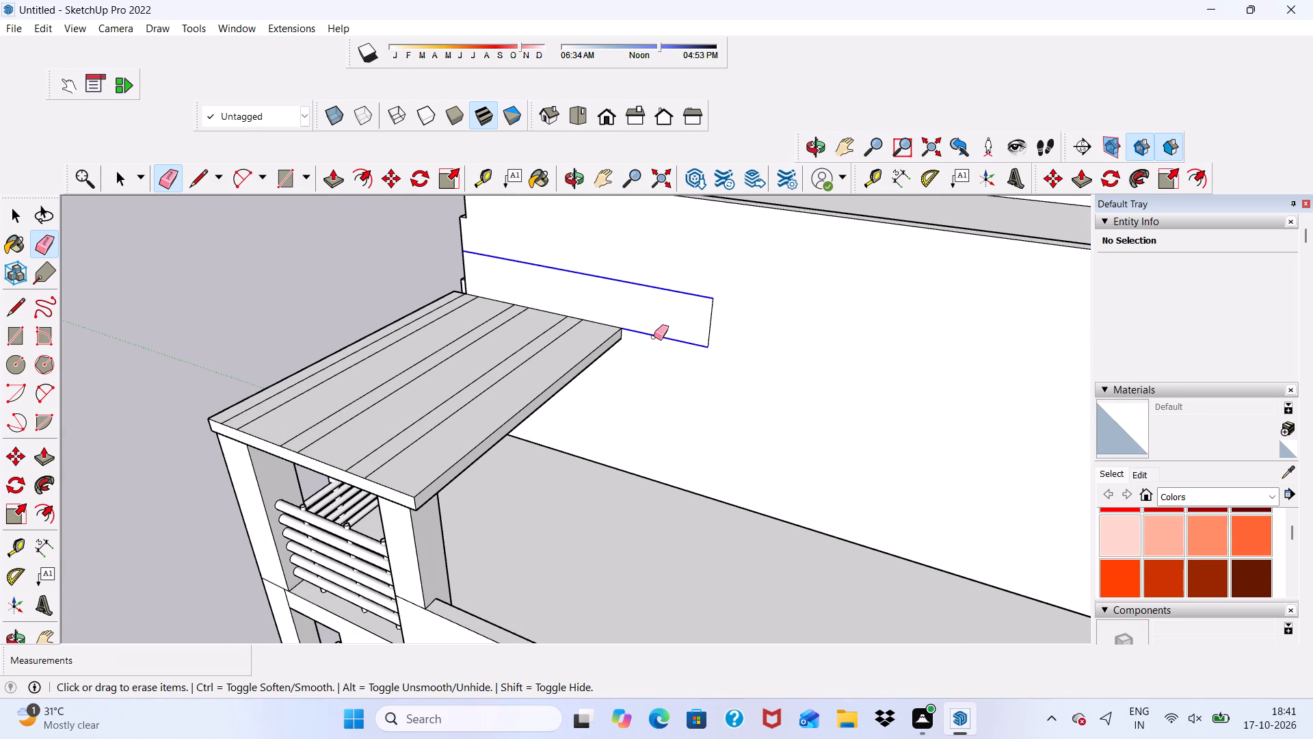
{"action": "left_click_drag", "start_coordinate": [705, 299], "coordinate": [721, 335]}
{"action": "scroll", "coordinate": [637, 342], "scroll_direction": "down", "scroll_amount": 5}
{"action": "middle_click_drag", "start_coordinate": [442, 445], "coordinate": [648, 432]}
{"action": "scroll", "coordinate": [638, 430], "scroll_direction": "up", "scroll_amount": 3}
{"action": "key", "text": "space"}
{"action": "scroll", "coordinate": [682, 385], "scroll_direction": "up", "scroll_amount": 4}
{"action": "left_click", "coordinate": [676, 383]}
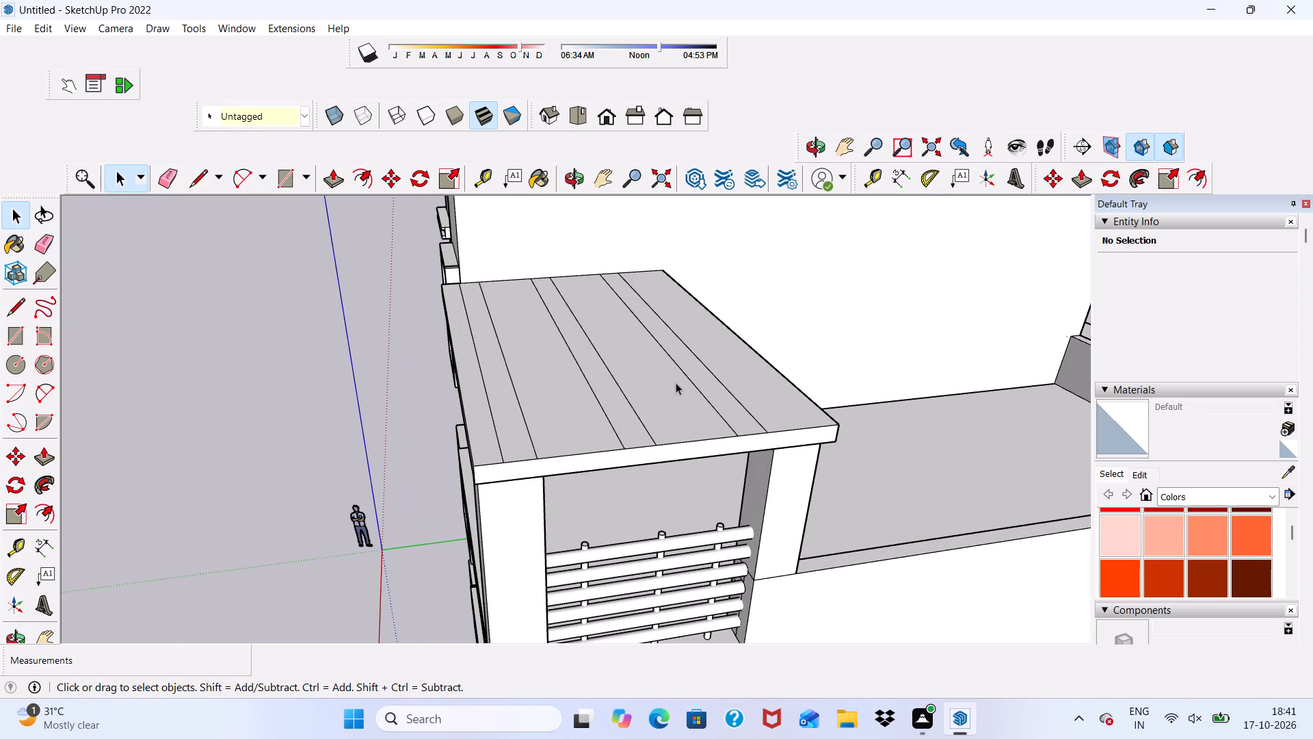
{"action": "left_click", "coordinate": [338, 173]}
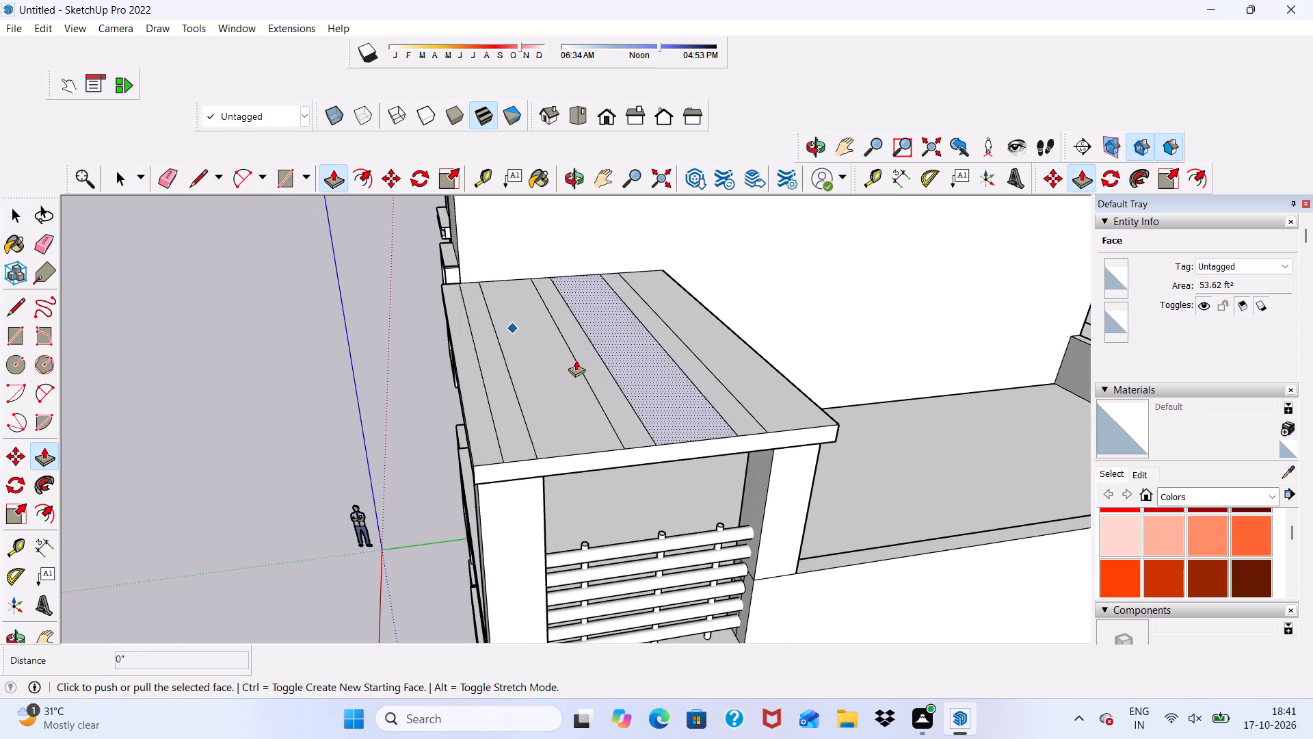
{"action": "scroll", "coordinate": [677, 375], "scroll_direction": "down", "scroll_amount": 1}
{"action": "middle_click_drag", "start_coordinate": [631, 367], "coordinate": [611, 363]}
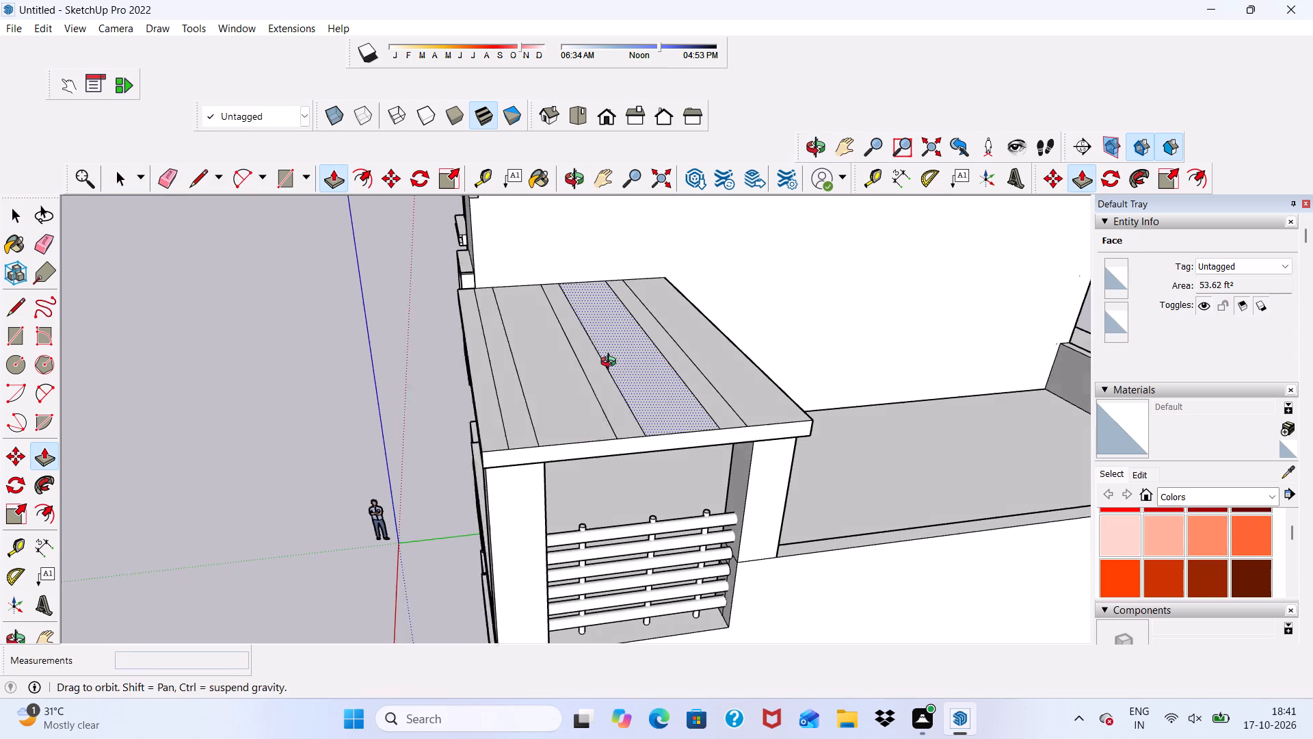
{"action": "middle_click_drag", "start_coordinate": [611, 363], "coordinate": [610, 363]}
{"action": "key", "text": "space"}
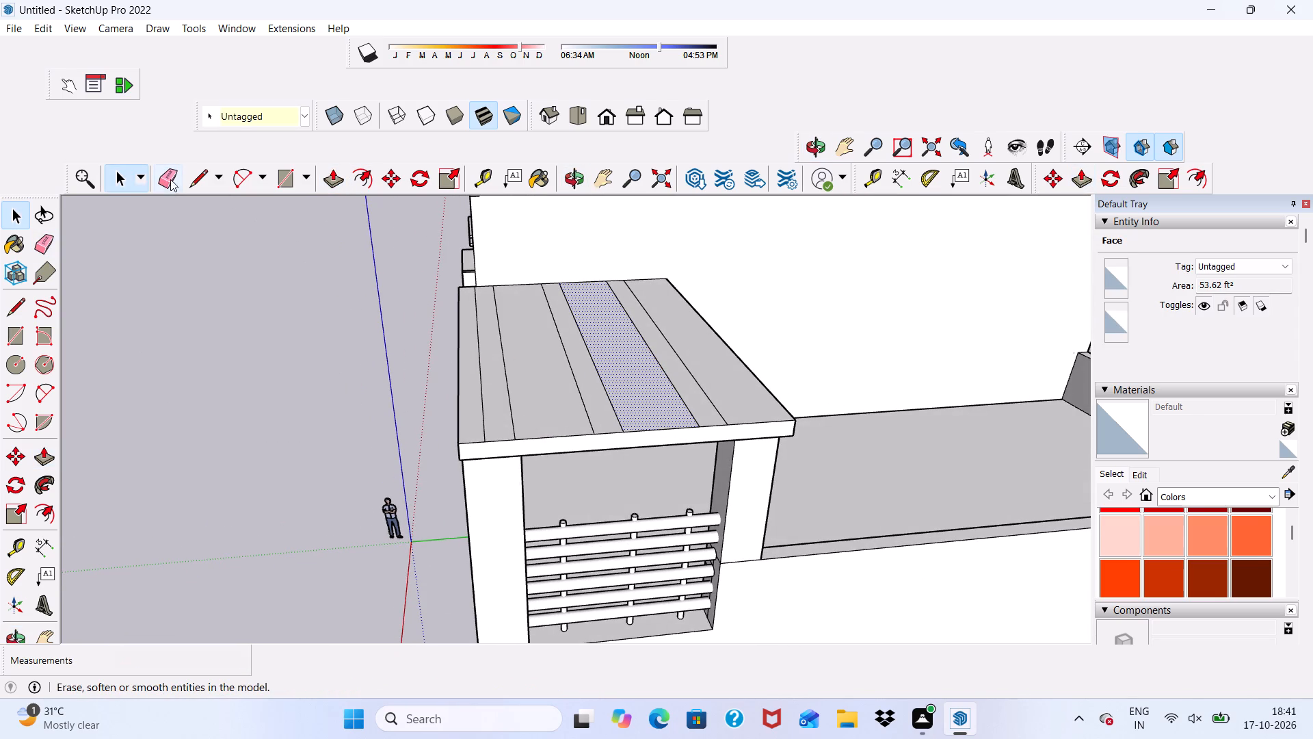
Erase all the strip lines dividing the top face of the roof slab.
{"action": "left_click", "coordinate": [170, 177]}
{"action": "scroll", "coordinate": [715, 384], "scroll_direction": "up", "scroll_amount": 3}
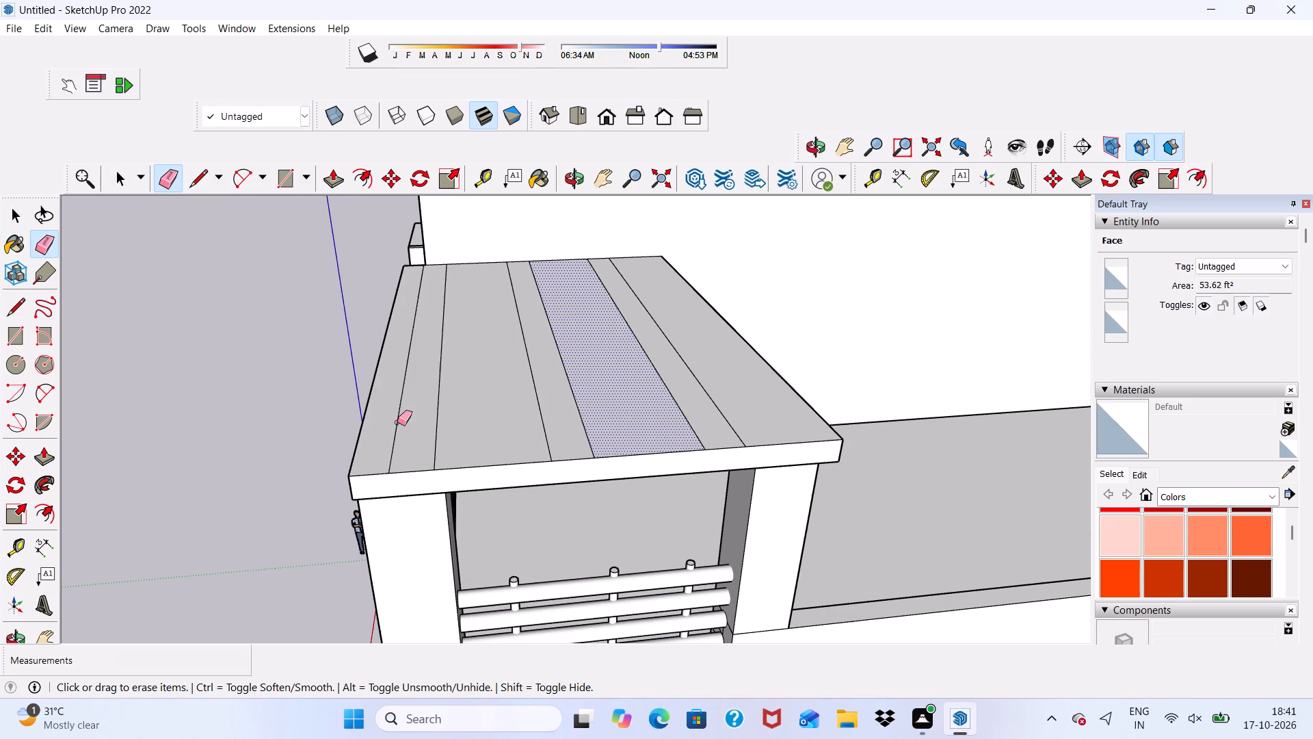
{"action": "left_click_drag", "start_coordinate": [397, 422], "coordinate": [717, 397]}
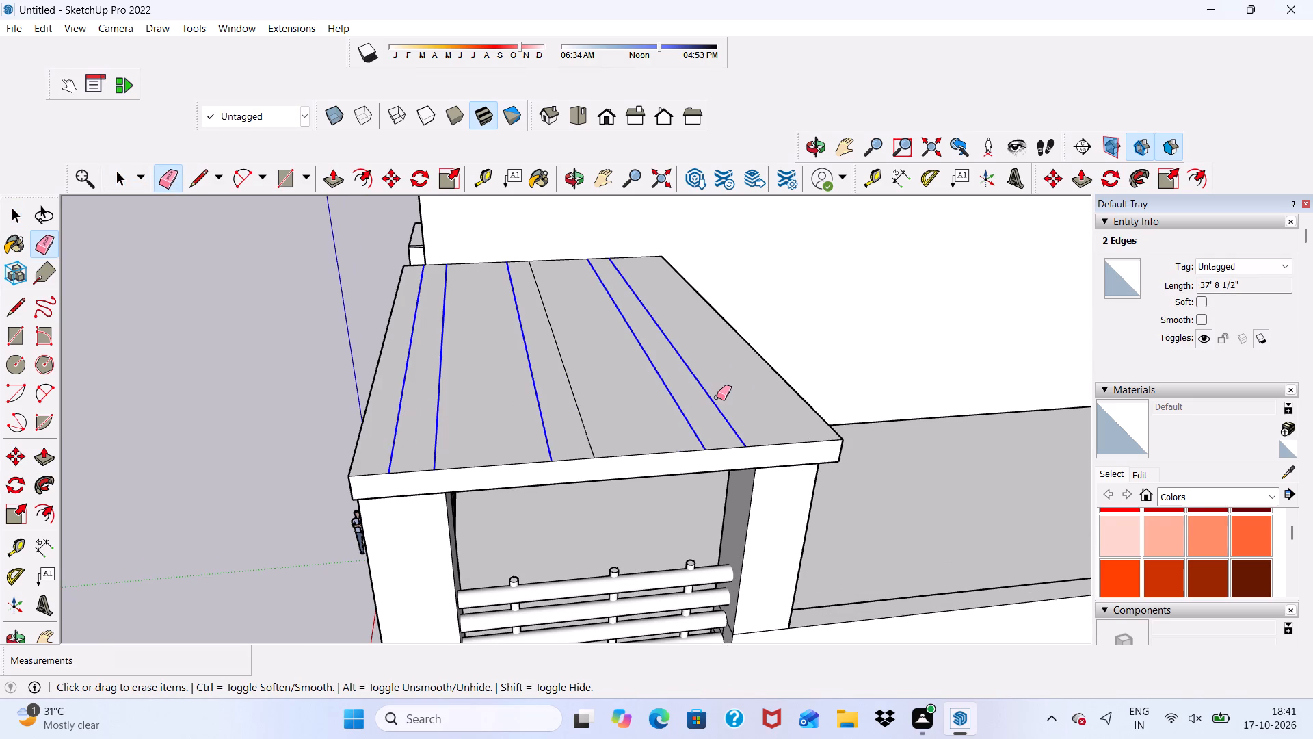
{"action": "left_click", "coordinate": [581, 411]}
{"action": "key", "text": "space"}
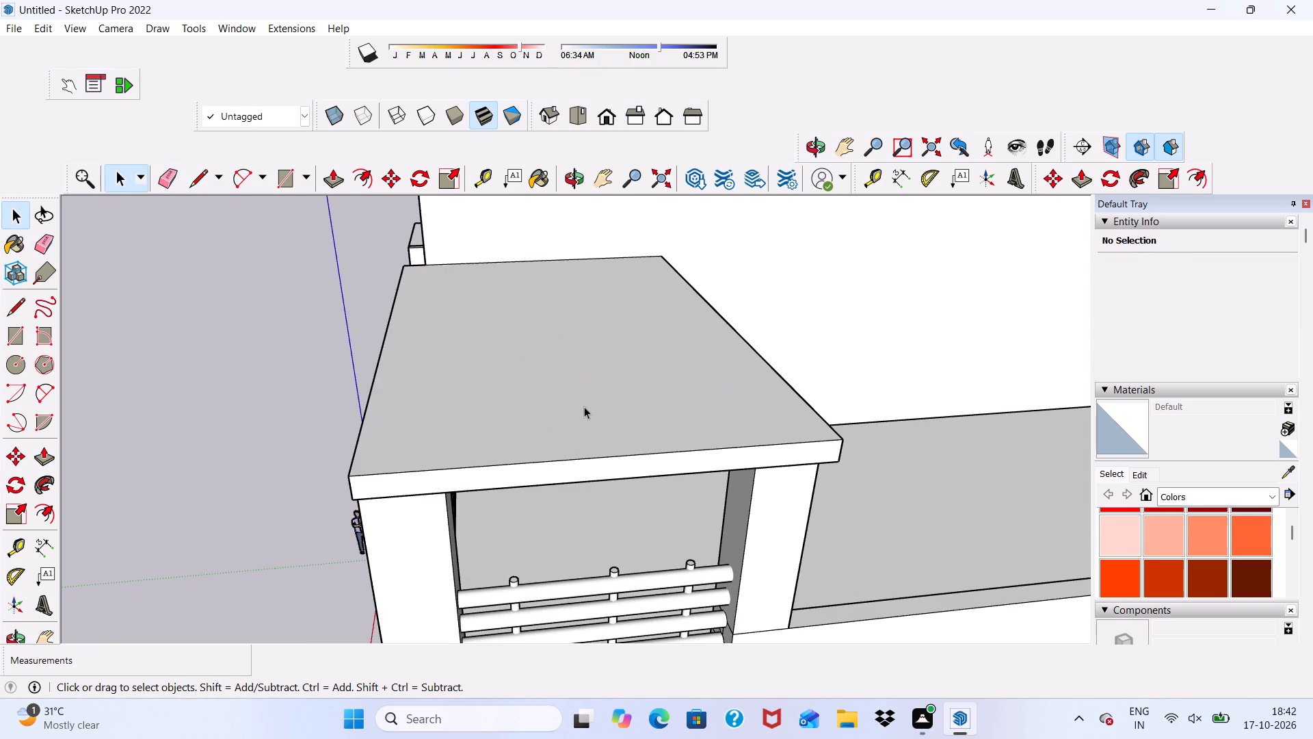
{"action": "key", "text": "space"}
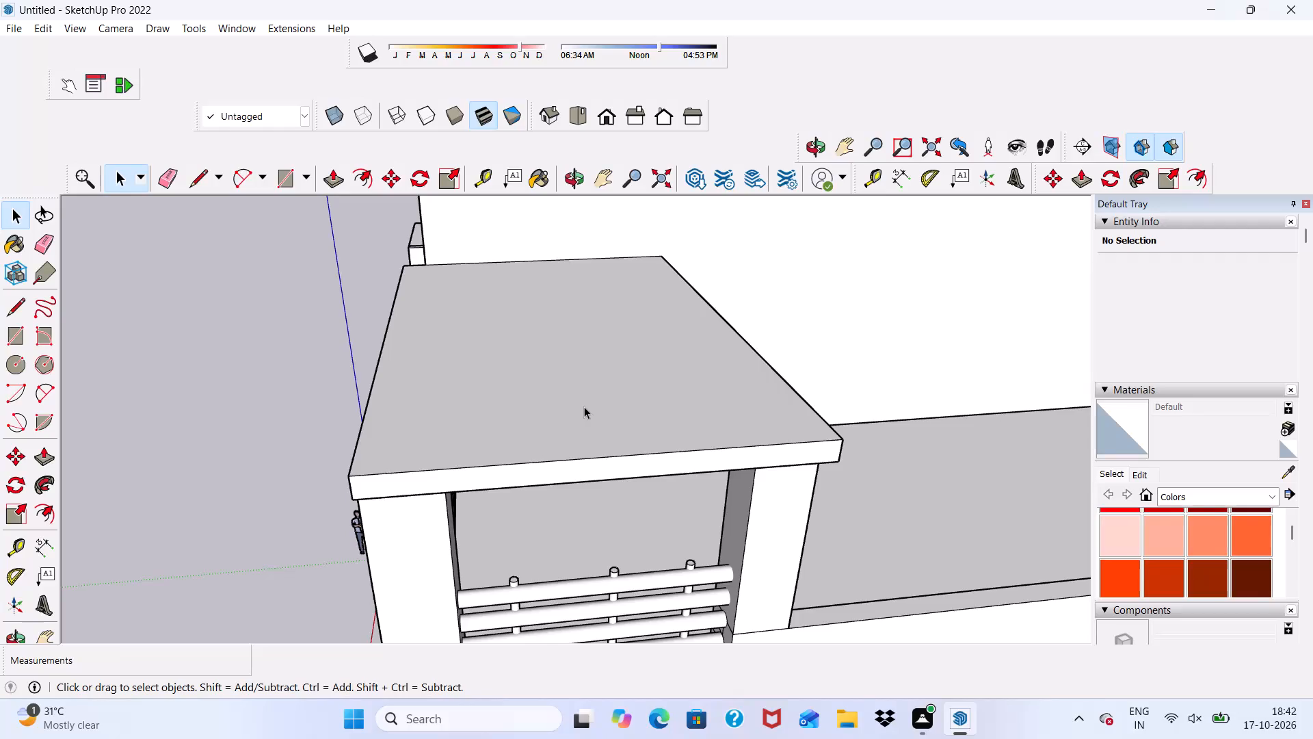
Draw a strip rectangle about 2' 11" by 18' on the slab's top, starting beside the wall near its rear edge.
{"action": "scroll", "coordinate": [584, 407], "scroll_direction": "down", "scroll_amount": 6}
{"action": "scroll", "coordinate": [594, 423], "scroll_direction": "up", "scroll_amount": 1}
{"action": "middle_click_drag", "start_coordinate": [594, 423], "coordinate": [948, 469]}
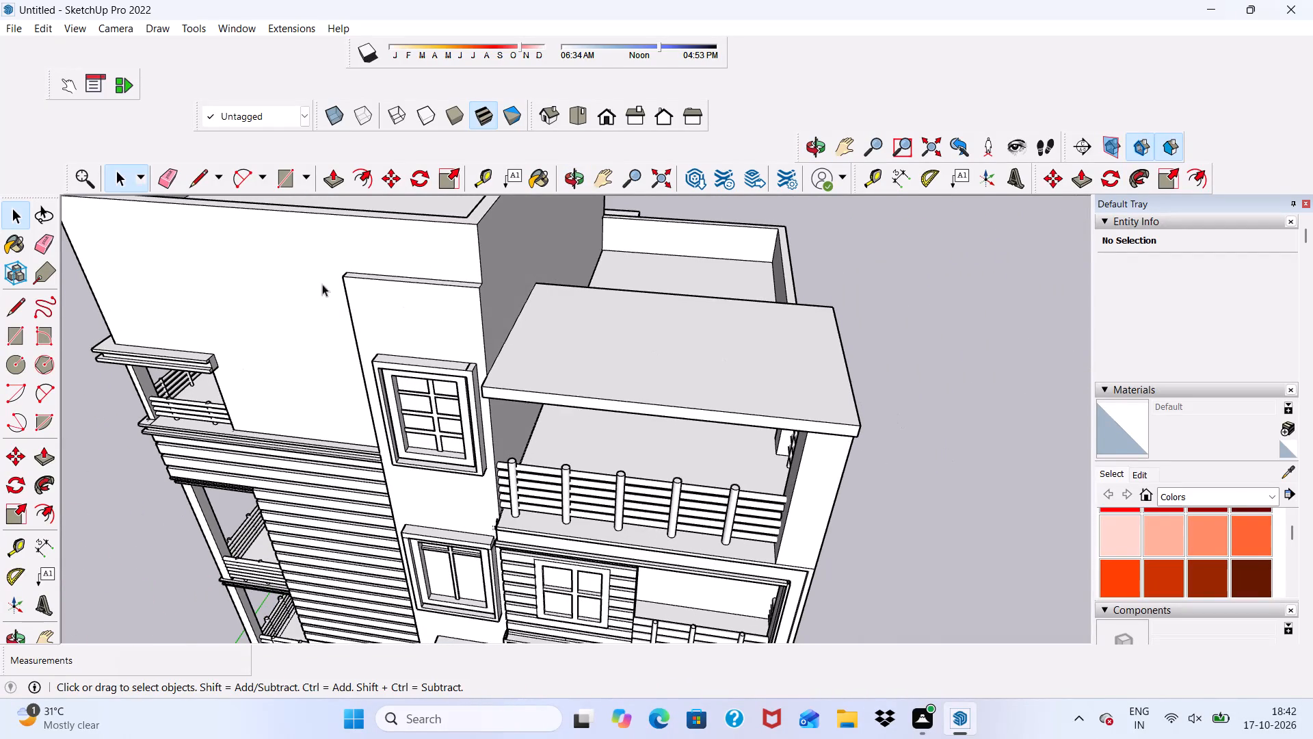
{"action": "left_click", "coordinate": [269, 170]}
{"action": "left_click", "coordinate": [281, 176]}
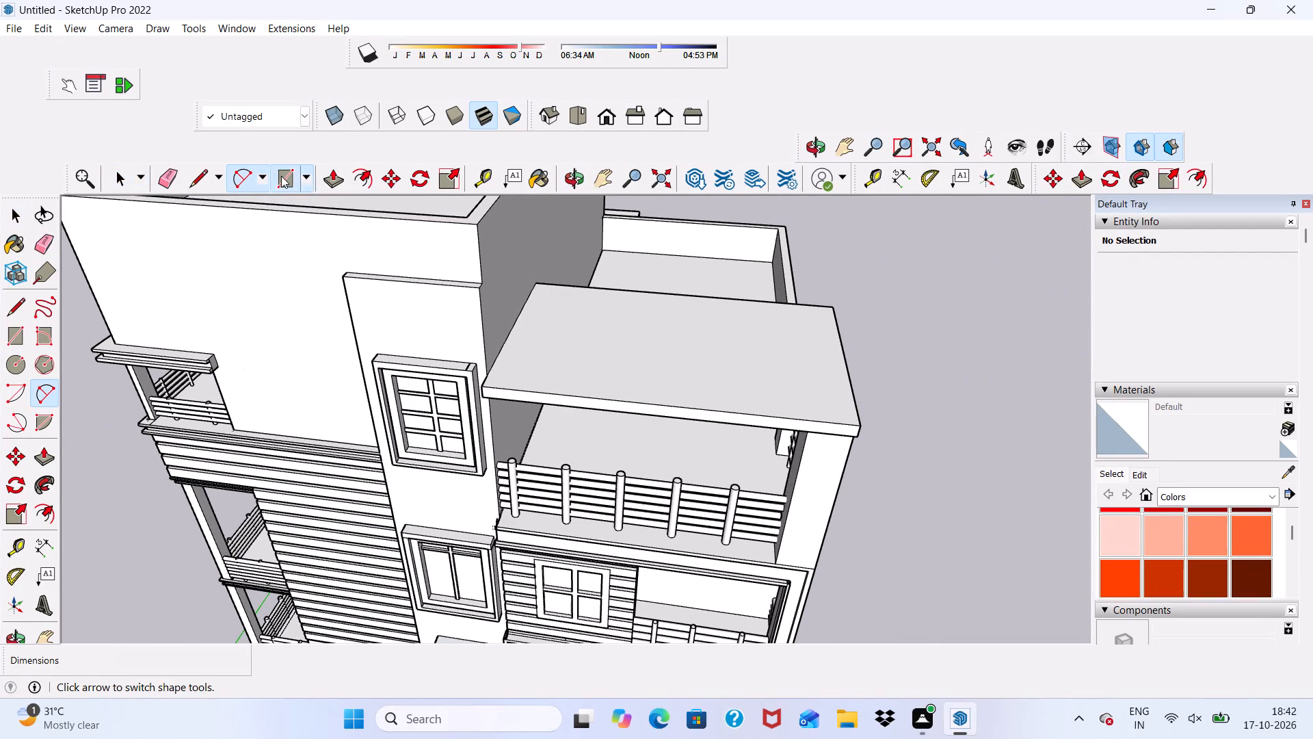
{"action": "scroll", "coordinate": [597, 303], "scroll_direction": "up", "scroll_amount": 7}
{"action": "scroll", "coordinate": [531, 270], "scroll_direction": "down", "scroll_amount": 1}
{"action": "scroll", "coordinate": [516, 289], "scroll_direction": "up", "scroll_amount": 7}
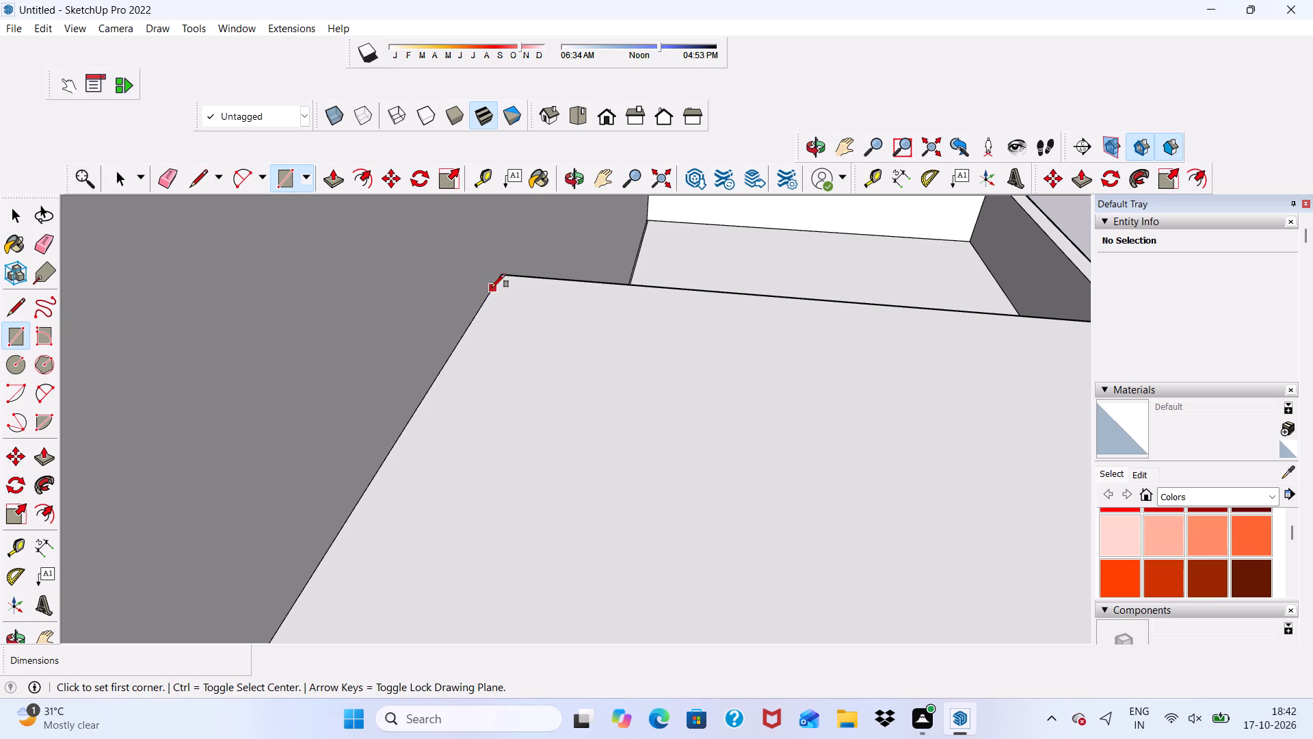
{"action": "left_click", "coordinate": [492, 287]}
{"action": "scroll", "coordinate": [434, 291], "scroll_direction": "down", "scroll_amount": 6}
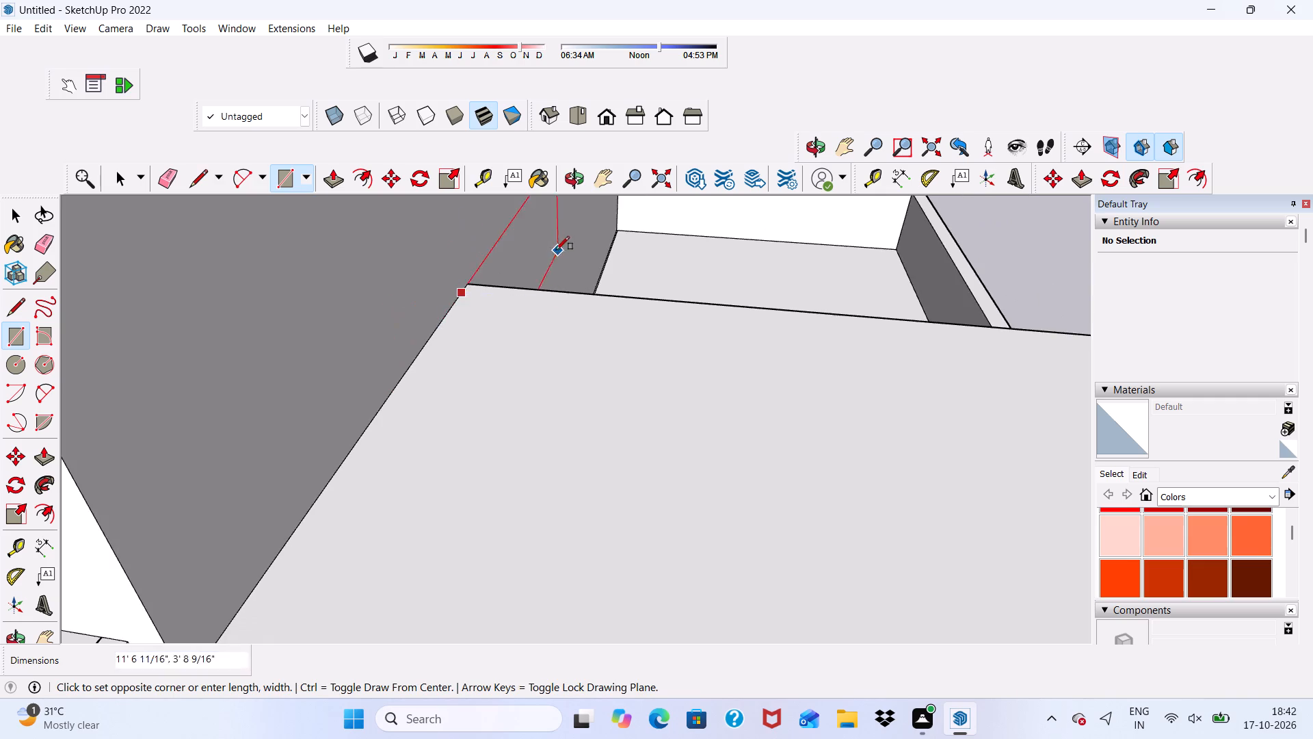
{"action": "scroll", "coordinate": [555, 250], "scroll_direction": "down", "scroll_amount": 9}
{"action": "scroll", "coordinate": [757, 352], "scroll_direction": "up", "scroll_amount": 3}
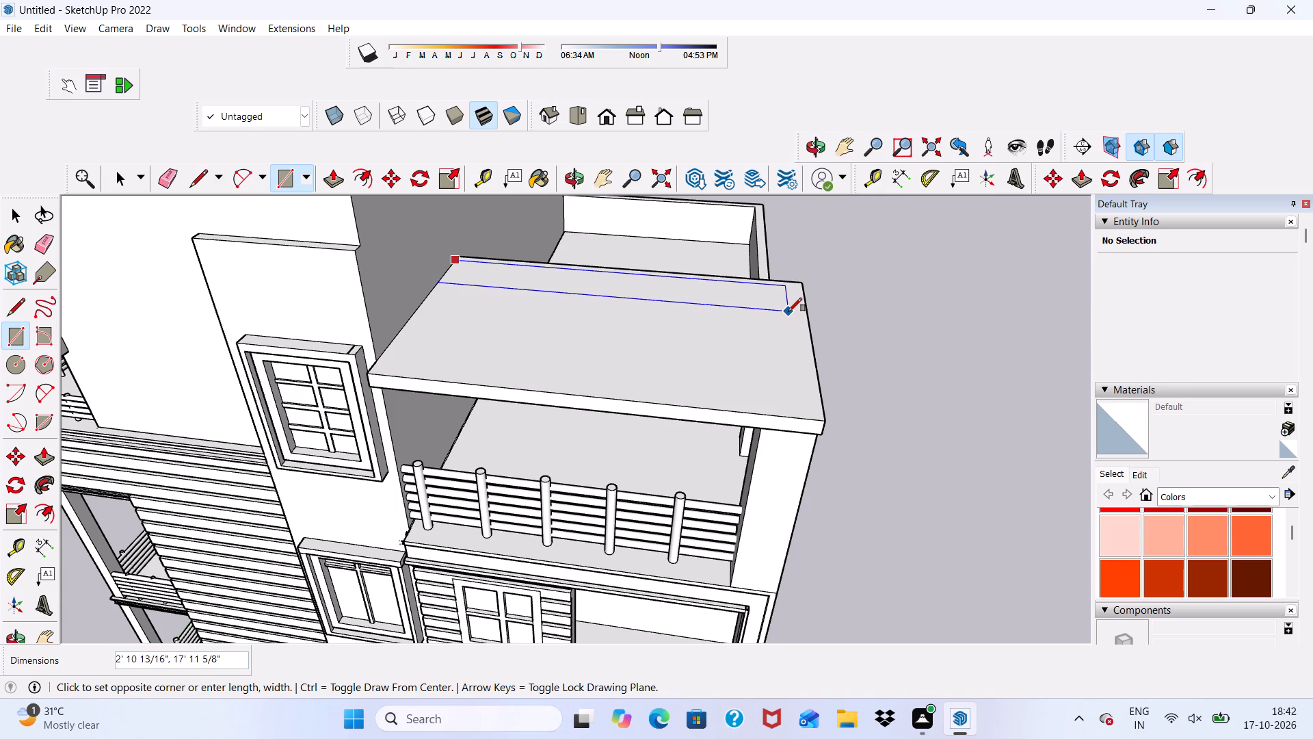
{"action": "left_click", "coordinate": [788, 311]}
Copy the strip rectangle twice toward the slab's front edge, spaced about 3' 9" and then about 3' 11".
{"action": "scroll", "coordinate": [764, 298], "scroll_direction": "down", "scroll_amount": 3}
{"action": "middle_click_drag", "start_coordinate": [760, 342], "coordinate": [755, 413]}
{"action": "key", "text": "space"}
{"action": "double_click", "coordinate": [628, 320]}
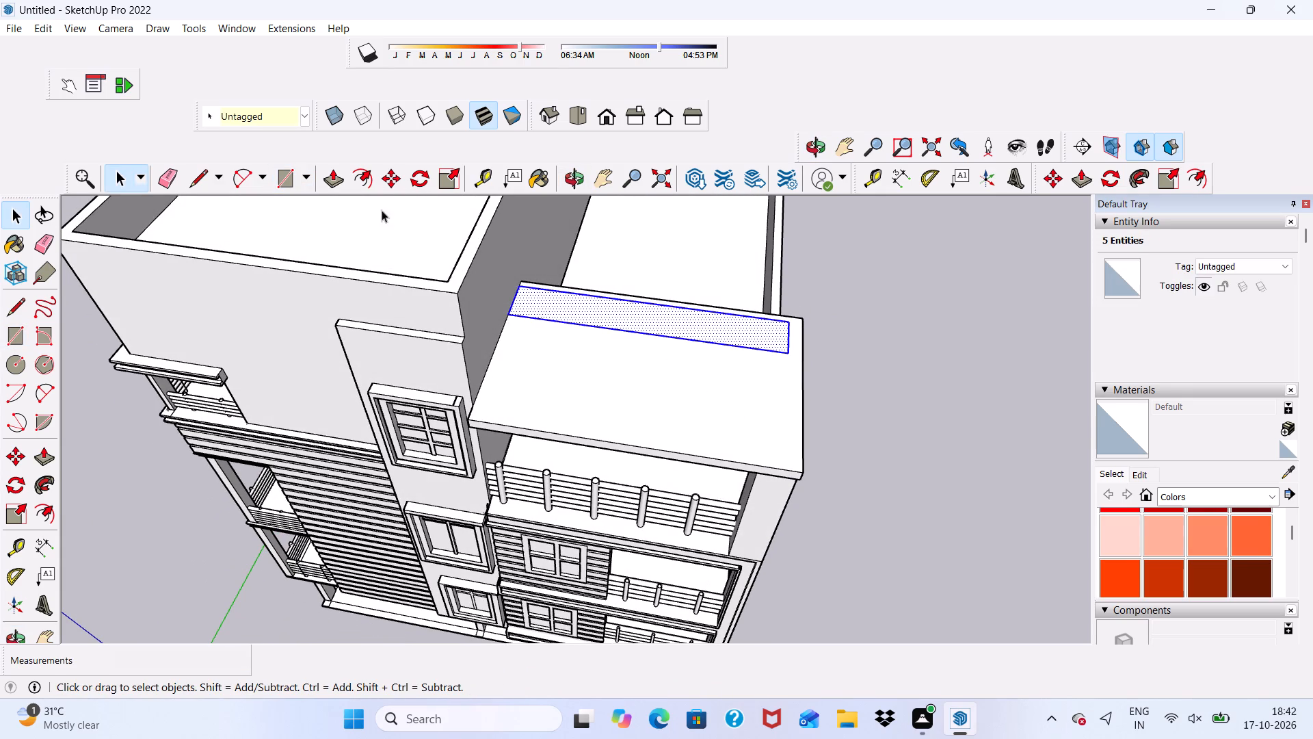
{"action": "left_click", "coordinate": [391, 174]}
{"action": "left_click", "coordinate": [544, 313]}
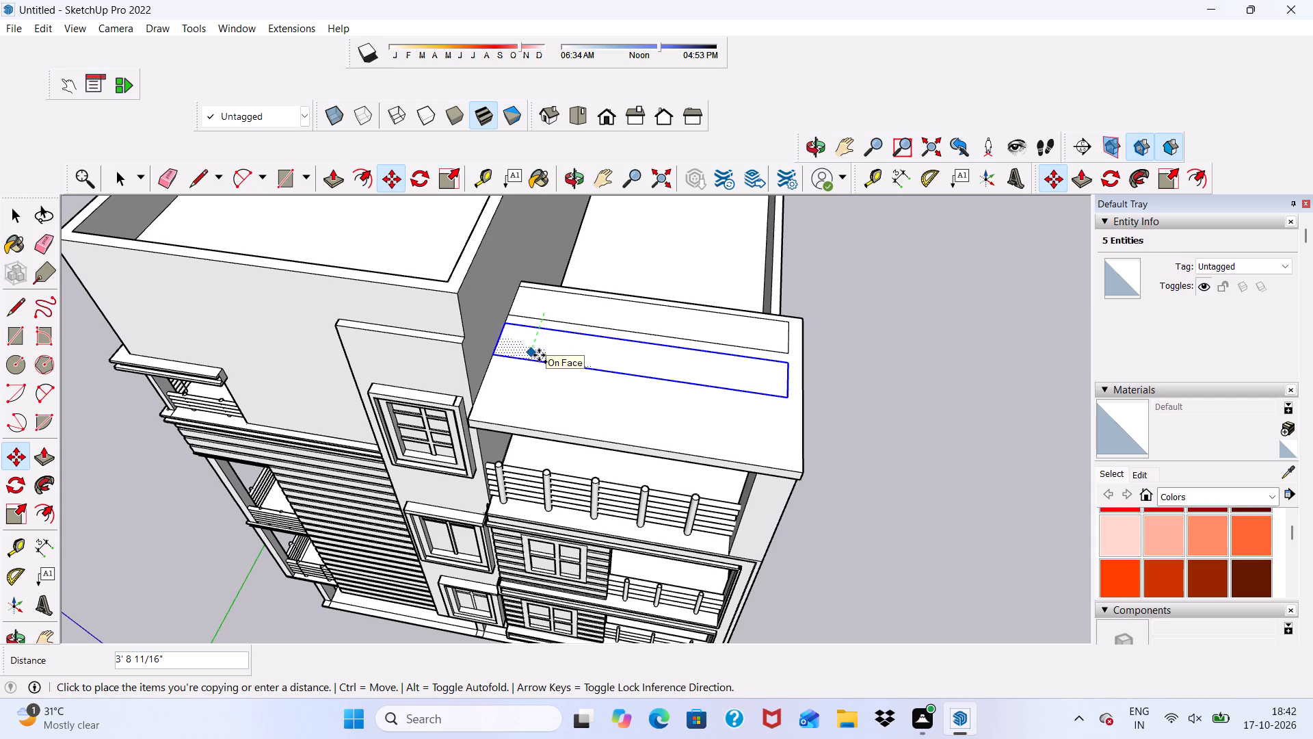
{"action": "left_click", "coordinate": [539, 355]}
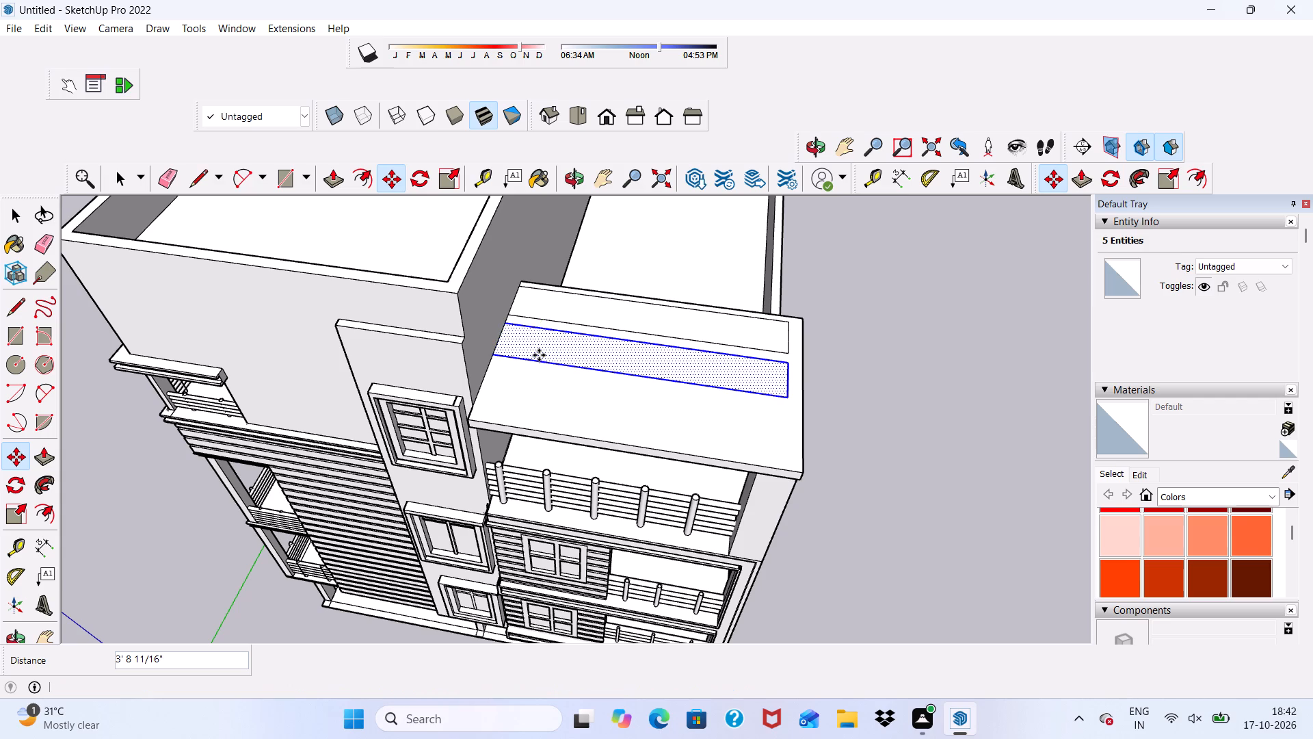
{"action": "left_click", "coordinate": [539, 355]}
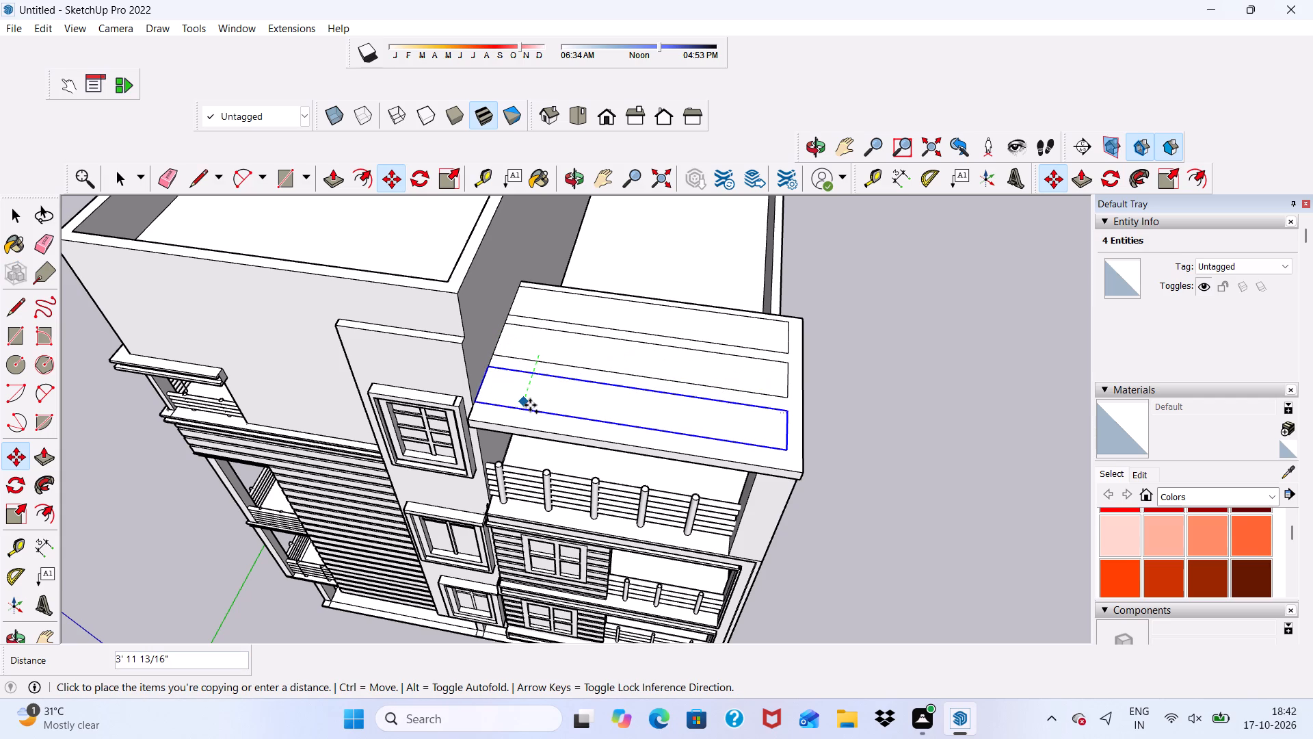
{"action": "left_click", "coordinate": [529, 404]}
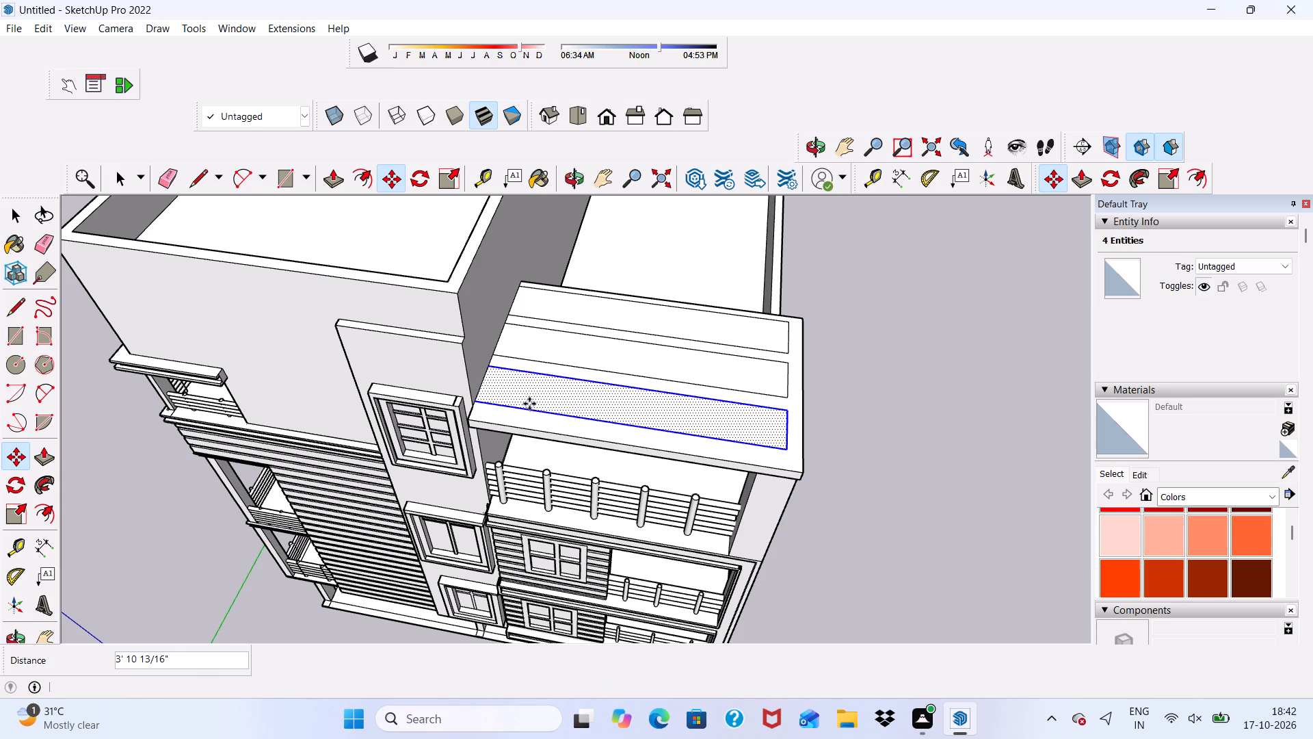
{"action": "key", "text": "space"}
Push the front strip 8" down through the roof slab to cut an opening.
{"action": "left_click", "coordinate": [328, 172]}
{"action": "scroll", "coordinate": [559, 409], "scroll_direction": "up", "scroll_amount": 2}
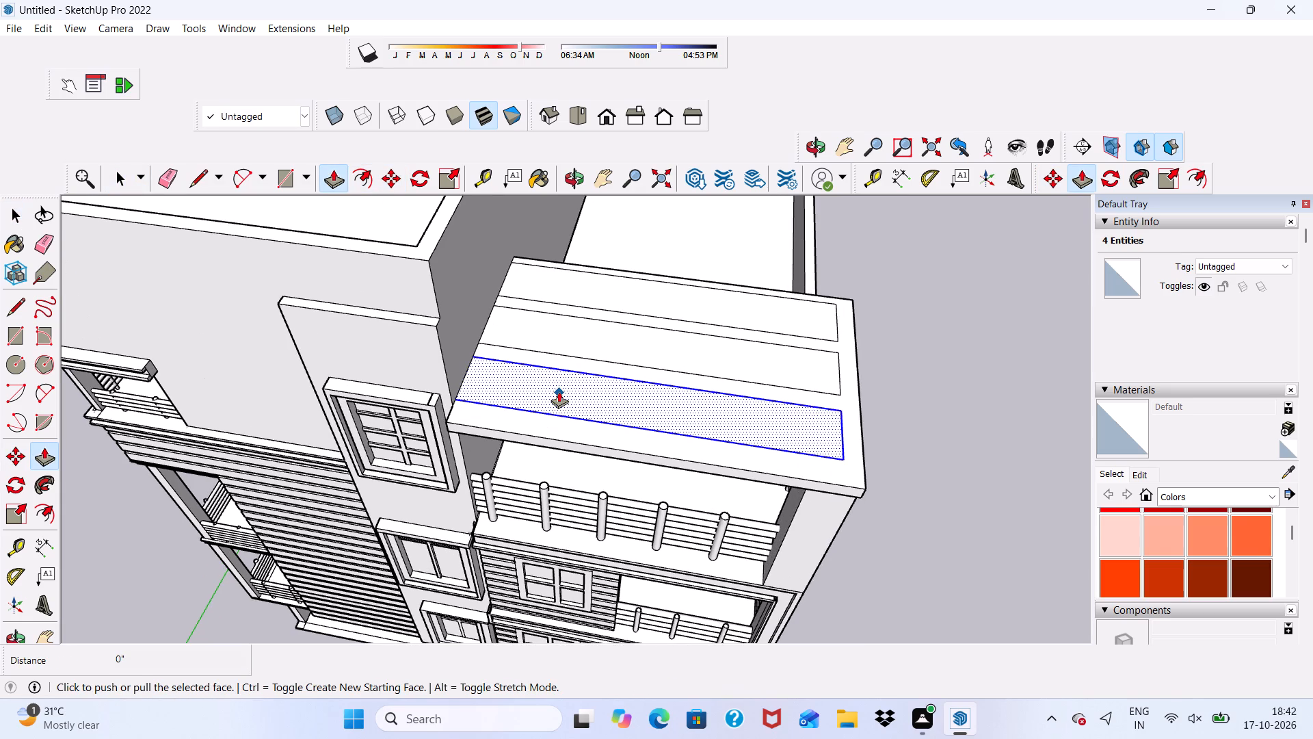
{"action": "left_click", "coordinate": [559, 390]}
{"action": "middle_click_drag", "start_coordinate": [559, 466], "coordinate": [557, 381]}
{"action": "scroll", "coordinate": [553, 339], "scroll_direction": "up", "scroll_amount": 4}
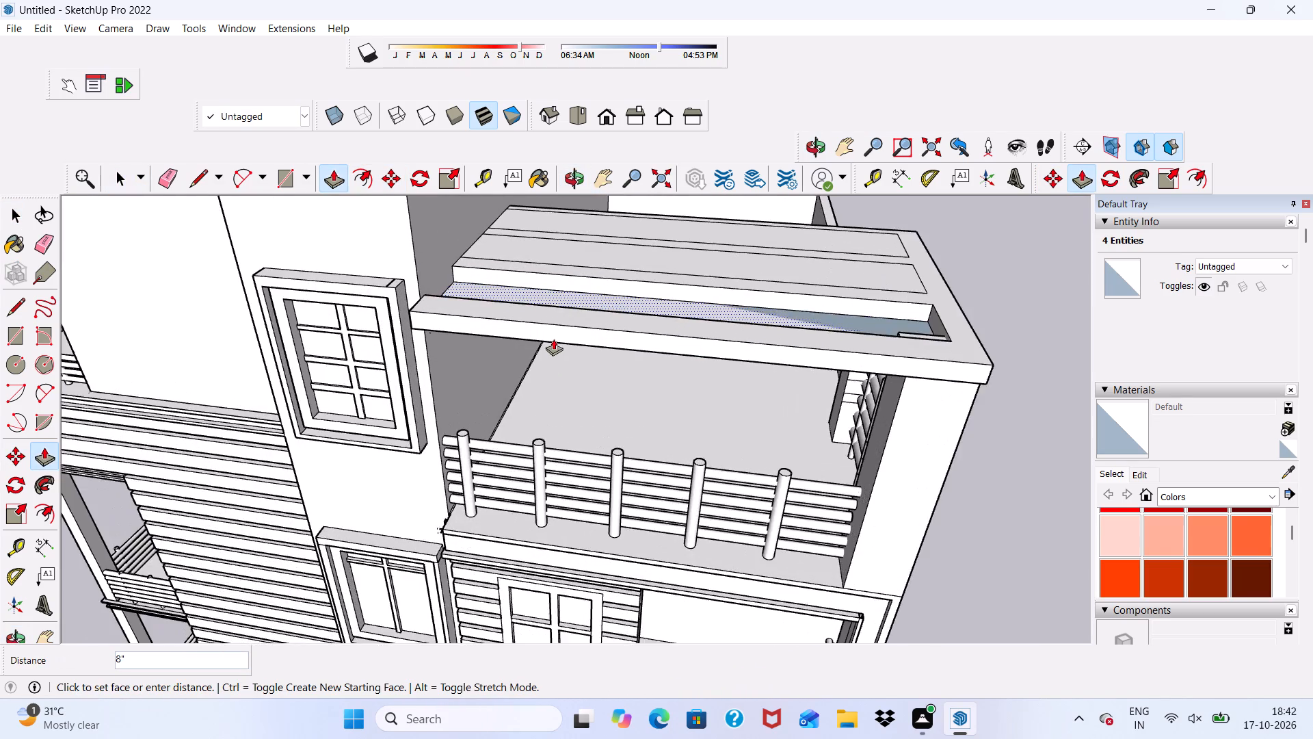
{"action": "scroll", "coordinate": [553, 339], "scroll_direction": "up", "scroll_amount": 6}
{"action": "left_click", "coordinate": [548, 346]}
Push the middle strip 8" down through the roof slab to cut a second opening.
{"action": "scroll", "coordinate": [459, 352], "scroll_direction": "down", "scroll_amount": 7}
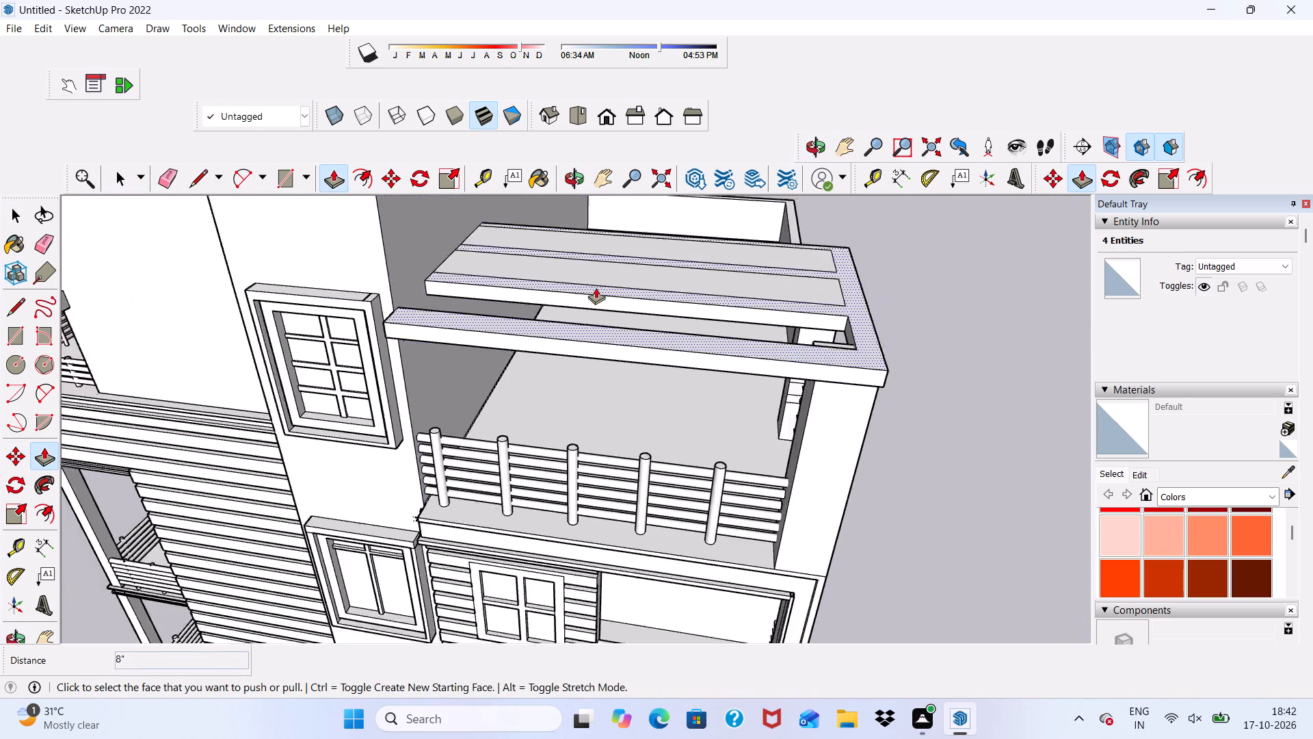
{"action": "scroll", "coordinate": [596, 287], "scroll_direction": "down", "scroll_amount": 1}
{"action": "scroll", "coordinate": [595, 277], "scroll_direction": "up", "scroll_amount": 4}
{"action": "left_click", "coordinate": [591, 270]}
{"action": "scroll", "coordinate": [591, 311], "scroll_direction": "up", "scroll_amount": 7}
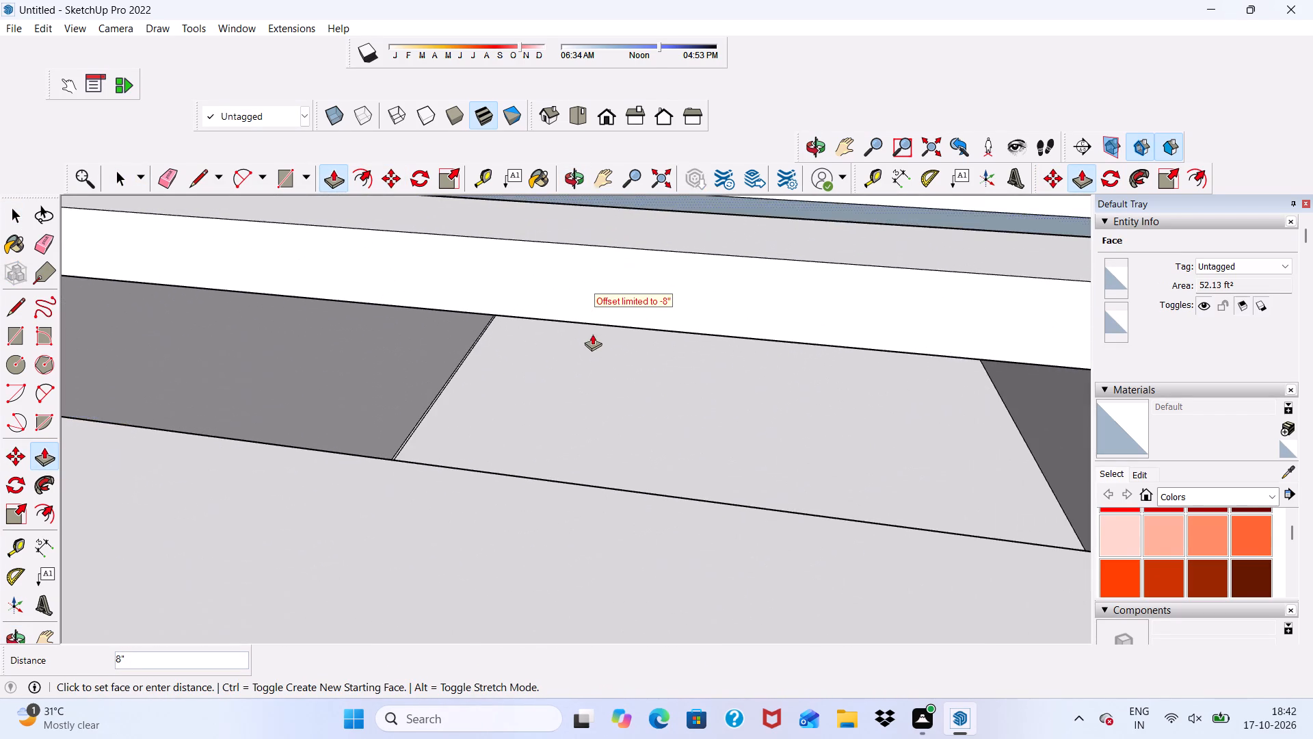
{"action": "scroll", "coordinate": [592, 320], "scroll_direction": "up", "scroll_amount": 3}
{"action": "left_click", "coordinate": [555, 322]}
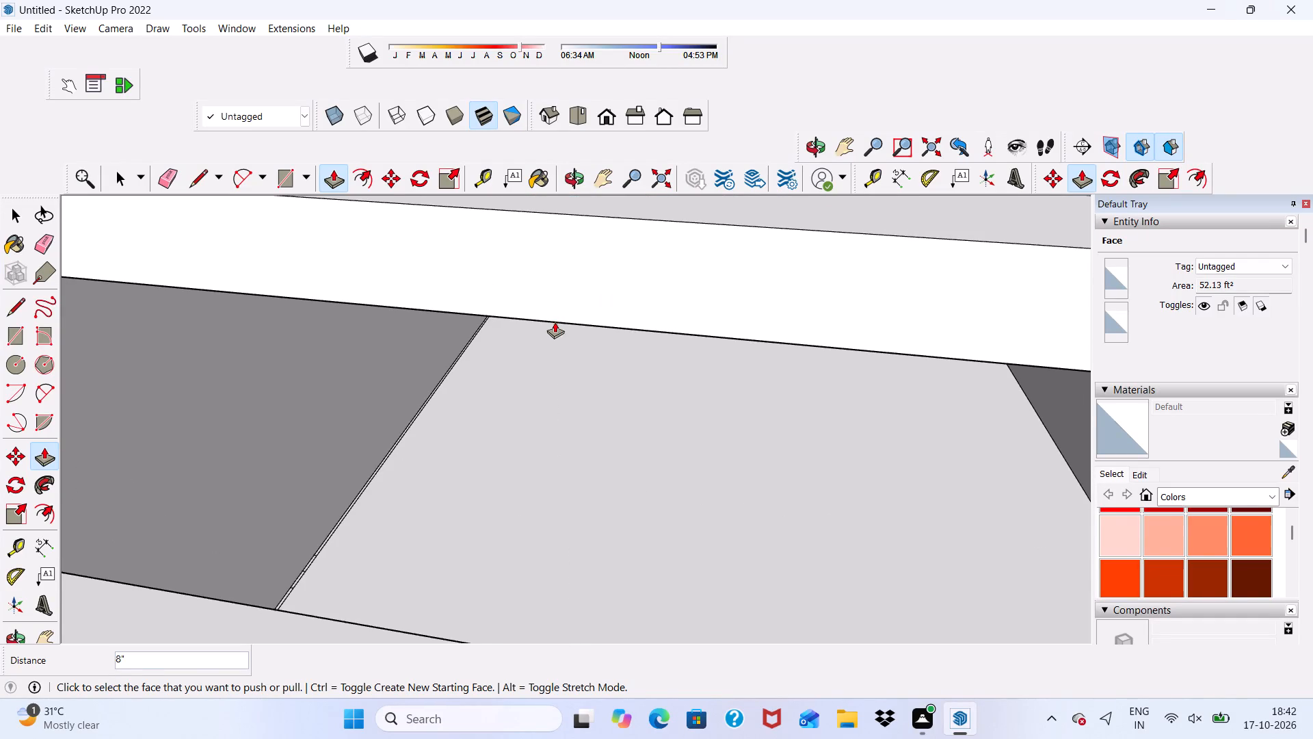
Push the rear strip 8" down through the roof slab to cut a third opening.
{"action": "scroll", "coordinate": [462, 399], "scroll_direction": "down", "scroll_amount": 10}
{"action": "scroll", "coordinate": [558, 283], "scroll_direction": "up", "scroll_amount": 4}
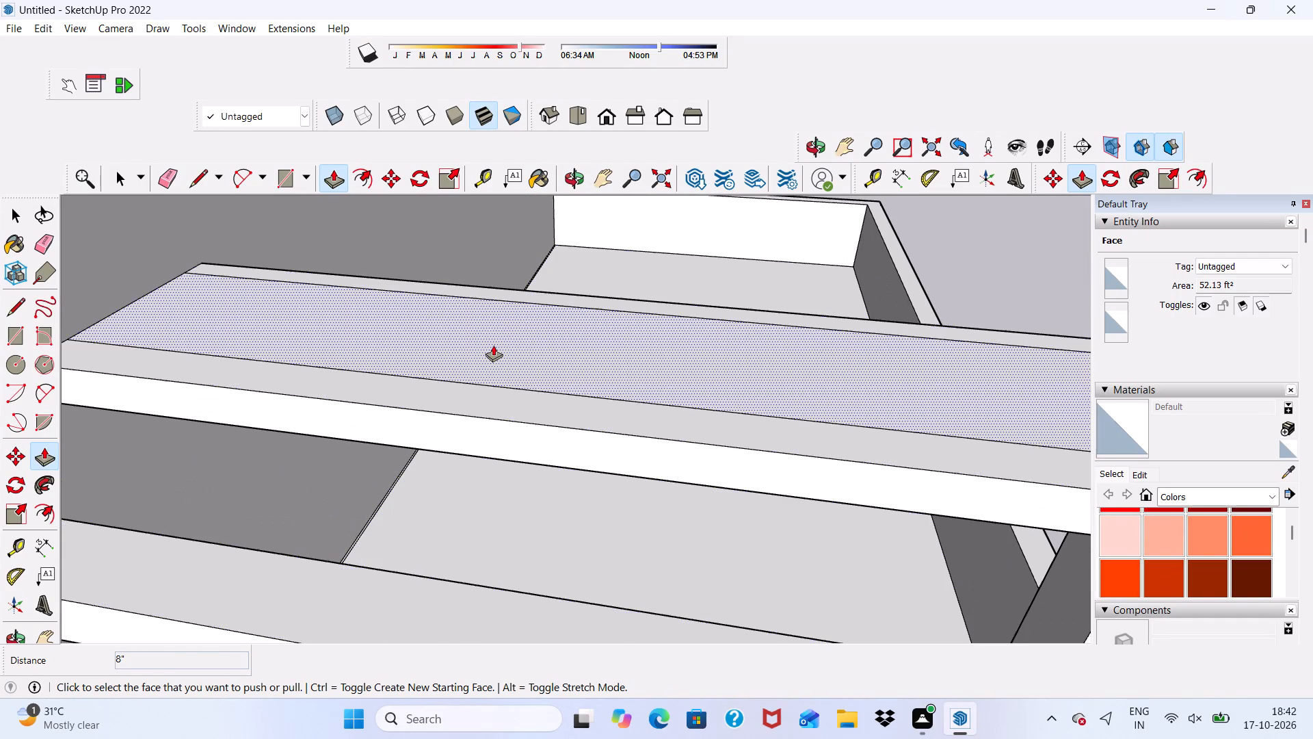
{"action": "left_click", "coordinate": [493, 345]}
{"action": "scroll", "coordinate": [488, 450], "scroll_direction": "up", "scroll_amount": 2}
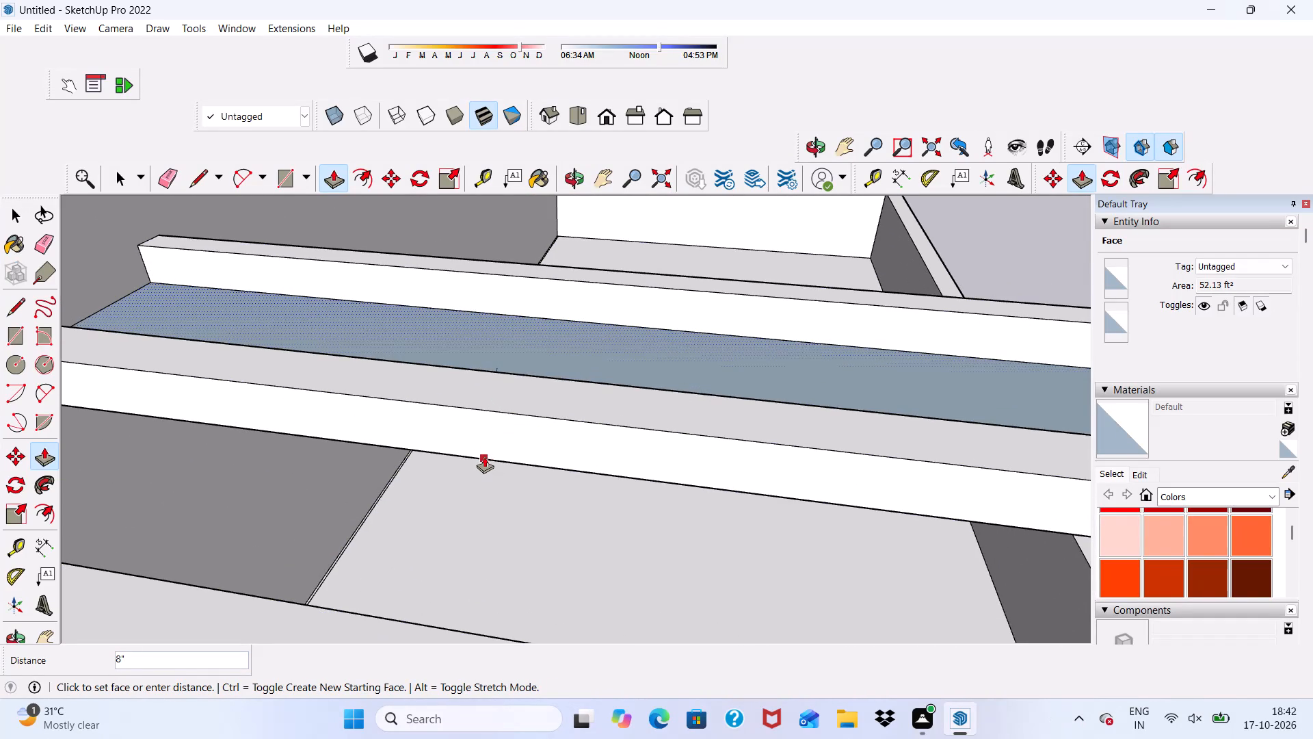
{"action": "left_click", "coordinate": [484, 456]}
{"action": "scroll", "coordinate": [388, 374], "scroll_direction": "down", "scroll_amount": 10}
{"action": "key", "text": "space"}
Examine the slotted terrace roof and the building facade from several angles and in the front view.
{"action": "scroll", "coordinate": [581, 347], "scroll_direction": "down", "scroll_amount": 6}
{"action": "middle_click_drag", "start_coordinate": [587, 419], "coordinate": [592, 383]}
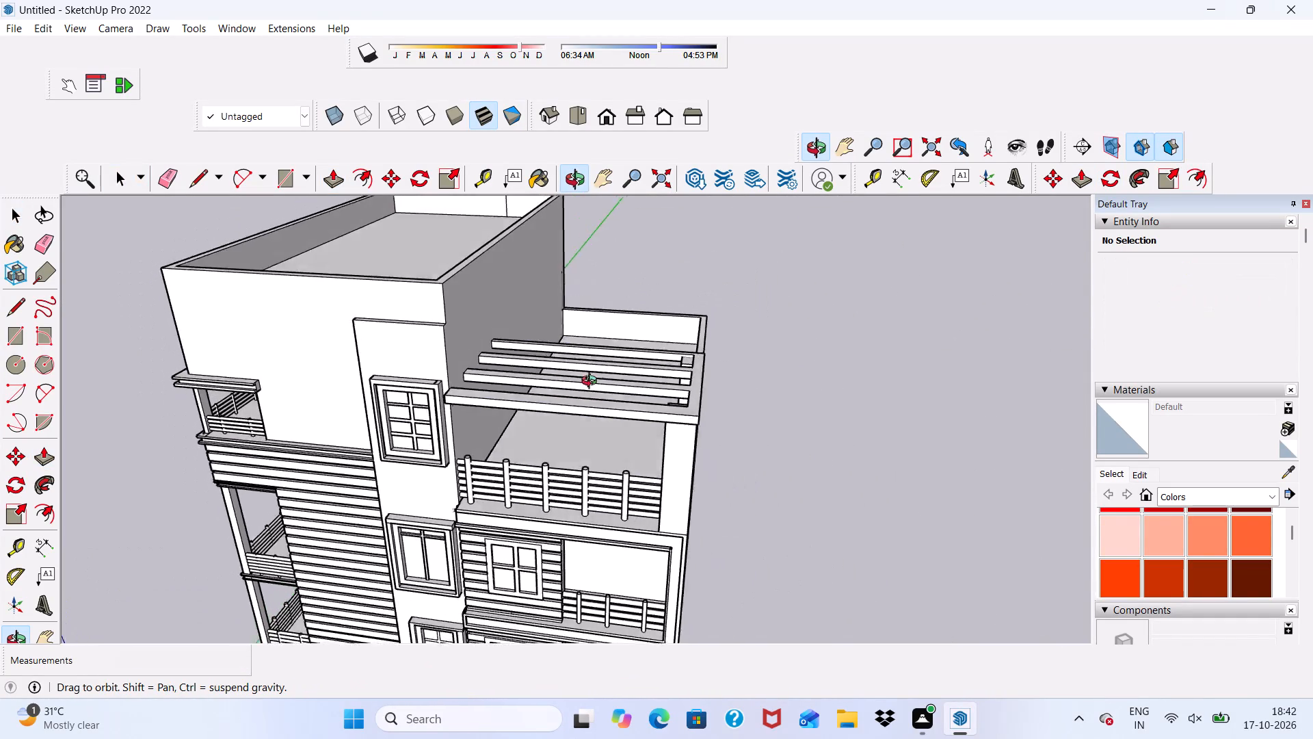
{"action": "middle_click_drag", "start_coordinate": [592, 383], "coordinate": [742, 308]}
{"action": "scroll", "coordinate": [745, 317], "scroll_direction": "up", "scroll_amount": 3}
{"action": "scroll", "coordinate": [375, 320], "scroll_direction": "down", "scroll_amount": 5}
{"action": "middle_click_drag", "start_coordinate": [433, 354], "coordinate": [440, 433]}
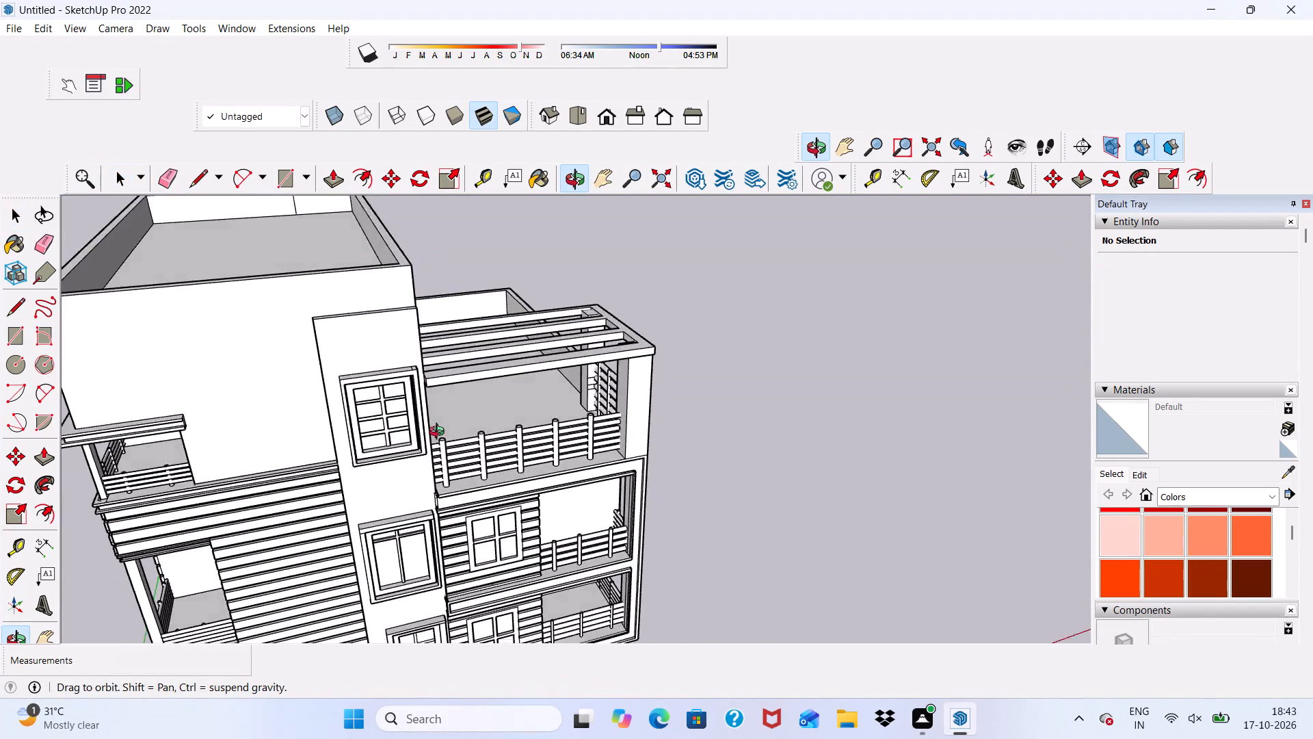
{"action": "middle_click_drag", "start_coordinate": [440, 433], "coordinate": [315, 333]}
{"action": "scroll", "coordinate": [323, 323], "scroll_direction": "up", "scroll_amount": 1}
{"action": "scroll", "coordinate": [384, 268], "scroll_direction": "down", "scroll_amount": 5}
{"action": "middle_click_drag", "start_coordinate": [500, 353], "coordinate": [616, 284]}
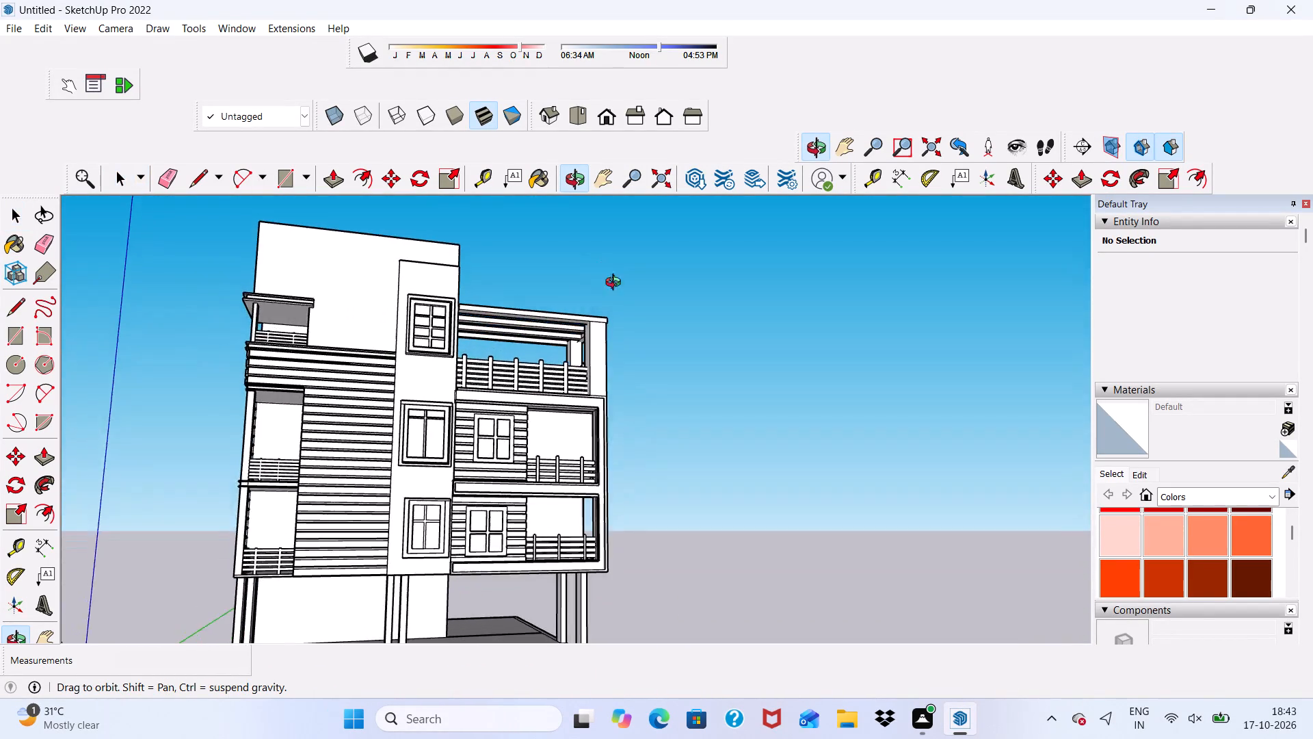
{"action": "middle_click_drag", "start_coordinate": [616, 284], "coordinate": [620, 287]}
{"action": "scroll", "coordinate": [495, 301], "scroll_direction": "up", "scroll_amount": 4}
{"action": "left_click", "coordinate": [602, 112]}
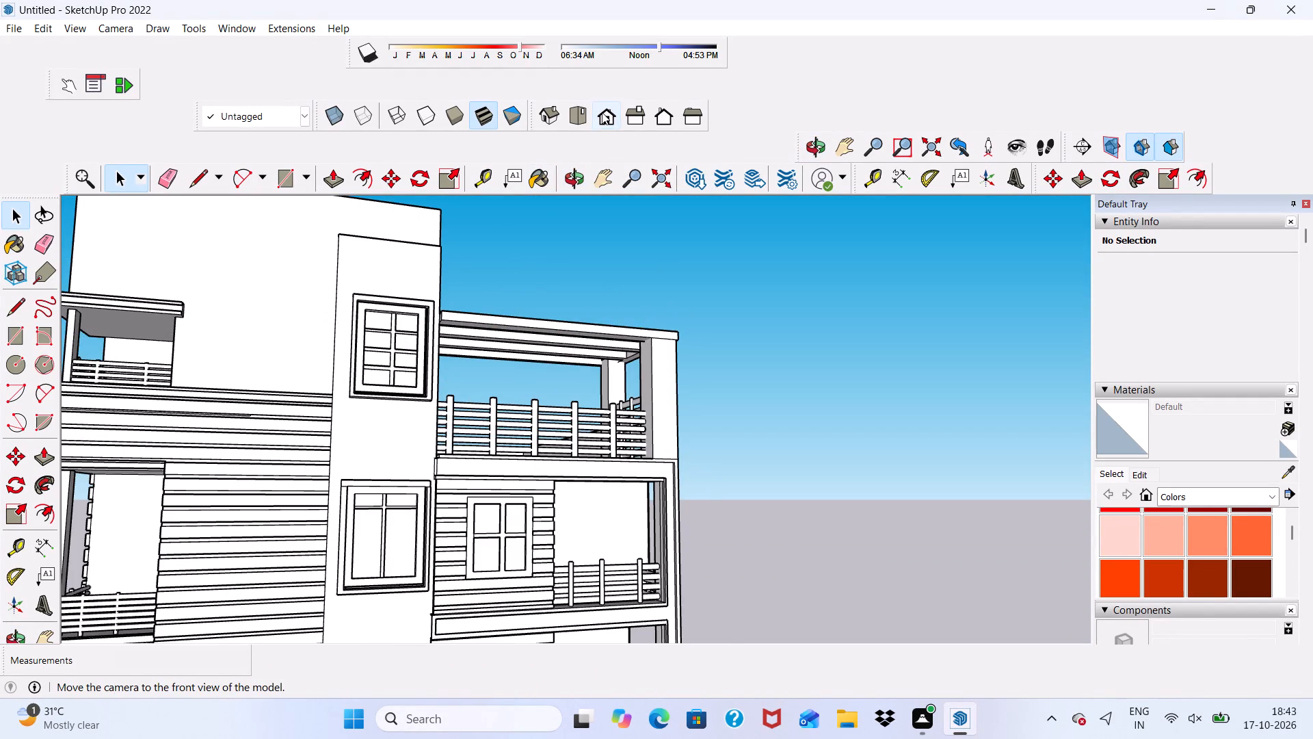
Examine the terrace pergola beams and the whole building facade from several angles and distances.
{"action": "scroll", "coordinate": [553, 265], "scroll_direction": "down", "scroll_amount": 4}
{"action": "scroll", "coordinate": [619, 283], "scroll_direction": "up", "scroll_amount": 5}
{"action": "middle_click_drag", "start_coordinate": [610, 246], "coordinate": [740, 323]}
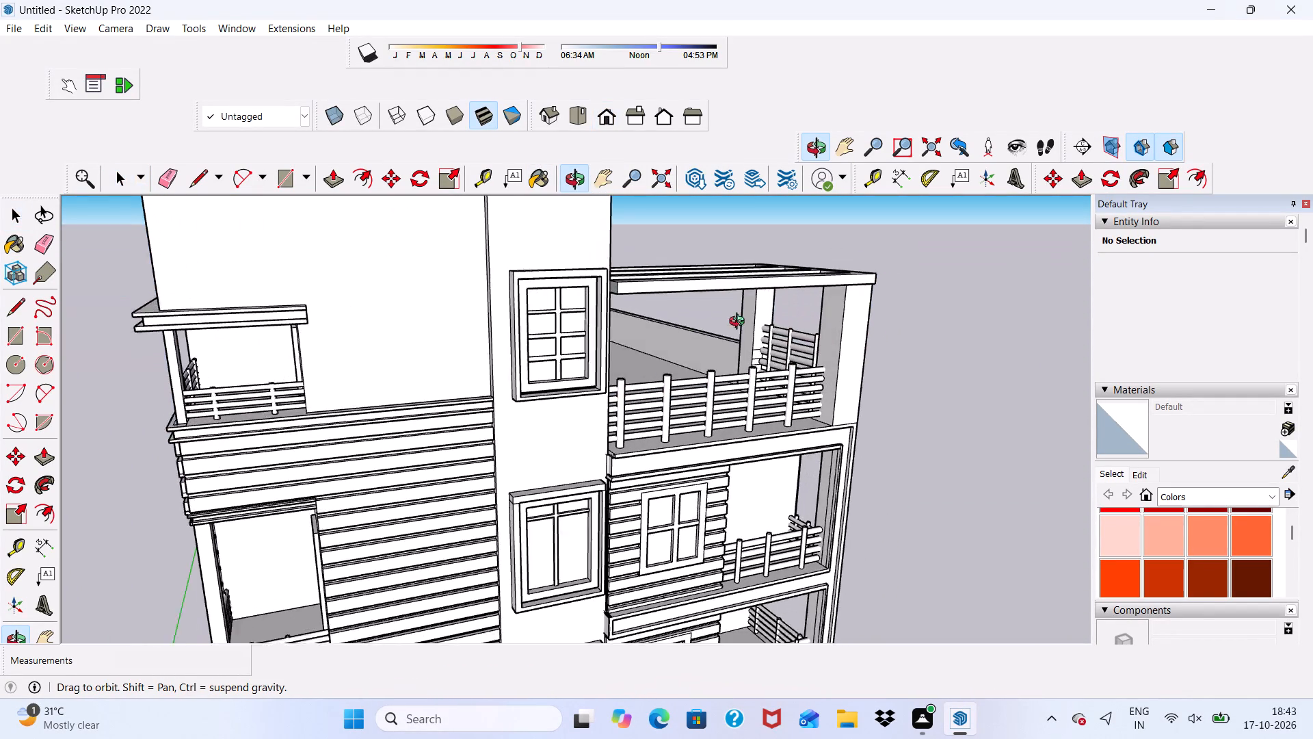
{"action": "middle_click_drag", "start_coordinate": [740, 323], "coordinate": [745, 321]}
{"action": "scroll", "coordinate": [683, 280], "scroll_direction": "up", "scroll_amount": 4}
{"action": "scroll", "coordinate": [682, 274], "scroll_direction": "down", "scroll_amount": 5}
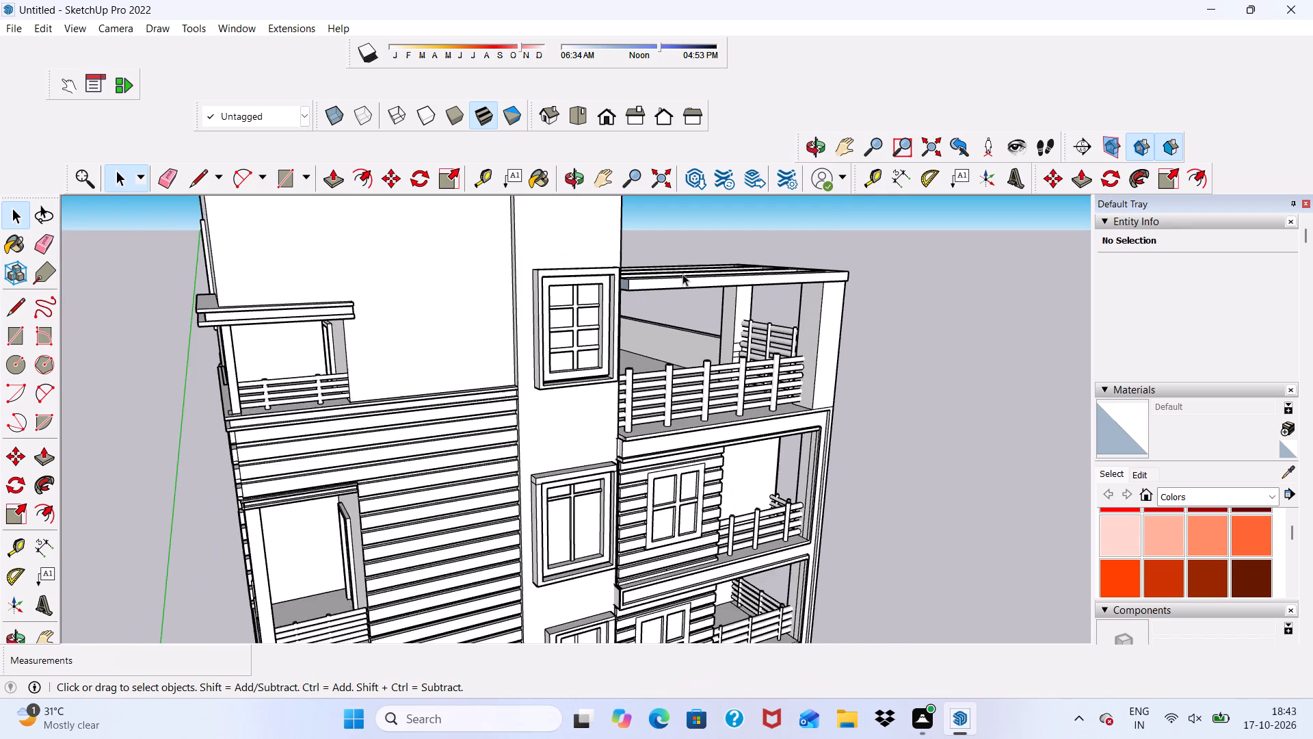
{"action": "scroll", "coordinate": [682, 274], "scroll_direction": "down", "scroll_amount": 3}
{"action": "middle_click_drag", "start_coordinate": [682, 285], "coordinate": [641, 139]}
{"action": "scroll", "coordinate": [683, 283], "scroll_direction": "up", "scroll_amount": 1}
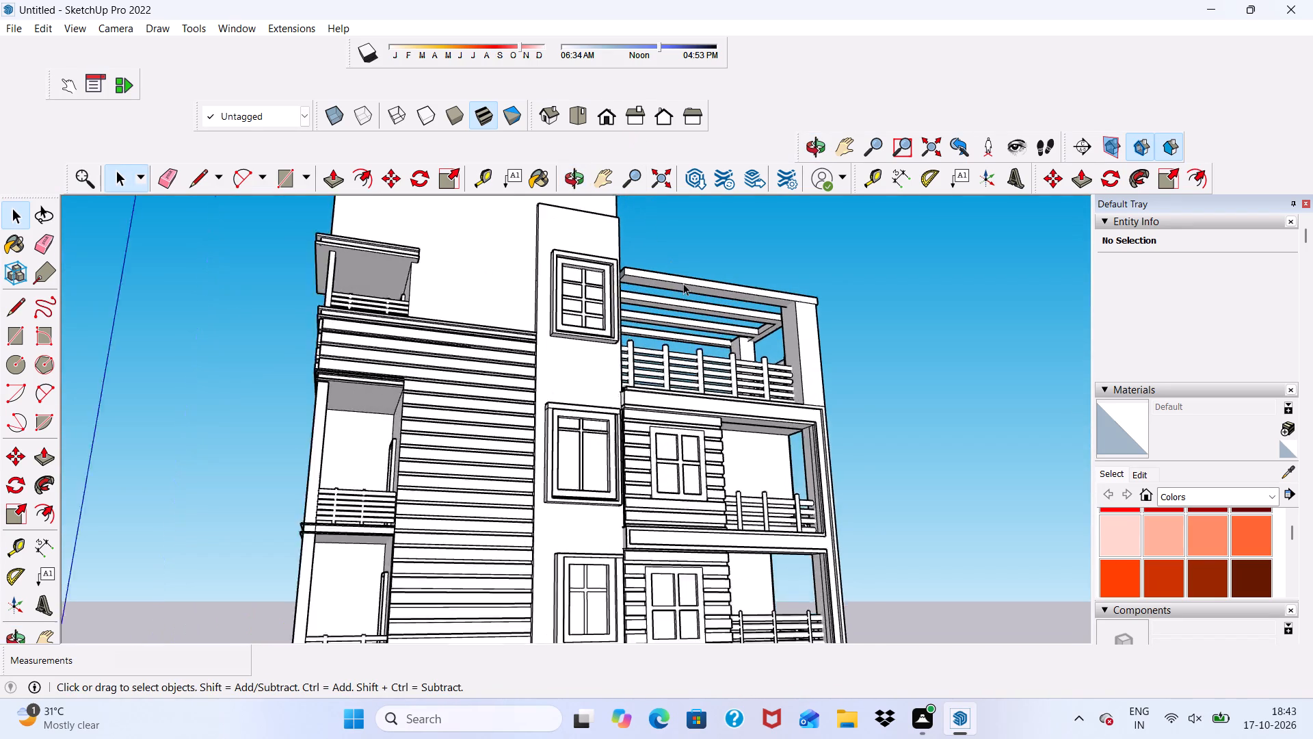
{"action": "scroll", "coordinate": [683, 283], "scroll_direction": "up", "scroll_amount": 2}
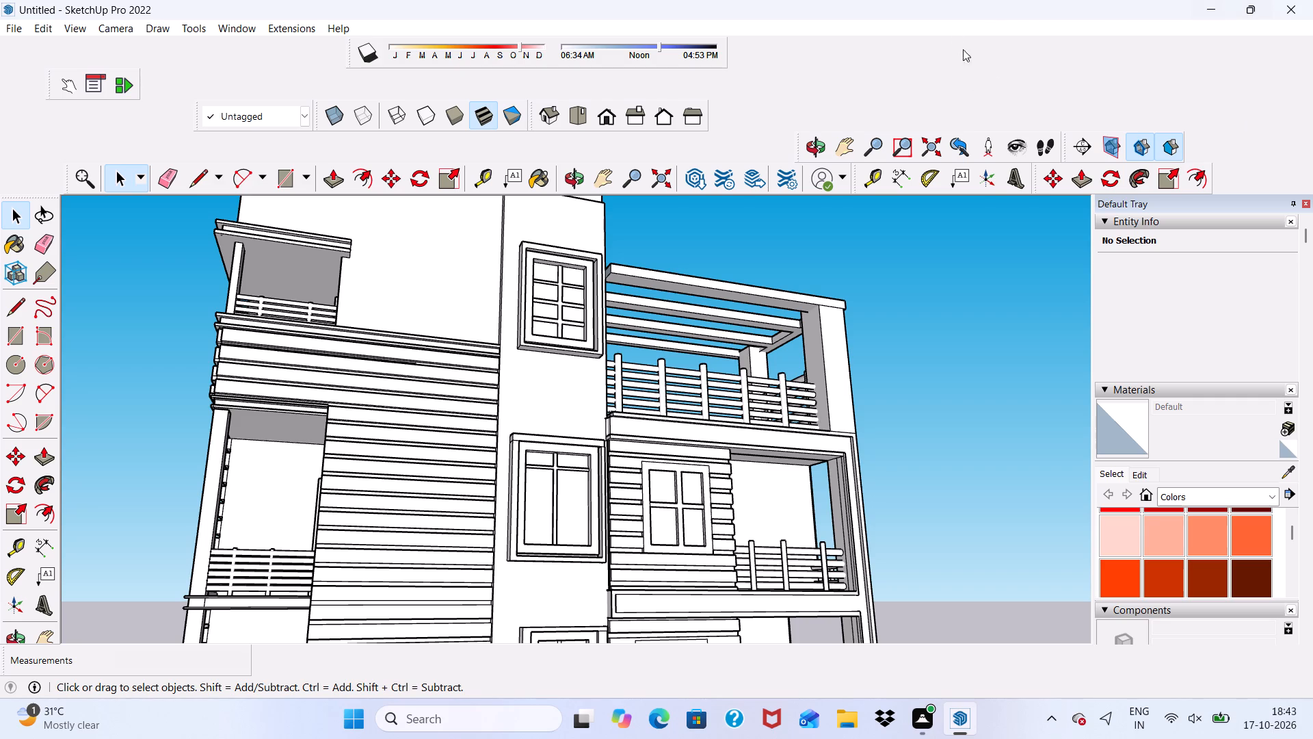
{"action": "scroll", "coordinate": [599, 609], "scroll_direction": "up", "scroll_amount": 1}
{"action": "scroll", "coordinate": [461, 621], "scroll_direction": "down", "scroll_amount": 1}
{"action": "scroll", "coordinate": [525, 551], "scroll_direction": "down", "scroll_amount": 7}
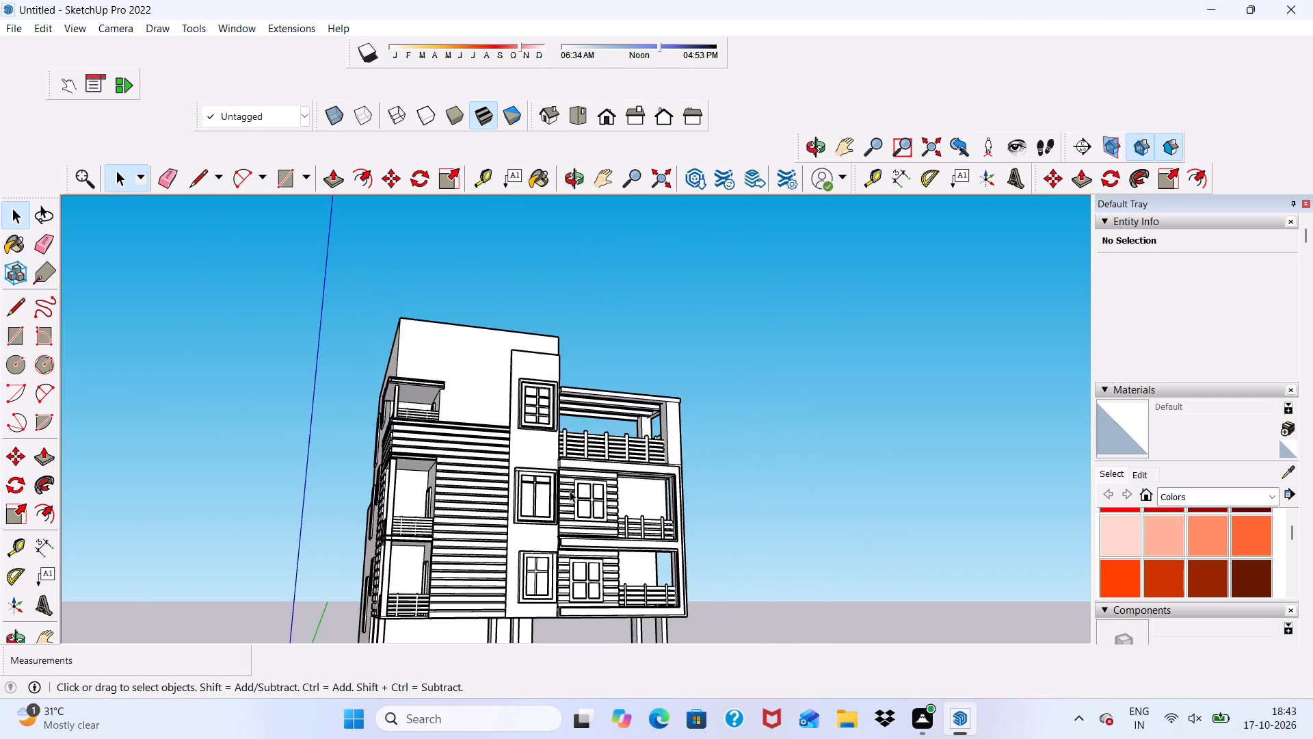
{"action": "scroll", "coordinate": [570, 491], "scroll_direction": "down", "scroll_amount": 4}
{"action": "middle_click_drag", "start_coordinate": [681, 513], "coordinate": [414, 481]}
{"action": "middle_click_drag", "start_coordinate": [439, 526], "coordinate": [602, 548]}
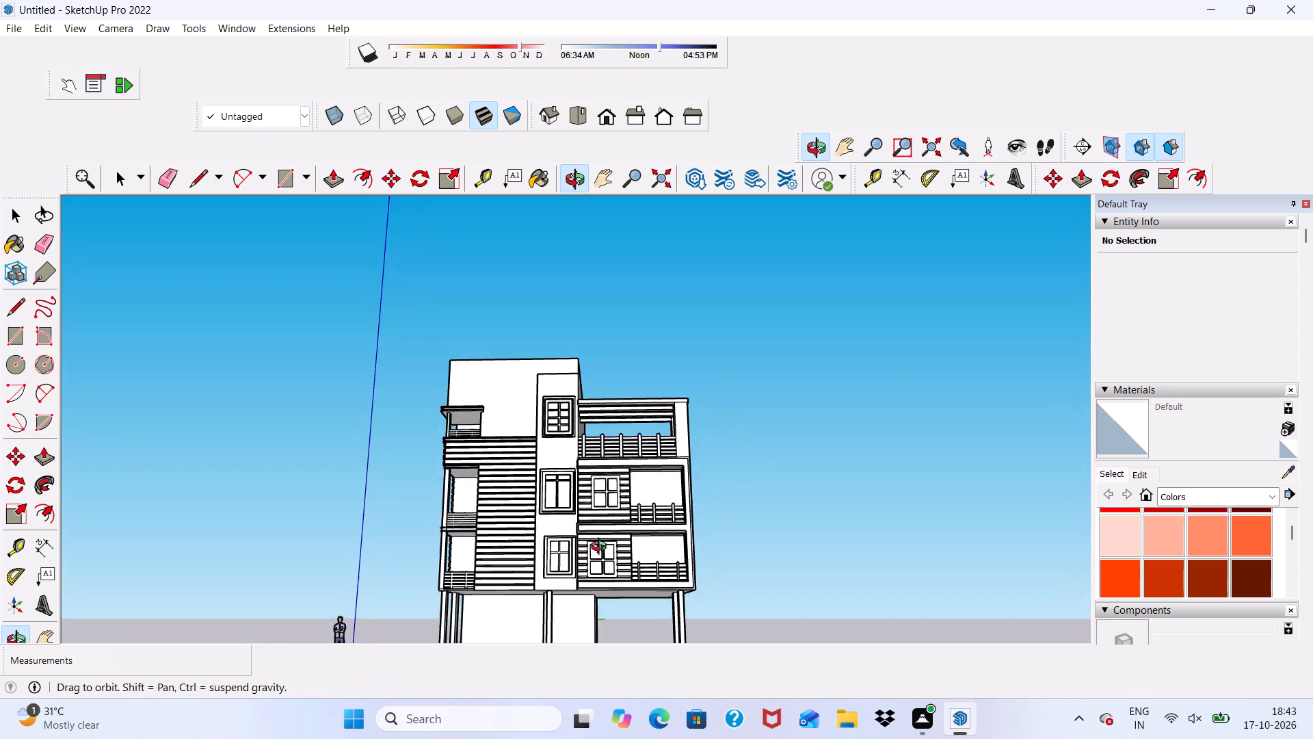
{"action": "middle_click_drag", "start_coordinate": [602, 548], "coordinate": [602, 548]}
{"action": "scroll", "coordinate": [508, 465], "scroll_direction": "down", "scroll_amount": 6}
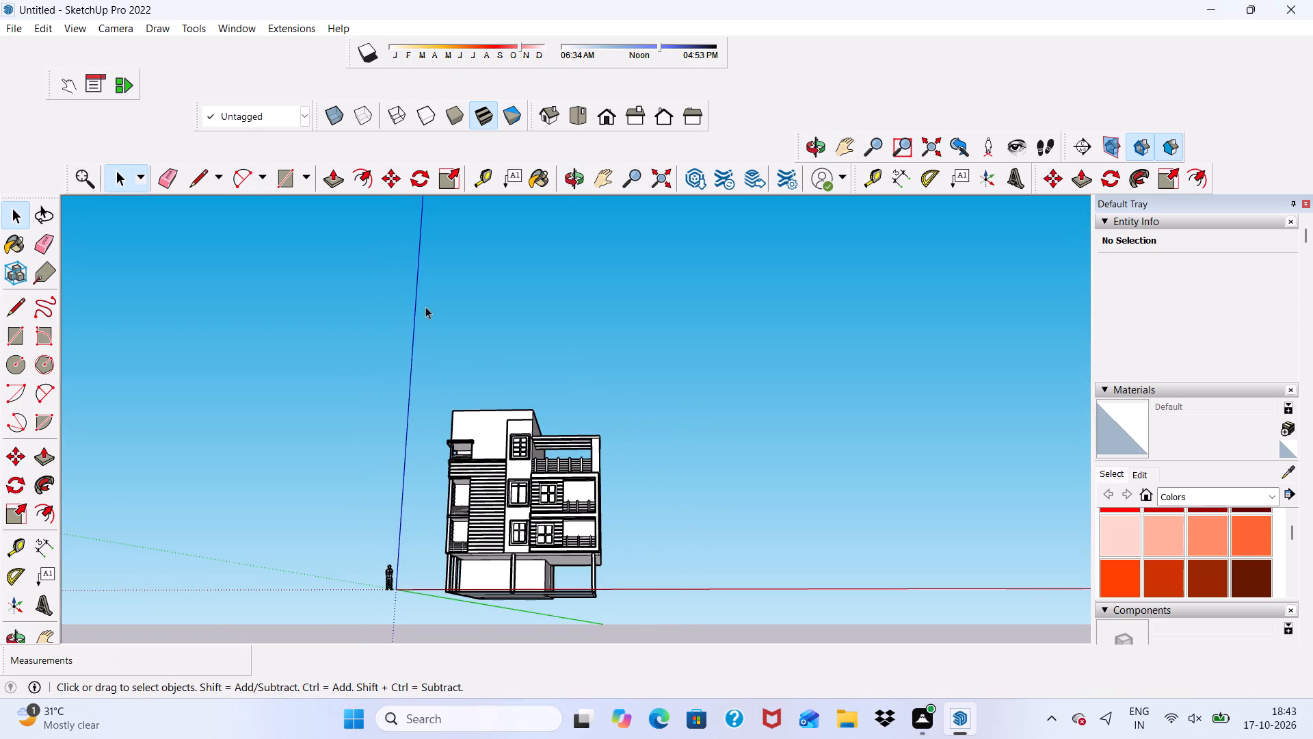
Push/Pull the narrow top face of the projecting window bay up to the top edge of the main roof parapet.
{"action": "scroll", "coordinate": [532, 417], "scroll_direction": "up", "scroll_amount": 9}
{"action": "middle_click_drag", "start_coordinate": [533, 376], "coordinate": [523, 534]}
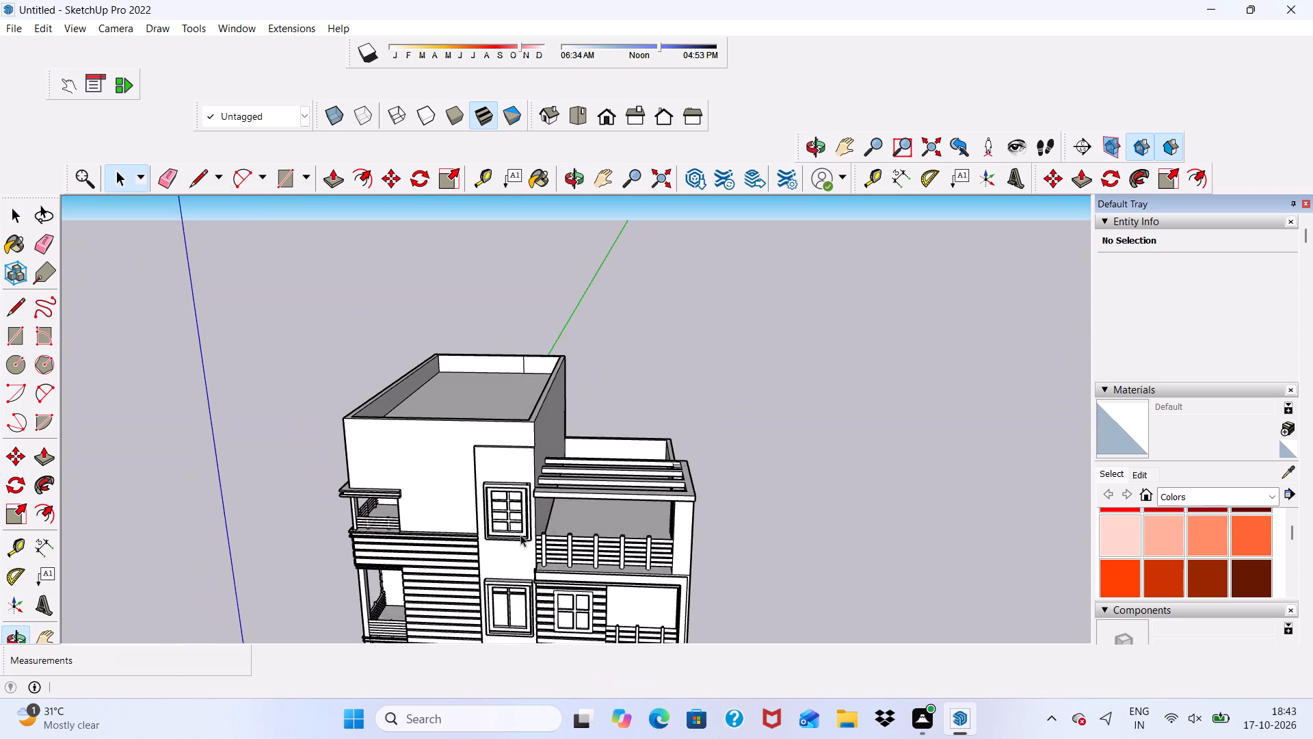
{"action": "scroll", "coordinate": [455, 439], "scroll_direction": "up", "scroll_amount": 3}
{"action": "scroll", "coordinate": [525, 480], "scroll_direction": "up", "scroll_amount": 5}
{"action": "scroll", "coordinate": [512, 343], "scroll_direction": "up", "scroll_amount": 3}
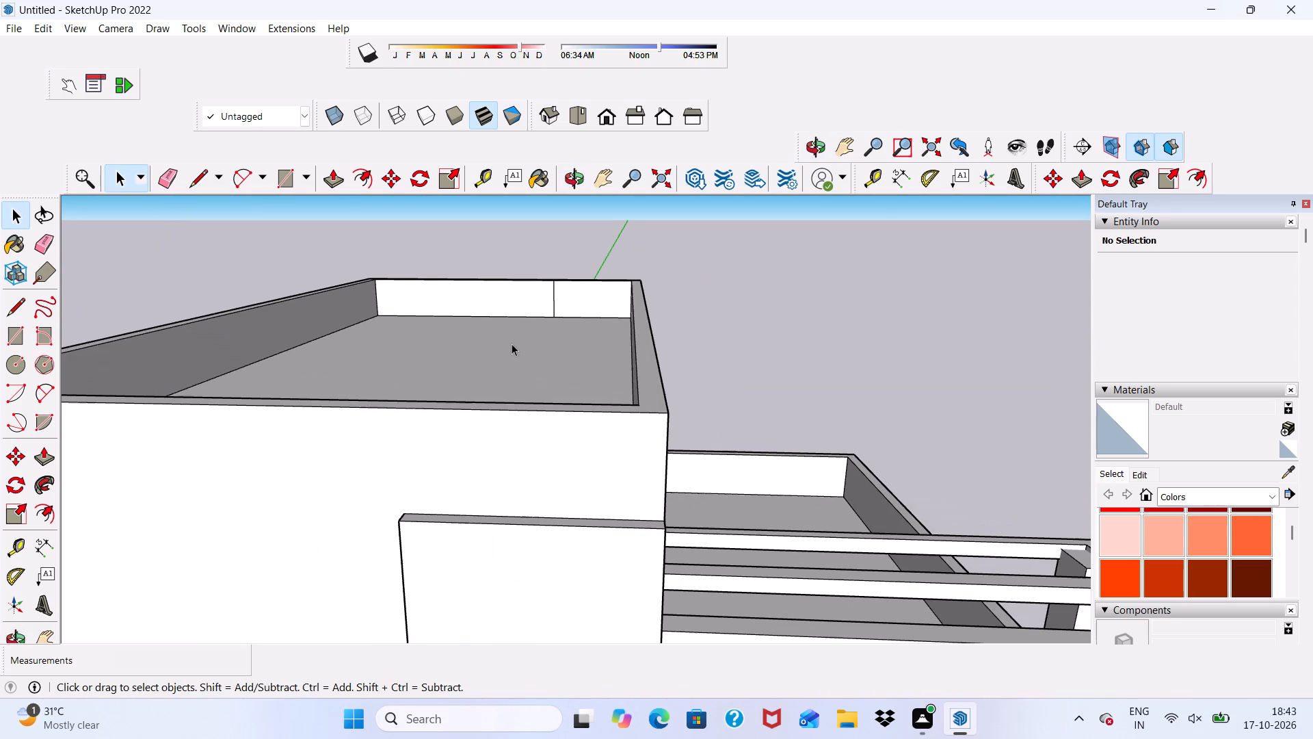
{"action": "scroll", "coordinate": [512, 369], "scroll_direction": "up", "scroll_amount": 1}
{"action": "scroll", "coordinate": [512, 370], "scroll_direction": "down", "scroll_amount": 9}
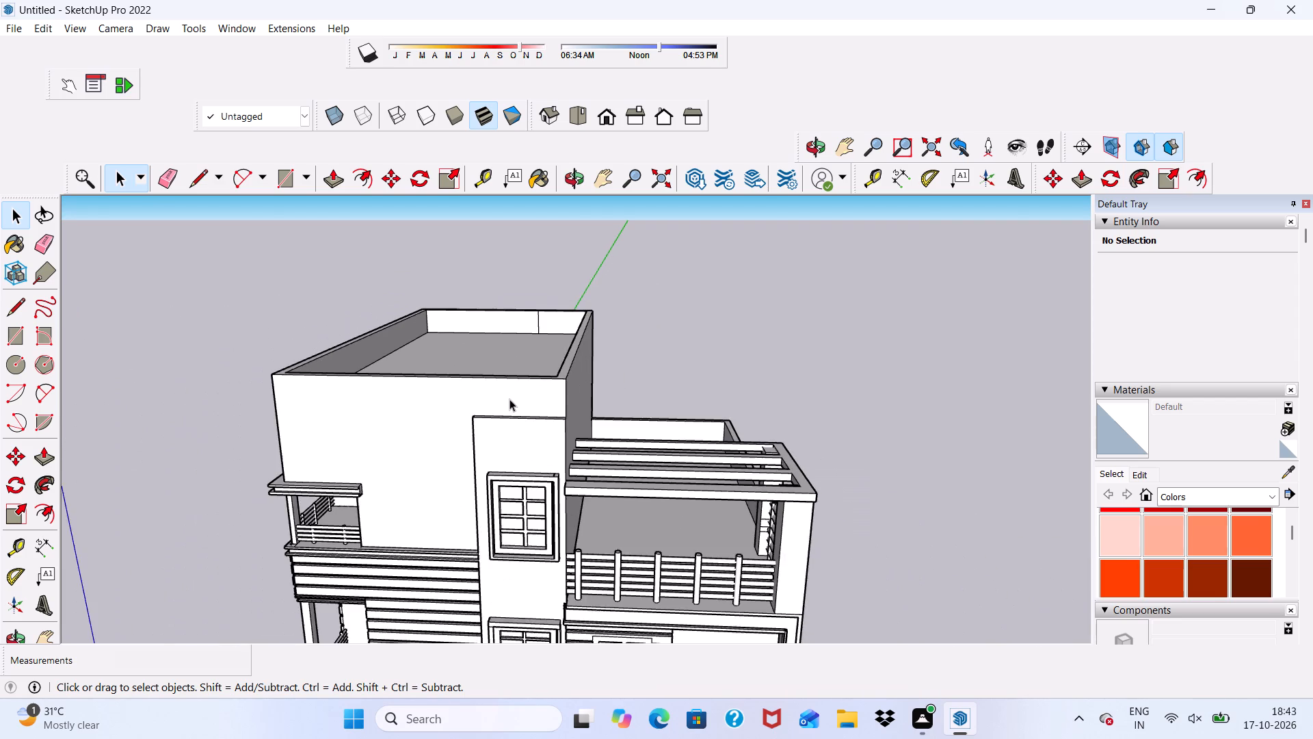
{"action": "middle_click_drag", "start_coordinate": [509, 399], "coordinate": [512, 424]}
{"action": "scroll", "coordinate": [512, 424], "scroll_direction": "up", "scroll_amount": 4}
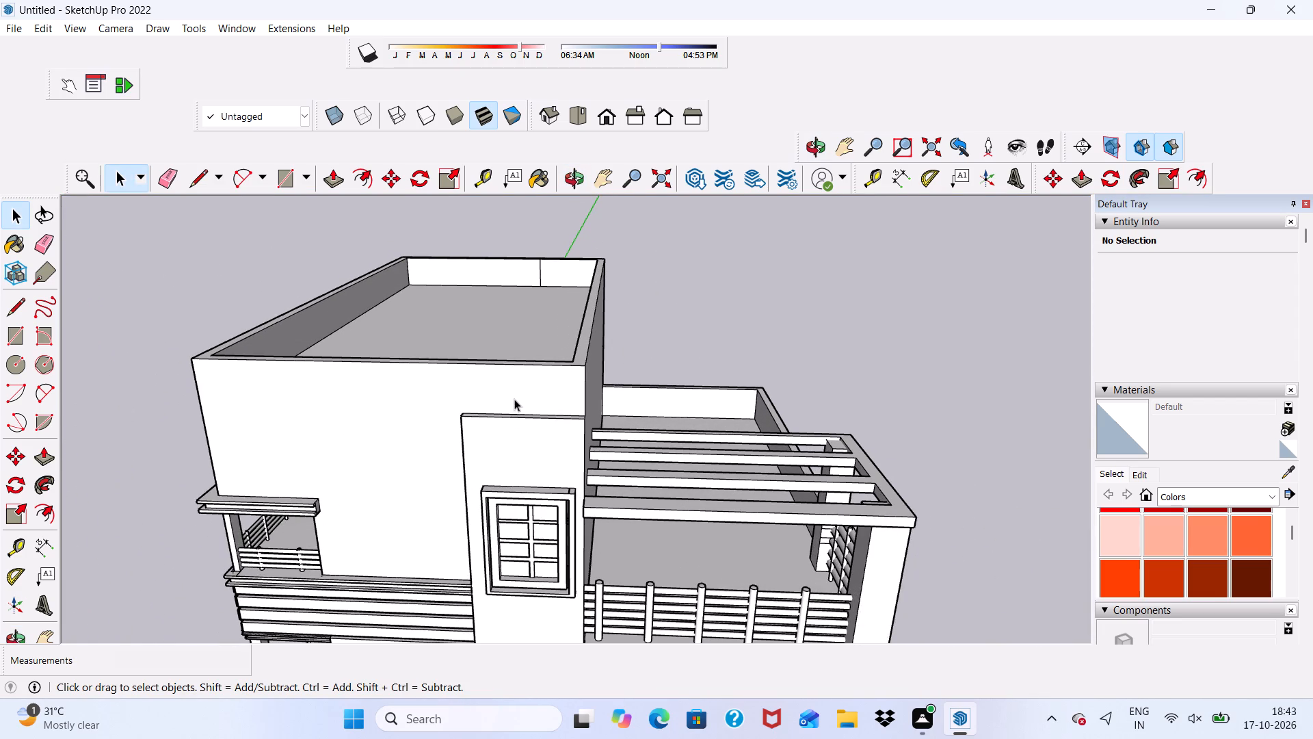
{"action": "scroll", "coordinate": [514, 399], "scroll_direction": "up", "scroll_amount": 6}
{"action": "scroll", "coordinate": [508, 398], "scroll_direction": "down", "scroll_amount": 2}
{"action": "middle_click_drag", "start_coordinate": [508, 398], "coordinate": [471, 484]}
{"action": "scroll", "coordinate": [471, 484], "scroll_direction": "up", "scroll_amount": 7}
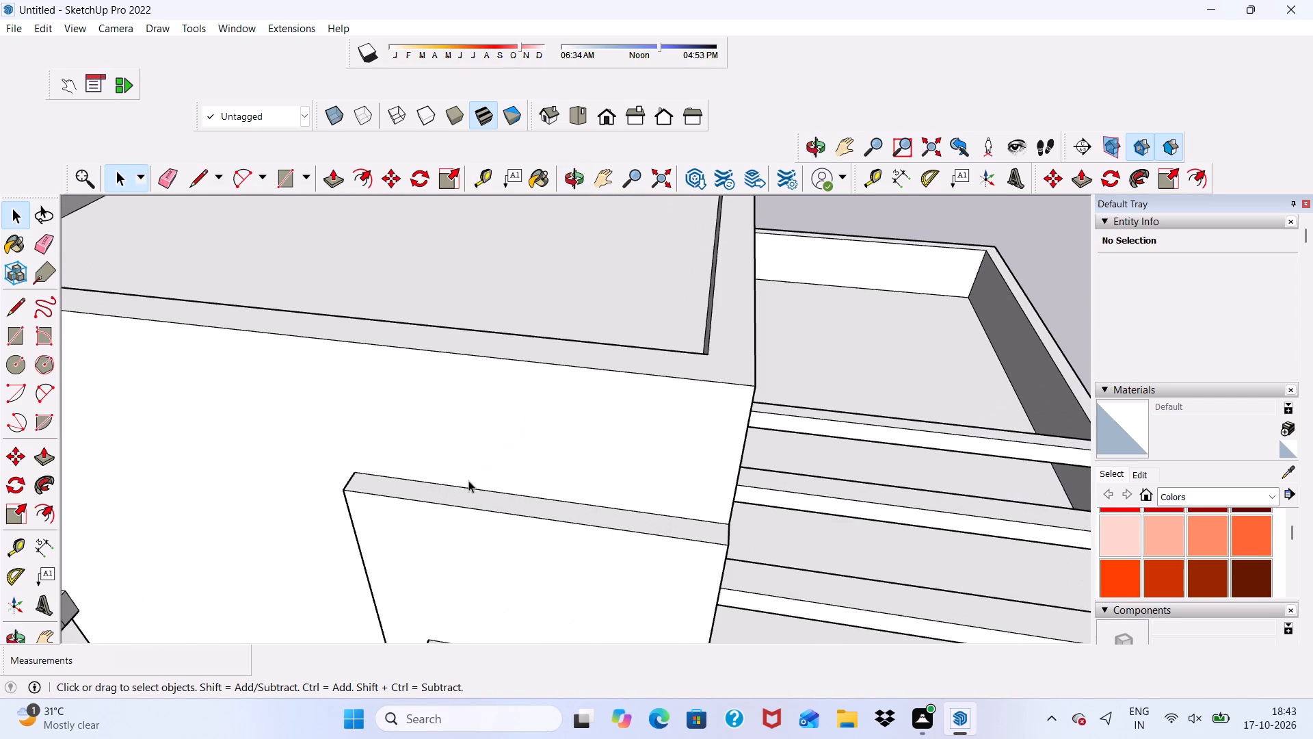
{"action": "left_click", "coordinate": [459, 494]}
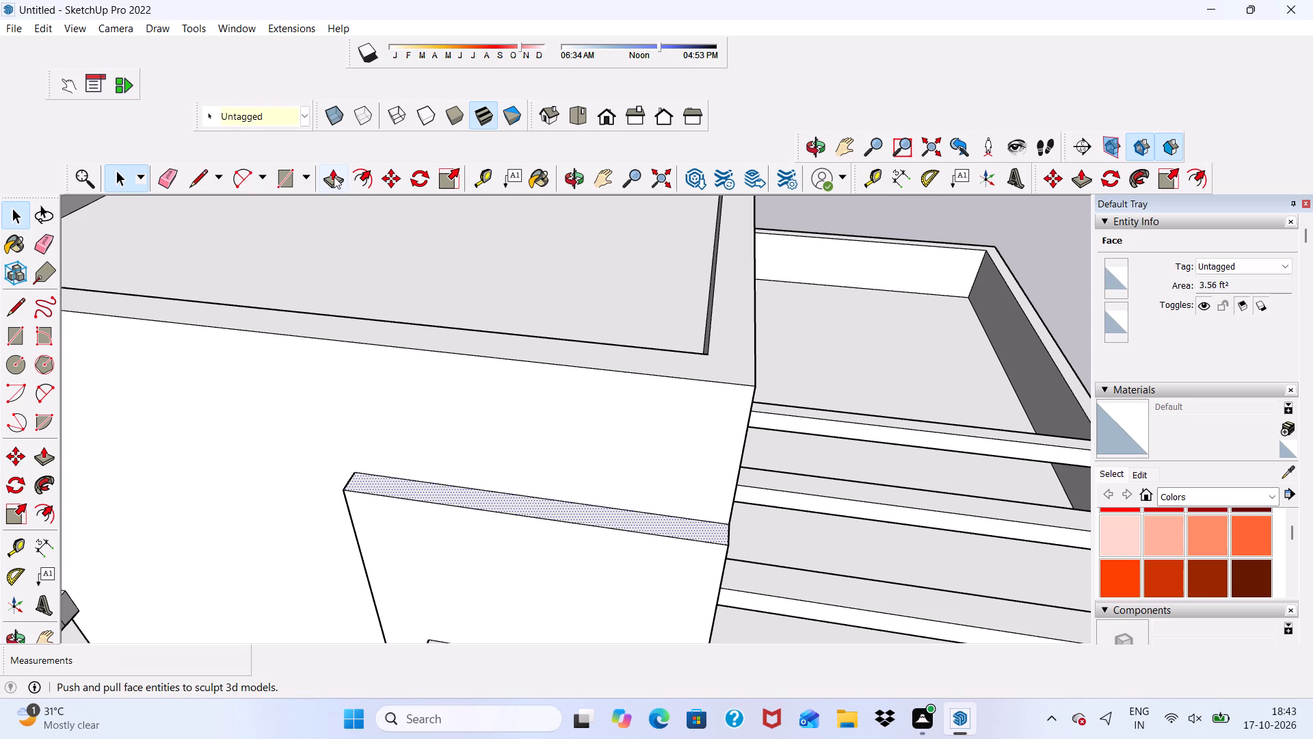
{"action": "left_click", "coordinate": [334, 177]}
{"action": "scroll", "coordinate": [442, 516], "scroll_direction": "up", "scroll_amount": 1}
{"action": "left_click", "coordinate": [410, 482]}
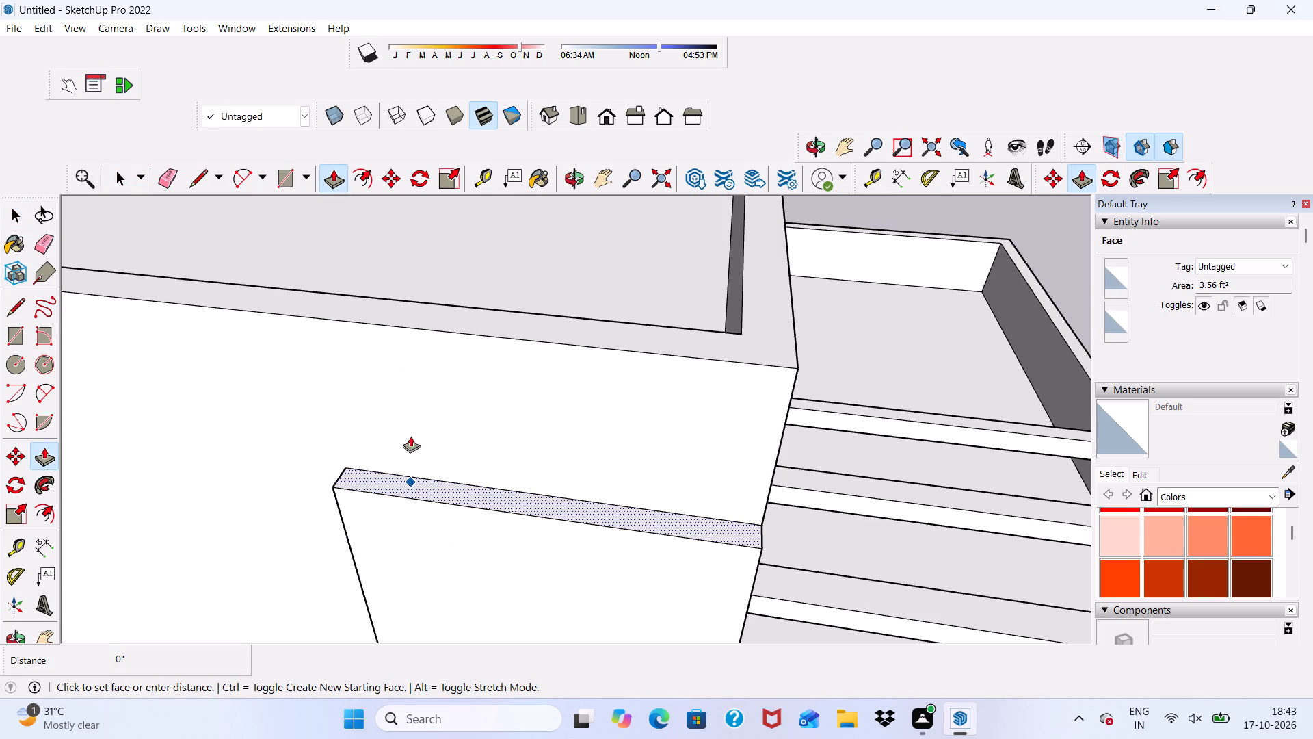
{"action": "left_click", "coordinate": [412, 321]}
{"action": "scroll", "coordinate": [405, 365], "scroll_direction": "down", "scroll_amount": 7}
{"action": "middle_click_drag", "start_coordinate": [399, 411], "coordinate": [401, 314]}
{"action": "key", "text": "space"}
Draw a rectangle about 7' 1" wide across the top of the projecting bay's front face.
{"action": "scroll", "coordinate": [401, 314], "scroll_direction": "down", "scroll_amount": 3}
{"action": "middle_click_drag", "start_coordinate": [401, 314], "coordinate": [576, 320]}
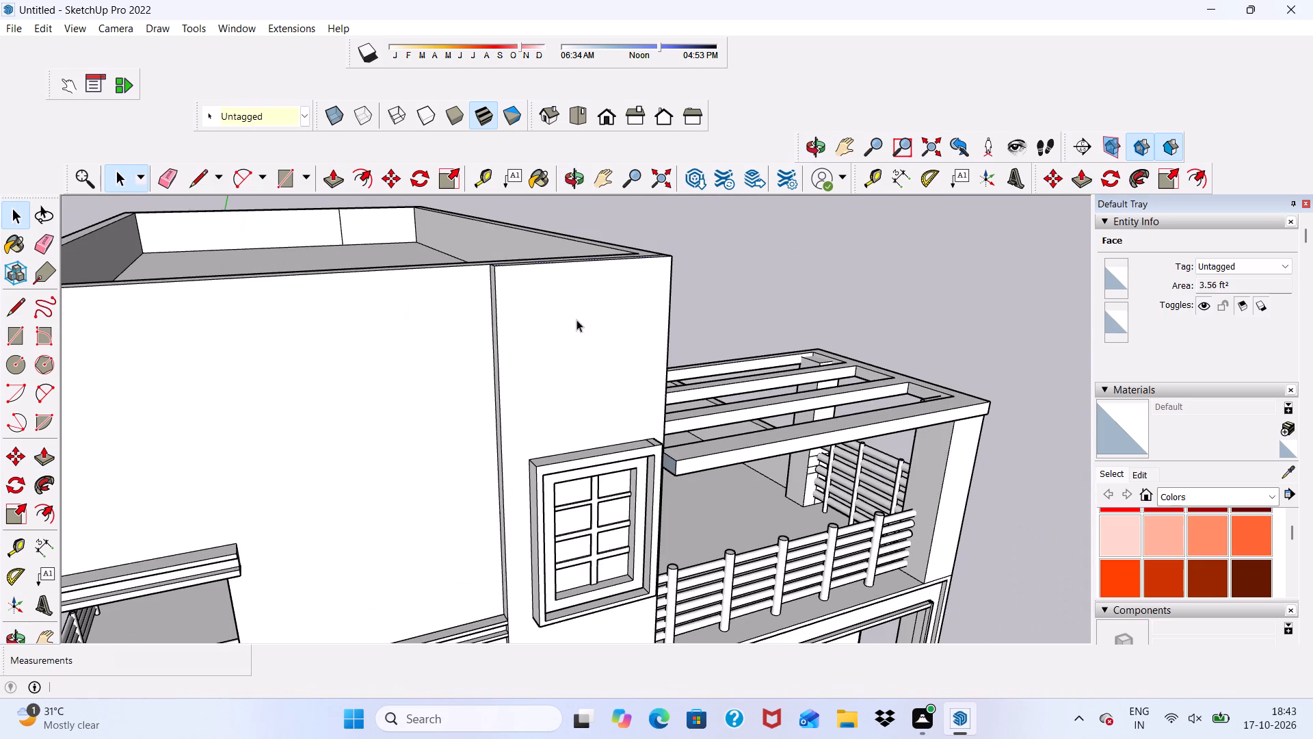
{"action": "left_click", "coordinate": [282, 175]}
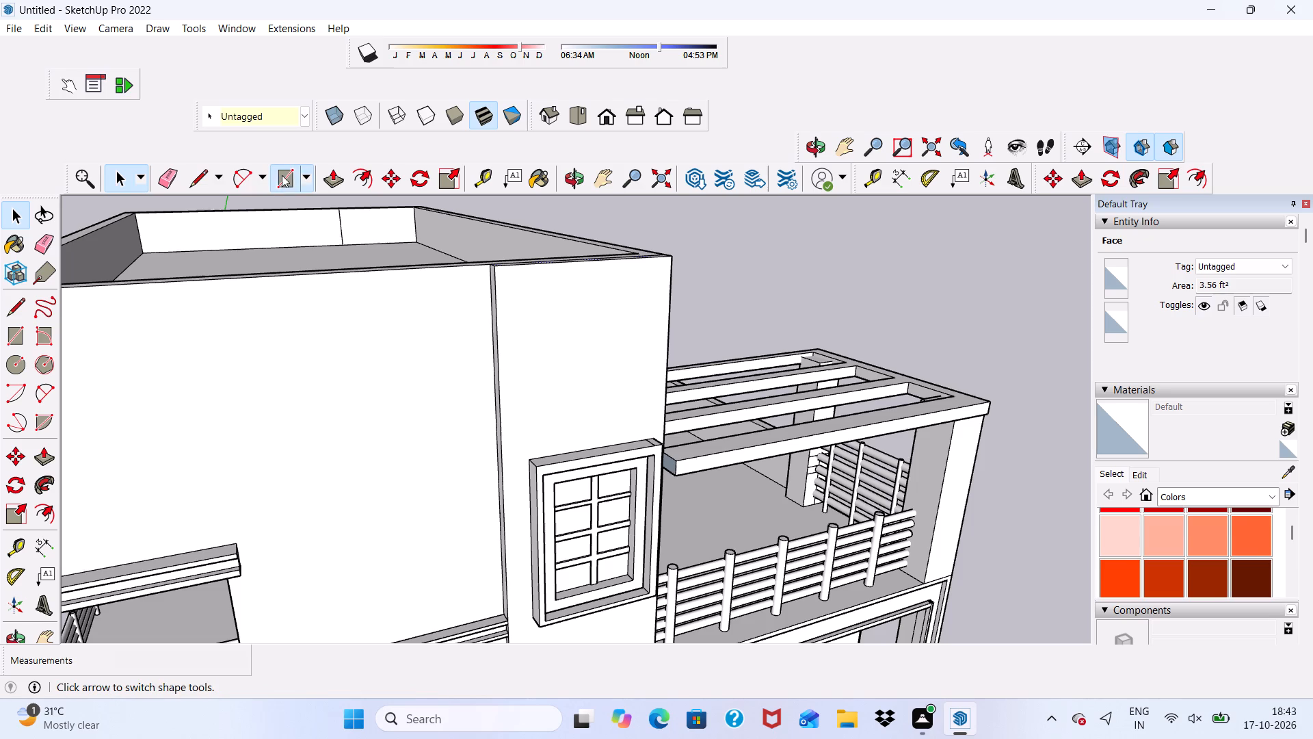
{"action": "scroll", "coordinate": [560, 278], "scroll_direction": "up", "scroll_amount": 11}
{"action": "left_click", "coordinate": [441, 257]}
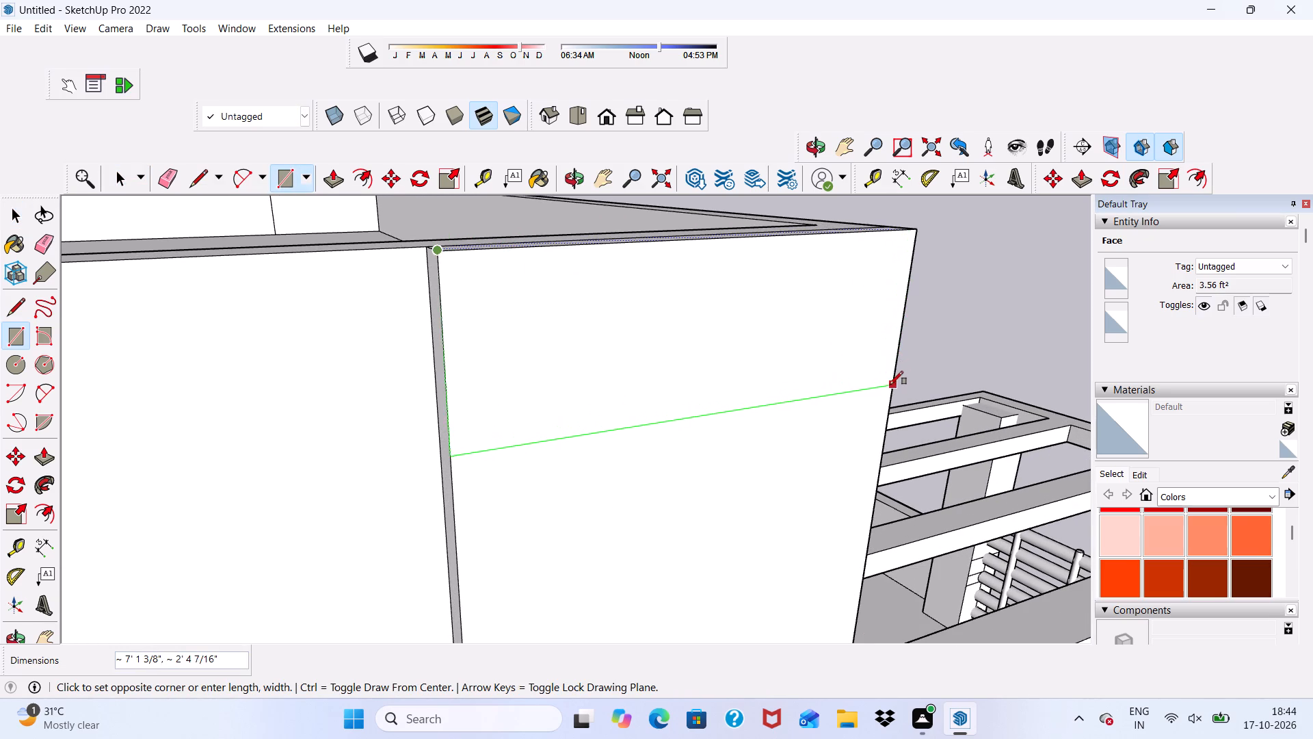
{"action": "middle_click_drag", "start_coordinate": [890, 385], "coordinate": [754, 388]}
{"action": "scroll", "coordinate": [754, 388], "scroll_direction": "up", "scroll_amount": 3}
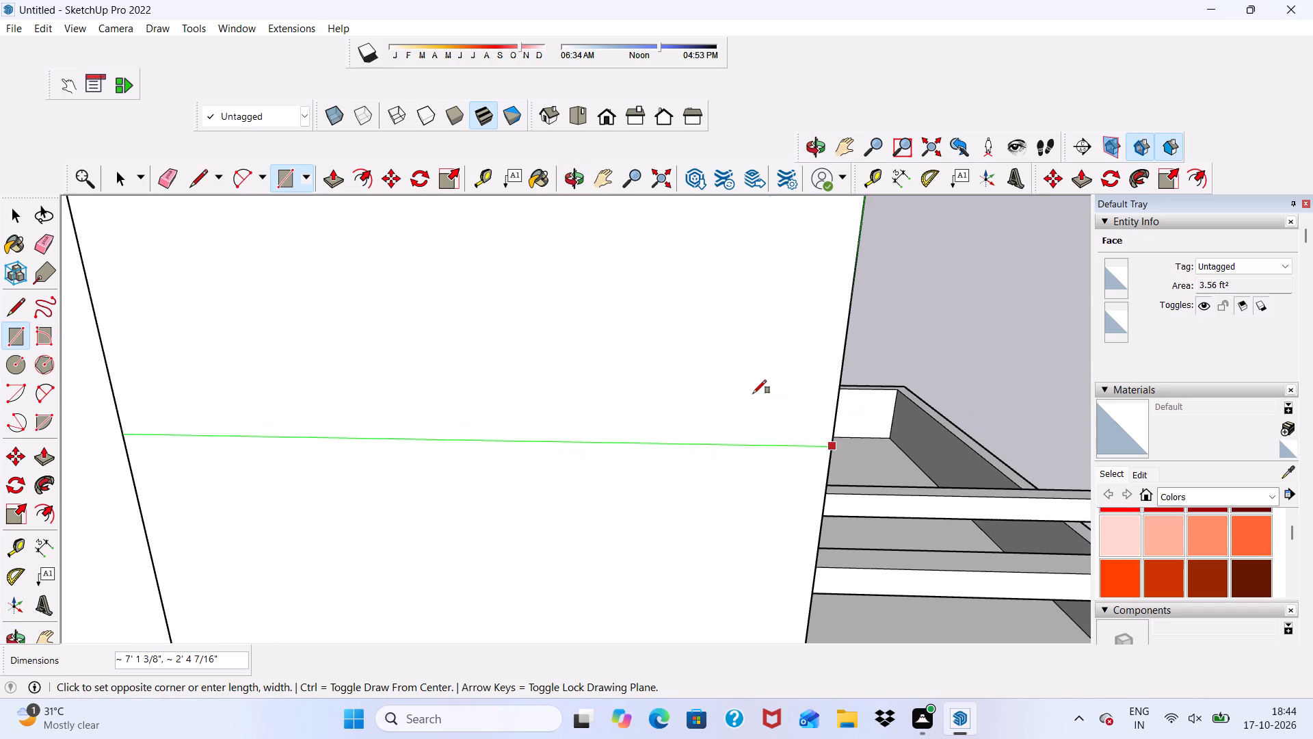
{"action": "left_click", "coordinate": [828, 474]}
{"action": "scroll", "coordinate": [523, 352], "scroll_direction": "down", "scroll_amount": 4}
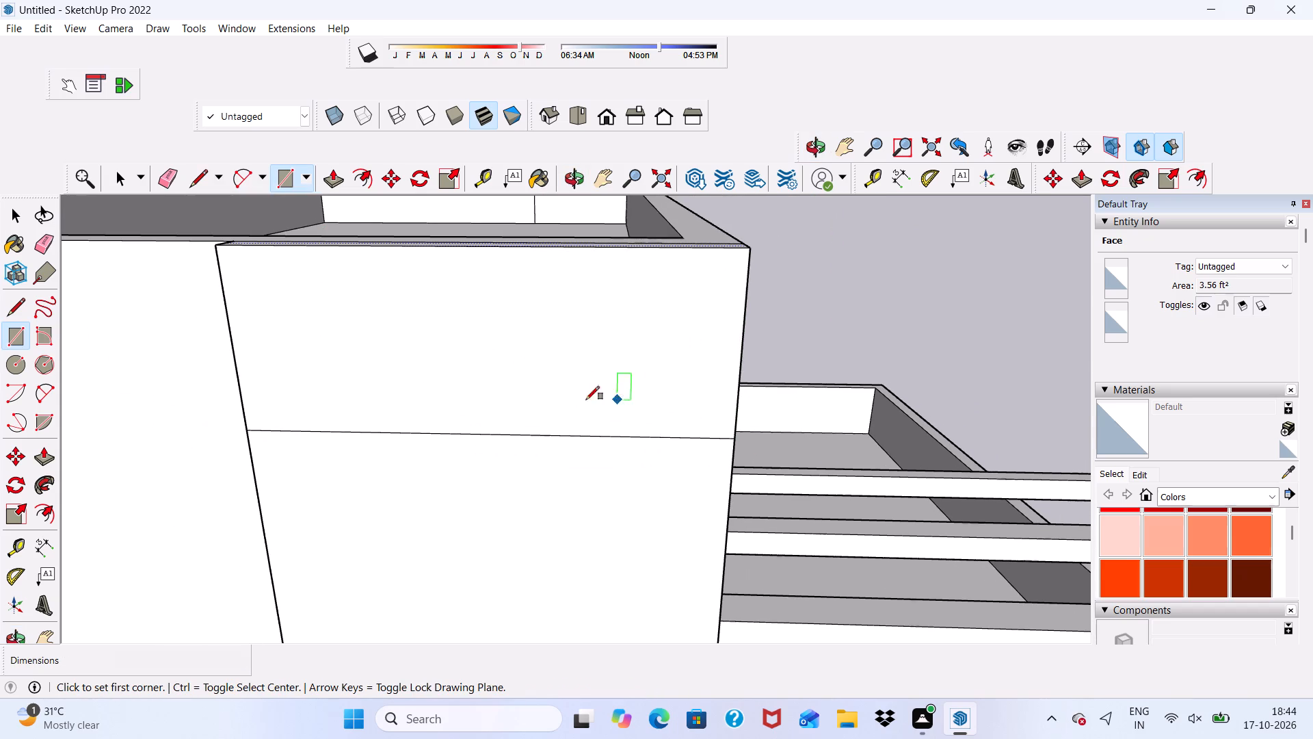
{"action": "key", "text": "space"}
Push the new rectangular face 6" back, flush with the main front wall.
{"action": "left_click", "coordinate": [446, 360]}
{"action": "left_click", "coordinate": [334, 177]}
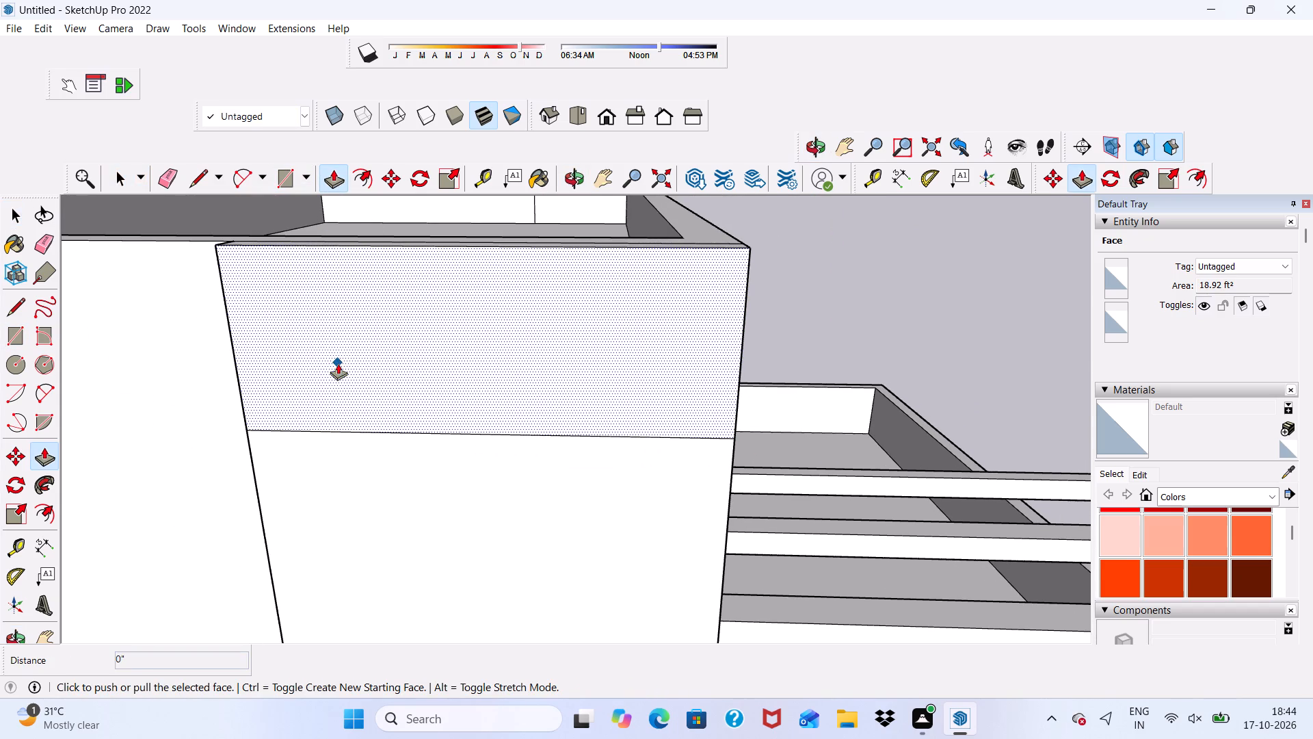
{"action": "left_click_drag", "start_coordinate": [338, 363], "coordinate": [374, 313]}
{"action": "scroll", "coordinate": [367, 305], "scroll_direction": "down", "scroll_amount": 8}
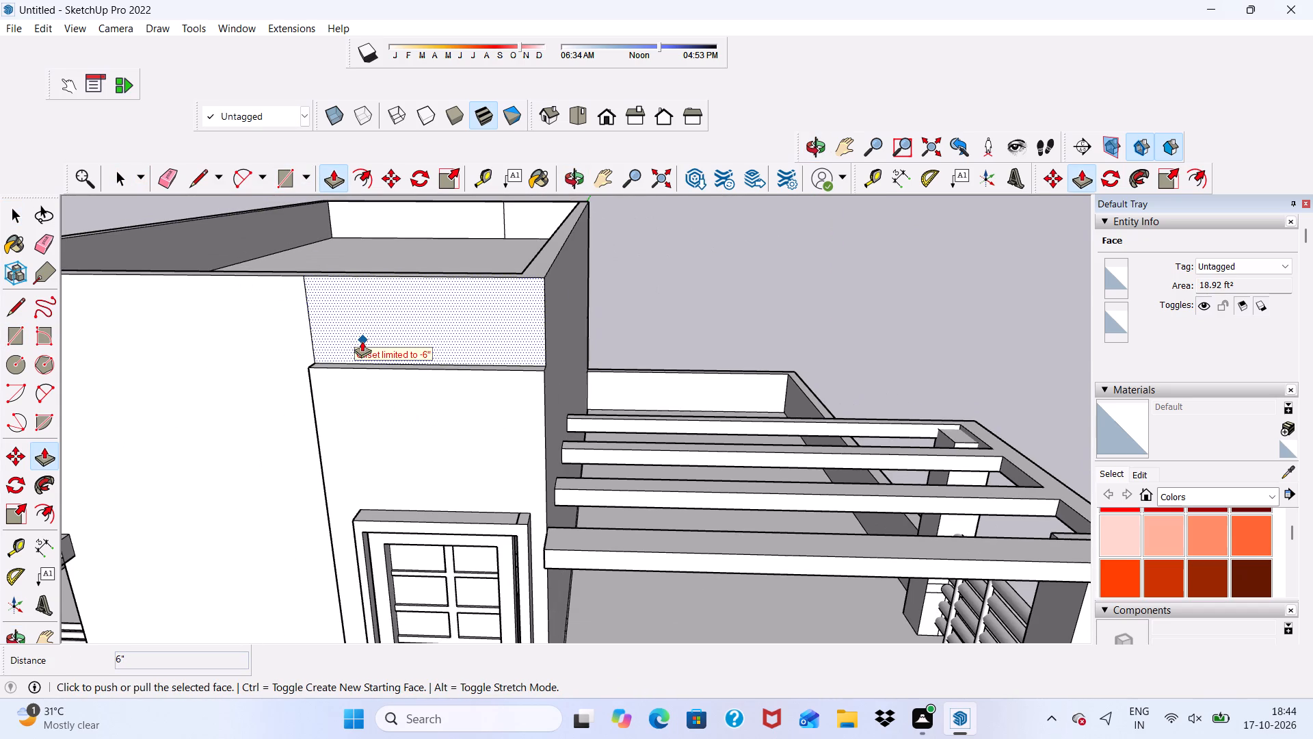
Push the same recessed face a further 9" back through the parapet's thickness.
{"action": "middle_click_drag", "start_coordinate": [359, 358], "coordinate": [291, 456]}
{"action": "scroll", "coordinate": [370, 350], "scroll_direction": "up", "scroll_amount": 4}
{"action": "left_click_drag", "start_coordinate": [380, 339], "coordinate": [404, 299]}
{"action": "scroll", "coordinate": [398, 274], "scroll_direction": "down", "scroll_amount": 1}
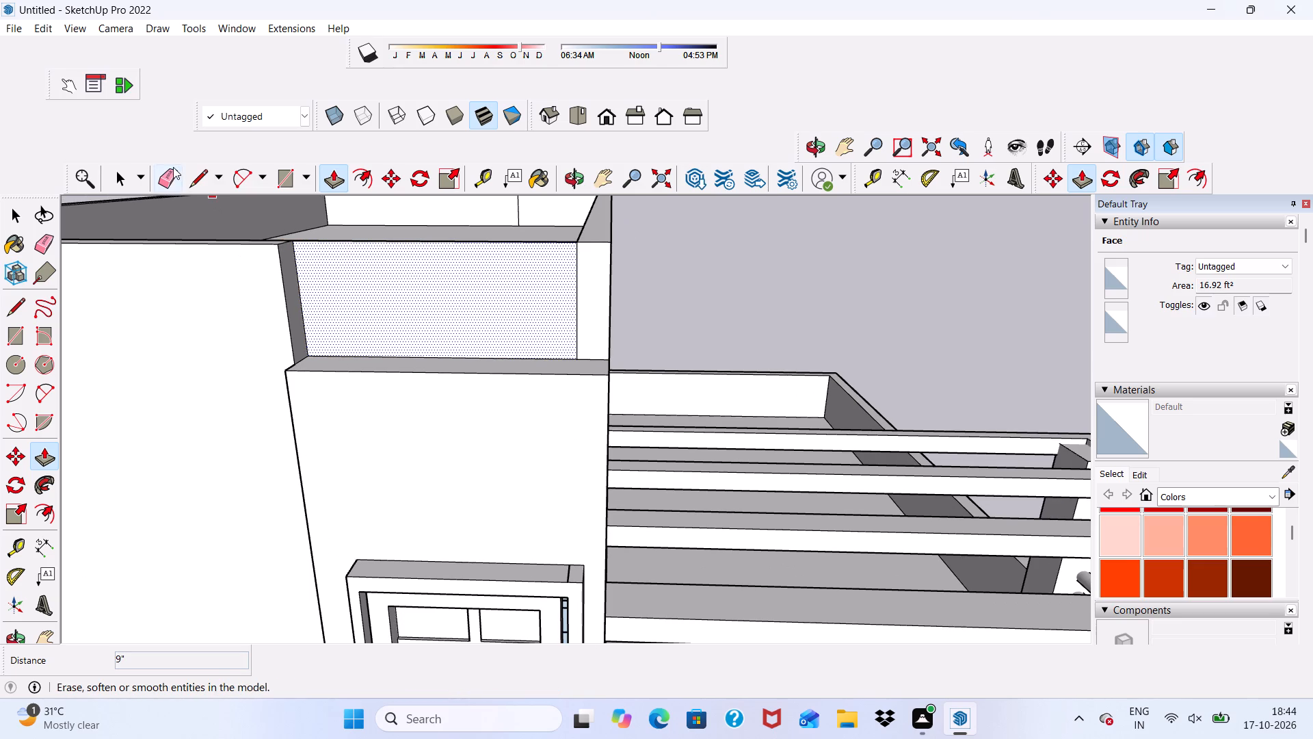
Erase the leftover top edge of the recessed face to open a gap in the front parapet.
{"action": "left_click", "coordinate": [169, 170]}
{"action": "scroll", "coordinate": [468, 290], "scroll_direction": "up", "scroll_amount": 3}
{"action": "left_click", "coordinate": [469, 228]}
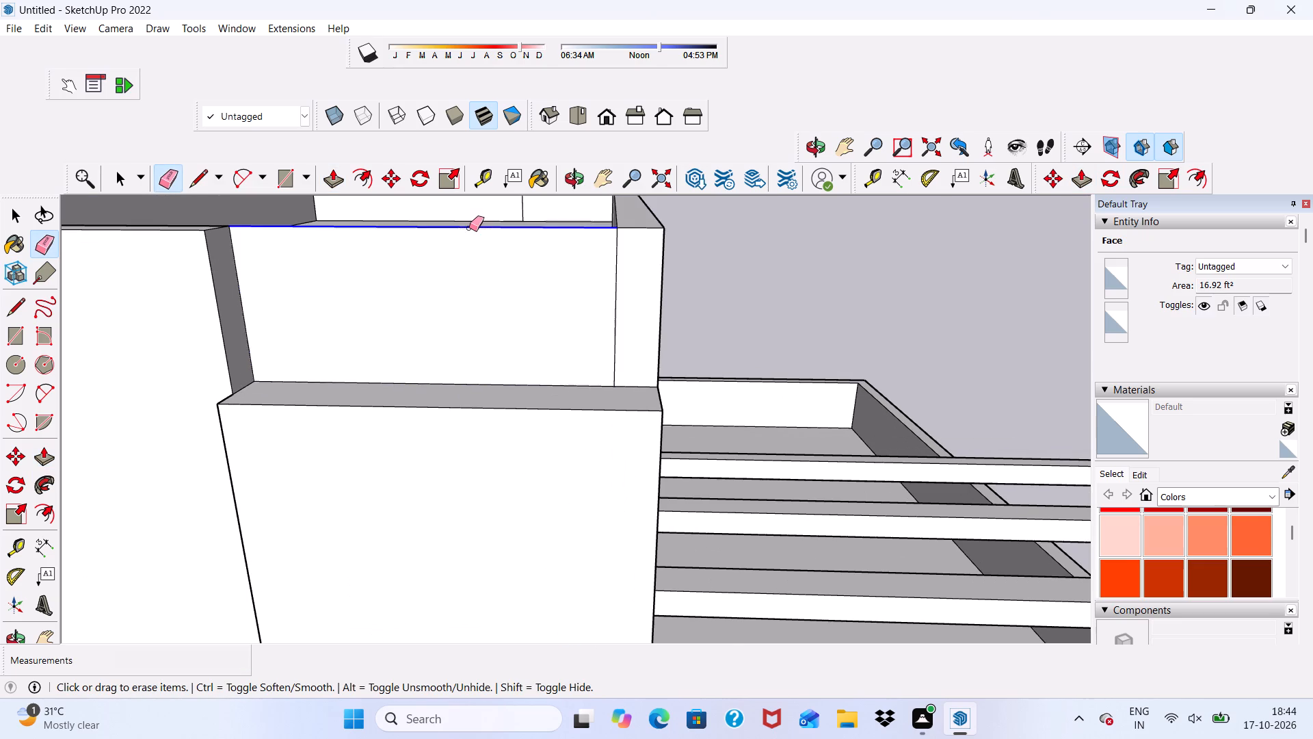
{"action": "scroll", "coordinate": [453, 261], "scroll_direction": "down", "scroll_amount": 9}
{"action": "key", "text": "space"}
Draw a circle of about 1 15/16" radius near the top of the parapet's end face at the gap.
{"action": "middle_click_drag", "start_coordinate": [540, 315], "coordinate": [384, 423]}
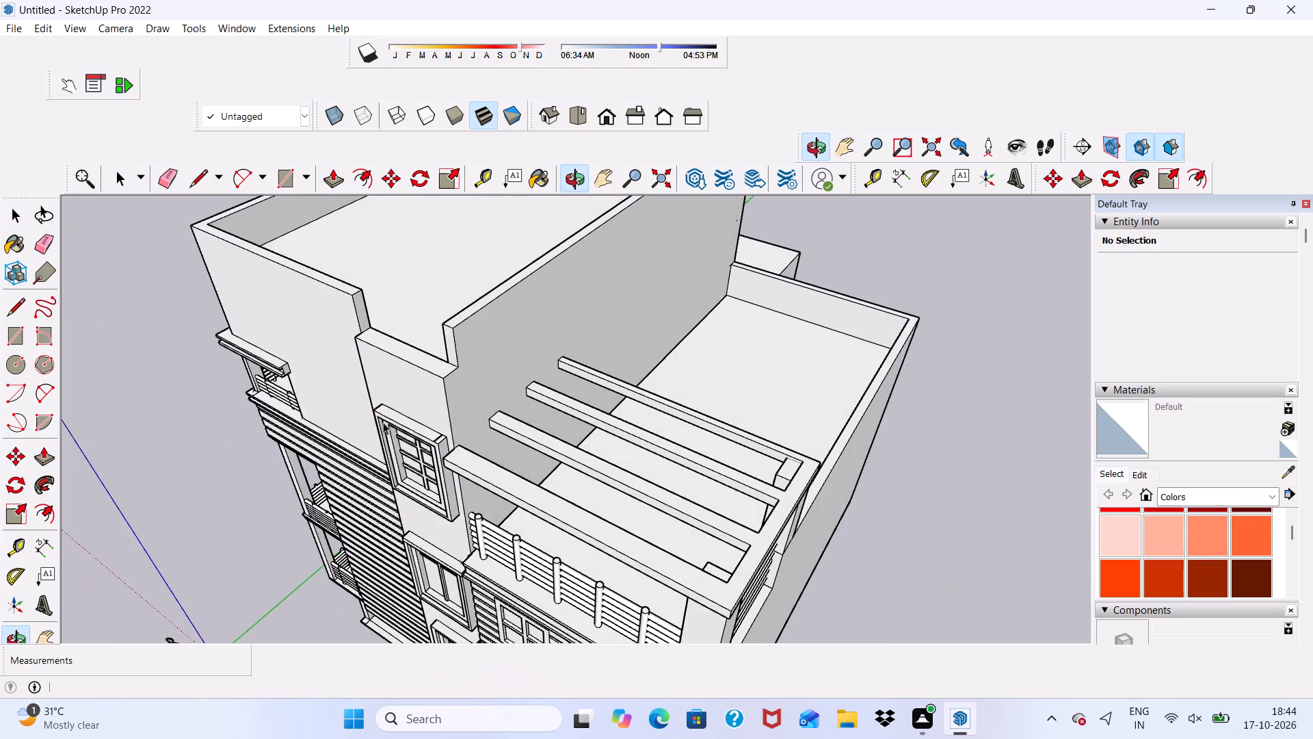
{"action": "scroll", "coordinate": [366, 314], "scroll_direction": "up", "scroll_amount": 3}
{"action": "key", "text": "space"}
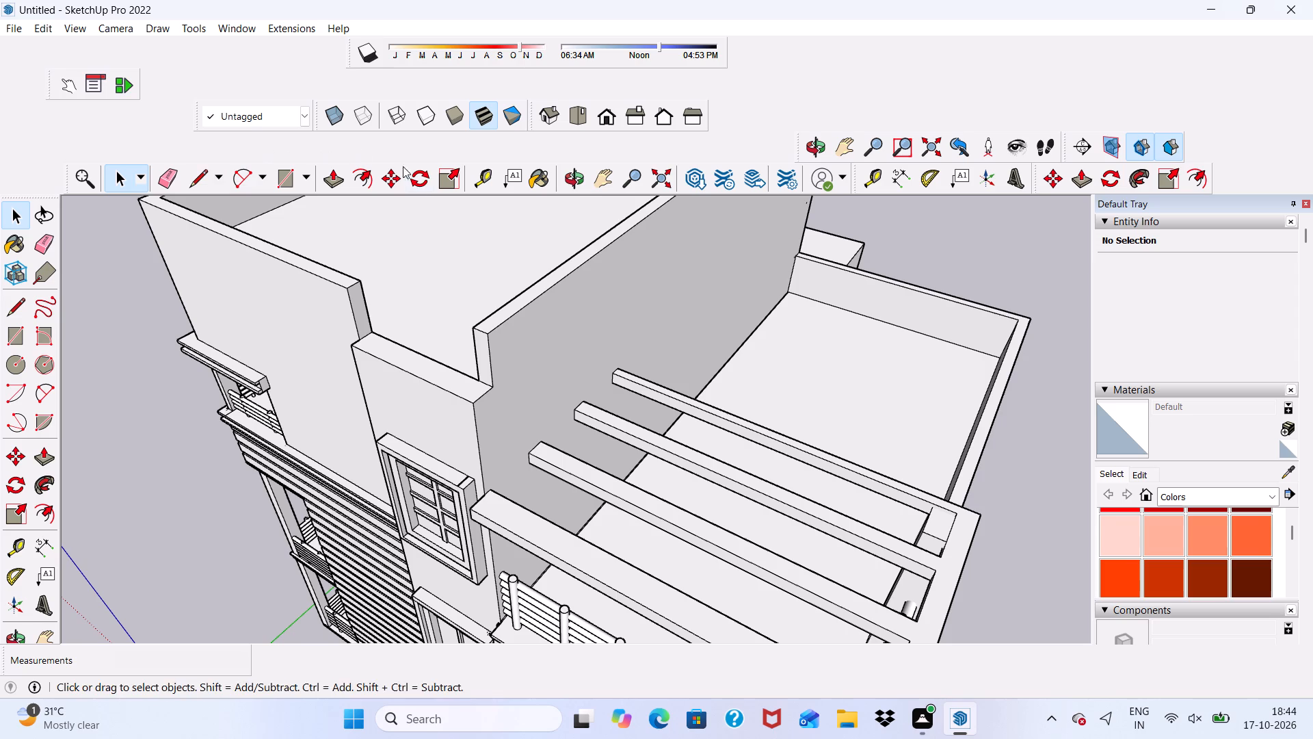
{"action": "left_click", "coordinate": [18, 367]}
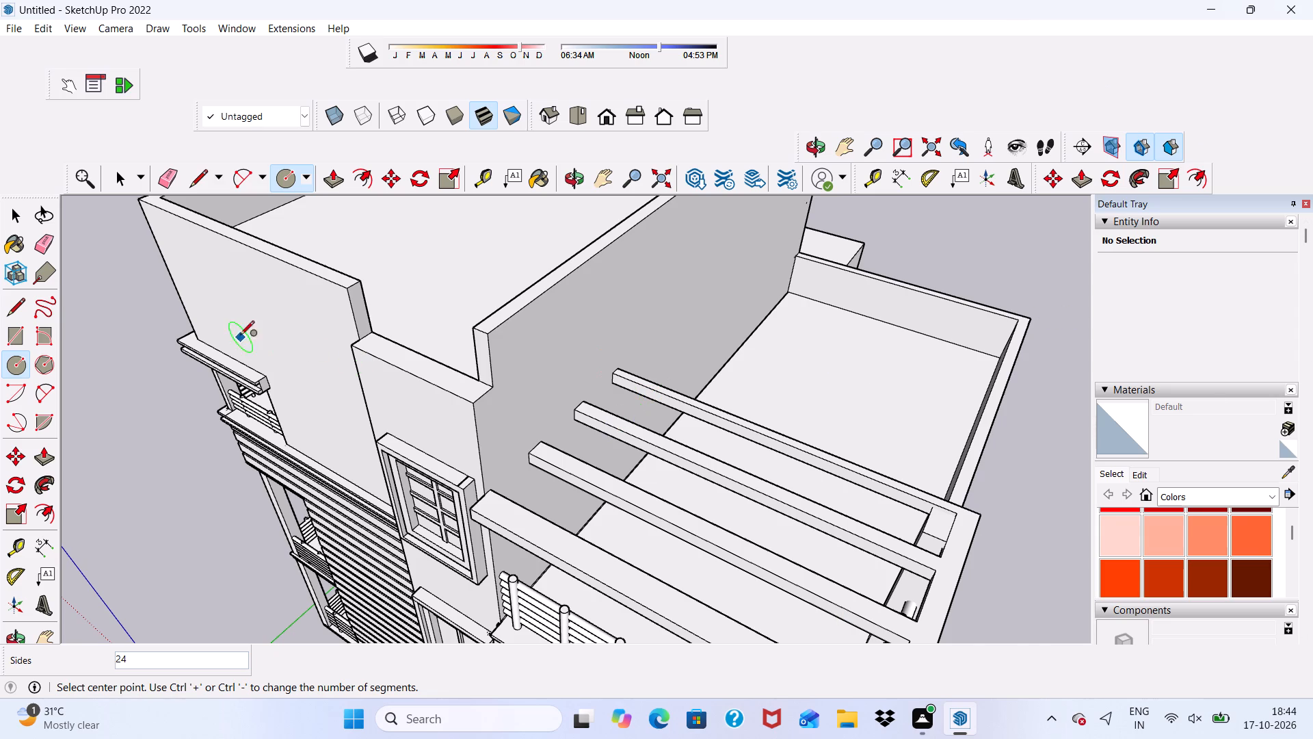
{"action": "scroll", "coordinate": [445, 309], "scroll_direction": "up", "scroll_amount": 4}
{"action": "scroll", "coordinate": [149, 311], "scroll_direction": "up", "scroll_amount": 3}
{"action": "scroll", "coordinate": [379, 290], "scroll_direction": "up", "scroll_amount": 7}
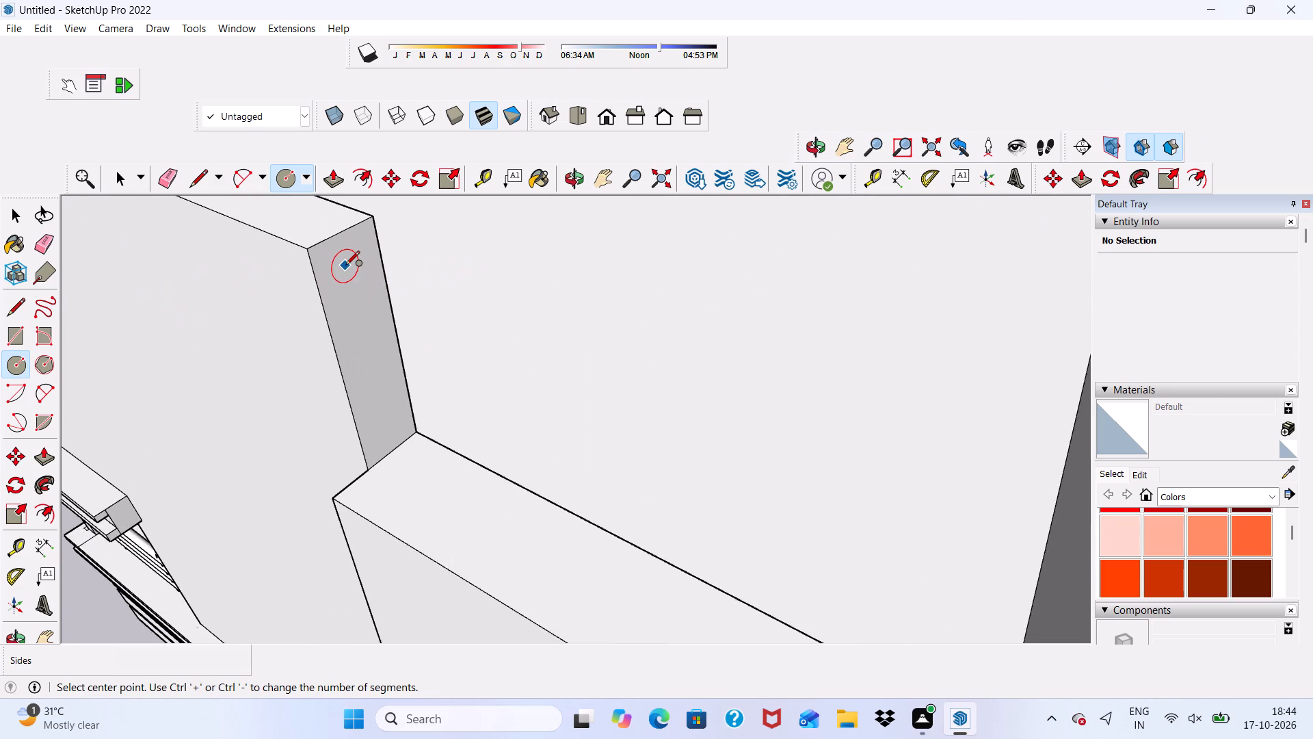
{"action": "left_click", "coordinate": [346, 265]}
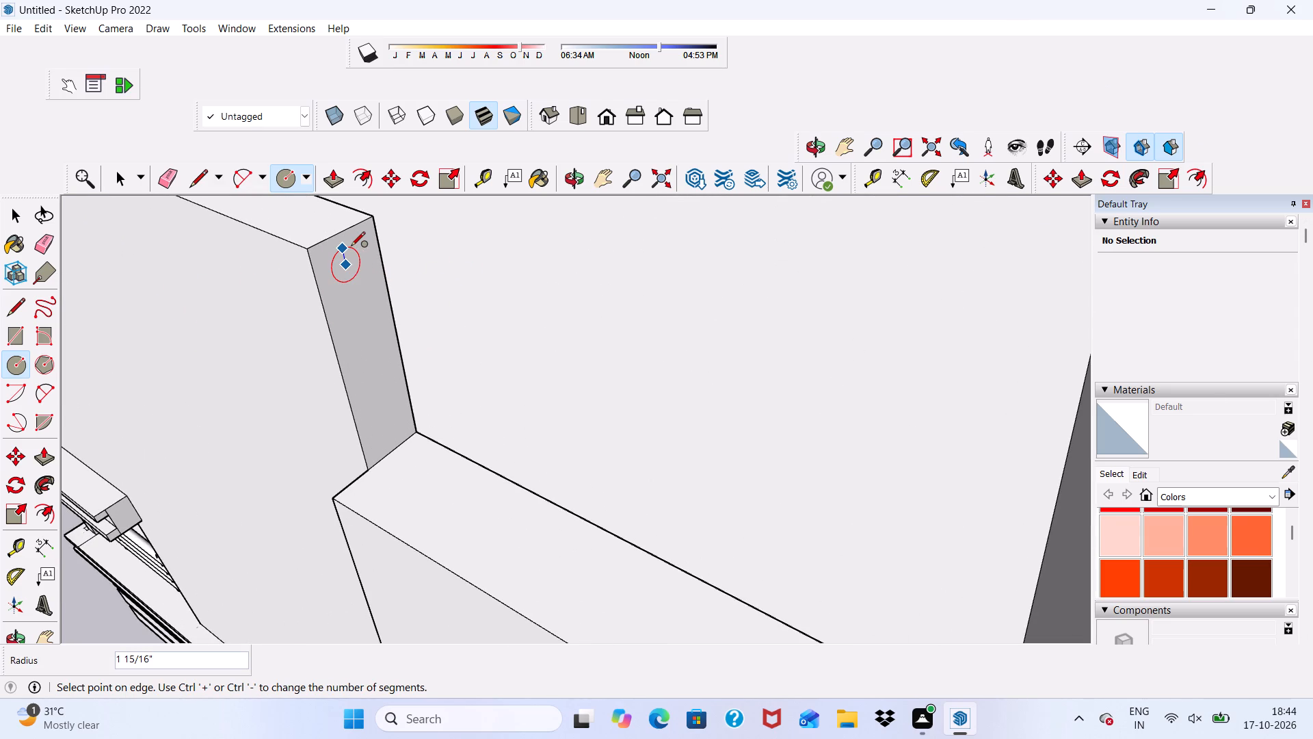
{"action": "left_click", "coordinate": [351, 246]}
{"action": "key", "text": "space"}
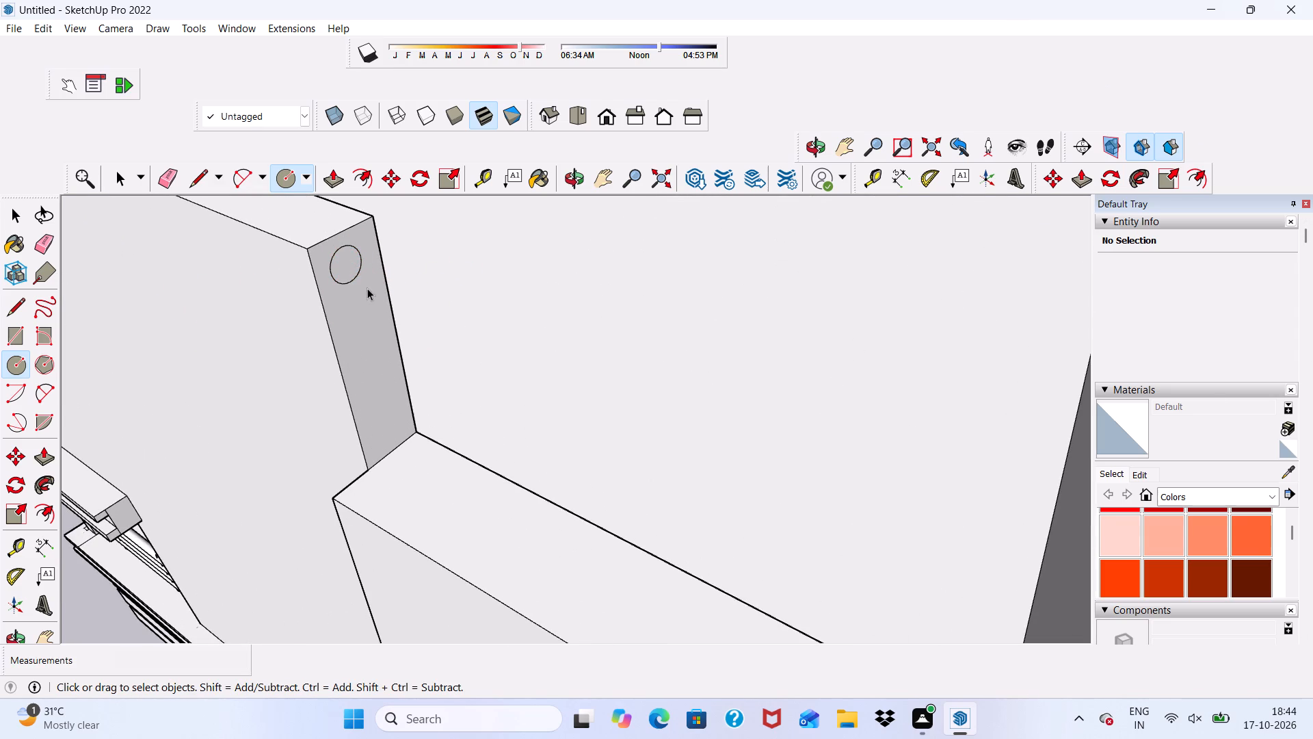
Copy the circle about 6 1/4" down the parapet's end face and array it as three copies.
{"action": "double_click", "coordinate": [349, 268]}
{"action": "left_click", "coordinate": [393, 177]}
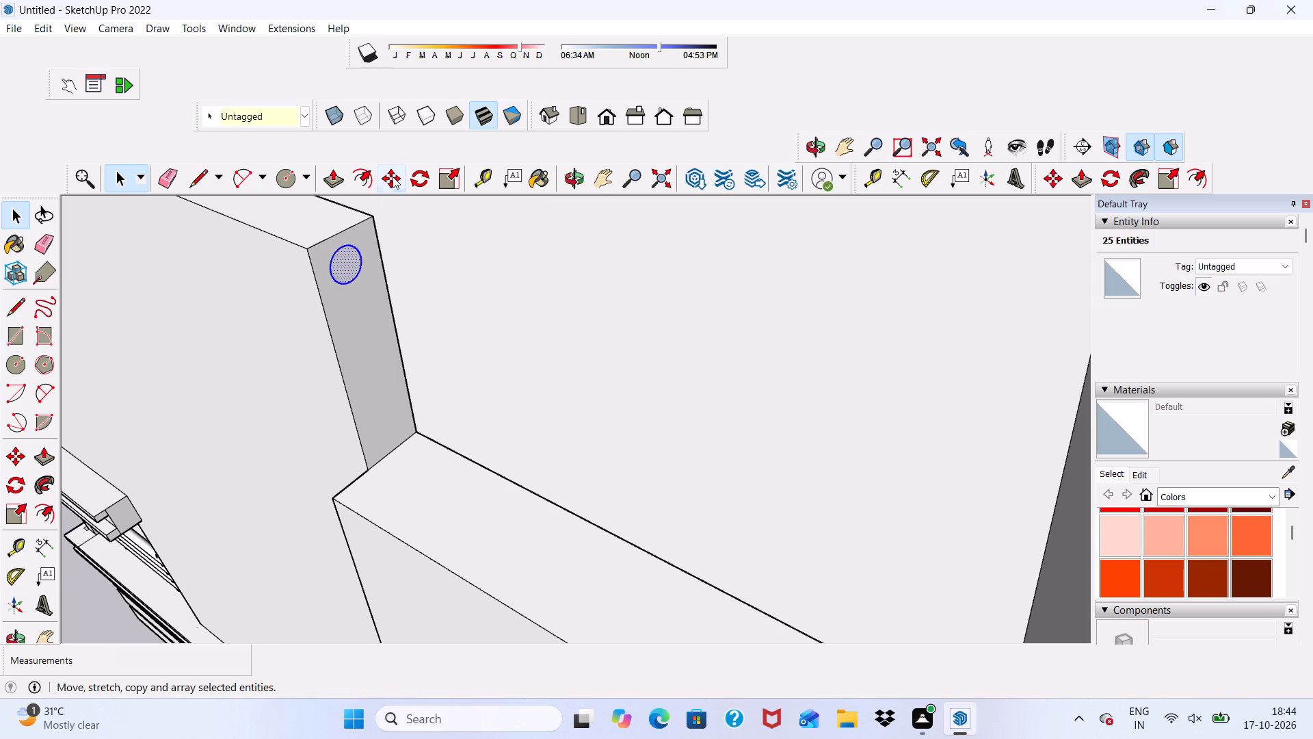
{"action": "left_click", "coordinate": [342, 276]}
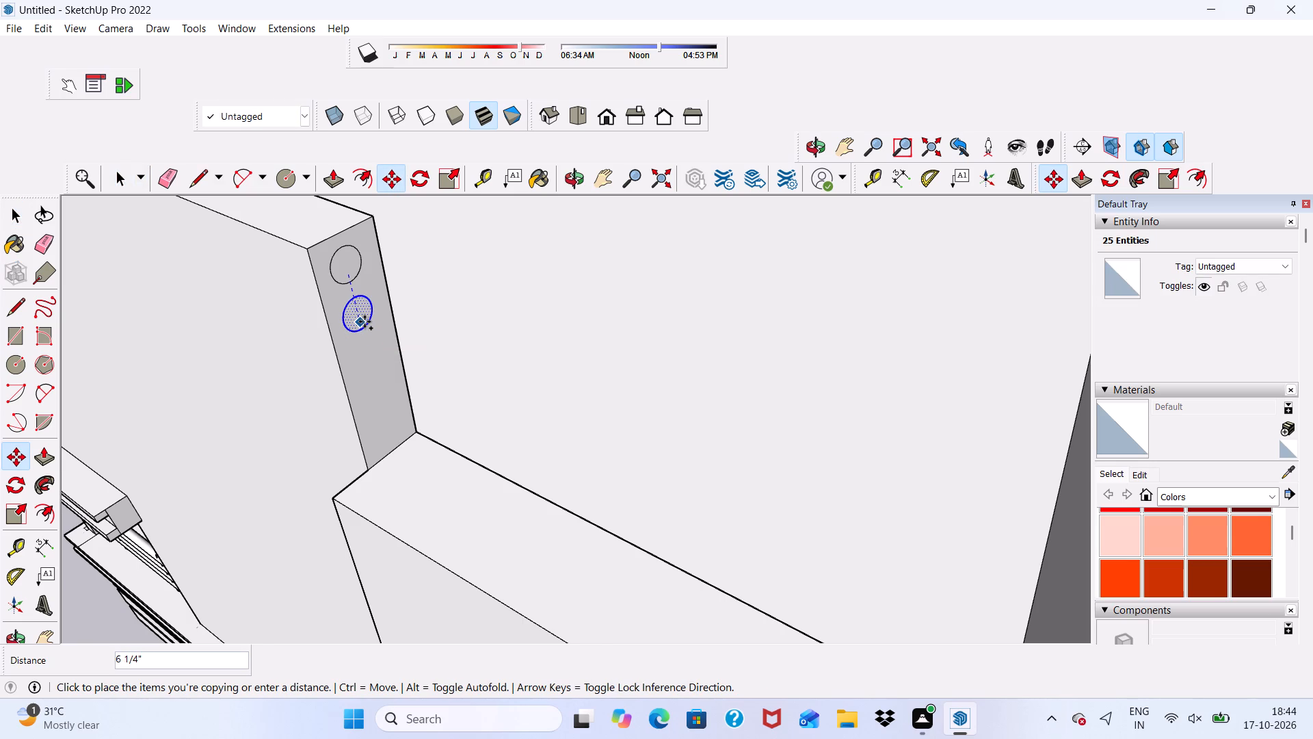
{"action": "left_click", "coordinate": [364, 322]}
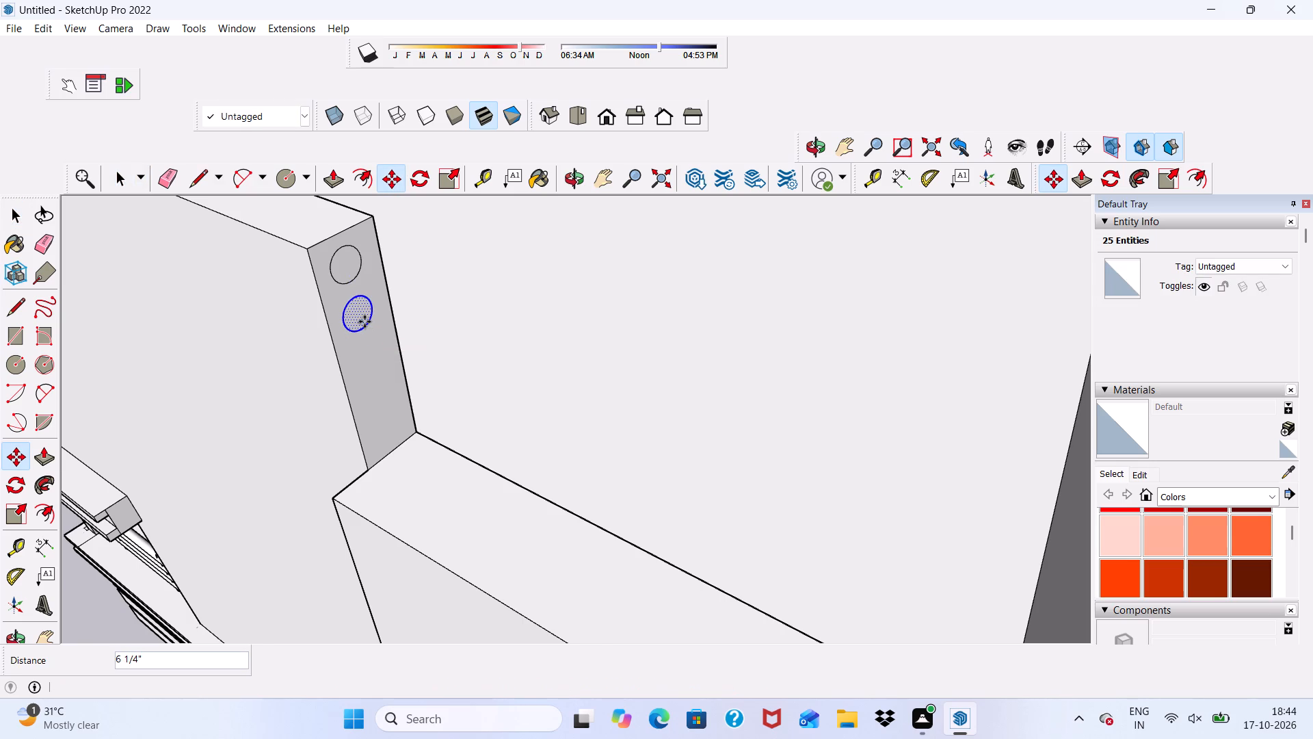
{"action": "key", "text": "shift+asterisk"}
{"action": "key", "text": "4"}
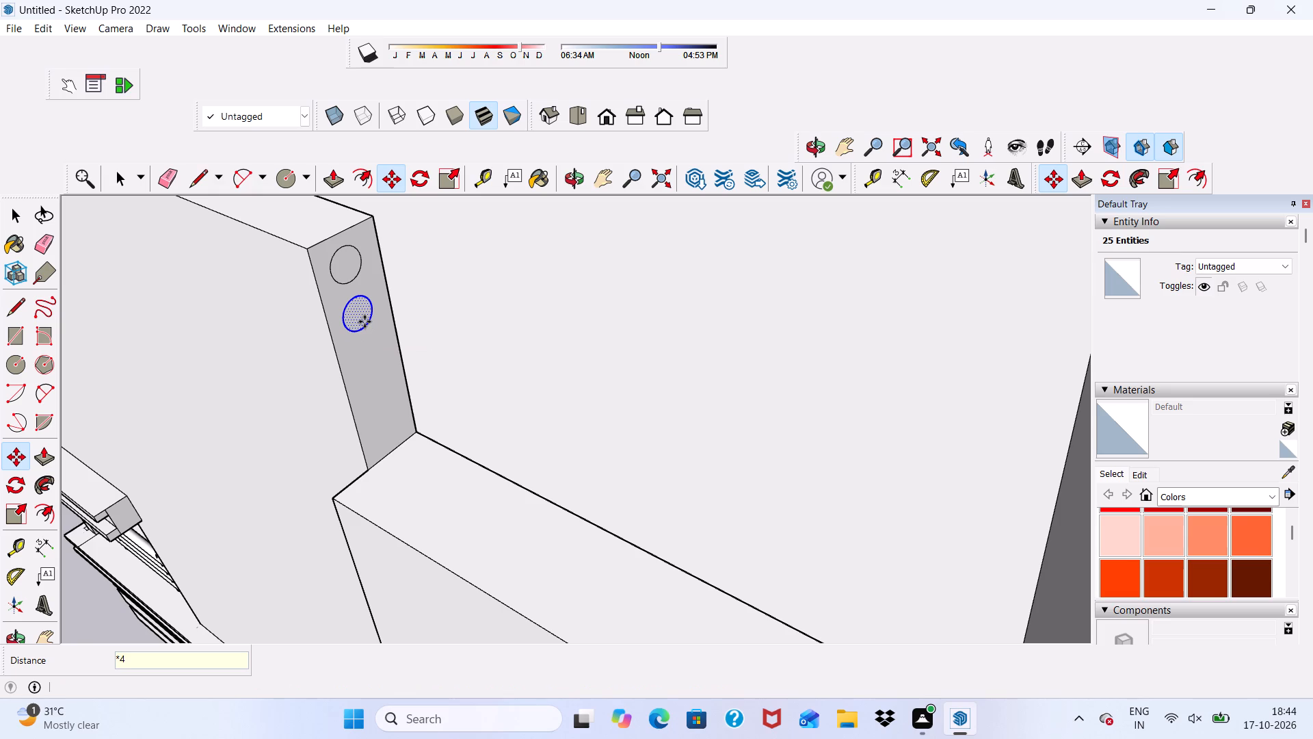
{"action": "key", "text": "BackSpace"}
{"action": "key", "text": "3"}
{"action": "key", "text": "Return"}
{"action": "key", "text": "space"}
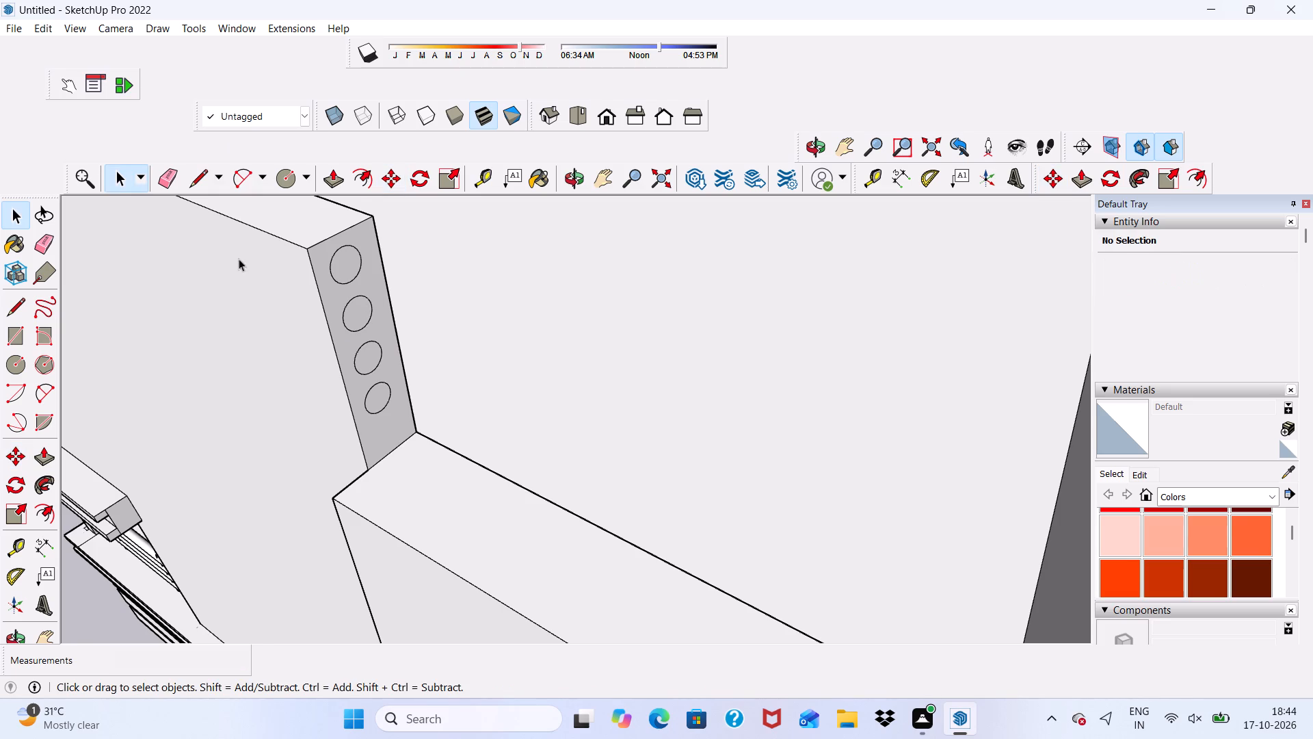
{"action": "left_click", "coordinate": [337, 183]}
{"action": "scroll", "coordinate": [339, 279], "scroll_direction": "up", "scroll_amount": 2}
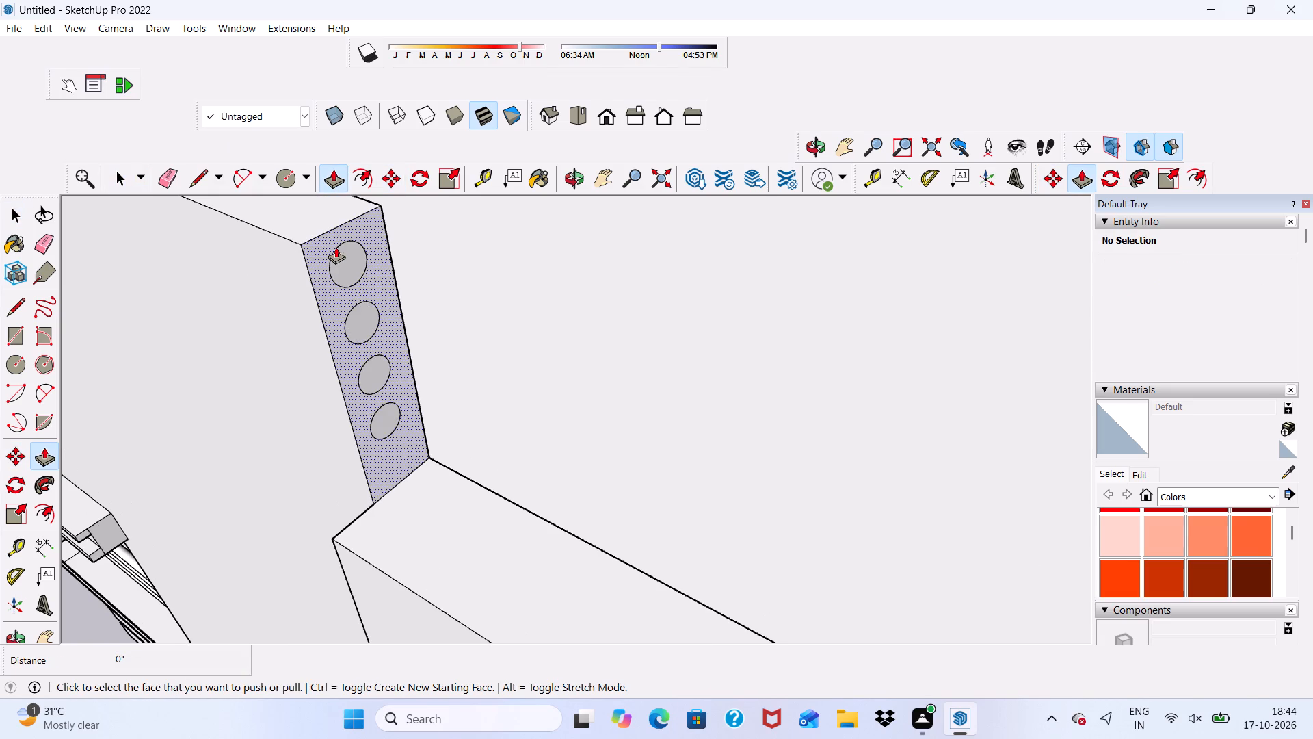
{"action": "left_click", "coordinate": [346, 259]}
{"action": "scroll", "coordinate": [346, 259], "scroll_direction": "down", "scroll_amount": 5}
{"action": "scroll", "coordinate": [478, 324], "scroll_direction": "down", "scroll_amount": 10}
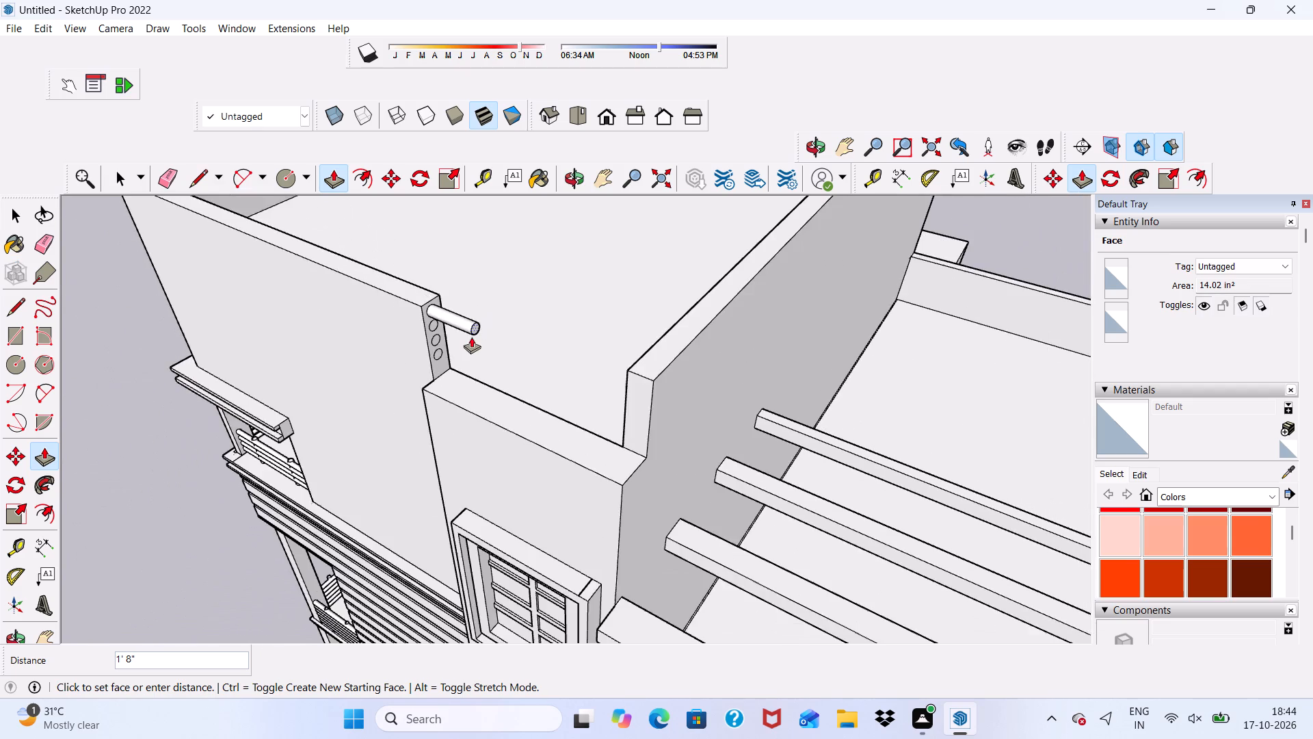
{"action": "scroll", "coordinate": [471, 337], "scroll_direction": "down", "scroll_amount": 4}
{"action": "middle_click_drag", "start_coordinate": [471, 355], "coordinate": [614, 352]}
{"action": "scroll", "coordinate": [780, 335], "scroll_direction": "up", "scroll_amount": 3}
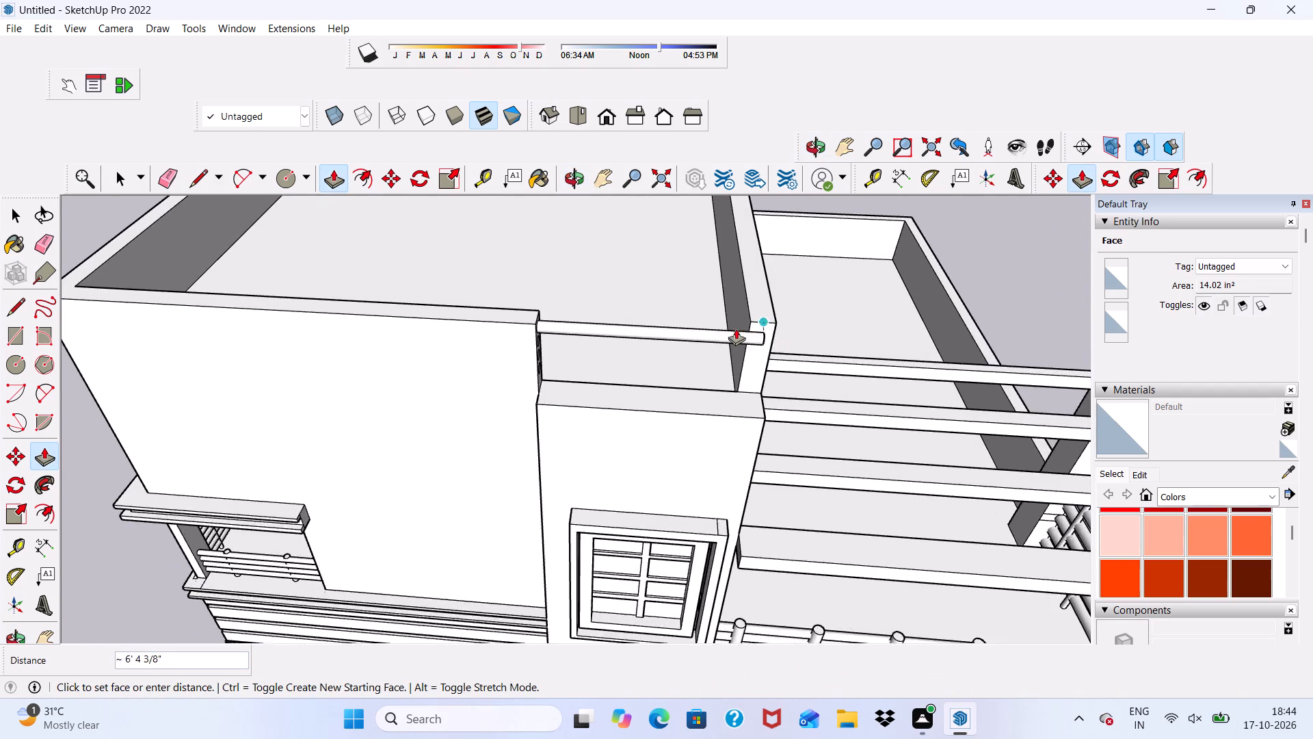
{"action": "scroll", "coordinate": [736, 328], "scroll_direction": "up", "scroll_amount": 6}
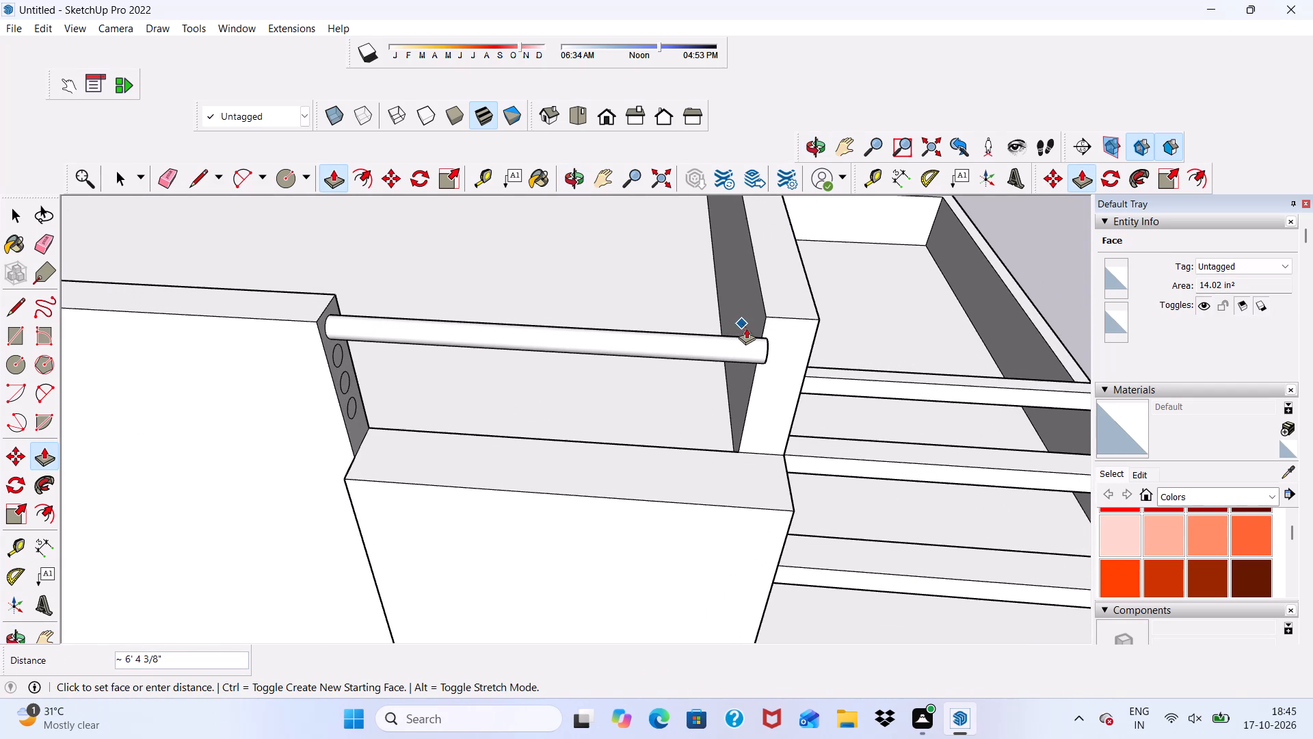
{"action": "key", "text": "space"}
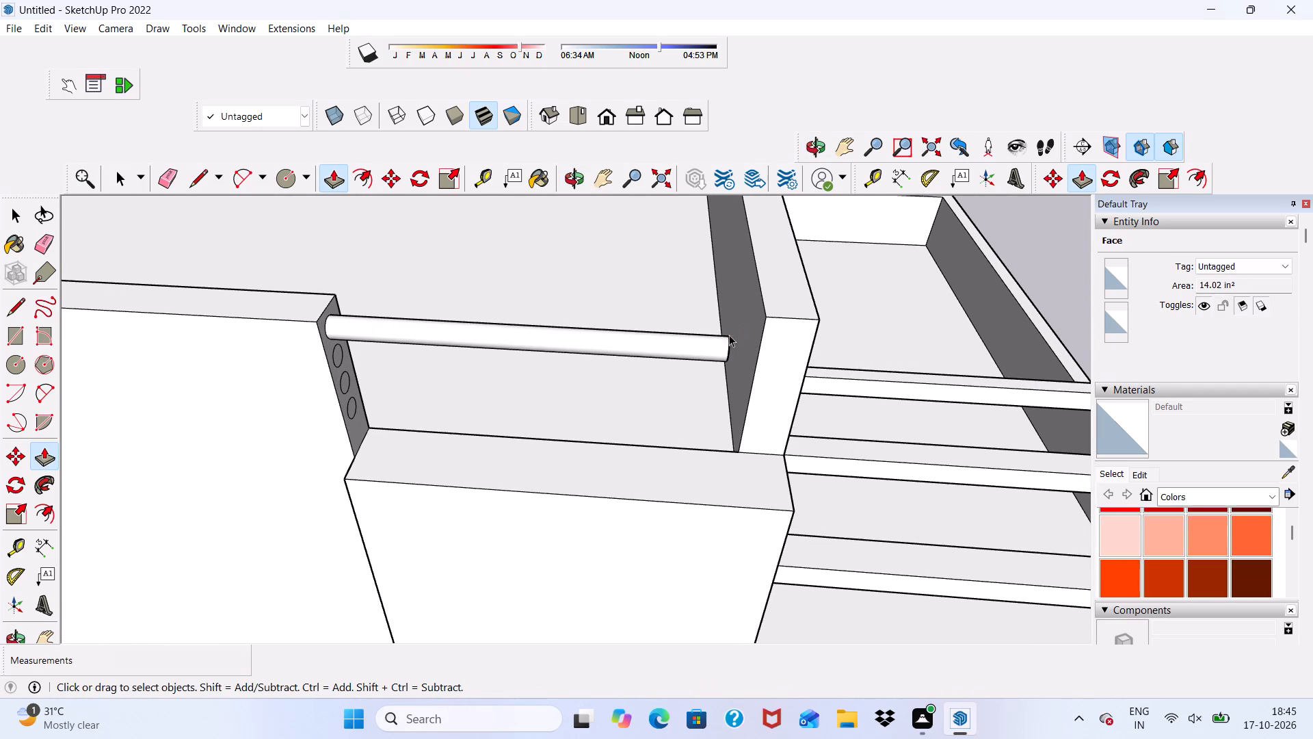
Extend the side parapet's end face 9" forward, in line with the front parapet's outer corner across the gap.
{"action": "left_click", "coordinate": [786, 362]}
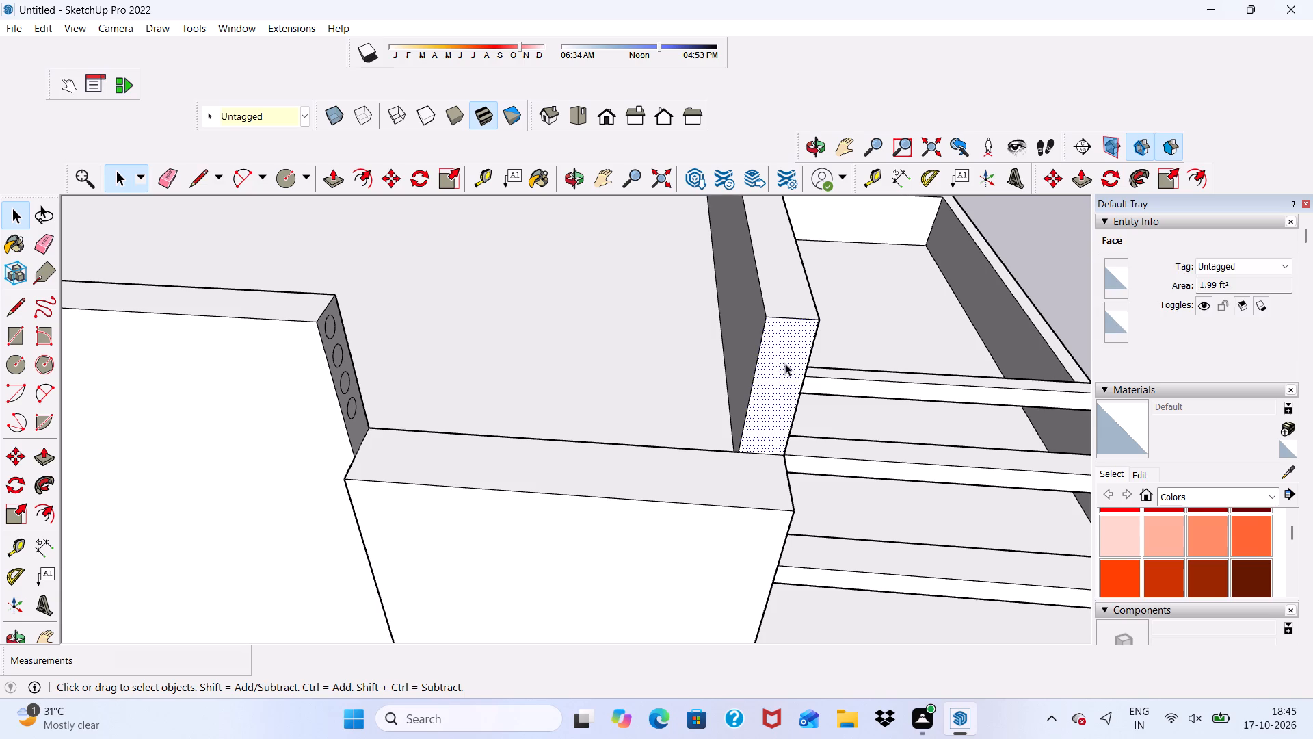
{"action": "left_click", "coordinate": [339, 180]}
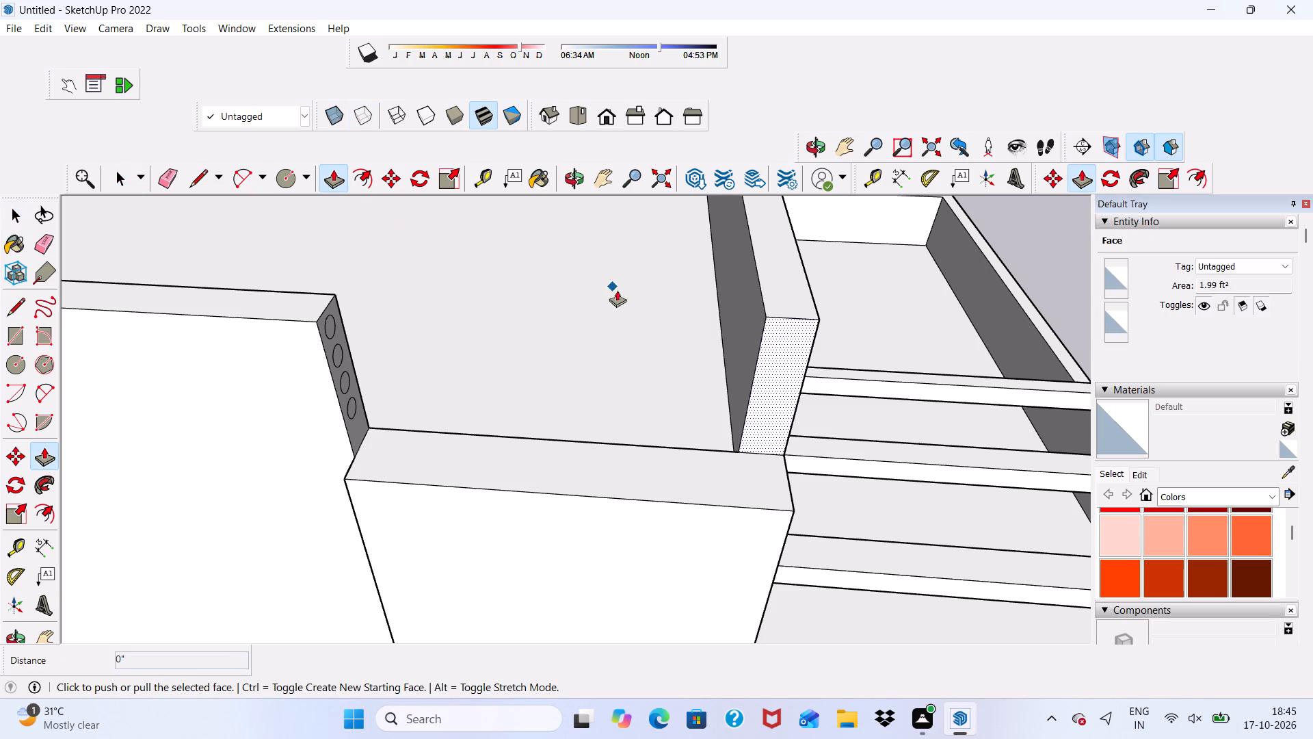
{"action": "left_click", "coordinate": [784, 356]}
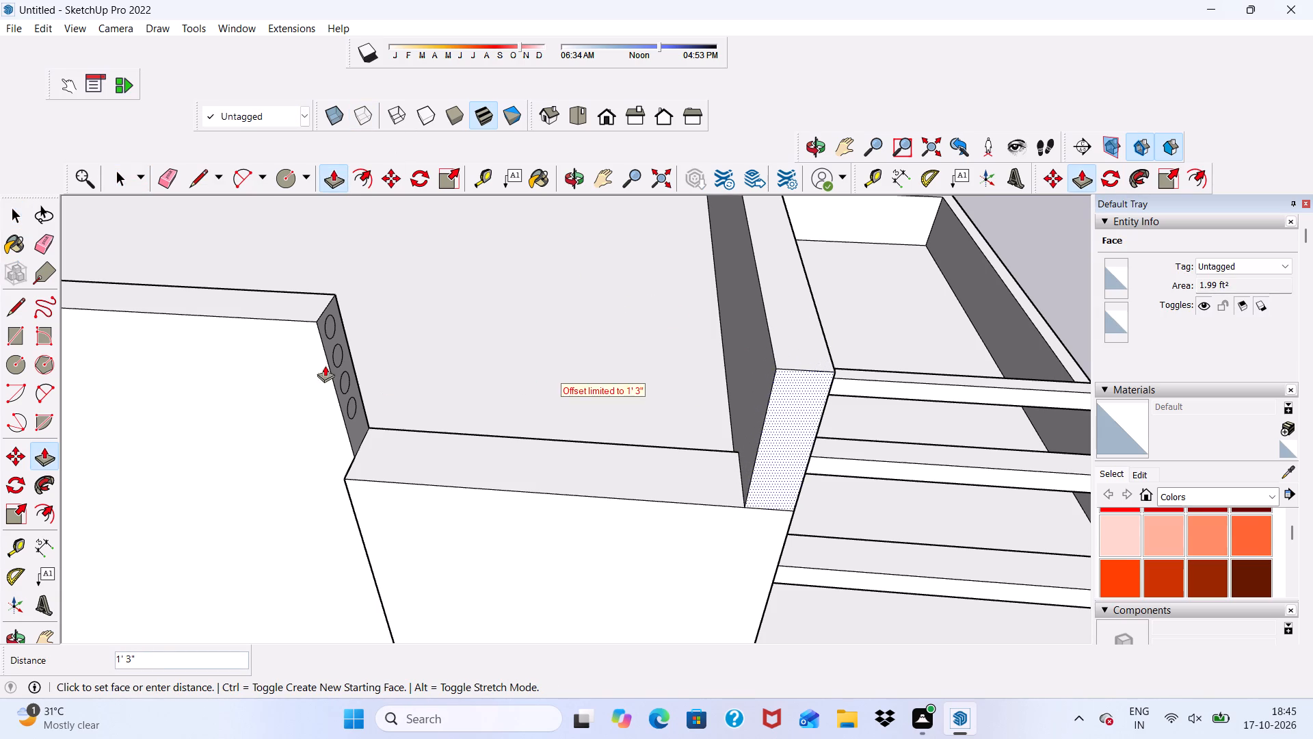
{"action": "left_click", "coordinate": [316, 315]}
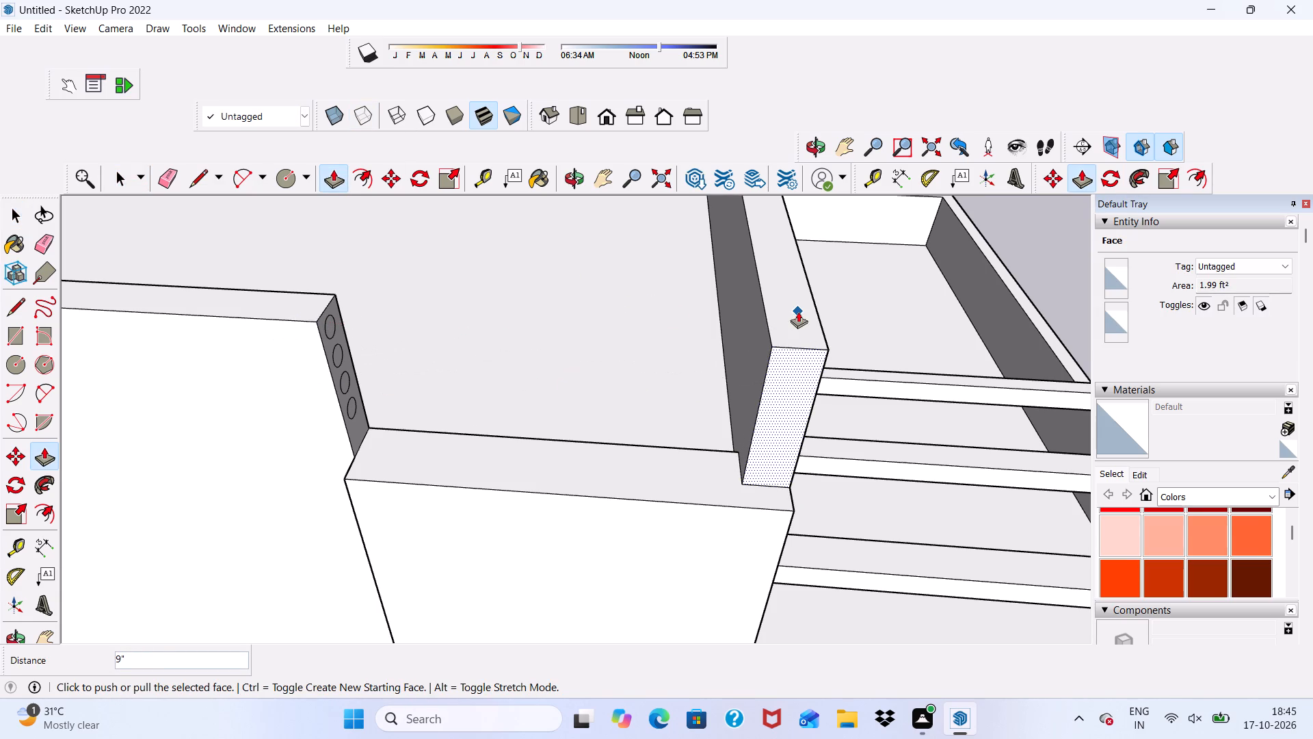
{"action": "middle_click_drag", "start_coordinate": [798, 311], "coordinate": [845, 155]}
{"action": "scroll", "coordinate": [838, 163], "scroll_direction": "down", "scroll_amount": 5}
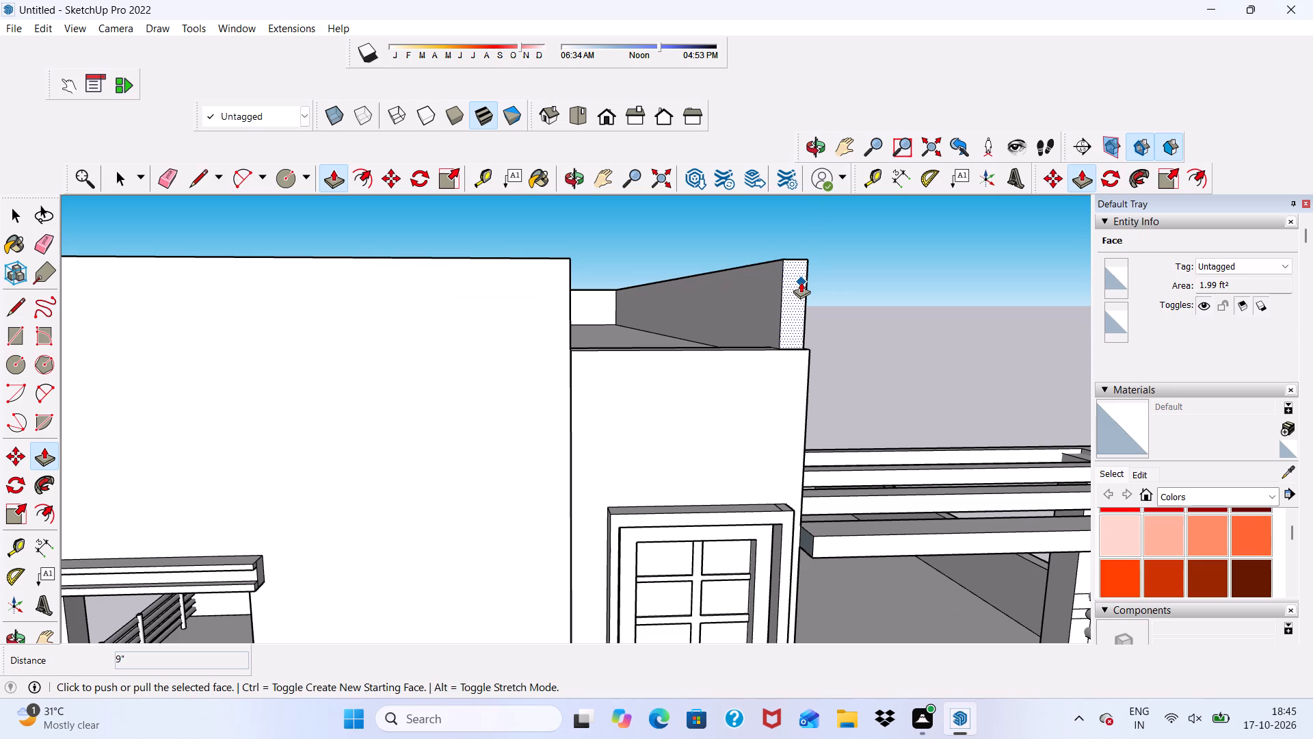
{"action": "key", "text": "space"}
{"action": "scroll", "coordinate": [801, 282], "scroll_direction": "up", "scroll_amount": 1}
{"action": "scroll", "coordinate": [786, 281], "scroll_direction": "down", "scroll_amount": 3}
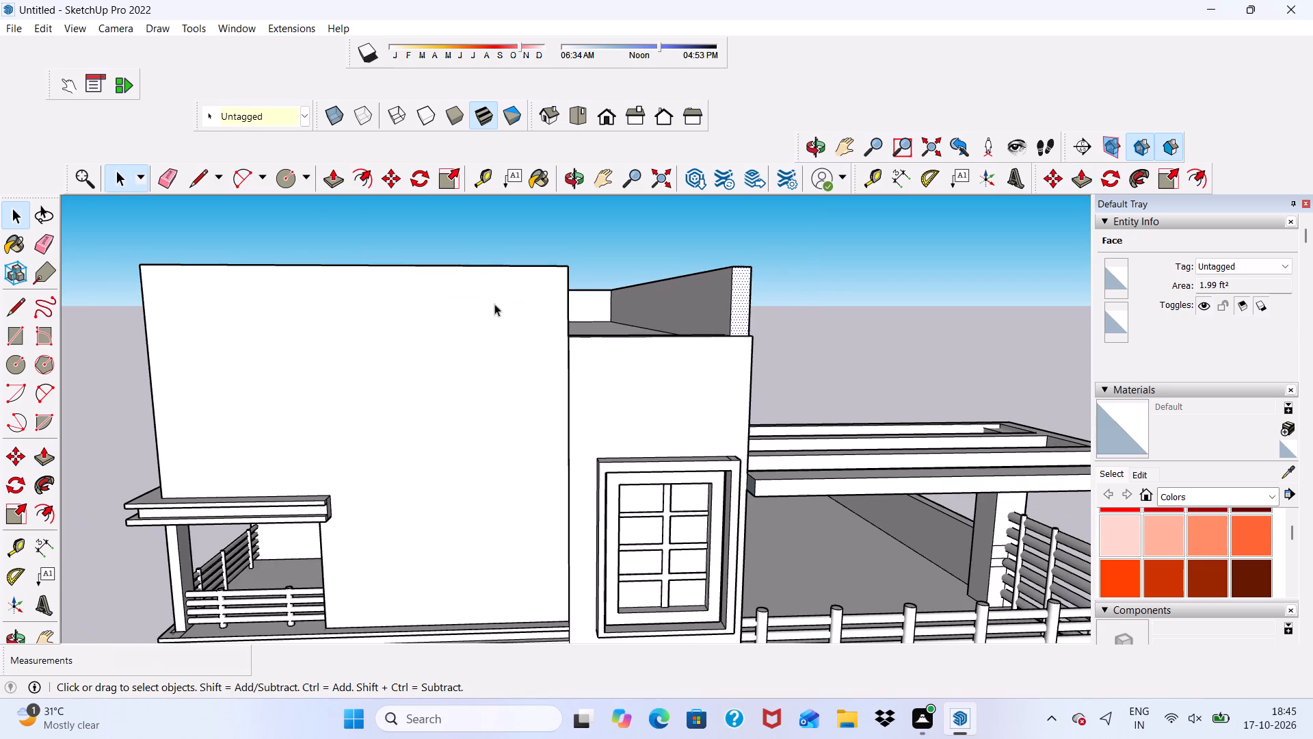
Extrude the top circle on the parapet's end face about 6' 6 5/8" across the gap into the opposite parapet end.
{"action": "left_click", "coordinate": [336, 175]}
{"action": "middle_click_drag", "start_coordinate": [715, 320], "coordinate": [511, 398]}
{"action": "scroll", "coordinate": [488, 295], "scroll_direction": "up", "scroll_amount": 12}
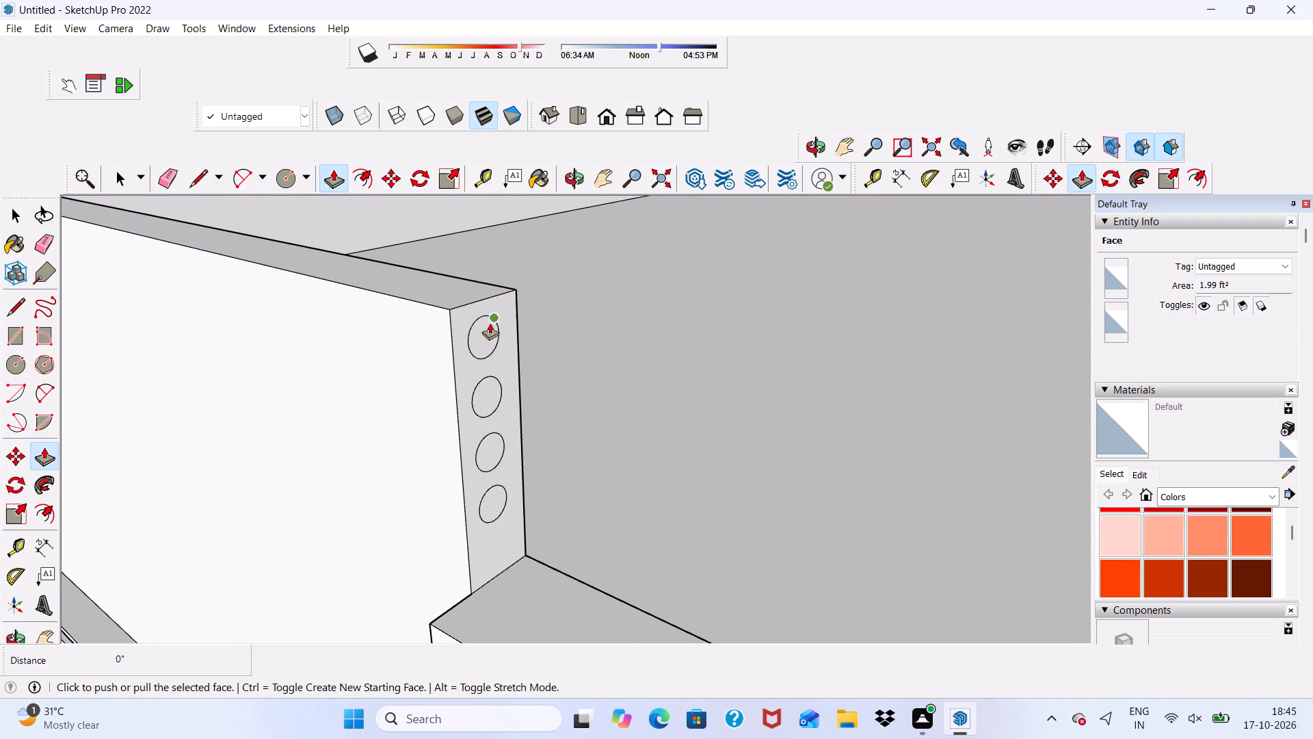
{"action": "key", "text": "space"}
{"action": "left_click", "coordinate": [479, 330]}
{"action": "left_click", "coordinate": [327, 167]}
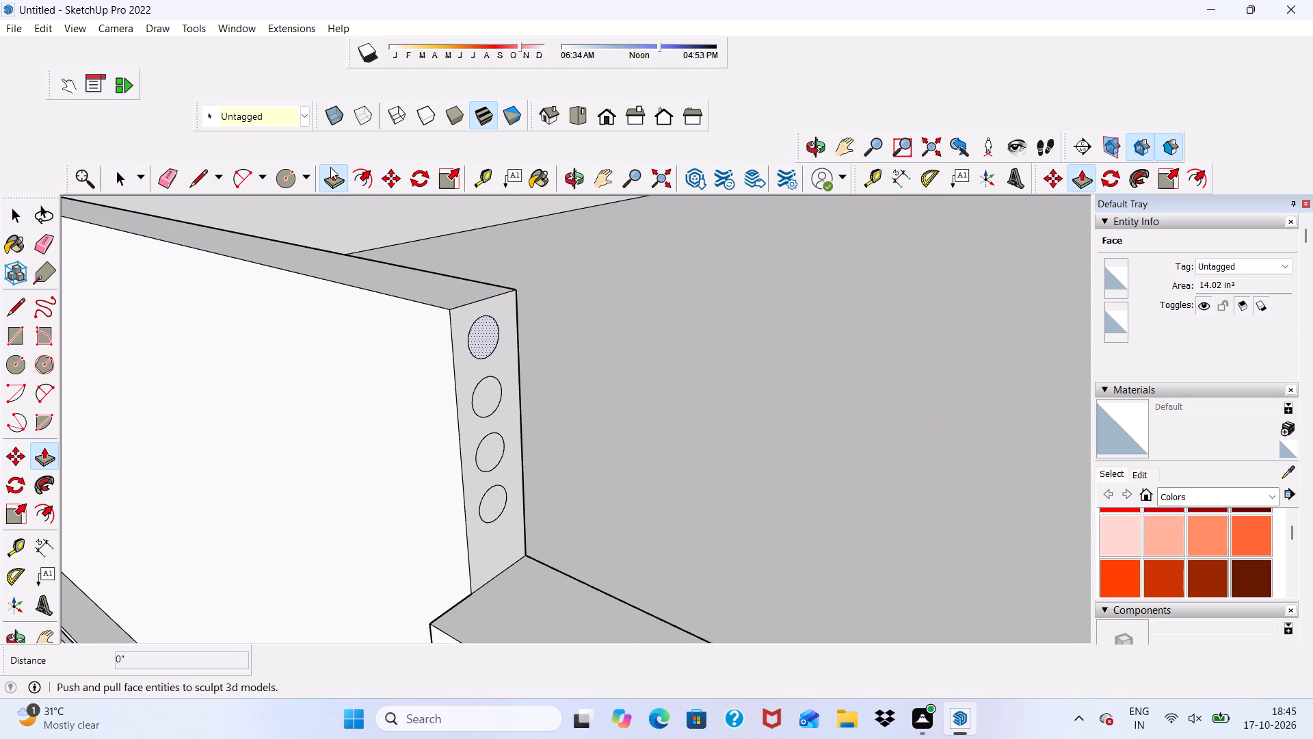
{"action": "left_click", "coordinate": [481, 329]}
{"action": "scroll", "coordinate": [481, 329], "scroll_direction": "down", "scroll_amount": 5}
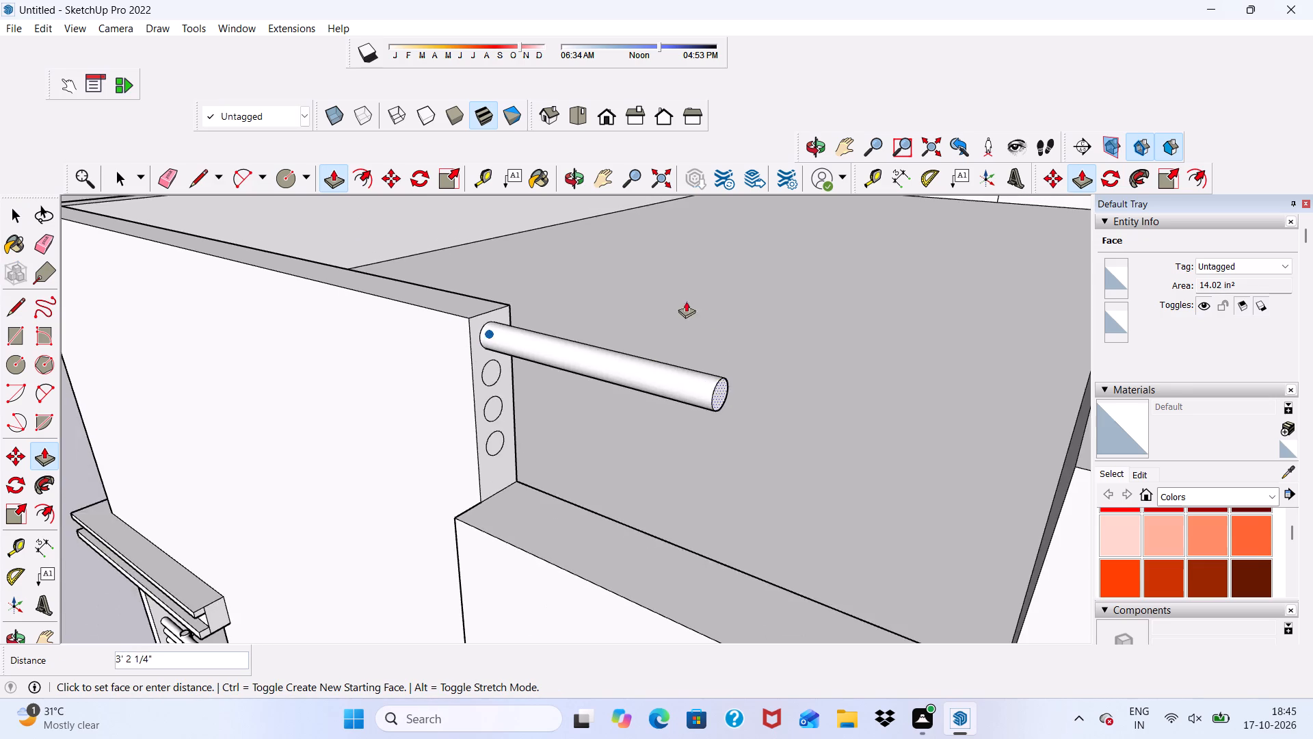
{"action": "scroll", "coordinate": [594, 290], "scroll_direction": "down", "scroll_amount": 4}
{"action": "scroll", "coordinate": [671, 296], "scroll_direction": "down", "scroll_amount": 2}
{"action": "scroll", "coordinate": [735, 331], "scroll_direction": "down", "scroll_amount": 1}
{"action": "middle_click_drag", "start_coordinate": [735, 331], "coordinate": [929, 355]}
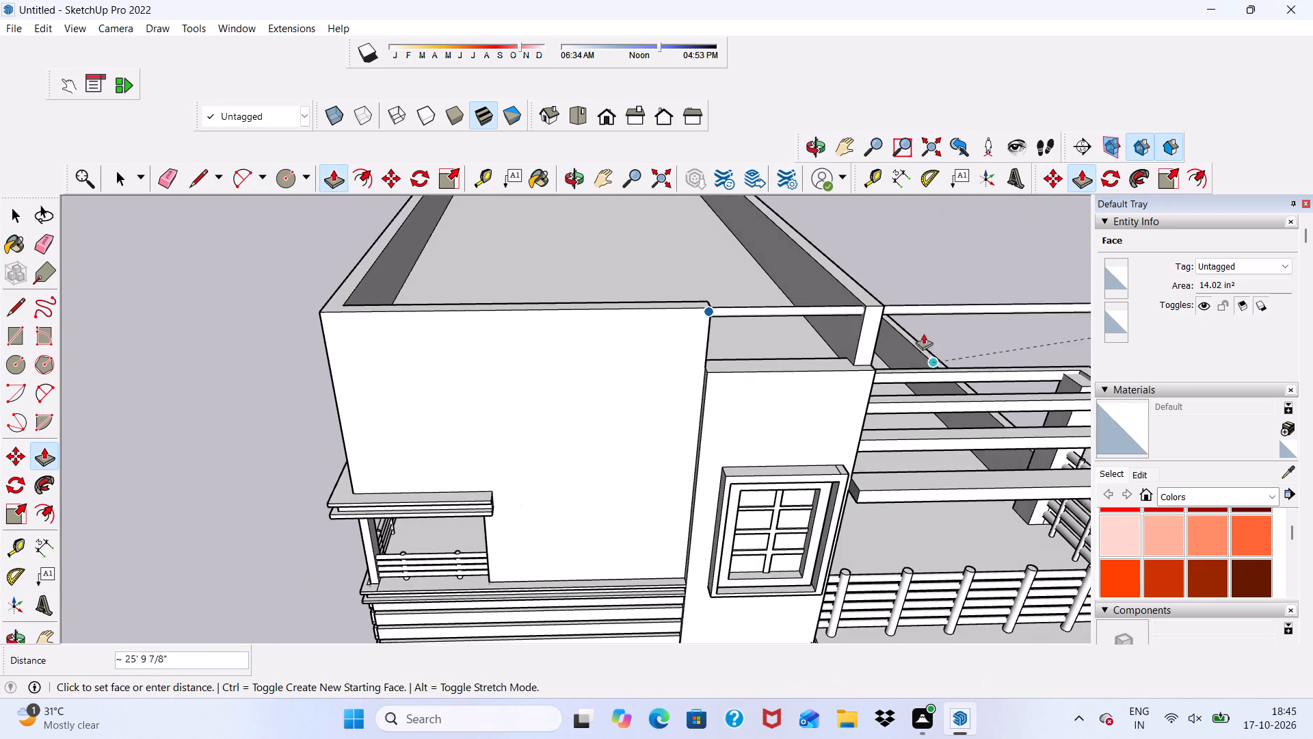
{"action": "scroll", "coordinate": [923, 335], "scroll_direction": "up", "scroll_amount": 3}
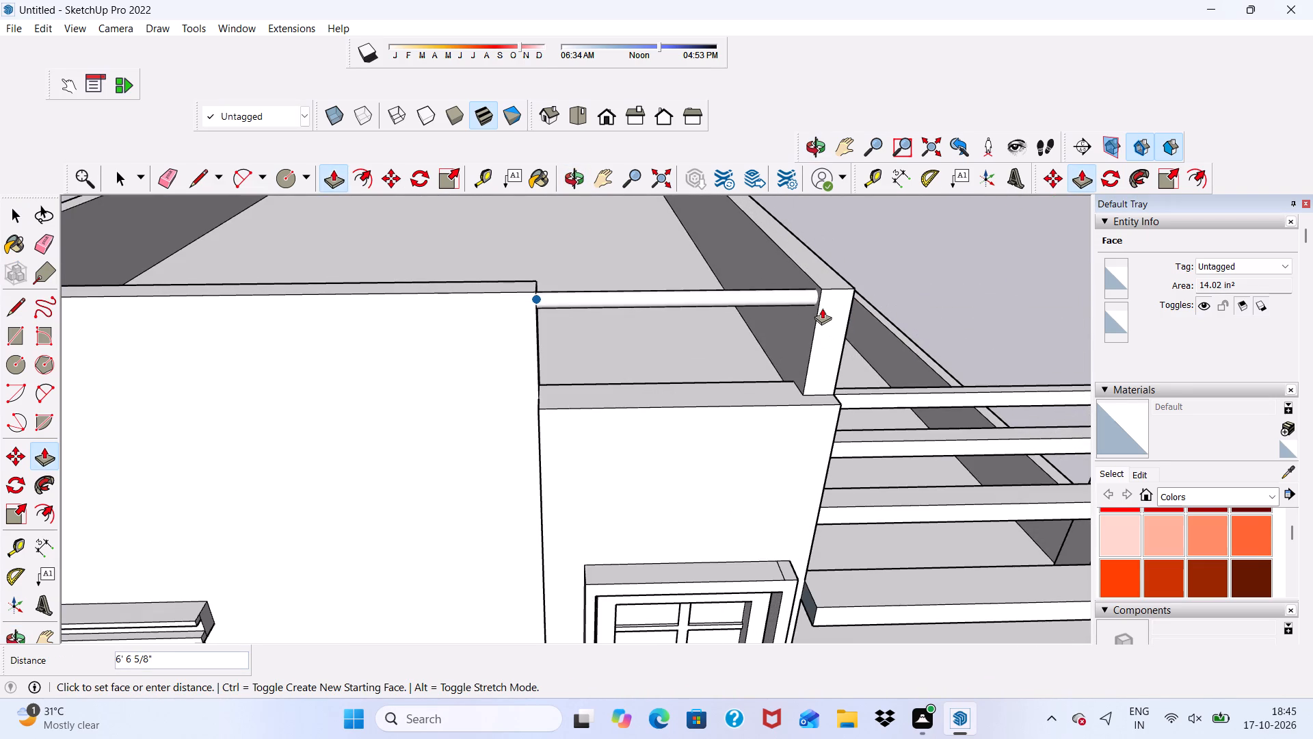
{"action": "left_click", "coordinate": [822, 308]}
Extrude the second circle from the top about 6' 4 3/8" across the gap to the opposite parapet end.
{"action": "middle_click_drag", "start_coordinate": [822, 308], "coordinate": [518, 329]}
{"action": "scroll", "coordinate": [363, 316], "scroll_direction": "up", "scroll_amount": 4}
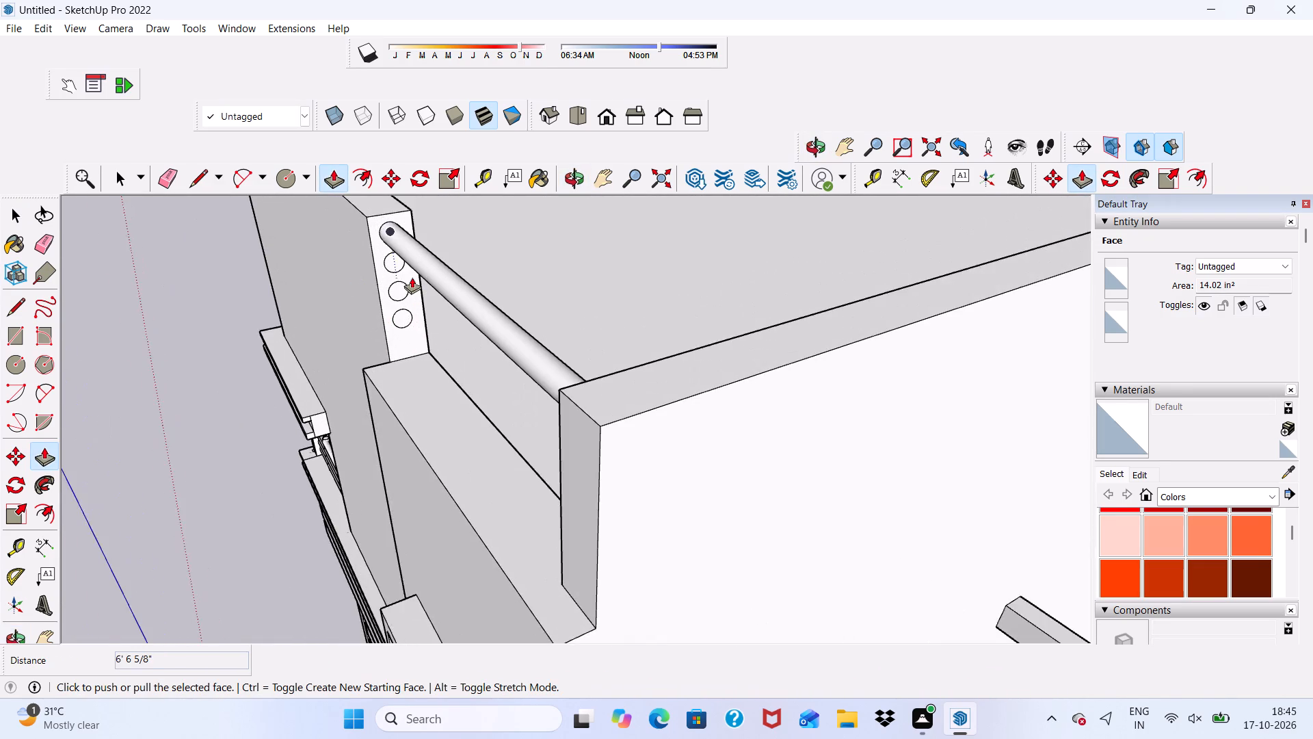
{"action": "scroll", "coordinate": [412, 277], "scroll_direction": "up", "scroll_amount": 4}
{"action": "key", "text": "space"}
{"action": "left_click", "coordinate": [384, 255]}
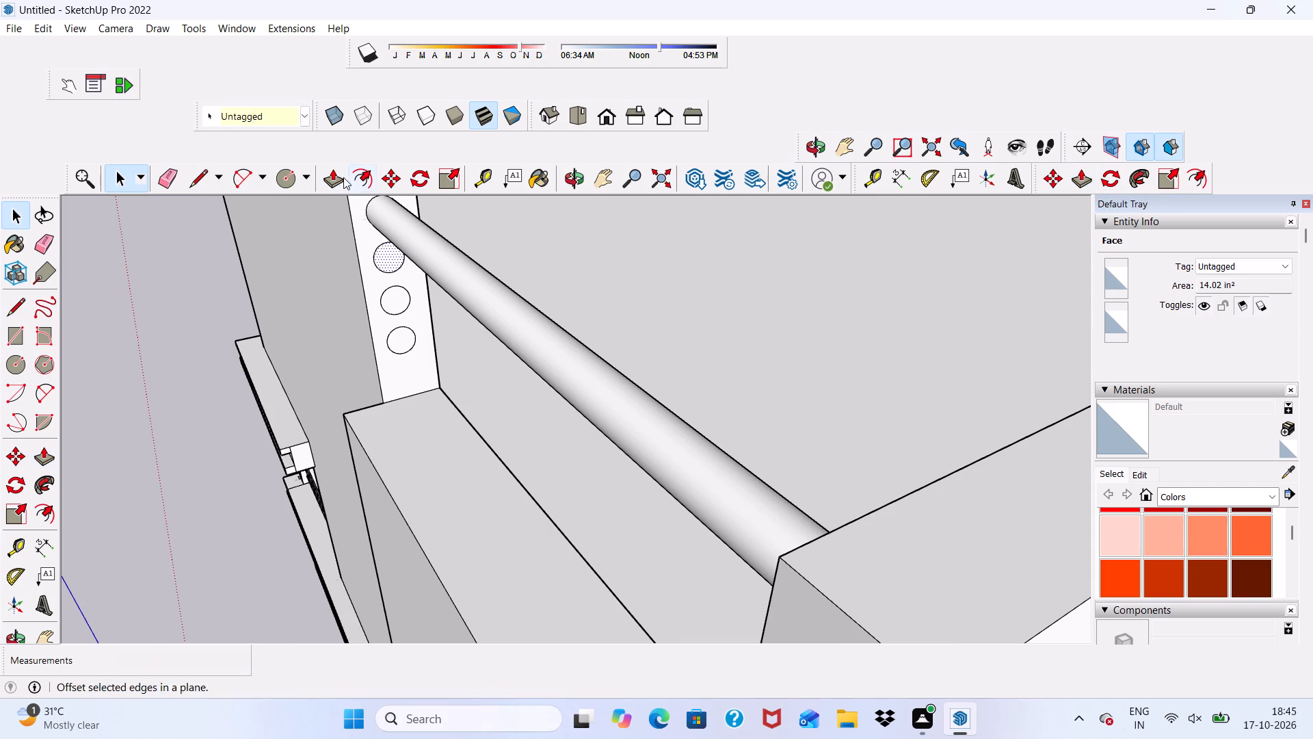
{"action": "left_click", "coordinate": [326, 176]}
{"action": "left_click", "coordinate": [390, 250]}
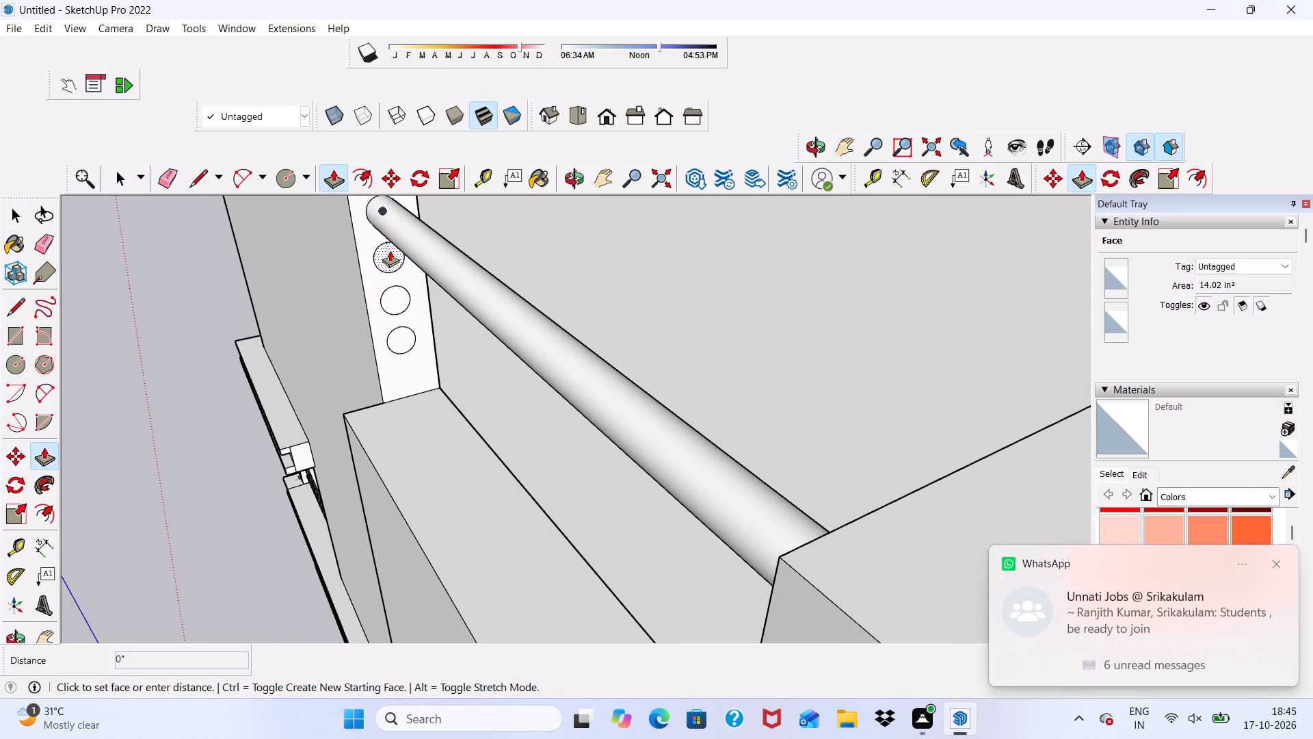
{"action": "scroll", "coordinate": [427, 287], "scroll_direction": "down", "scroll_amount": 13}
{"action": "middle_click_drag", "start_coordinate": [484, 307], "coordinate": [705, 307]}
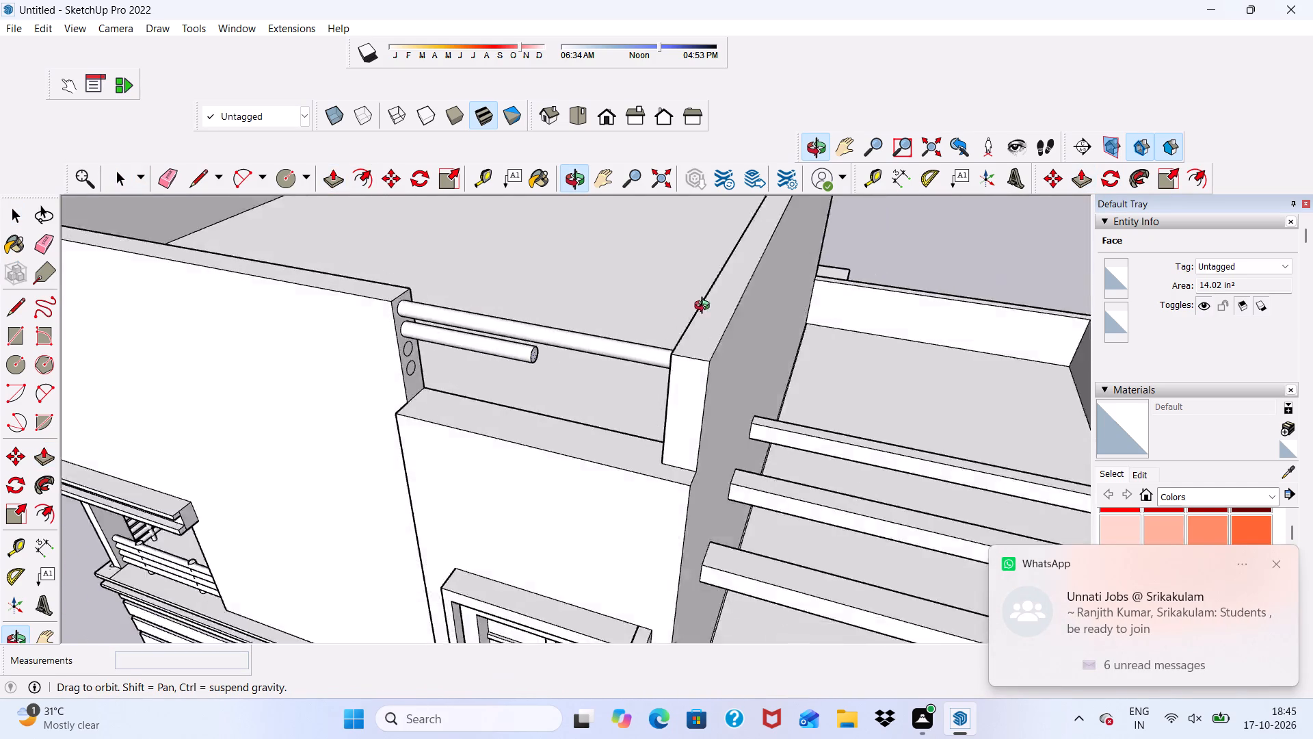
{"action": "middle_click_drag", "start_coordinate": [705, 307], "coordinate": [786, 289]}
{"action": "scroll", "coordinate": [786, 289], "scroll_direction": "down", "scroll_amount": 1}
{"action": "scroll", "coordinate": [726, 335], "scroll_direction": "up", "scroll_amount": 3}
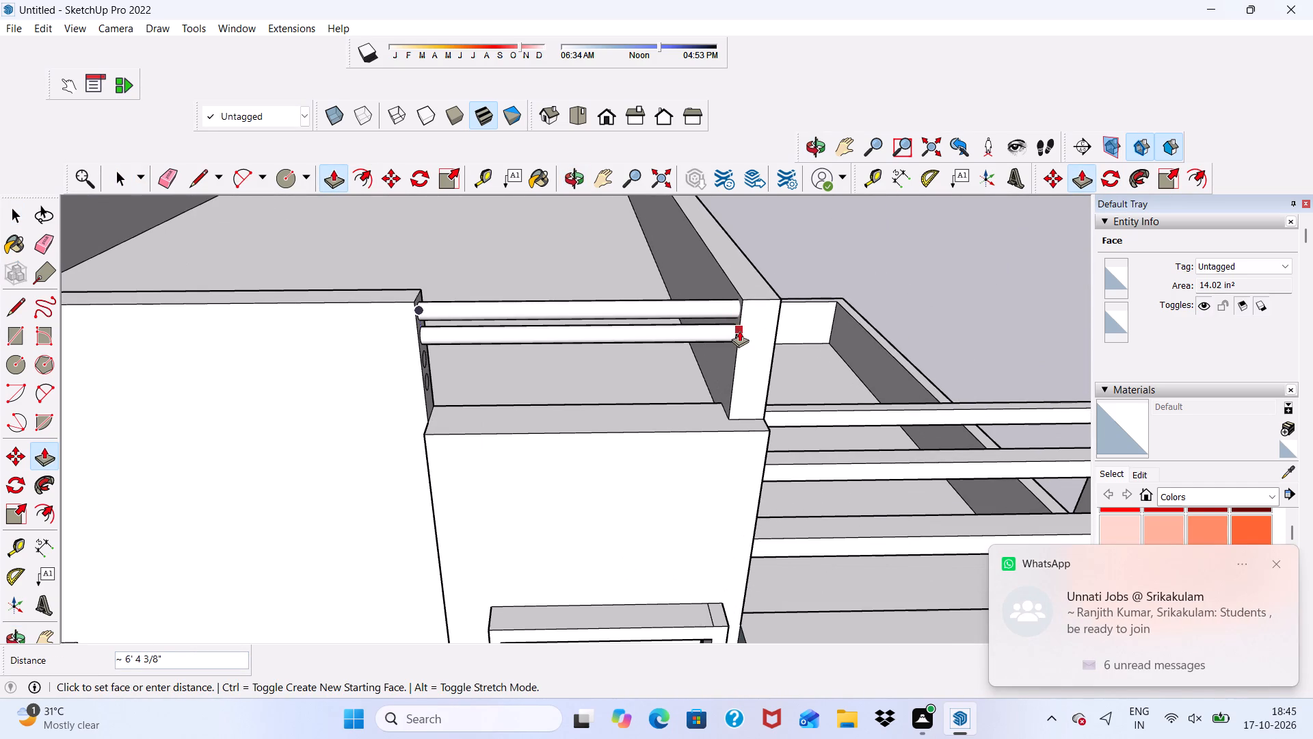
{"action": "left_click", "coordinate": [739, 330]}
Extrude the third circle from the top about 6' 6 9/16" across the gap into the opposite parapet end.
{"action": "scroll", "coordinate": [455, 382], "scroll_direction": "up", "scroll_amount": 7}
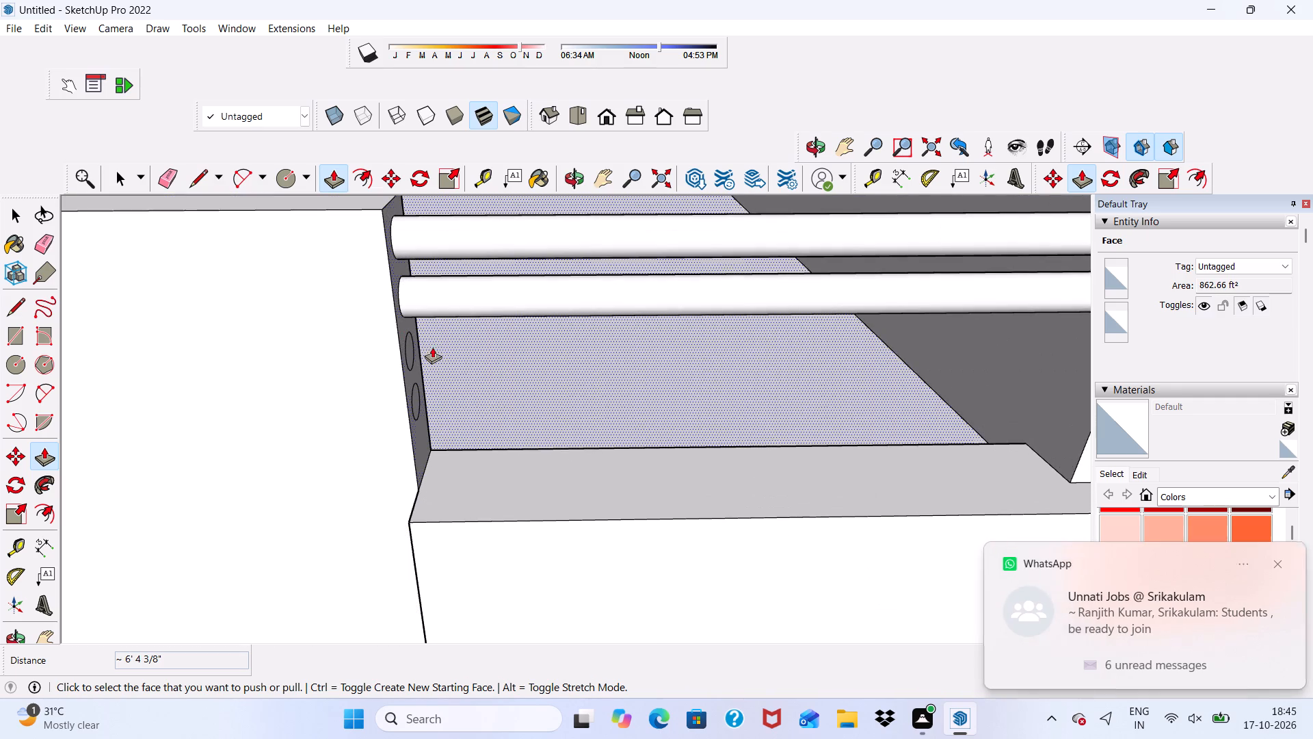
{"action": "middle_click_drag", "start_coordinate": [432, 347], "coordinate": [306, 341]}
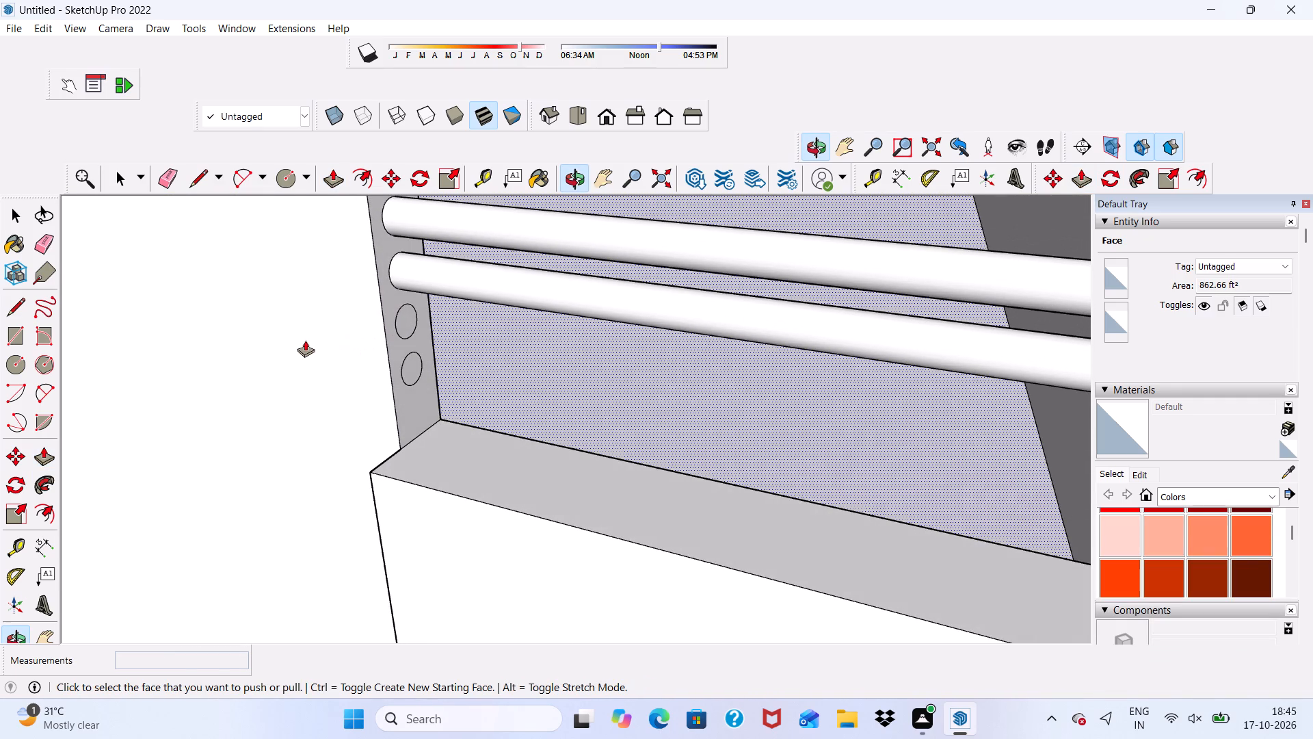
{"action": "scroll", "coordinate": [417, 332], "scroll_direction": "up", "scroll_amount": 2}
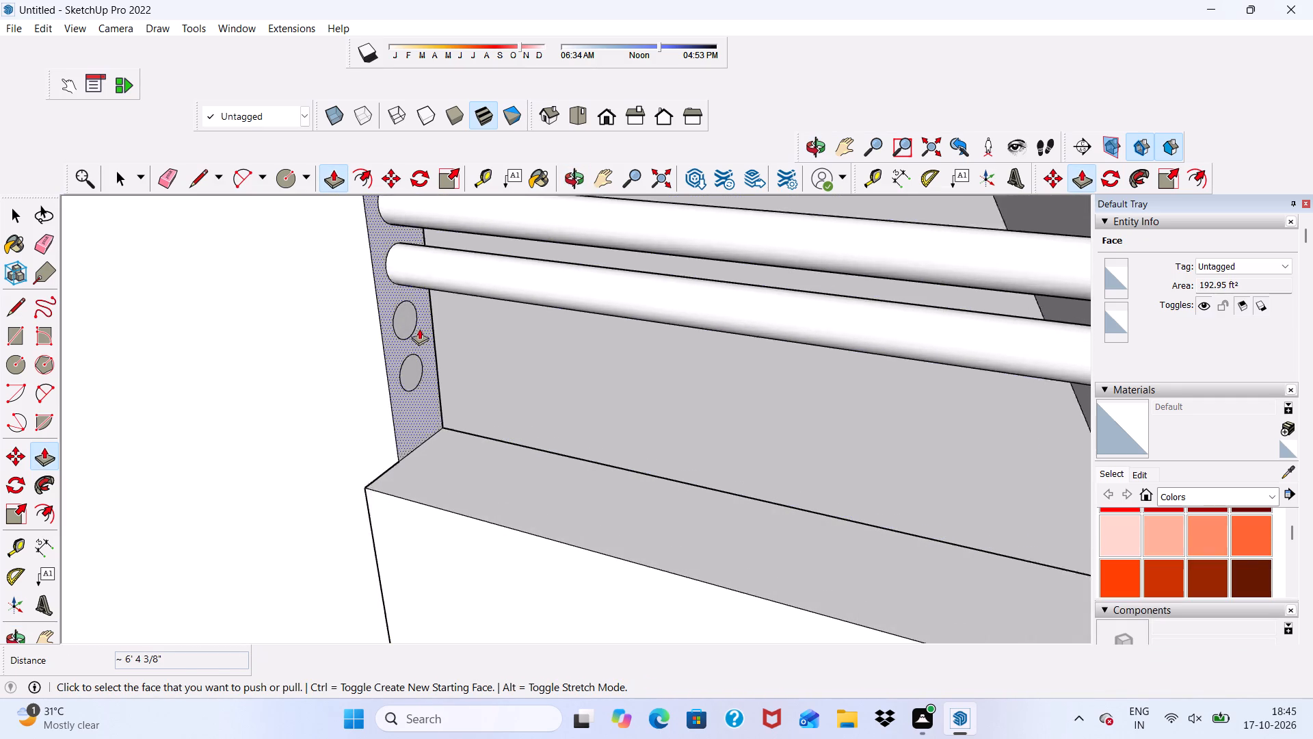
{"action": "scroll", "coordinate": [419, 328], "scroll_direction": "up", "scroll_amount": 4}
{"action": "left_click", "coordinate": [401, 316]}
{"action": "scroll", "coordinate": [445, 239], "scroll_direction": "down", "scroll_amount": 5}
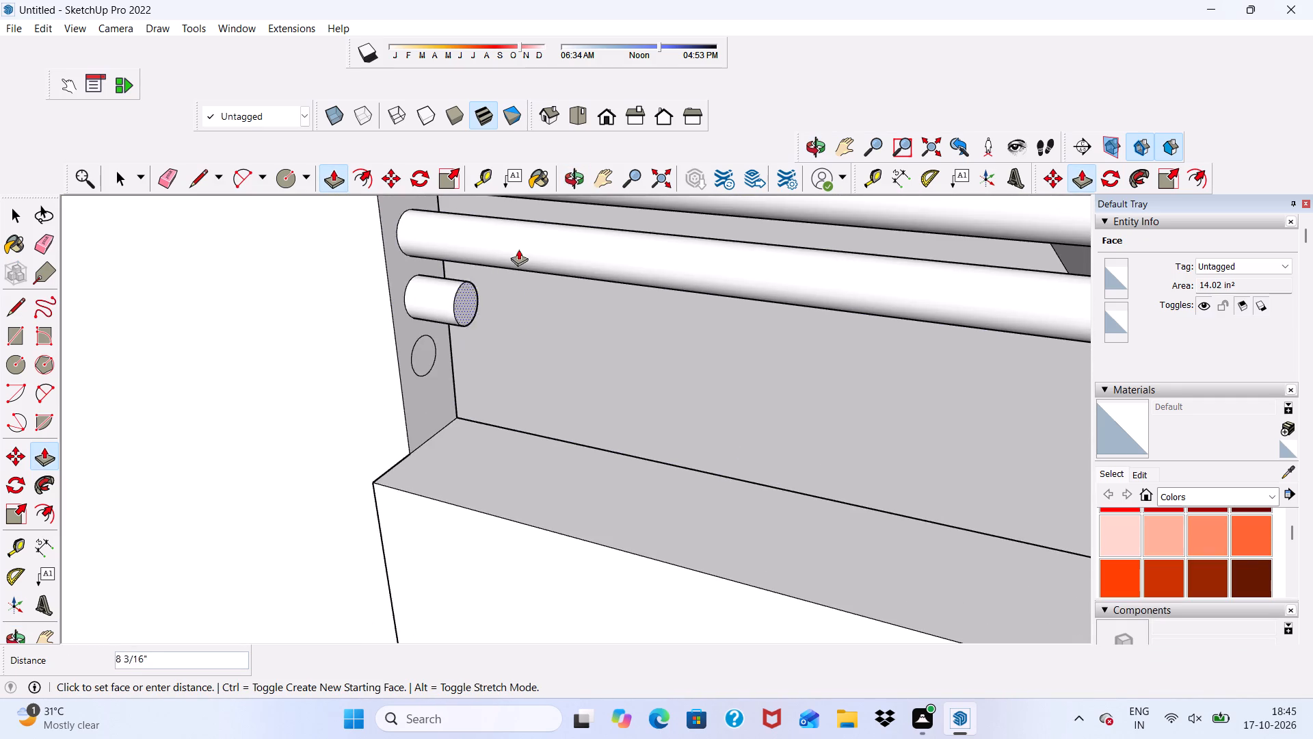
{"action": "scroll", "coordinate": [509, 235], "scroll_direction": "down", "scroll_amount": 9}
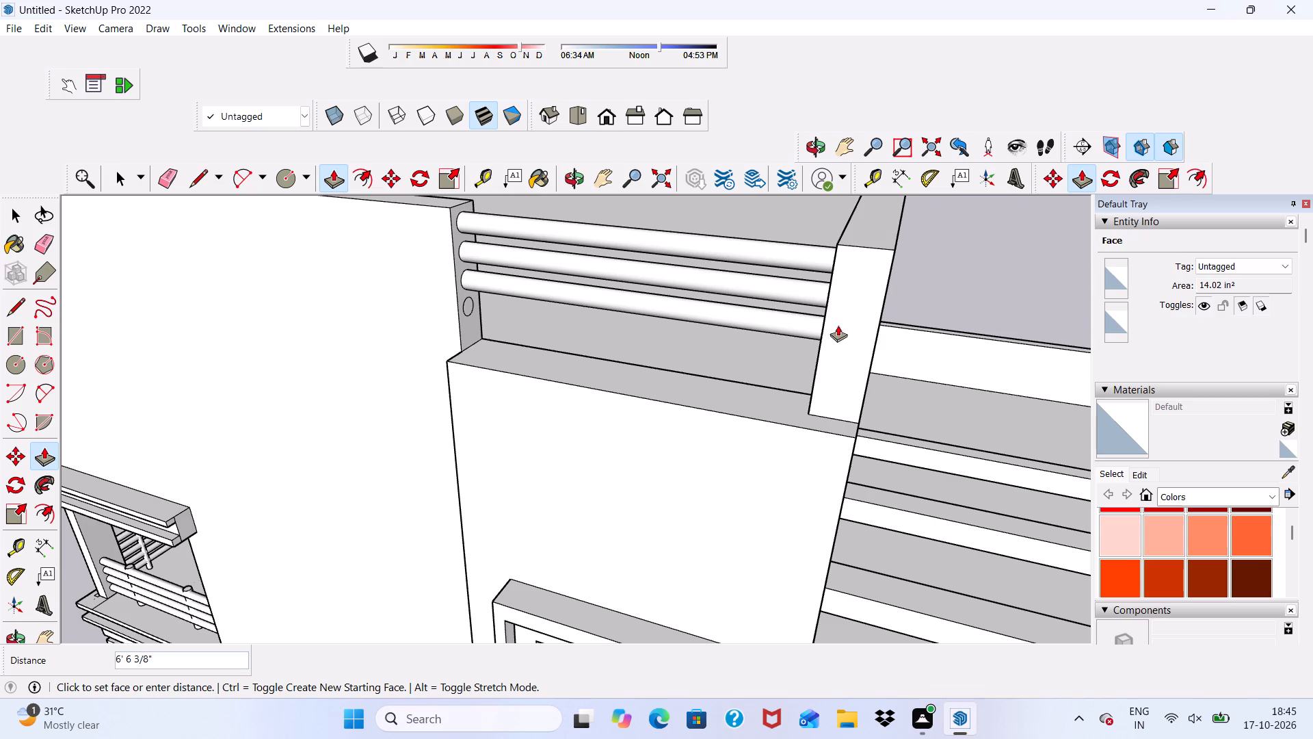
{"action": "left_click", "coordinate": [838, 326]}
Extrude the lowest circle about 6' 6 9/16" across the gap into the opposite parapet end.
{"action": "scroll", "coordinate": [637, 325], "scroll_direction": "up", "scroll_amount": 3}
{"action": "scroll", "coordinate": [399, 285], "scroll_direction": "up", "scroll_amount": 2}
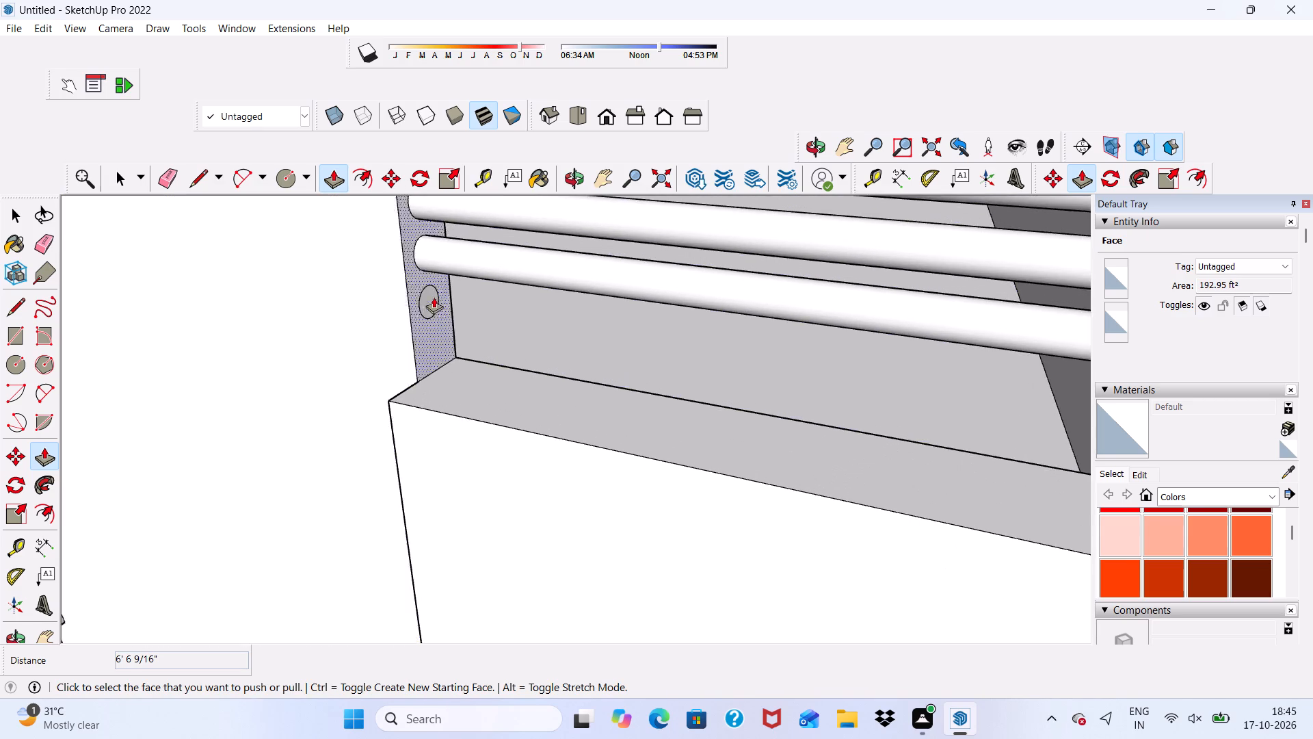
{"action": "scroll", "coordinate": [436, 298], "scroll_direction": "up", "scroll_amount": 2}
{"action": "left_click", "coordinate": [436, 299]}
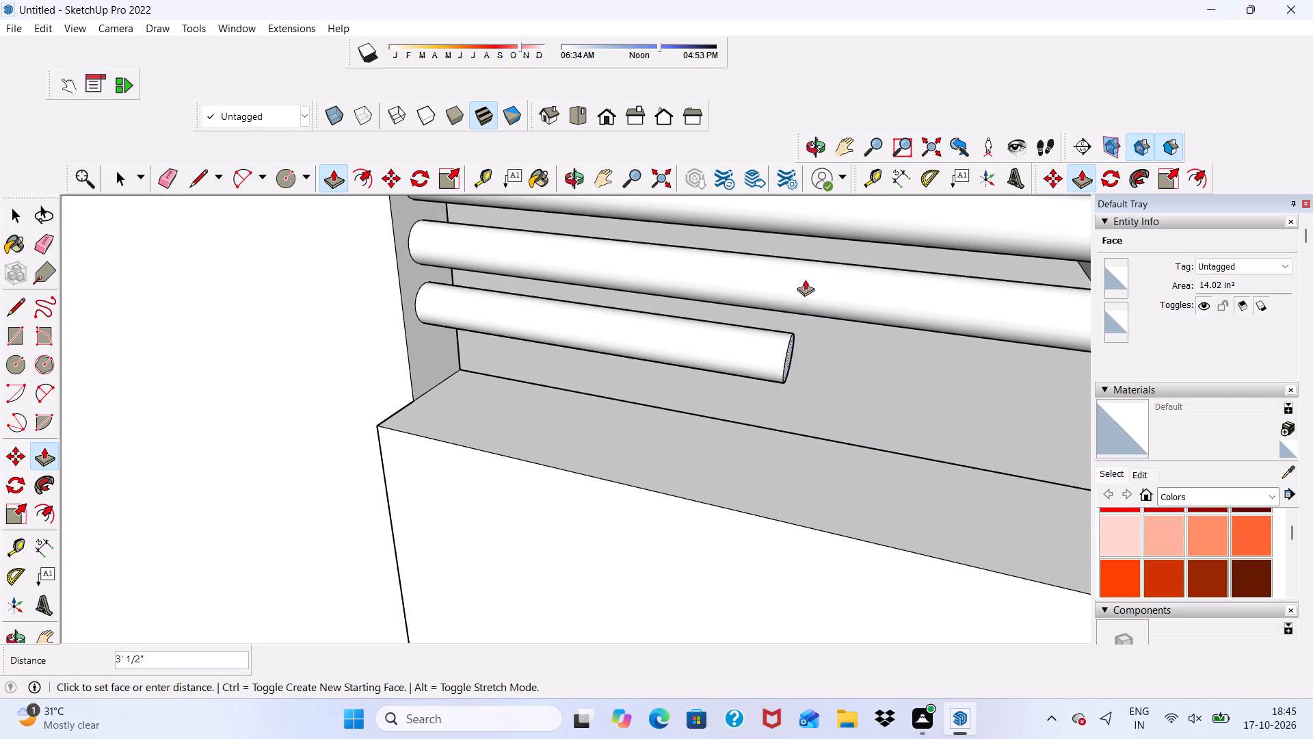
{"action": "scroll", "coordinate": [673, 248], "scroll_direction": "down", "scroll_amount": 4}
{"action": "scroll", "coordinate": [601, 272], "scroll_direction": "down", "scroll_amount": 5}
{"action": "scroll", "coordinate": [729, 244], "scroll_direction": "down", "scroll_amount": 1}
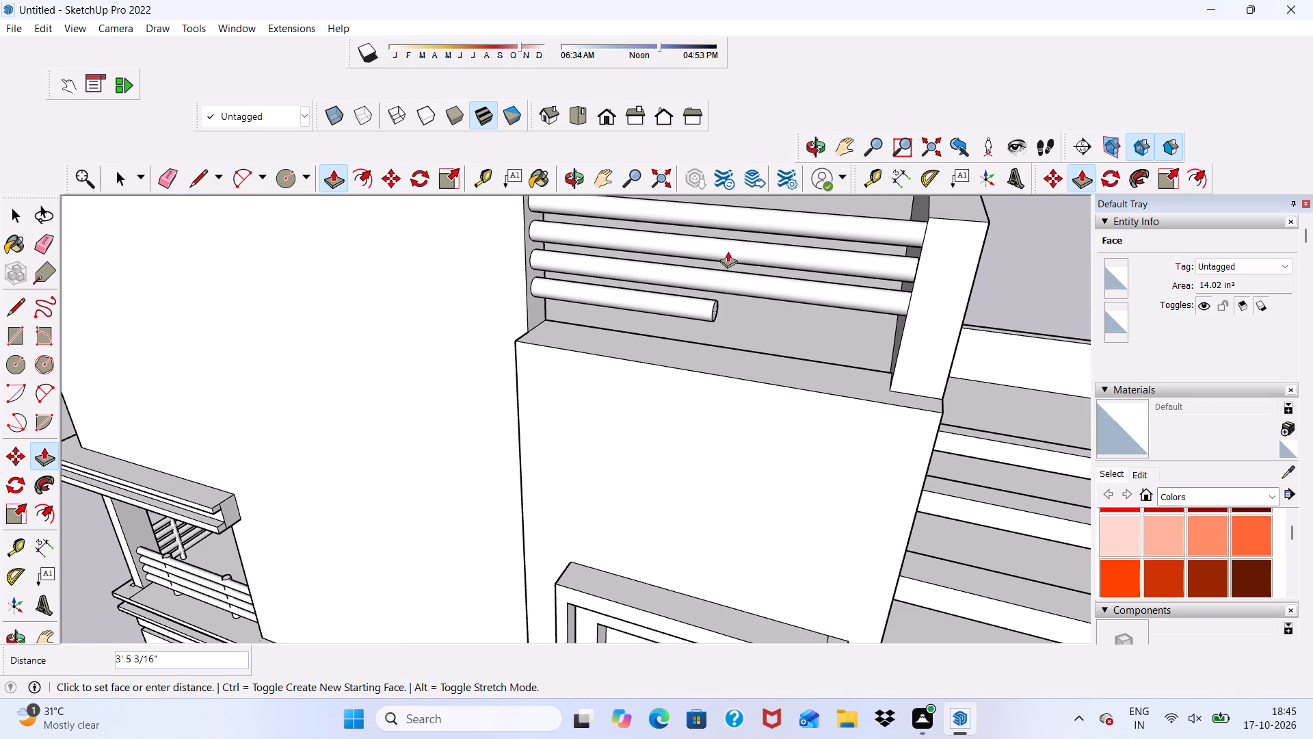
{"action": "scroll", "coordinate": [897, 290], "scroll_direction": "down", "scroll_amount": 1}
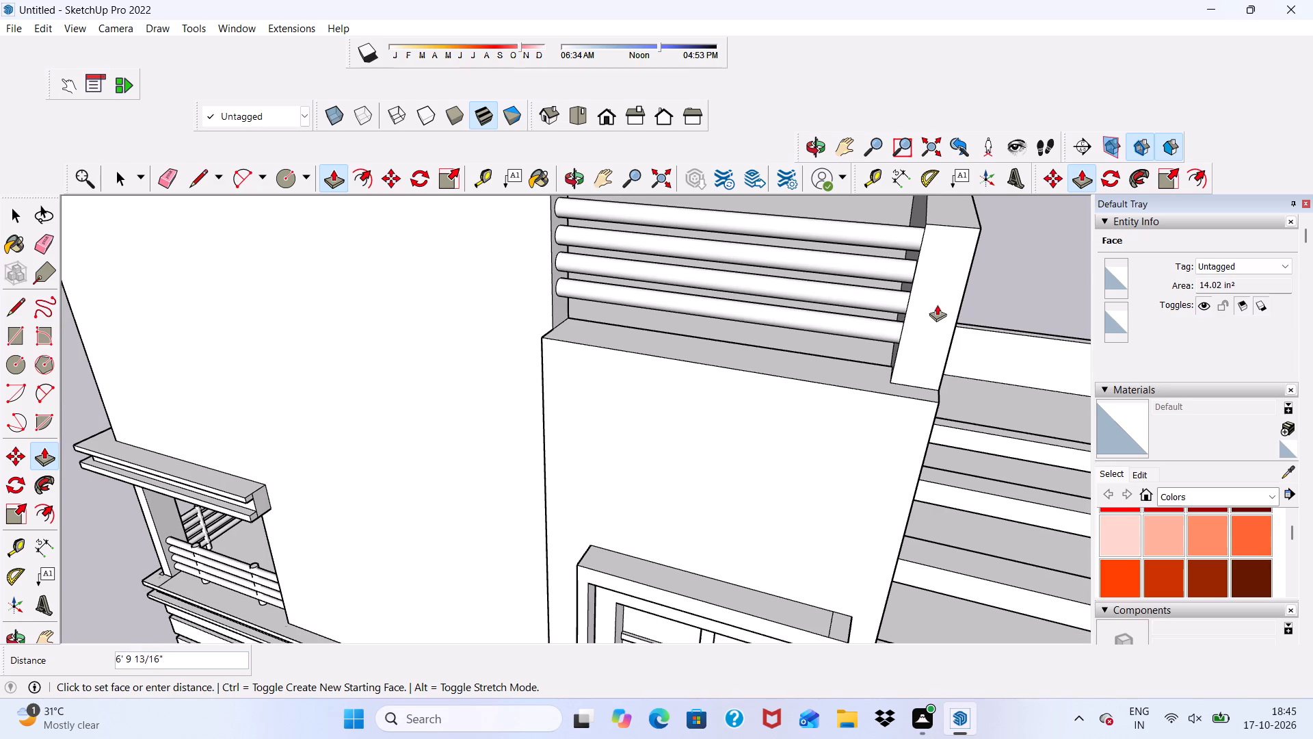
{"action": "left_click", "coordinate": [918, 311]}
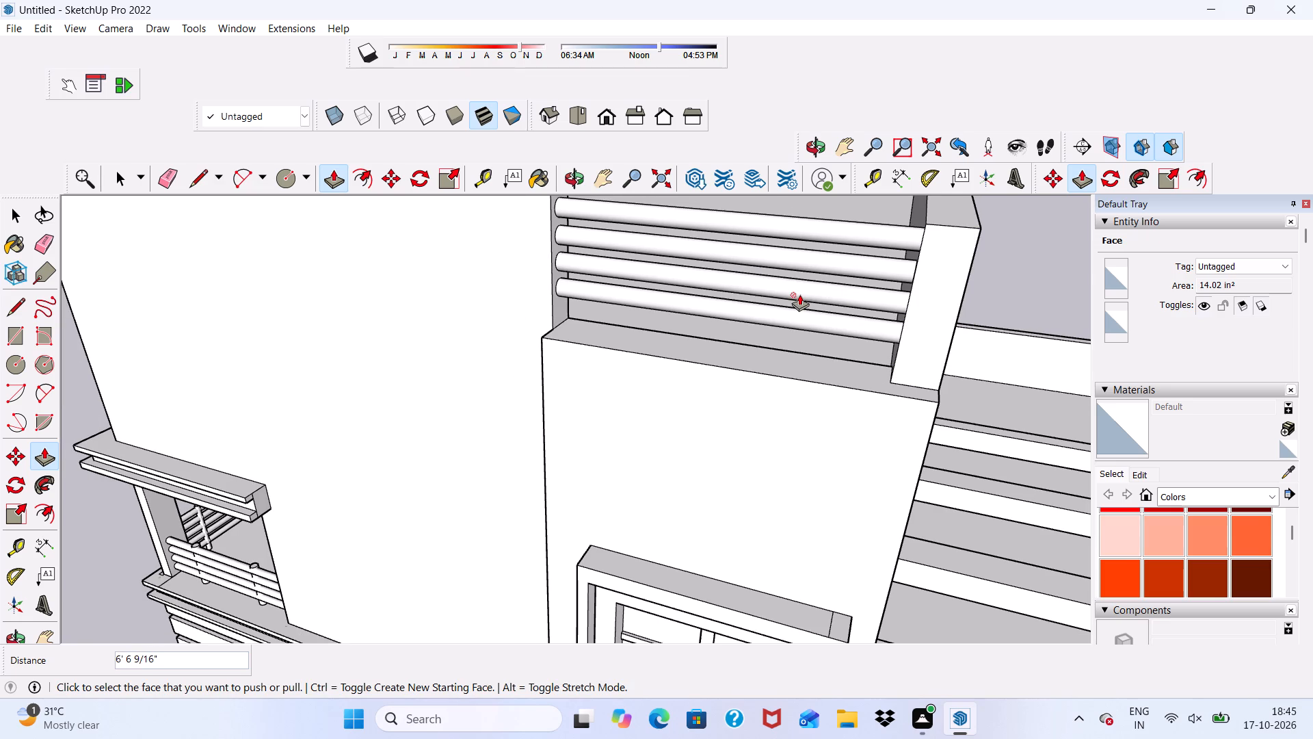
{"action": "key", "text": "space"}
Examine the four round railing bars in the roof parapet gap and how they fit the whole front facade.
{"action": "scroll", "coordinate": [794, 281], "scroll_direction": "down", "scroll_amount": 8}
{"action": "middle_click_drag", "start_coordinate": [815, 280], "coordinate": [875, 179]}
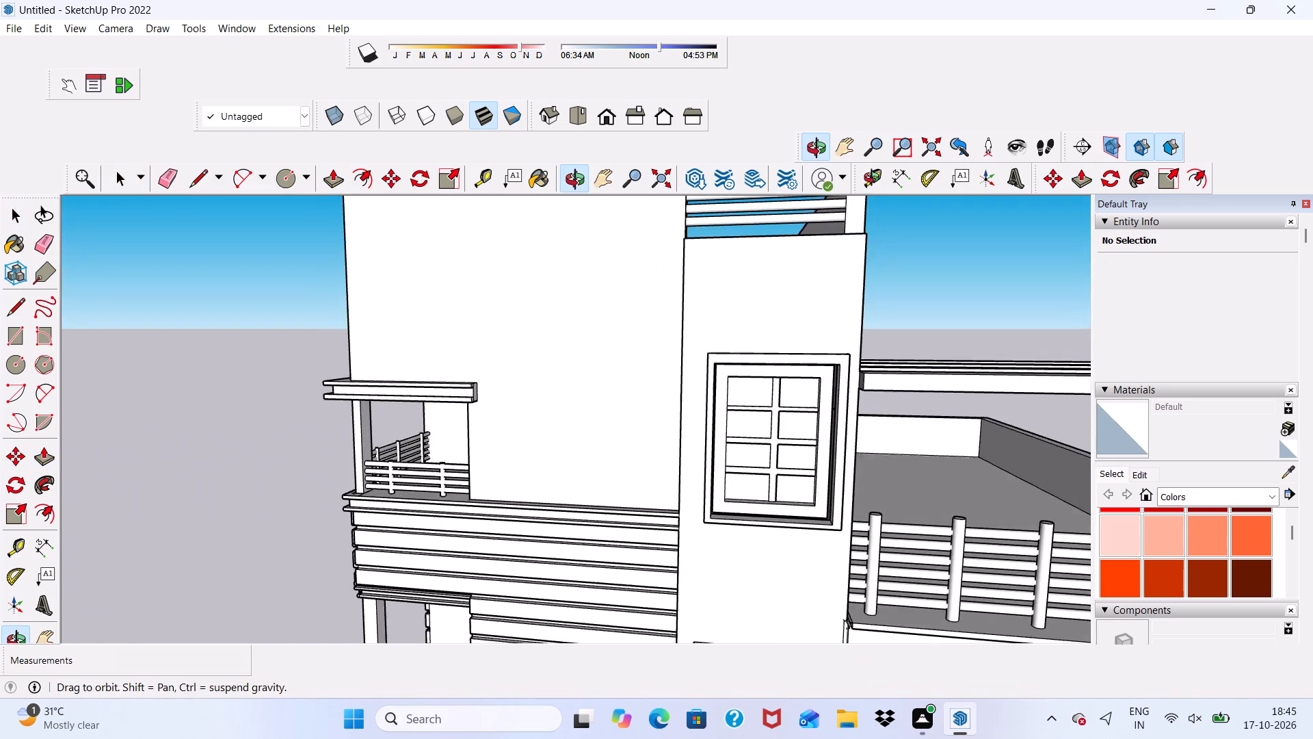
{"action": "middle_click_drag", "start_coordinate": [875, 179], "coordinate": [923, 258]}
{"action": "scroll", "coordinate": [923, 259], "scroll_direction": "up", "scroll_amount": 2}
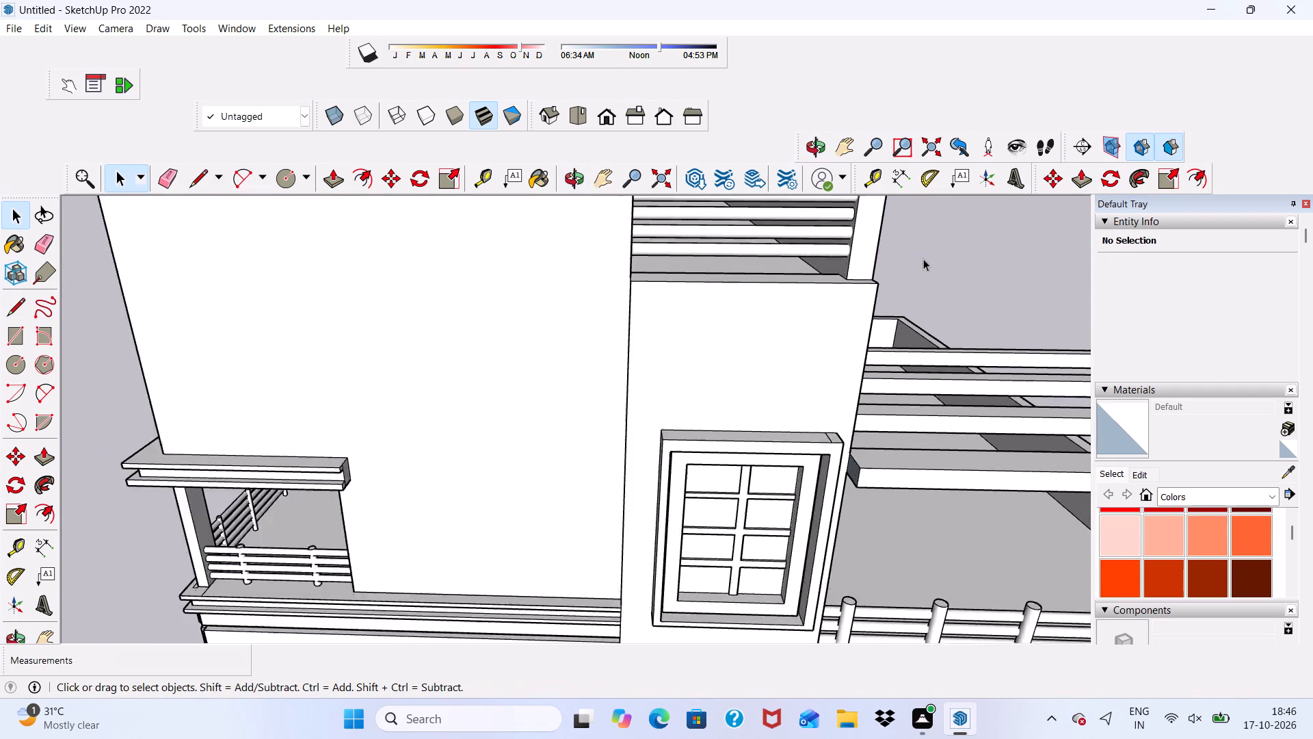
{"action": "scroll", "coordinate": [923, 259], "scroll_direction": "up", "scroll_amount": 2}
{"action": "scroll", "coordinate": [923, 259], "scroll_direction": "down", "scroll_amount": 5}
{"action": "scroll", "coordinate": [878, 296], "scroll_direction": "down", "scroll_amount": 5}
{"action": "middle_click_drag", "start_coordinate": [830, 382], "coordinate": [880, 365]}
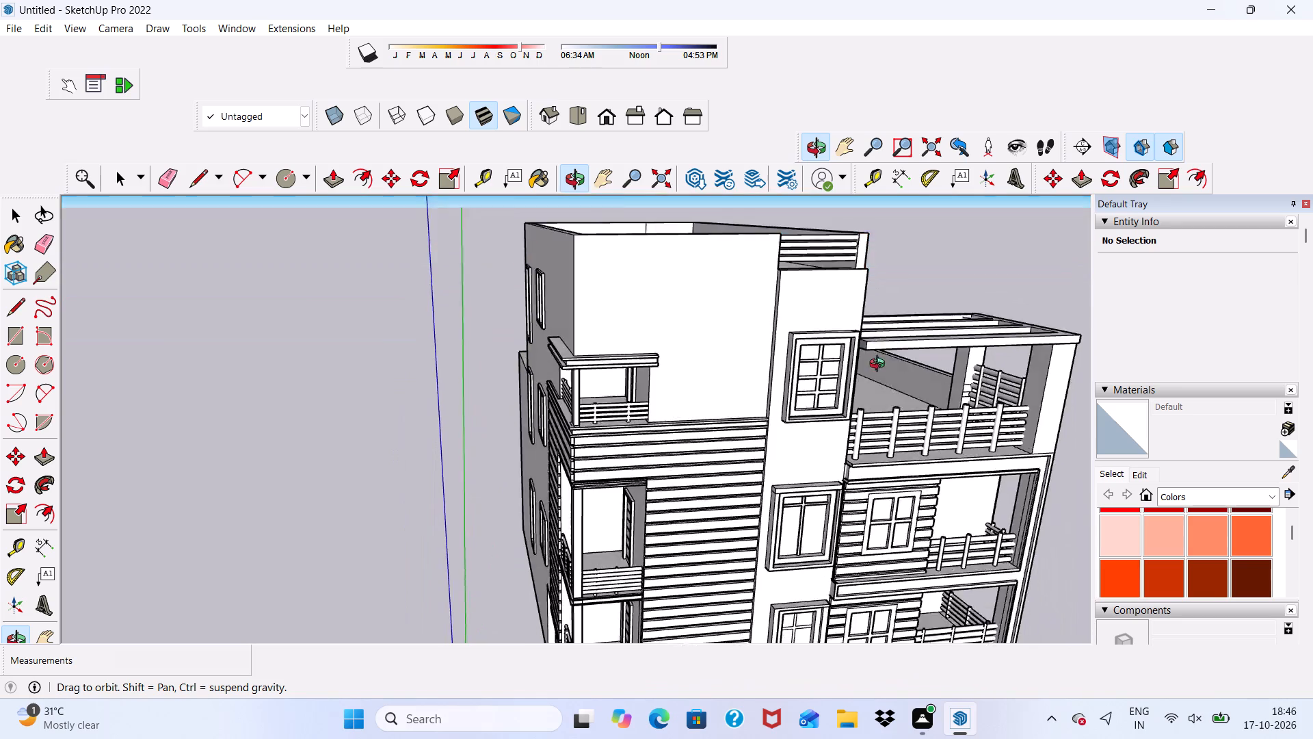
{"action": "middle_click_drag", "start_coordinate": [880, 365], "coordinate": [643, 395]}
{"action": "scroll", "coordinate": [639, 380], "scroll_direction": "up", "scroll_amount": 4}
{"action": "scroll", "coordinate": [749, 272], "scroll_direction": "up", "scroll_amount": 7}
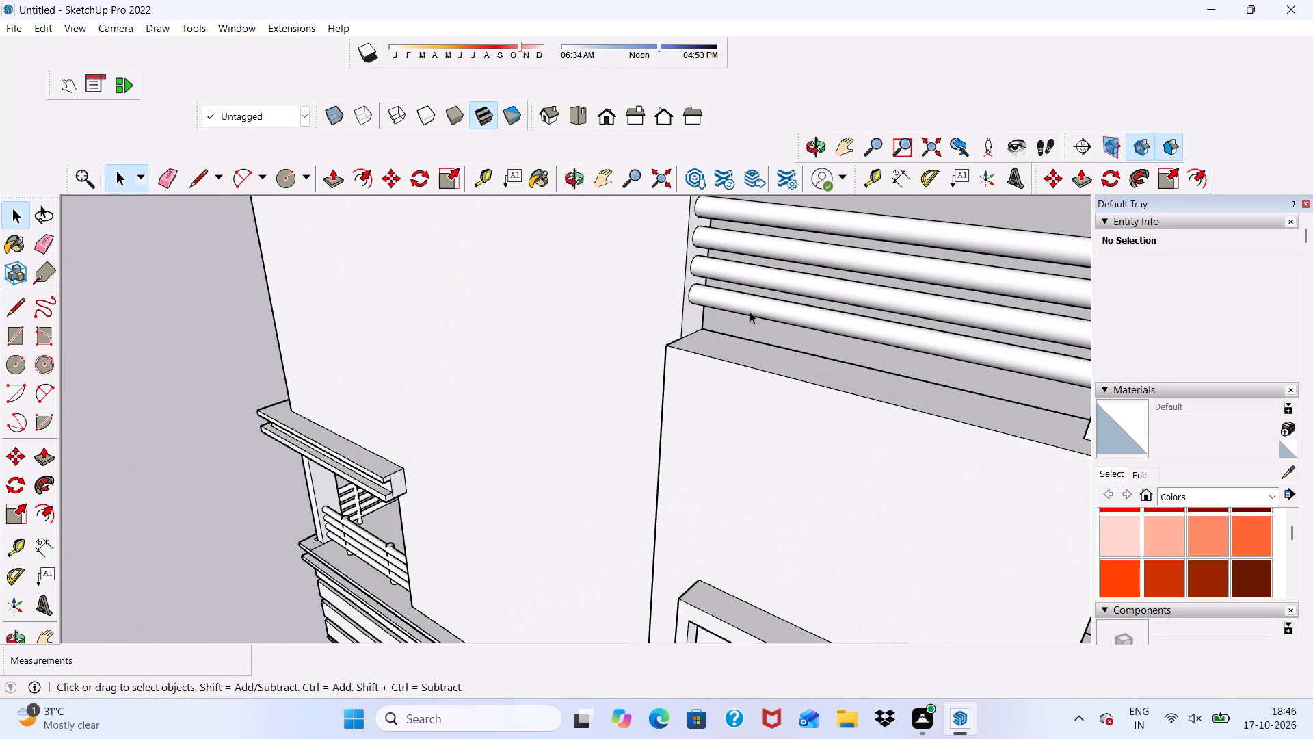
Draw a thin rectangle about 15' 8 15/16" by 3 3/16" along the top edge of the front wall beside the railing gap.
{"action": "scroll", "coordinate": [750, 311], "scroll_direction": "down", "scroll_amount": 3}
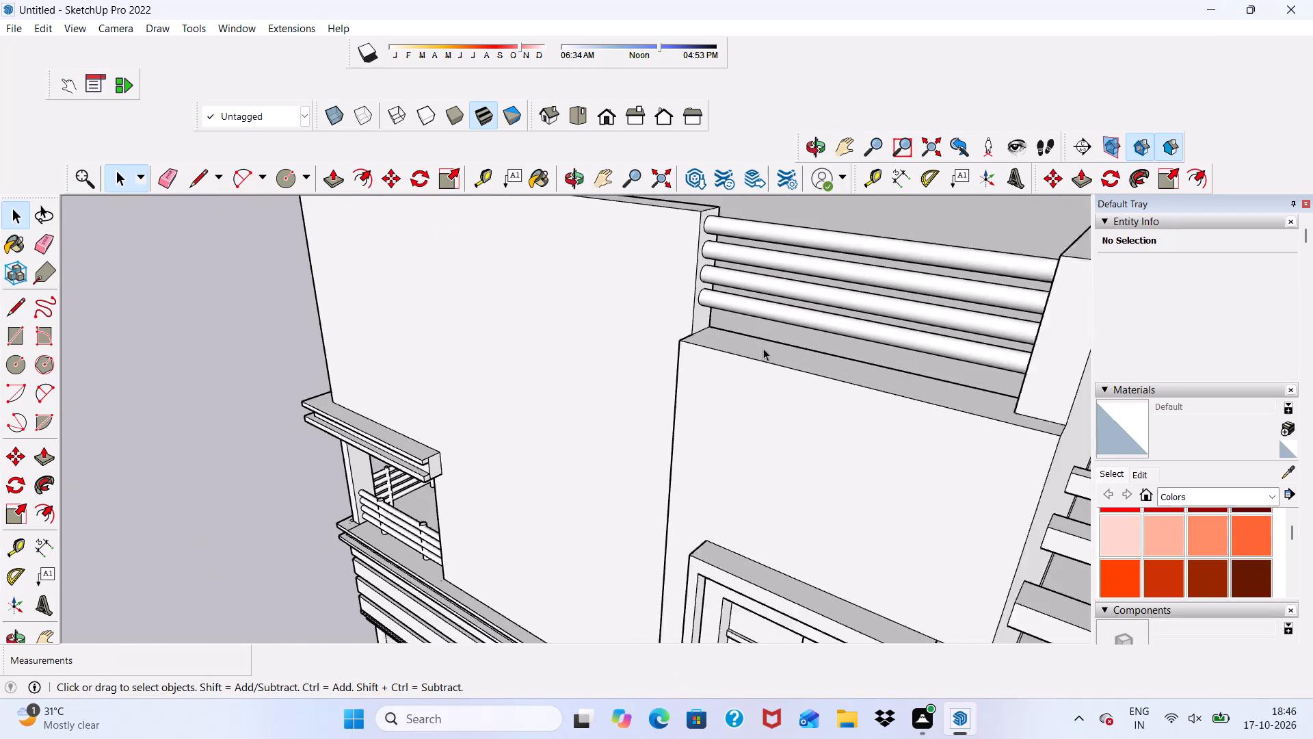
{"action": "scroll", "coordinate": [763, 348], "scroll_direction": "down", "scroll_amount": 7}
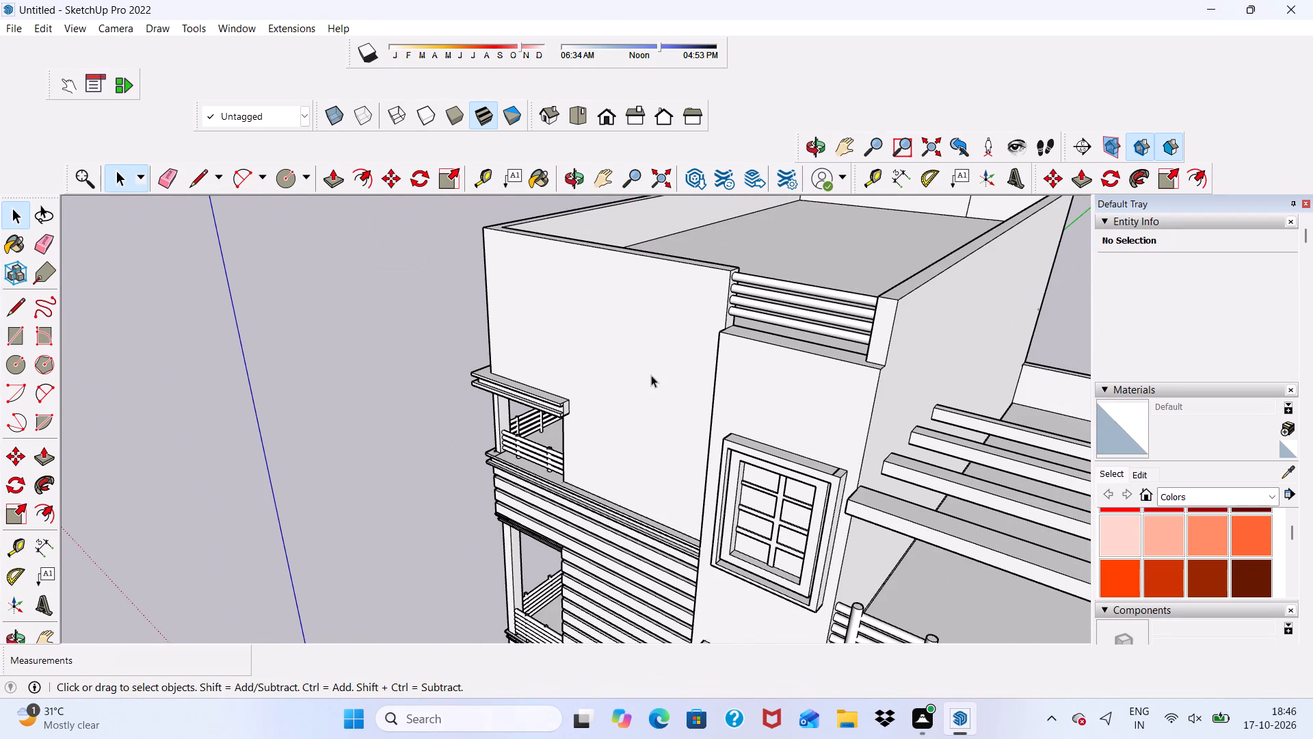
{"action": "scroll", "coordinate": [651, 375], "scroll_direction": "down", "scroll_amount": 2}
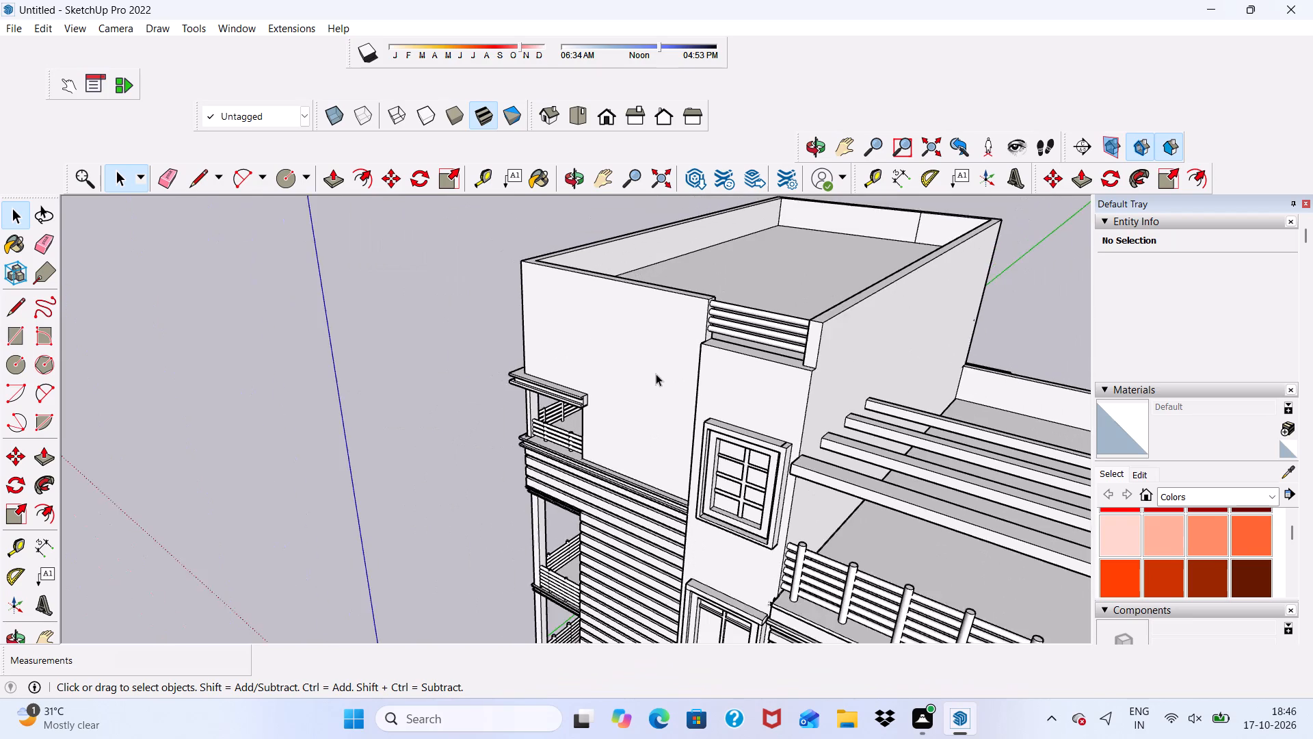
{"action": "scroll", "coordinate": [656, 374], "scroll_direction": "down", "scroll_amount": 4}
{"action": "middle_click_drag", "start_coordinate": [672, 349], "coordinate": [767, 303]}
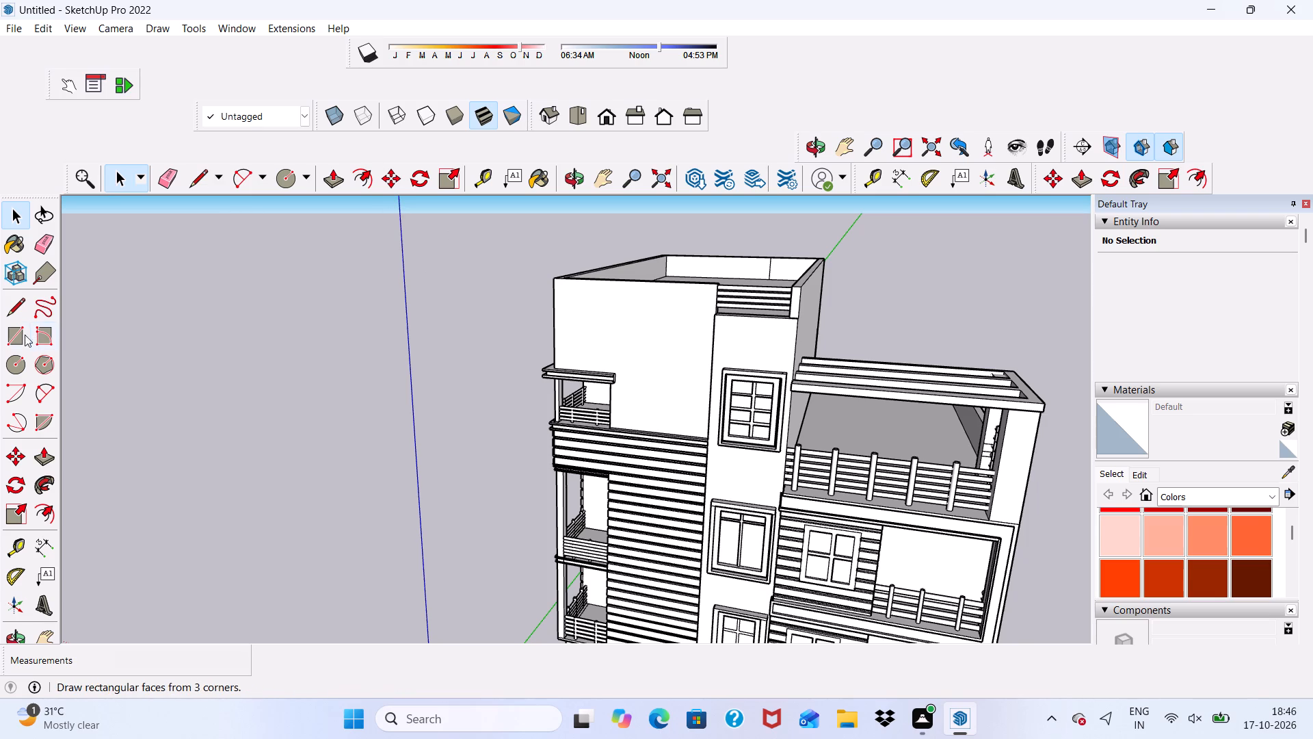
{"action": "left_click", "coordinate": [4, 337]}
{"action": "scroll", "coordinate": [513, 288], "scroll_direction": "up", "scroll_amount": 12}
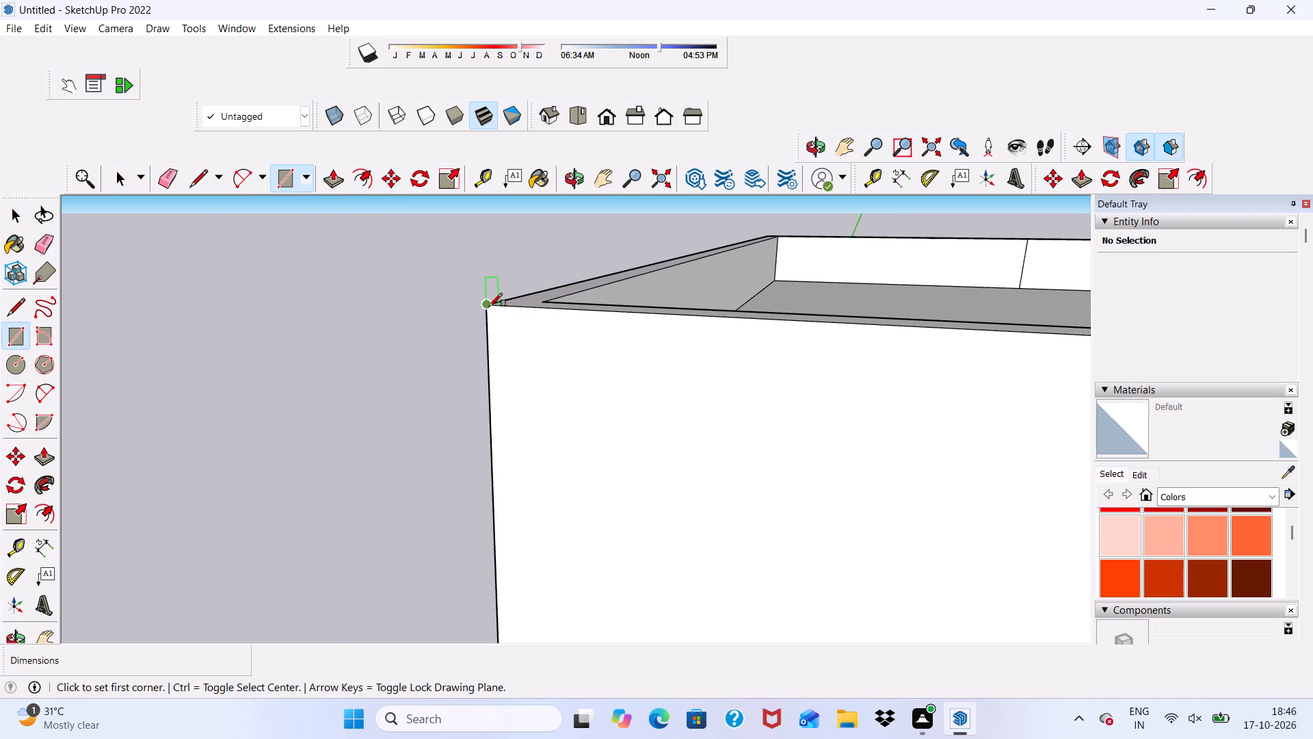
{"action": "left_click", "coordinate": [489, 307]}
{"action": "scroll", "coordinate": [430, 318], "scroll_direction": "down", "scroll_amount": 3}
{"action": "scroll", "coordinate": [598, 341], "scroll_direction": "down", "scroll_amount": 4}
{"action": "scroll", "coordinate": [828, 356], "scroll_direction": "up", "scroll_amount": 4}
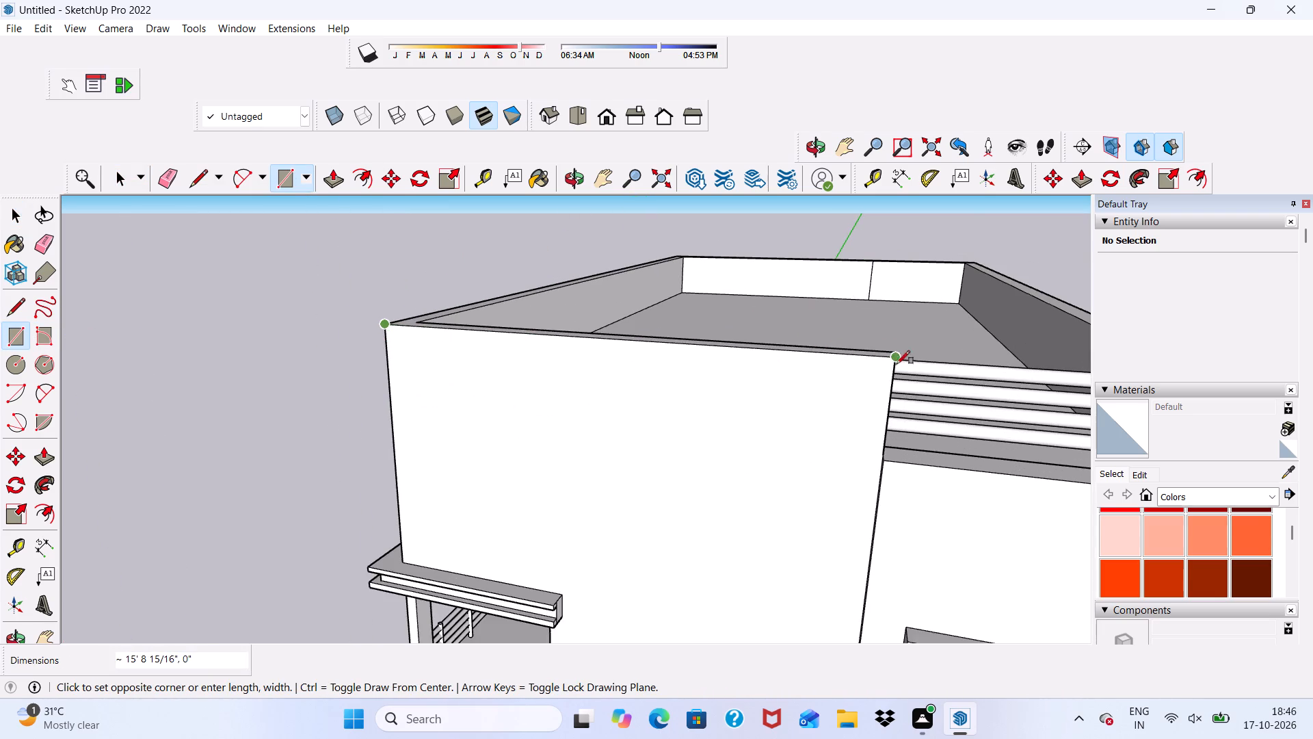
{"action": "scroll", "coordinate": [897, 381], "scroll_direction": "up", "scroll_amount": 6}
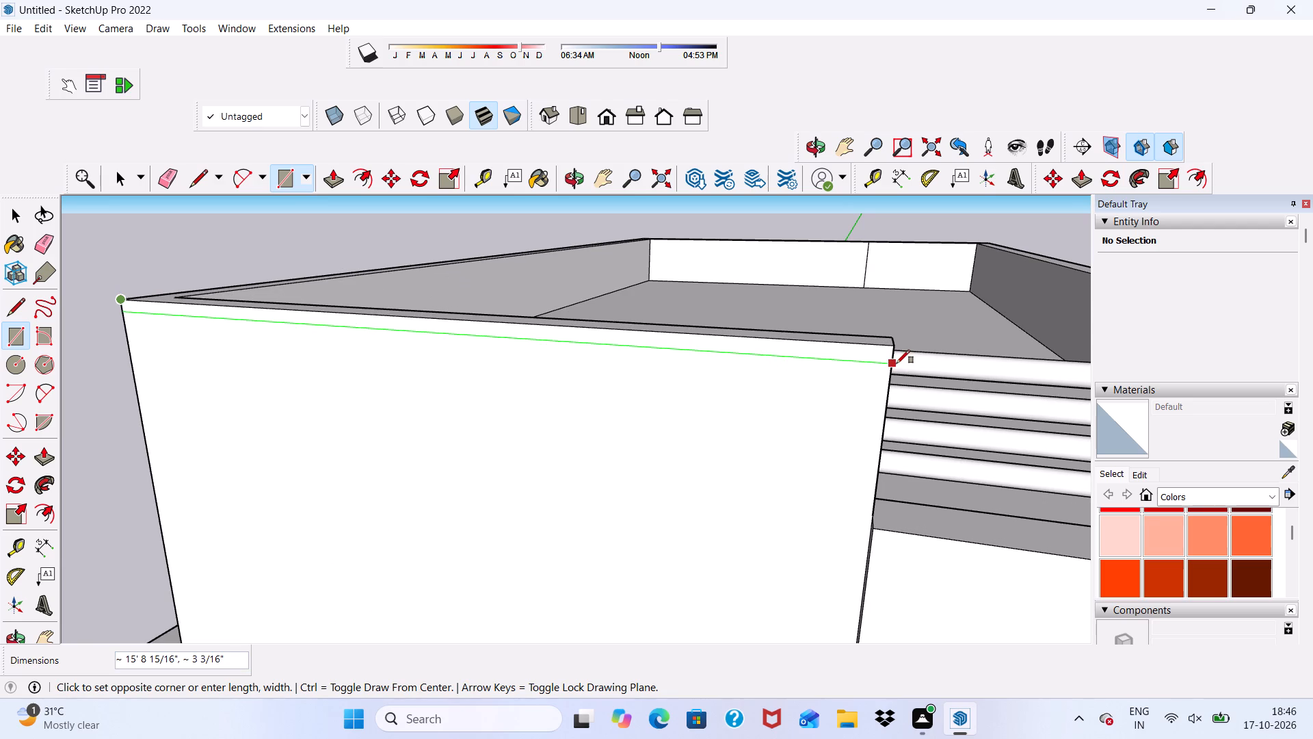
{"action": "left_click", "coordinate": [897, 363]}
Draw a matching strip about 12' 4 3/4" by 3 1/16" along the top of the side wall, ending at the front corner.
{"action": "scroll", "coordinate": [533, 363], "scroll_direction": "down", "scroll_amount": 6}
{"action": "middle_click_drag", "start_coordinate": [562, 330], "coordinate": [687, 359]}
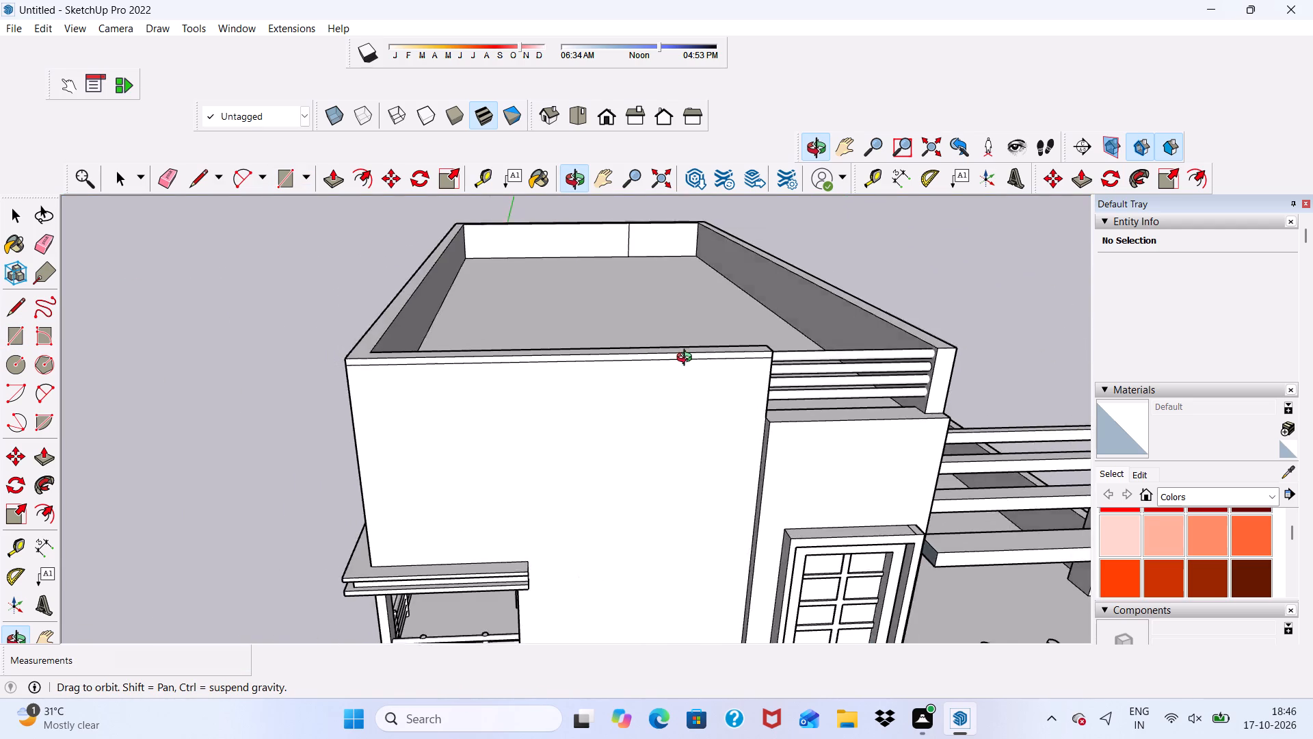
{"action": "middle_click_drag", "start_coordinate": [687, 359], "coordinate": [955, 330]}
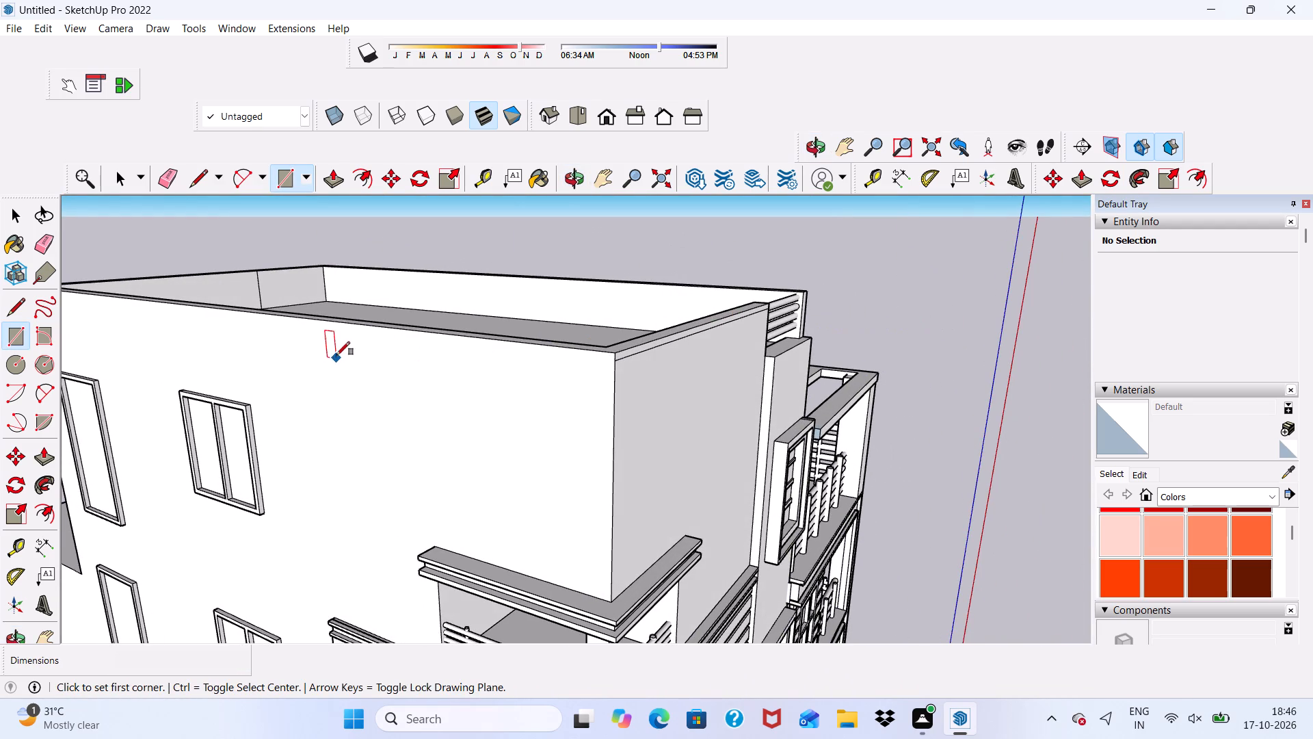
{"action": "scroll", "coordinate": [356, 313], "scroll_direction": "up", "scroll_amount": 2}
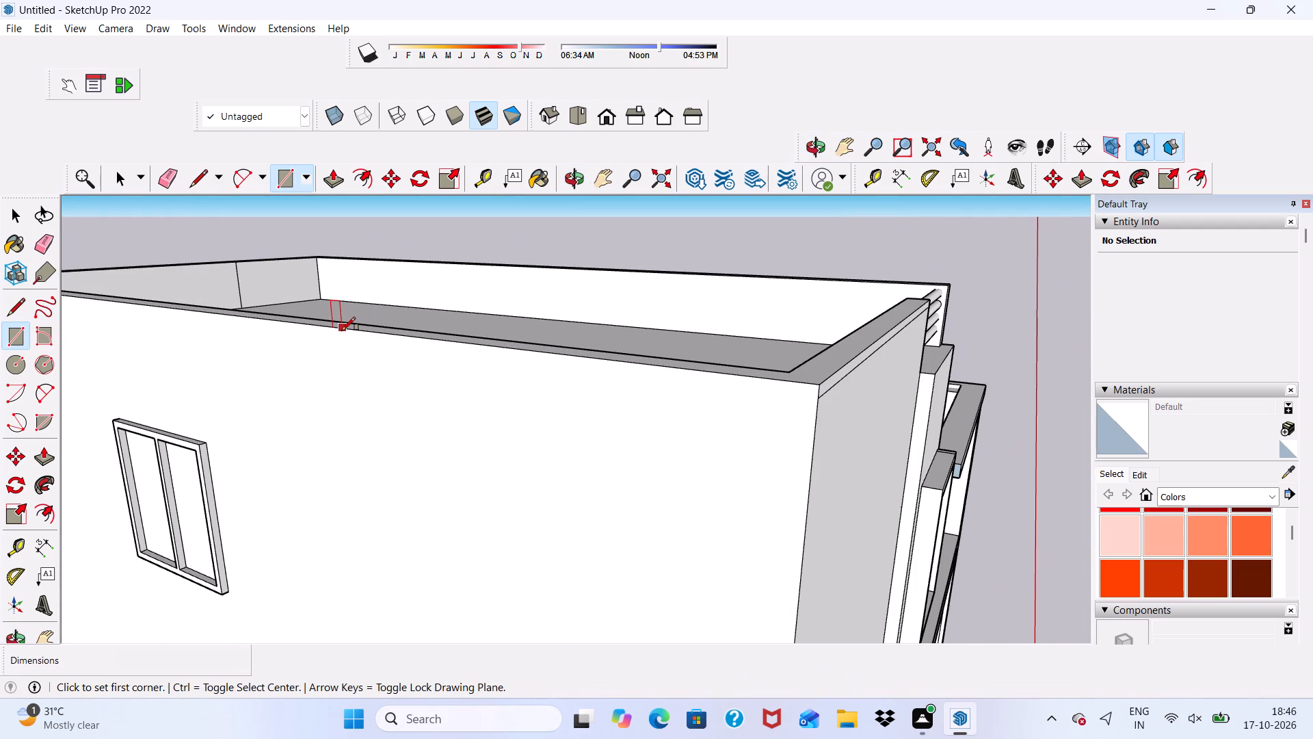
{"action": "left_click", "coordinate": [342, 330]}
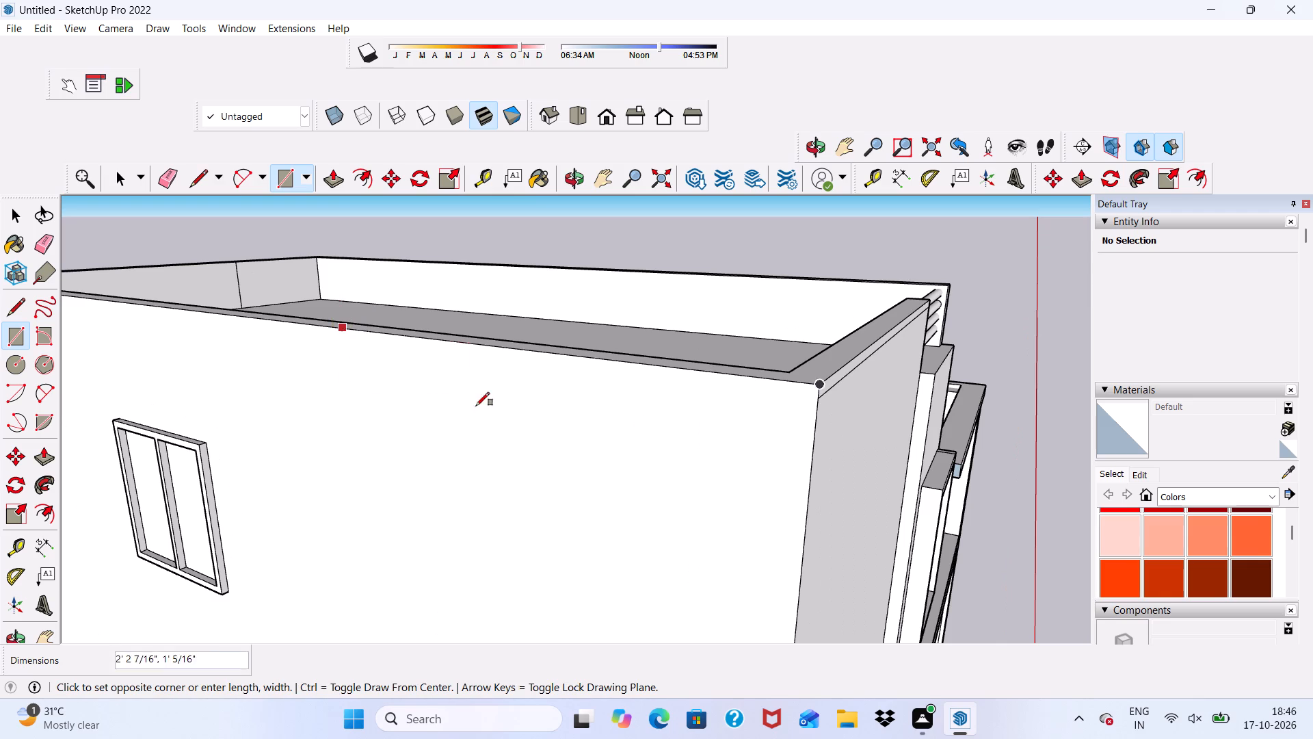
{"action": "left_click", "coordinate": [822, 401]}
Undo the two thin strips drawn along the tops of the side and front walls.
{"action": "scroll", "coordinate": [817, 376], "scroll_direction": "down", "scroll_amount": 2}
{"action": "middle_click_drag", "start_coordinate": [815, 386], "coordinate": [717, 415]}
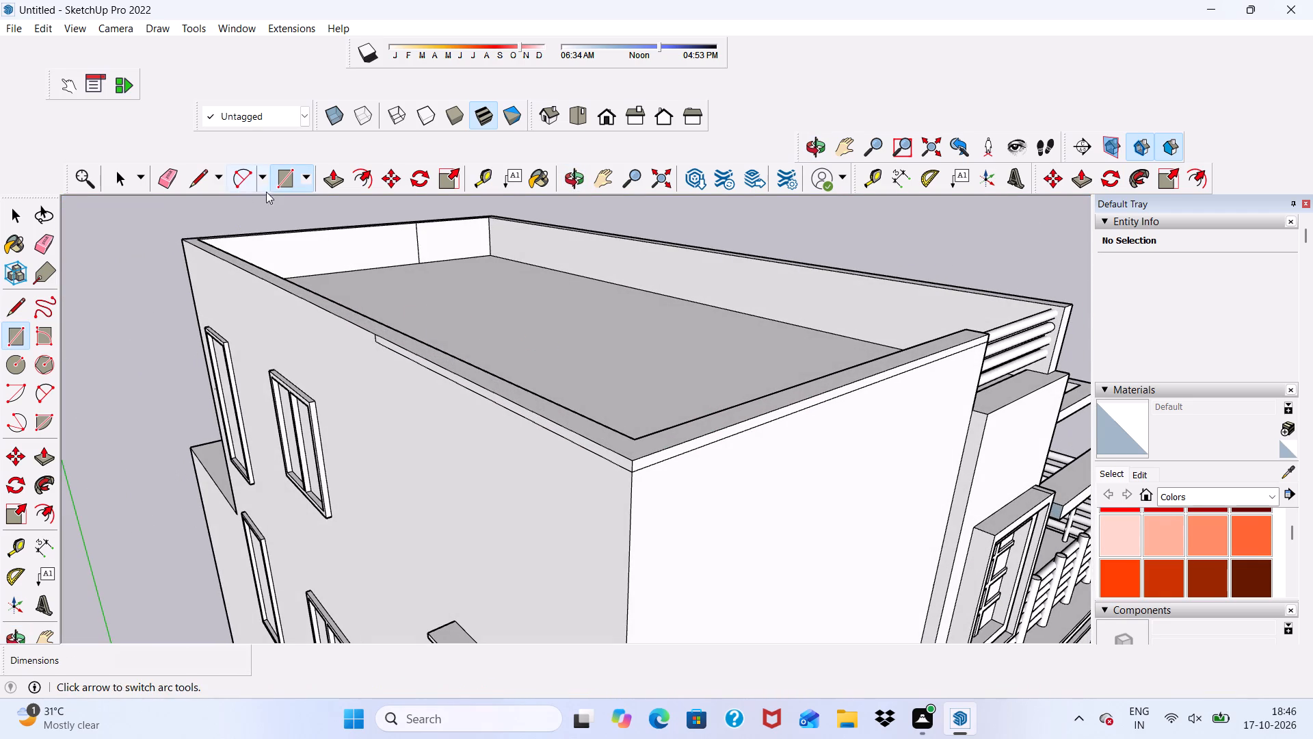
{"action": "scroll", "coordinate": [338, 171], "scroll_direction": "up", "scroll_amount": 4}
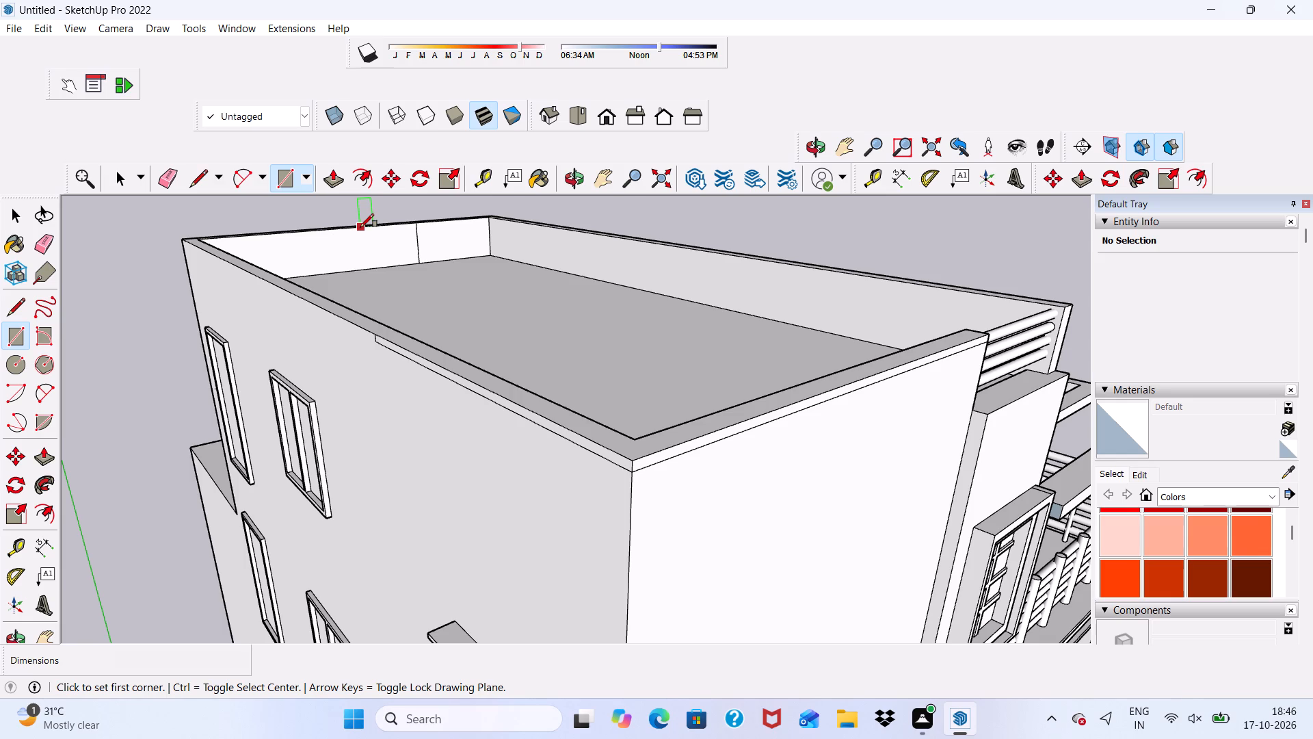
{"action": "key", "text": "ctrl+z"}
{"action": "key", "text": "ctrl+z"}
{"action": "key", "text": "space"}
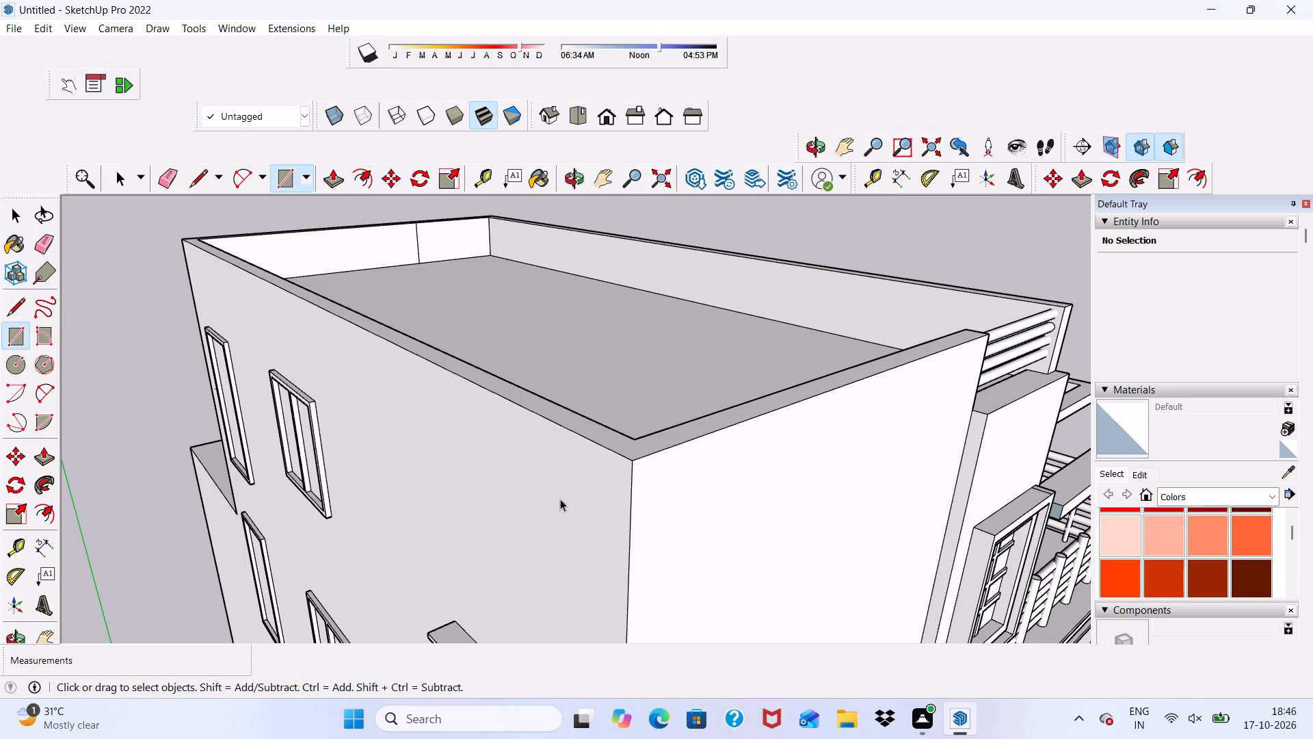
Draw a full-width rectangular band about 1' high along the top of the front wall, from the railing gap to the side-wall corner.
{"action": "scroll", "coordinate": [572, 357], "scroll_direction": "down", "scroll_amount": 4}
{"action": "middle_click_drag", "start_coordinate": [621, 403], "coordinate": [589, 406]}
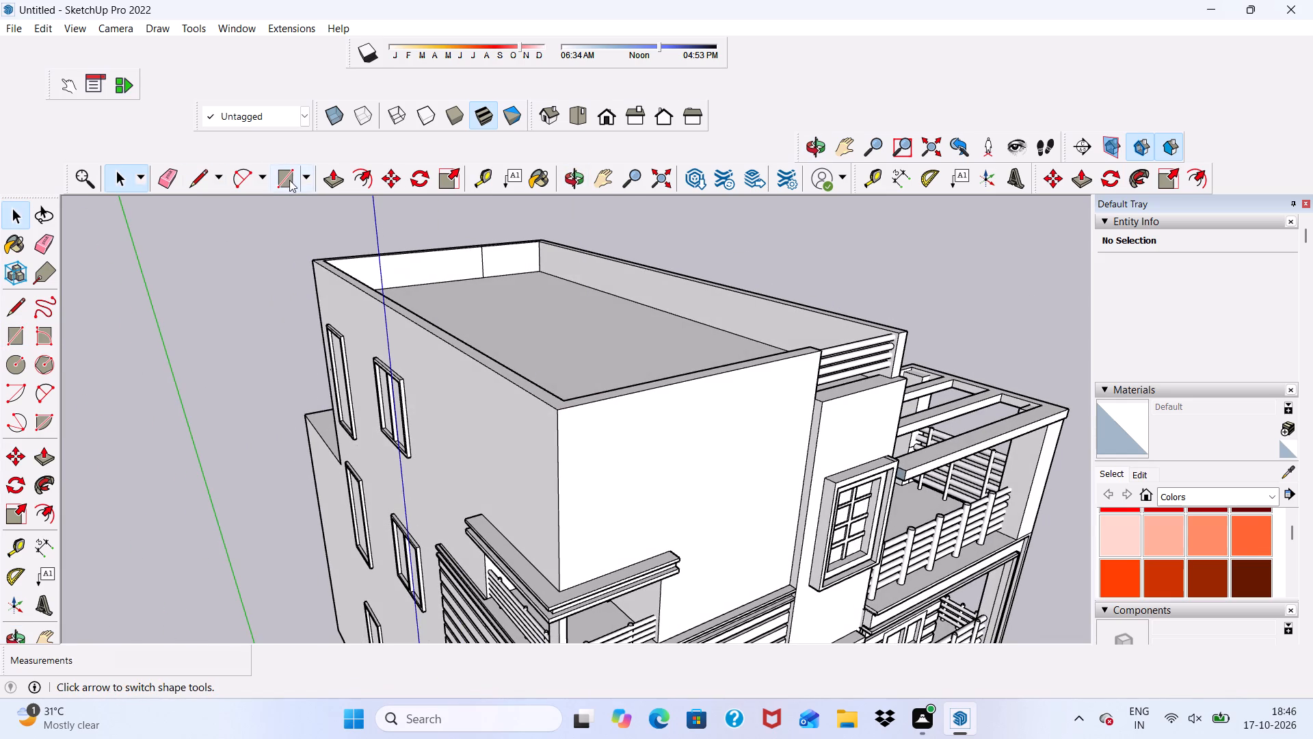
{"action": "left_click", "coordinate": [289, 180]}
{"action": "scroll", "coordinate": [839, 358], "scroll_direction": "up", "scroll_amount": 6}
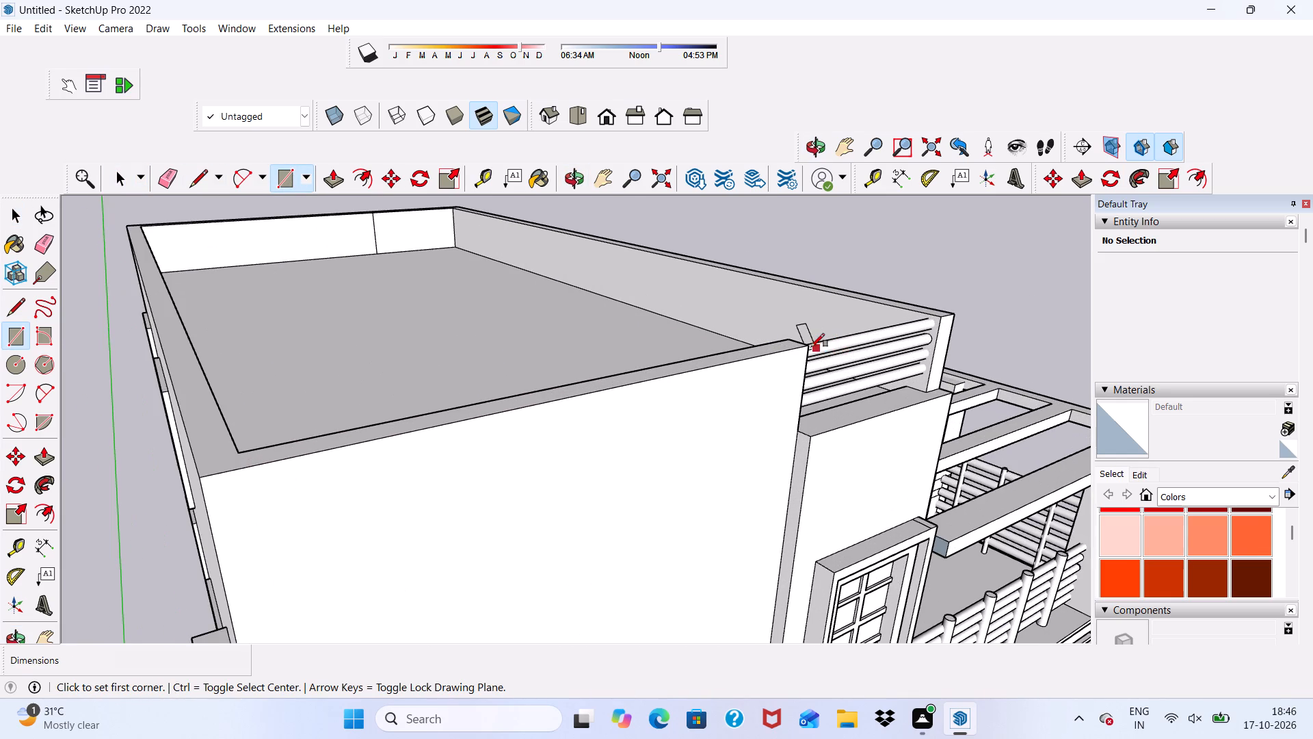
{"action": "scroll", "coordinate": [811, 347], "scroll_direction": "up", "scroll_amount": 3}
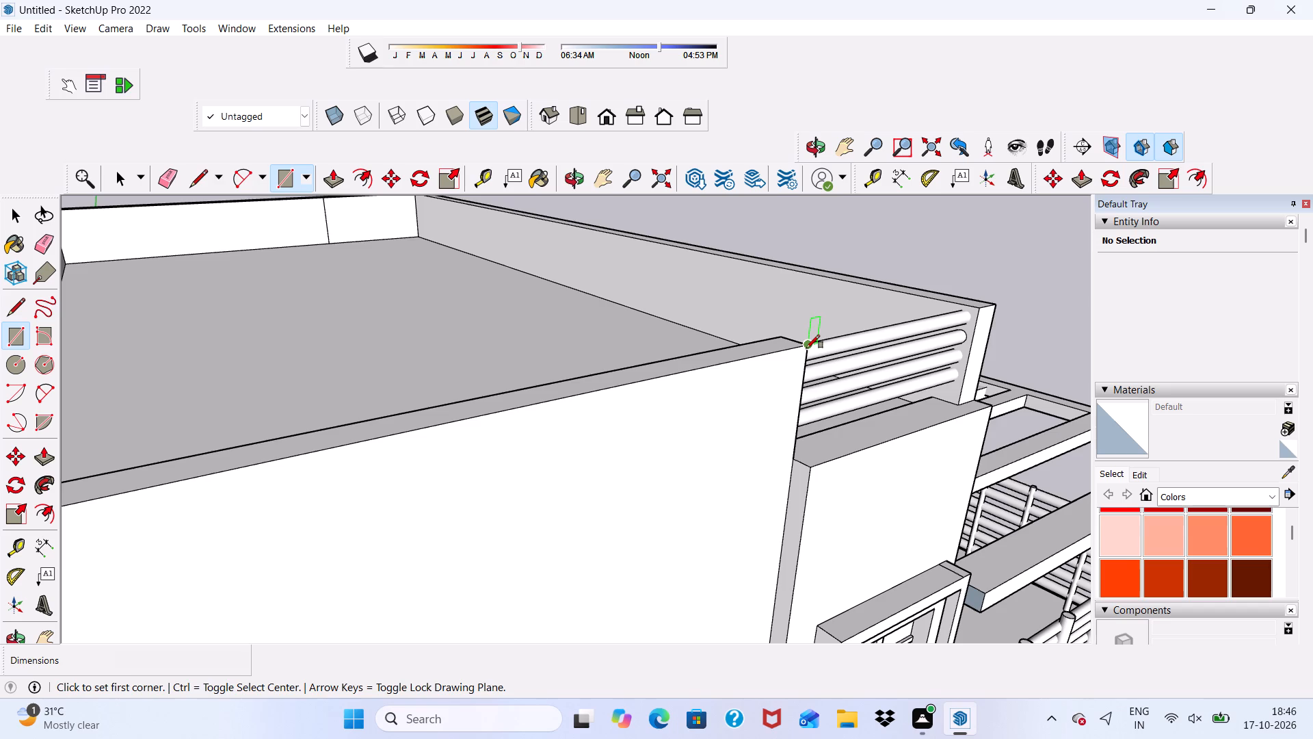
{"action": "left_click", "coordinate": [806, 348]}
{"action": "scroll", "coordinate": [806, 348], "scroll_direction": "down", "scroll_amount": 5}
{"action": "scroll", "coordinate": [615, 389], "scroll_direction": "down", "scroll_amount": 4}
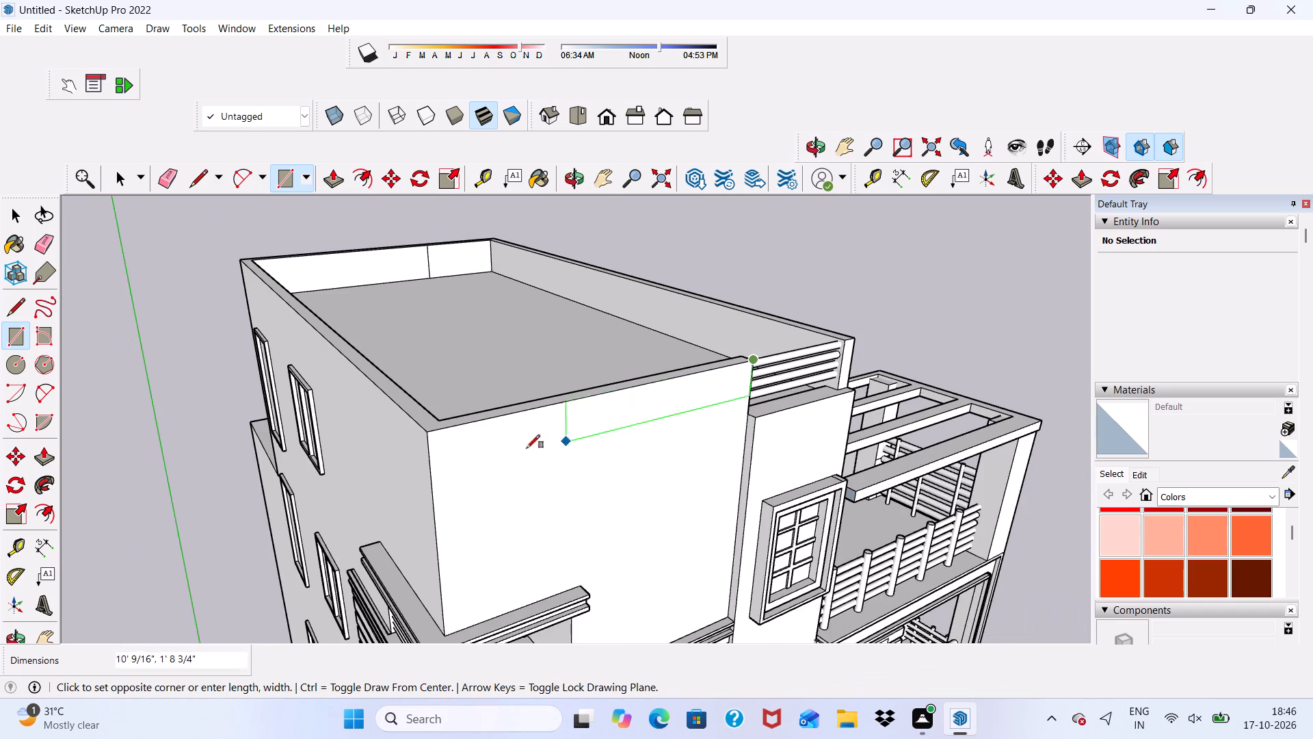
{"action": "scroll", "coordinate": [509, 450], "scroll_direction": "up", "scroll_amount": 2}
{"action": "left_click", "coordinate": [416, 458]}
{"action": "scroll", "coordinate": [416, 458], "scroll_direction": "down", "scroll_amount": 2}
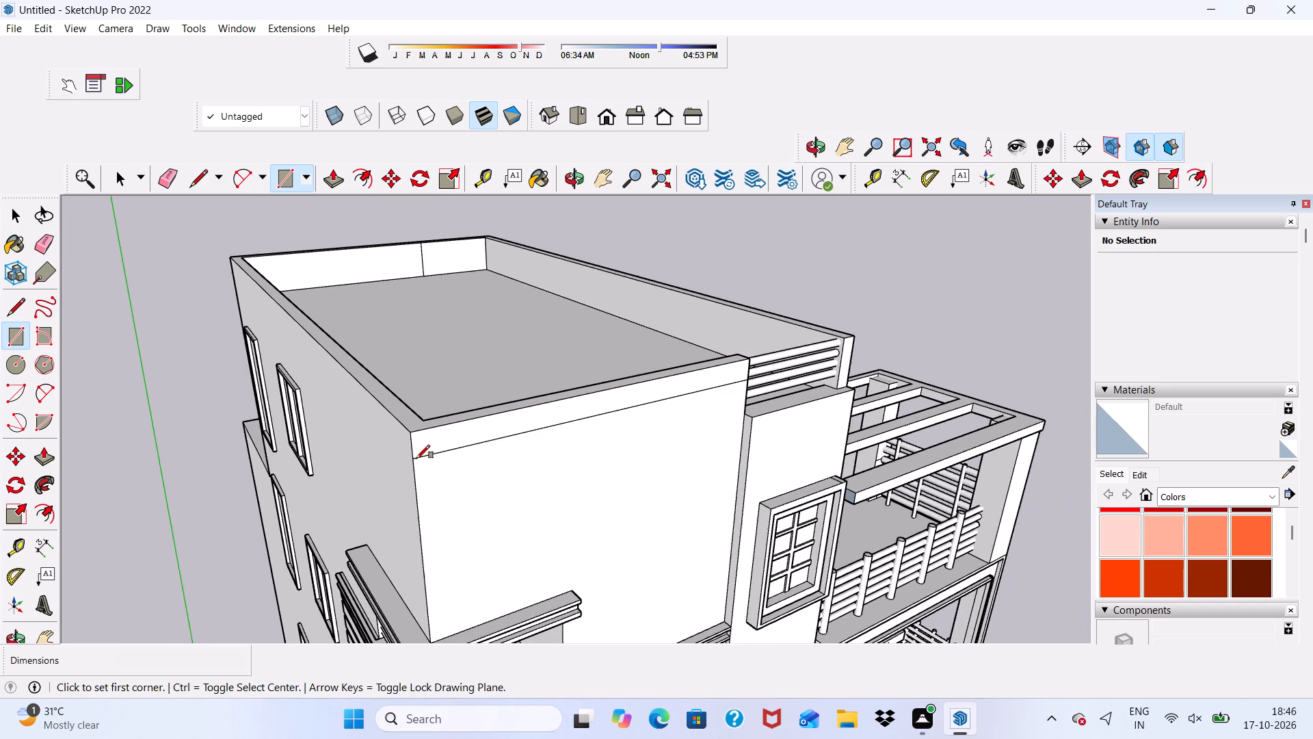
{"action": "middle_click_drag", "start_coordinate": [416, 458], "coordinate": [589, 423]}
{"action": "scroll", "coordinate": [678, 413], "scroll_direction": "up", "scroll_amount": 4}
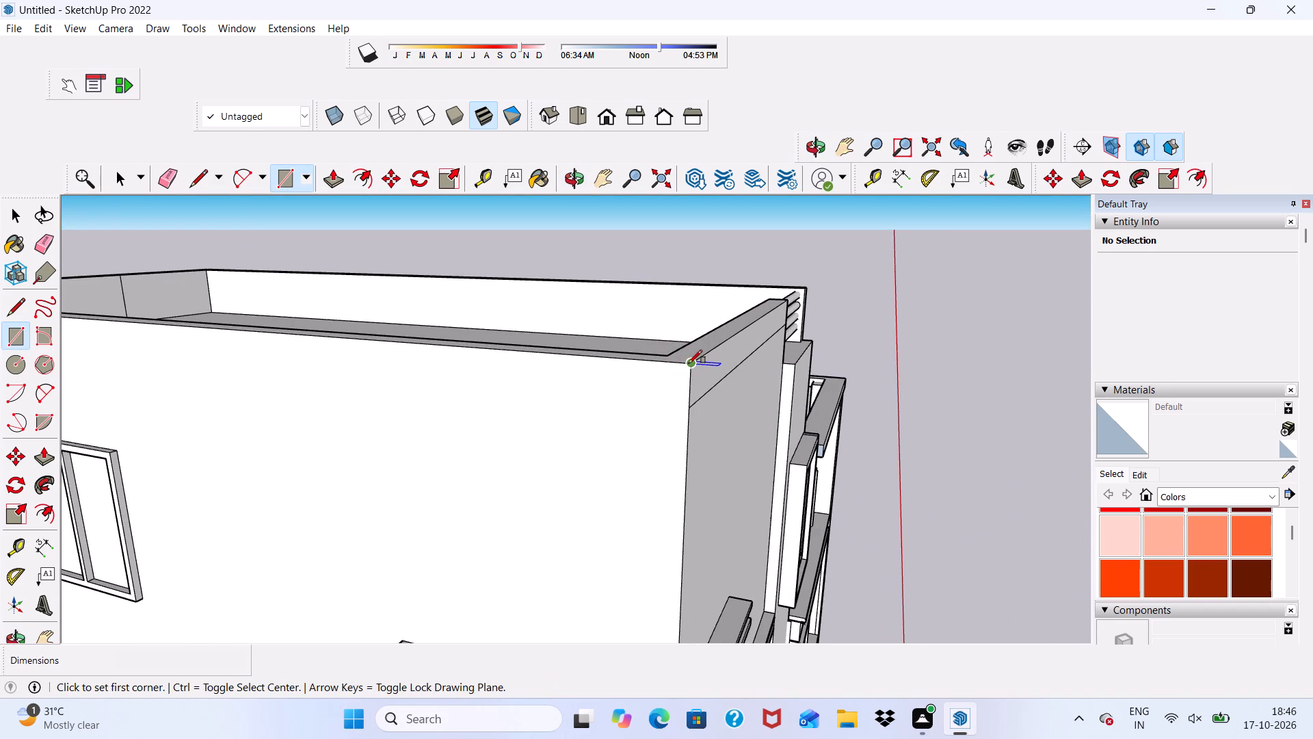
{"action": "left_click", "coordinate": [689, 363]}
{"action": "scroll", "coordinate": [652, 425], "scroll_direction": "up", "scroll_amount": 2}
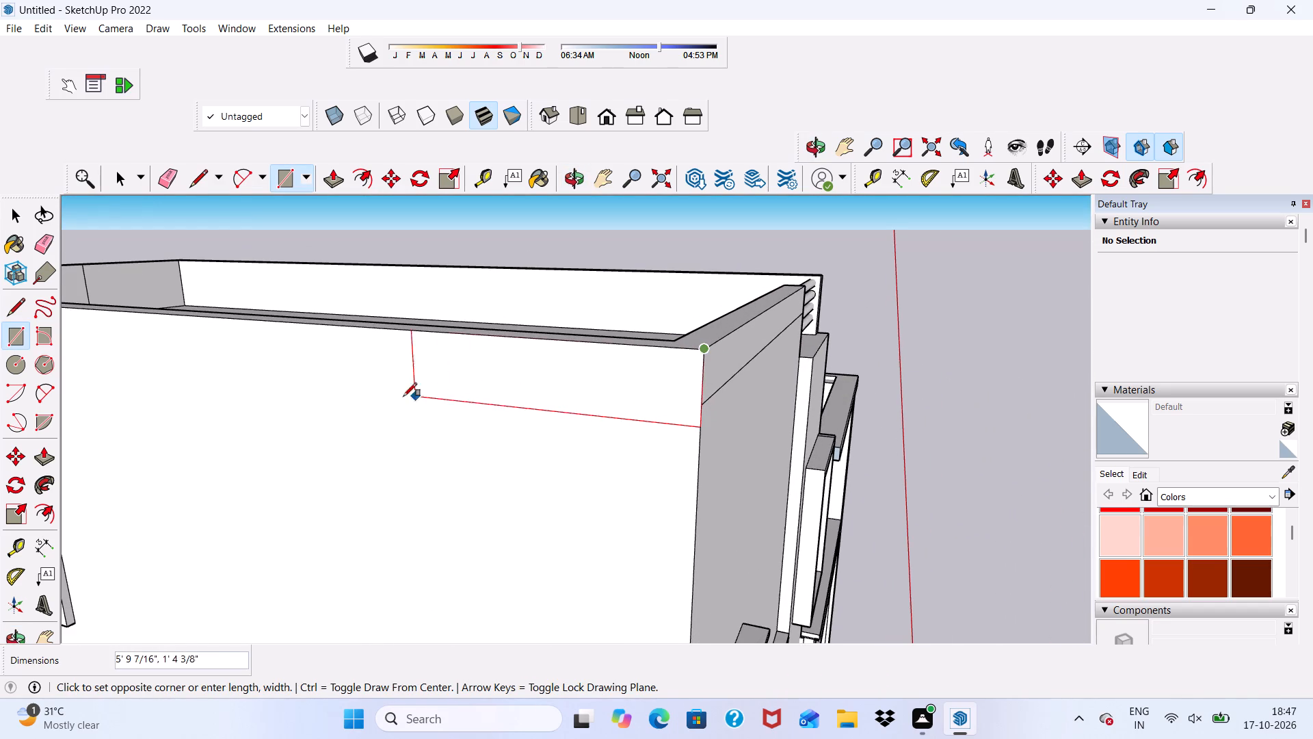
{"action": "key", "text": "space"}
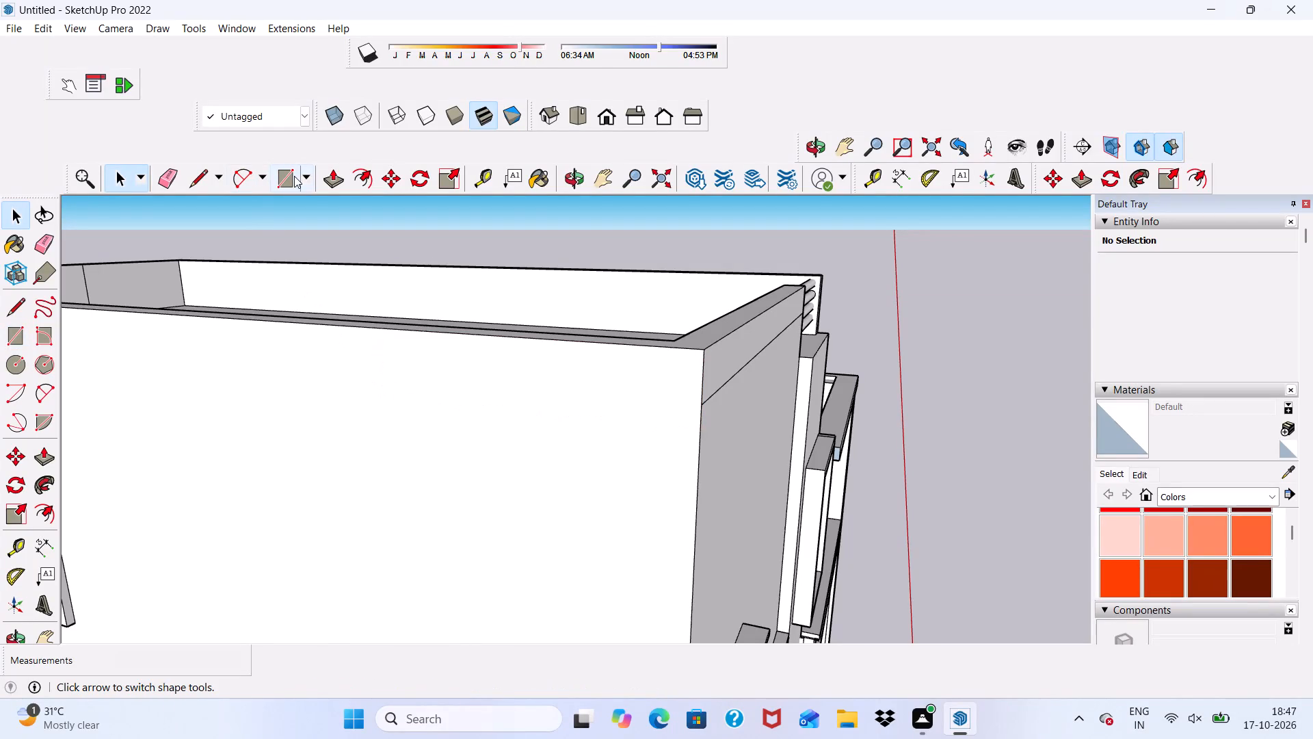
Draw a band about 9' 7 11/16" by 11 11/16" along the top of the side wall, from the front corner and level with the front band.
{"action": "left_click", "coordinate": [294, 176]}
{"action": "scroll", "coordinate": [731, 363], "scroll_direction": "up", "scroll_amount": 1}
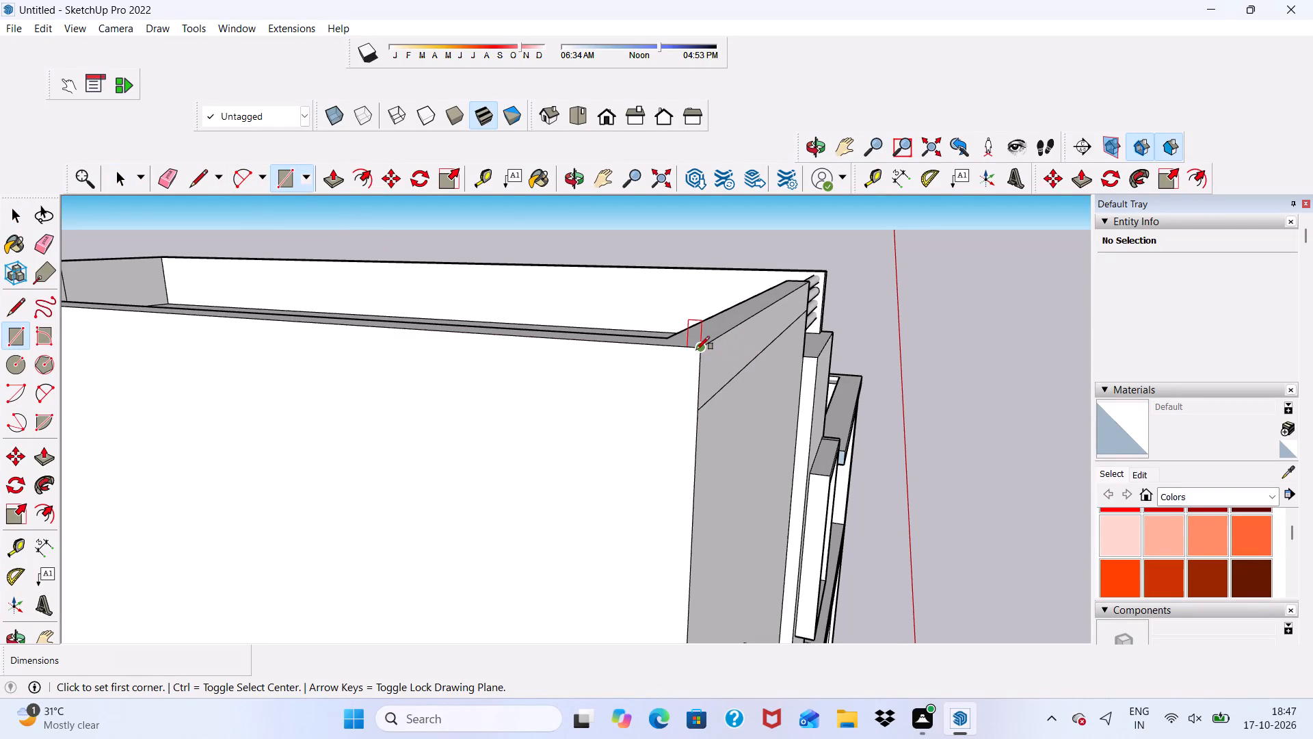
{"action": "left_click", "coordinate": [696, 350]}
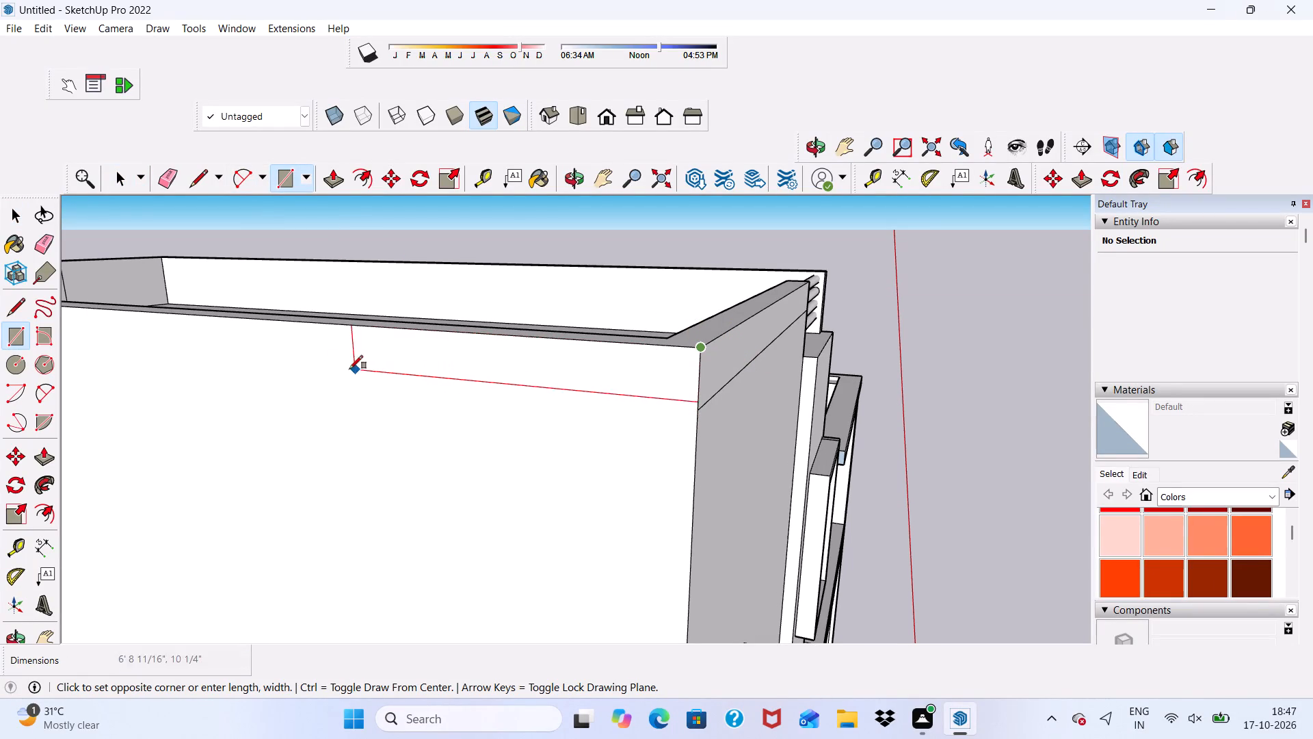
{"action": "left_click", "coordinate": [241, 365]}
Draw a thin full-width rectangle along the top edge of the front wall band, from the outer corner to the railing gap.
{"action": "scroll", "coordinate": [200, 350], "scroll_direction": "down", "scroll_amount": 6}
{"action": "middle_click_drag", "start_coordinate": [463, 396], "coordinate": [226, 376]}
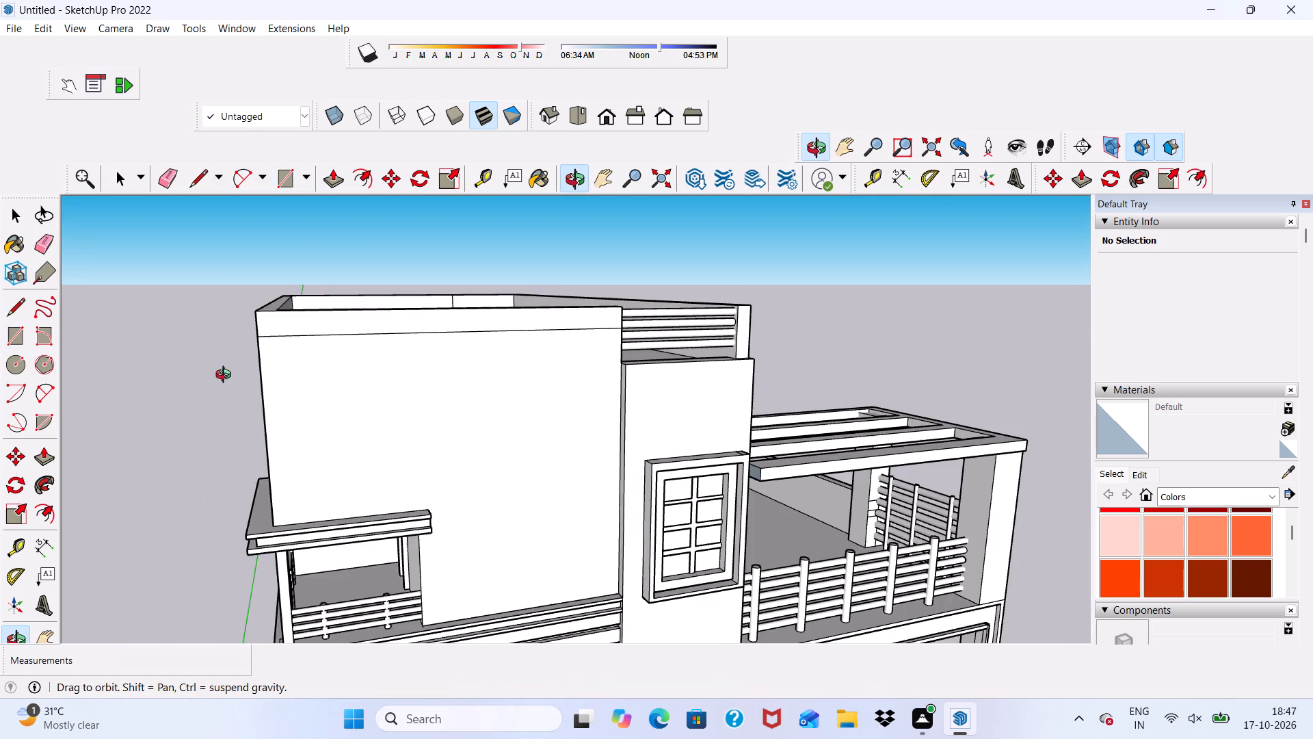
{"action": "middle_click_drag", "start_coordinate": [226, 376], "coordinate": [226, 376]}
{"action": "scroll", "coordinate": [289, 170], "scroll_direction": "up", "scroll_amount": 5}
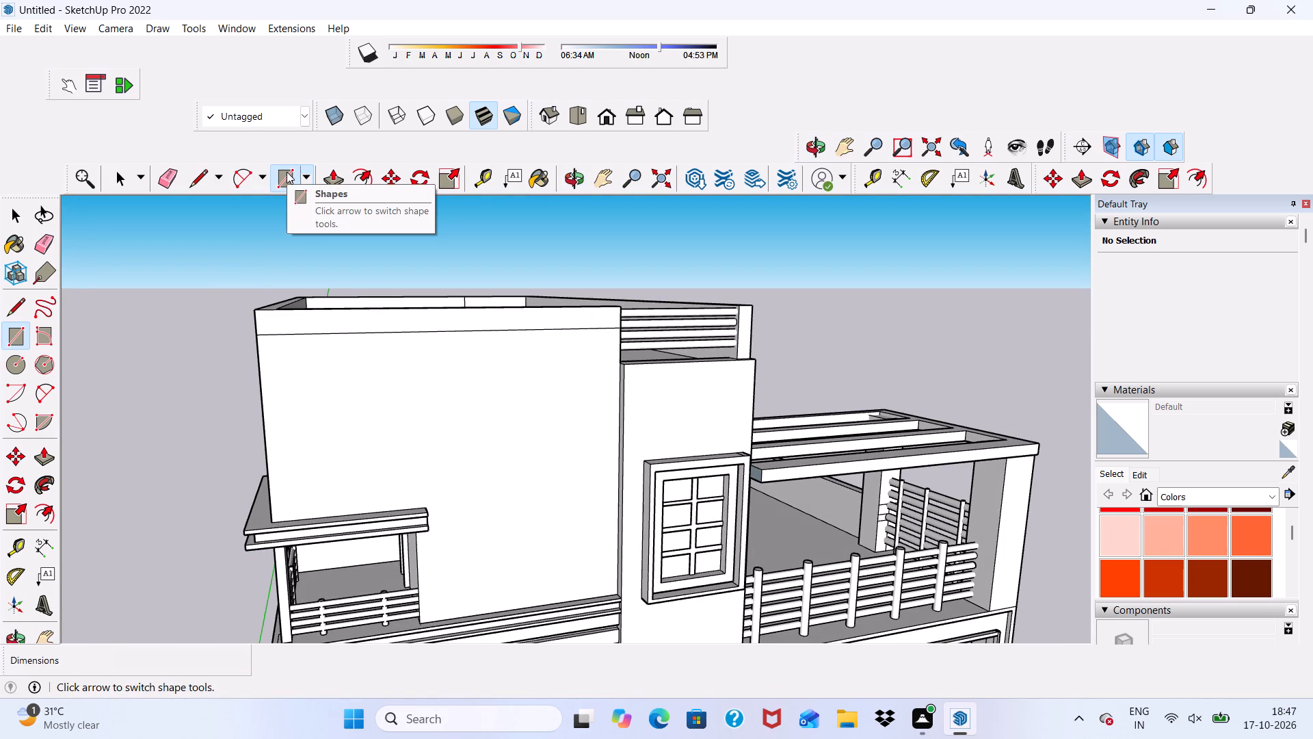
{"action": "scroll", "coordinate": [287, 172], "scroll_direction": "up", "scroll_amount": 2}
{"action": "left_click", "coordinate": [287, 172]}
{"action": "scroll", "coordinate": [264, 257], "scroll_direction": "up", "scroll_amount": 5}
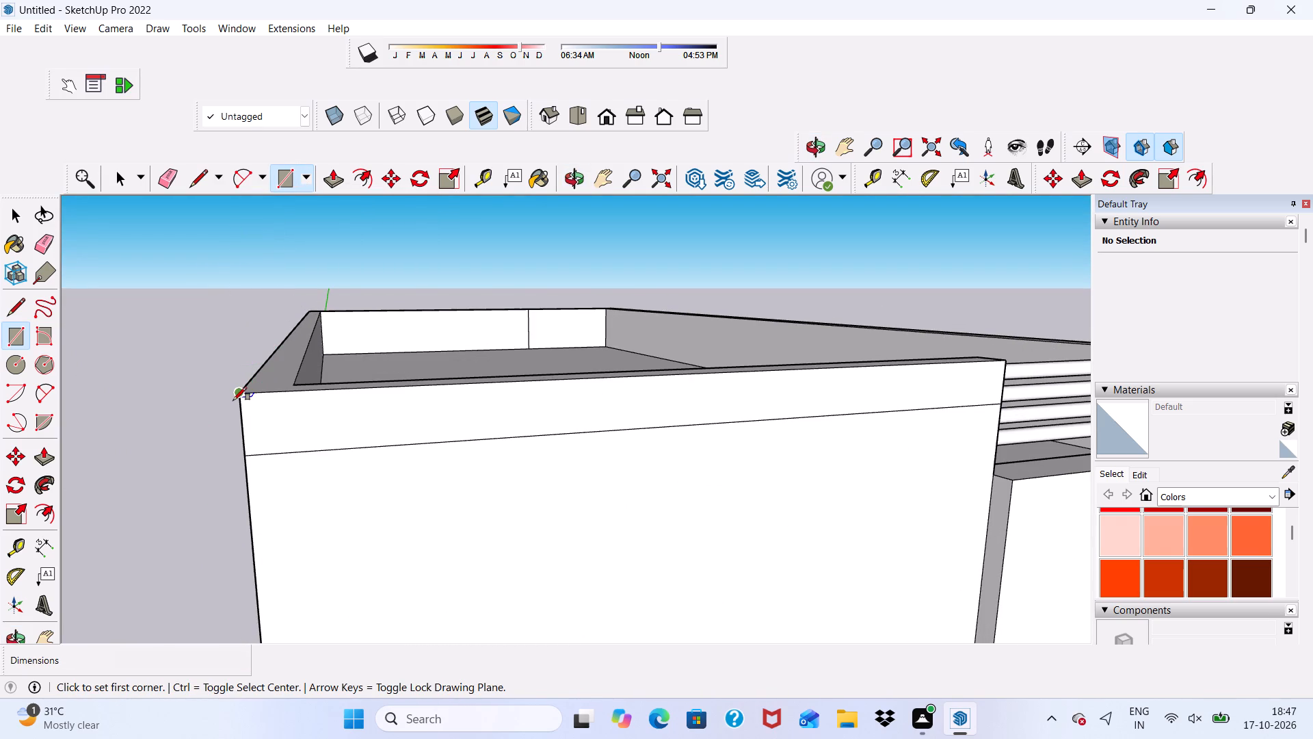
{"action": "scroll", "coordinate": [214, 411], "scroll_direction": "up", "scroll_amount": 3}
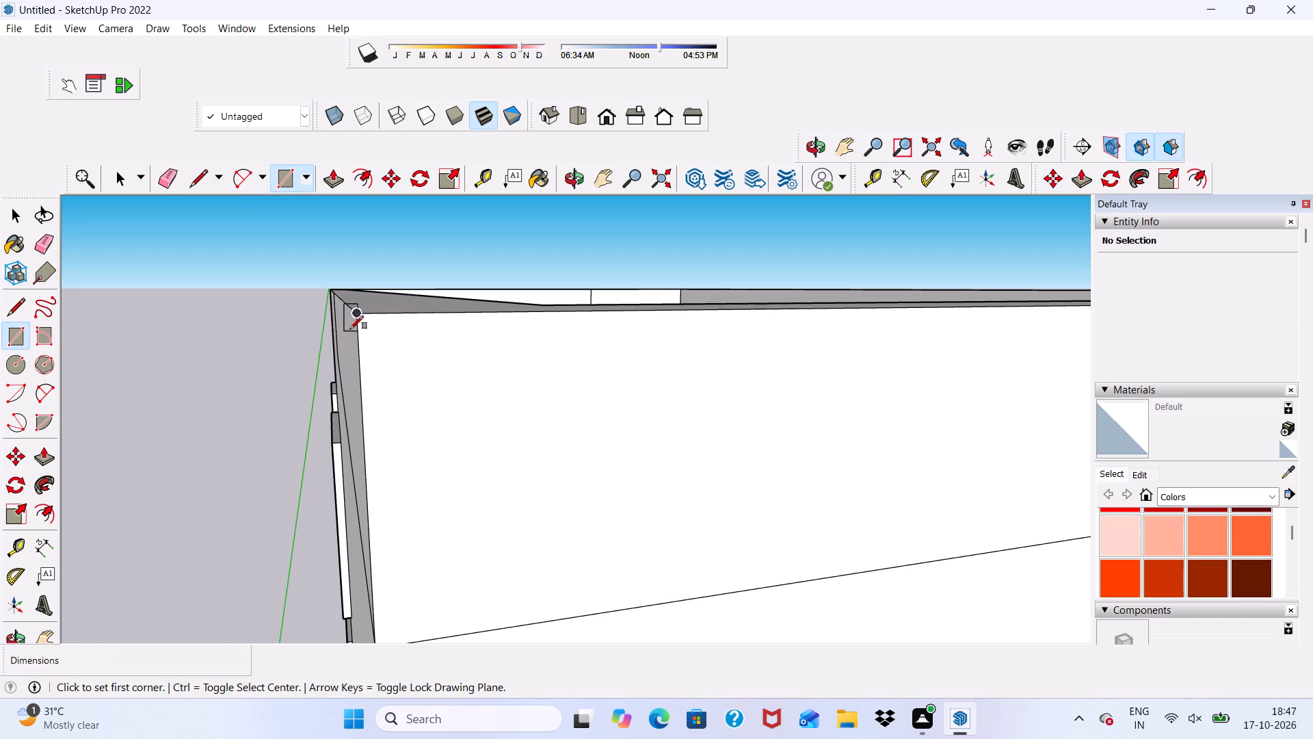
{"action": "left_click", "coordinate": [360, 315]}
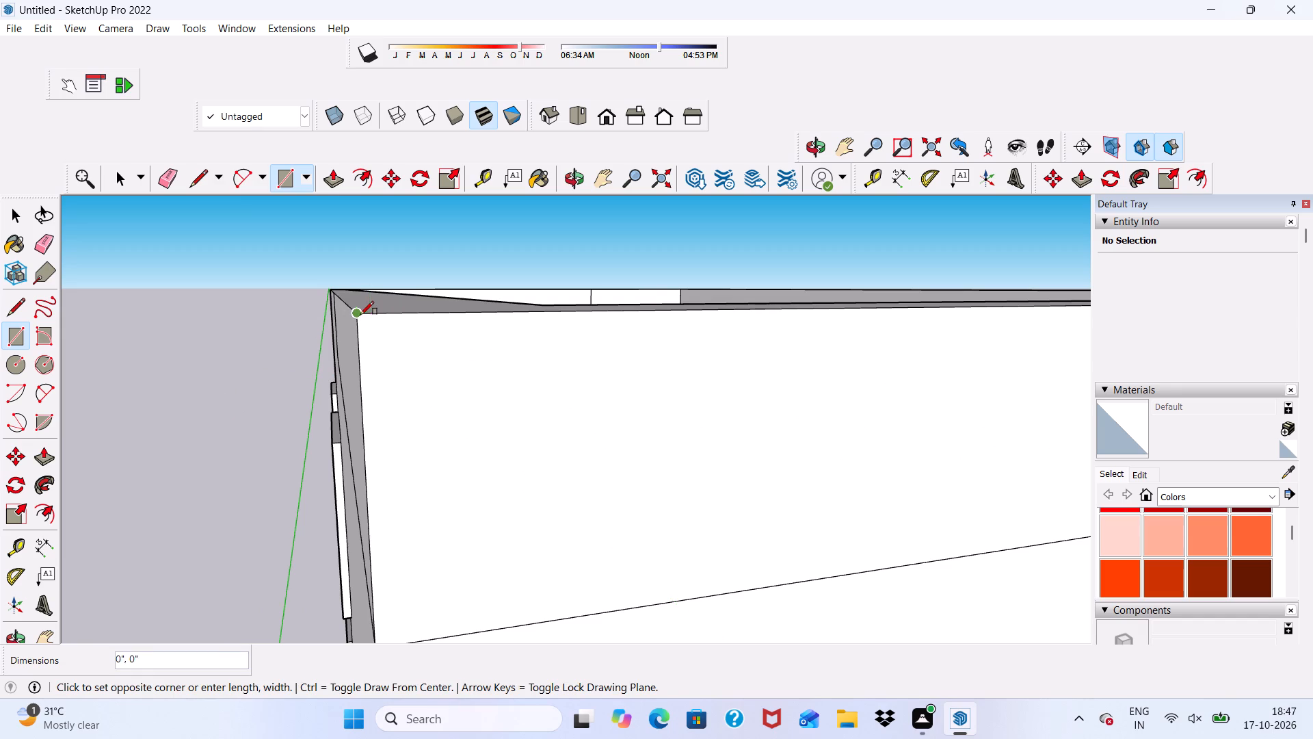
{"action": "scroll", "coordinate": [210, 348], "scroll_direction": "down", "scroll_amount": 10}
{"action": "scroll", "coordinate": [659, 346], "scroll_direction": "up", "scroll_amount": 12}
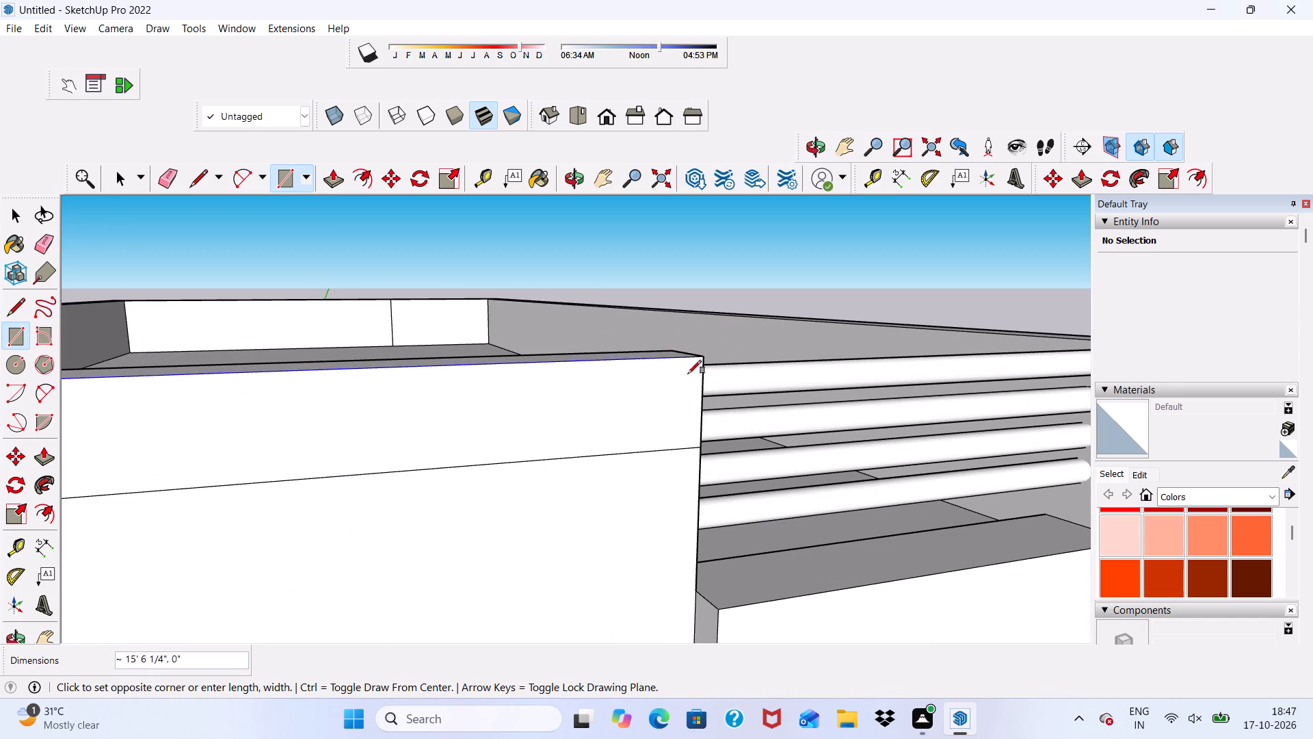
{"action": "left_click", "coordinate": [700, 376]}
Draw a thin rectangle about 15' 8 15/16" long along the bottom edge of the front wall band, from the side-wall corner to the railing gap.
{"action": "scroll", "coordinate": [750, 330], "scroll_direction": "down", "scroll_amount": 6}
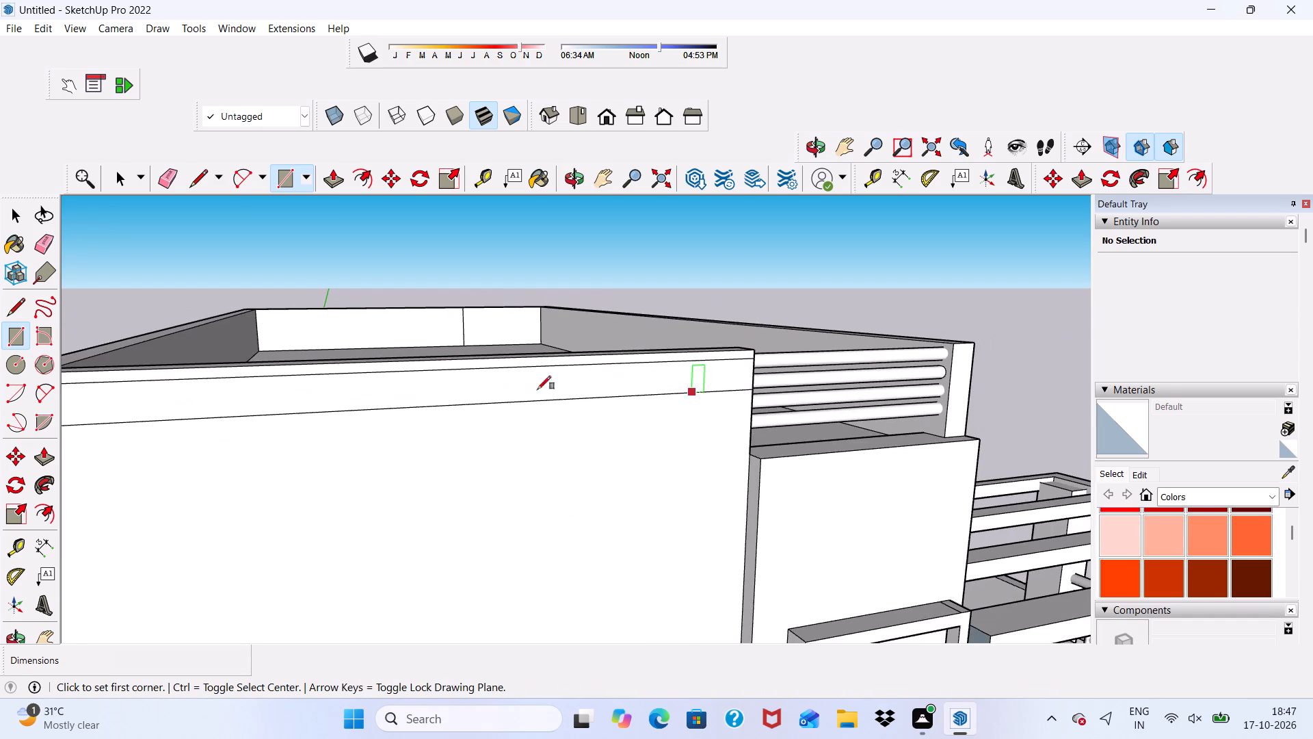
{"action": "scroll", "coordinate": [360, 368], "scroll_direction": "down", "scroll_amount": 7}
{"action": "scroll", "coordinate": [277, 396], "scroll_direction": "up", "scroll_amount": 6}
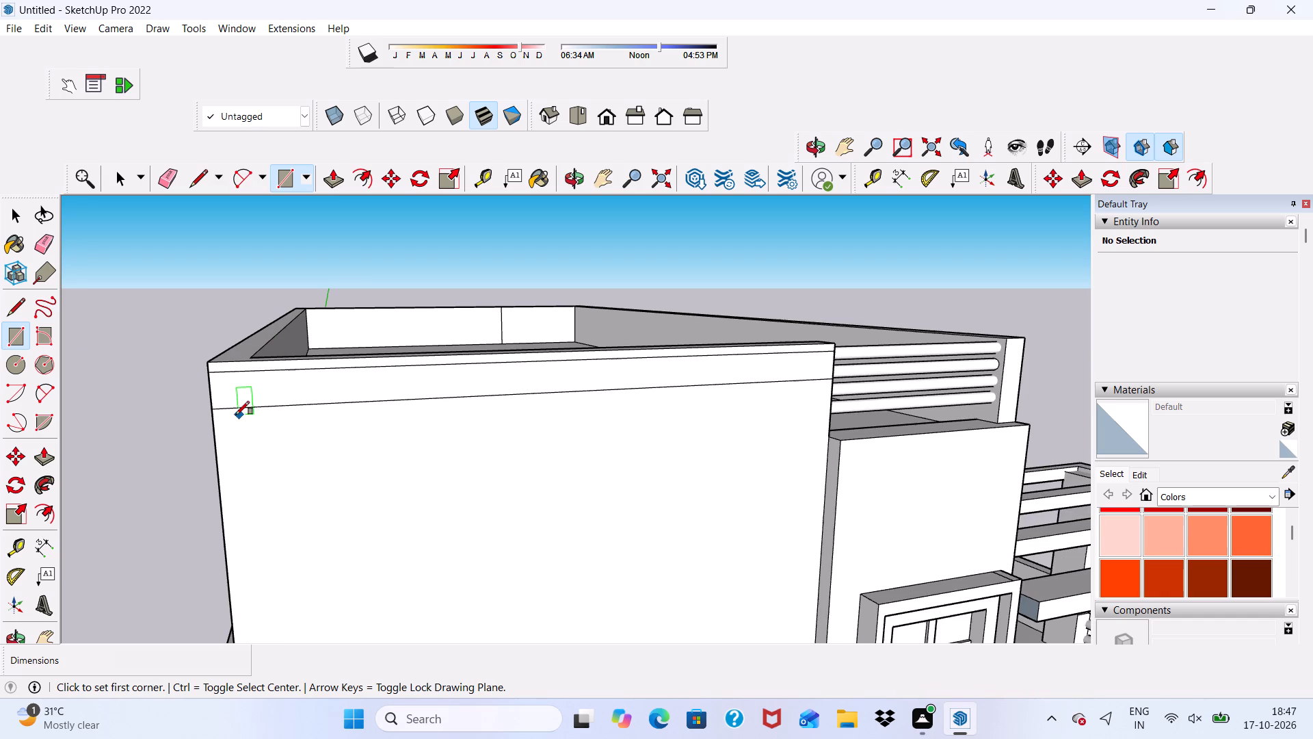
{"action": "left_click", "coordinate": [215, 408]}
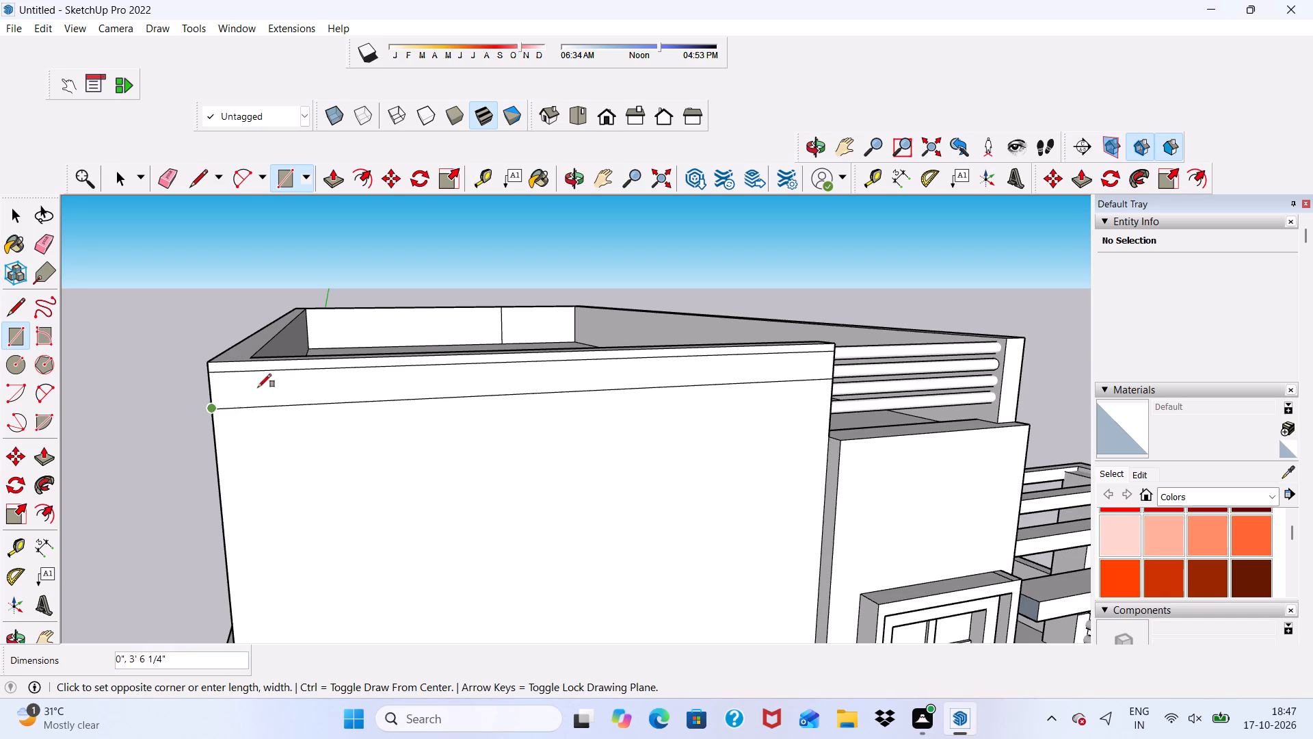
{"action": "scroll", "coordinate": [824, 367], "scroll_direction": "up", "scroll_amount": 7}
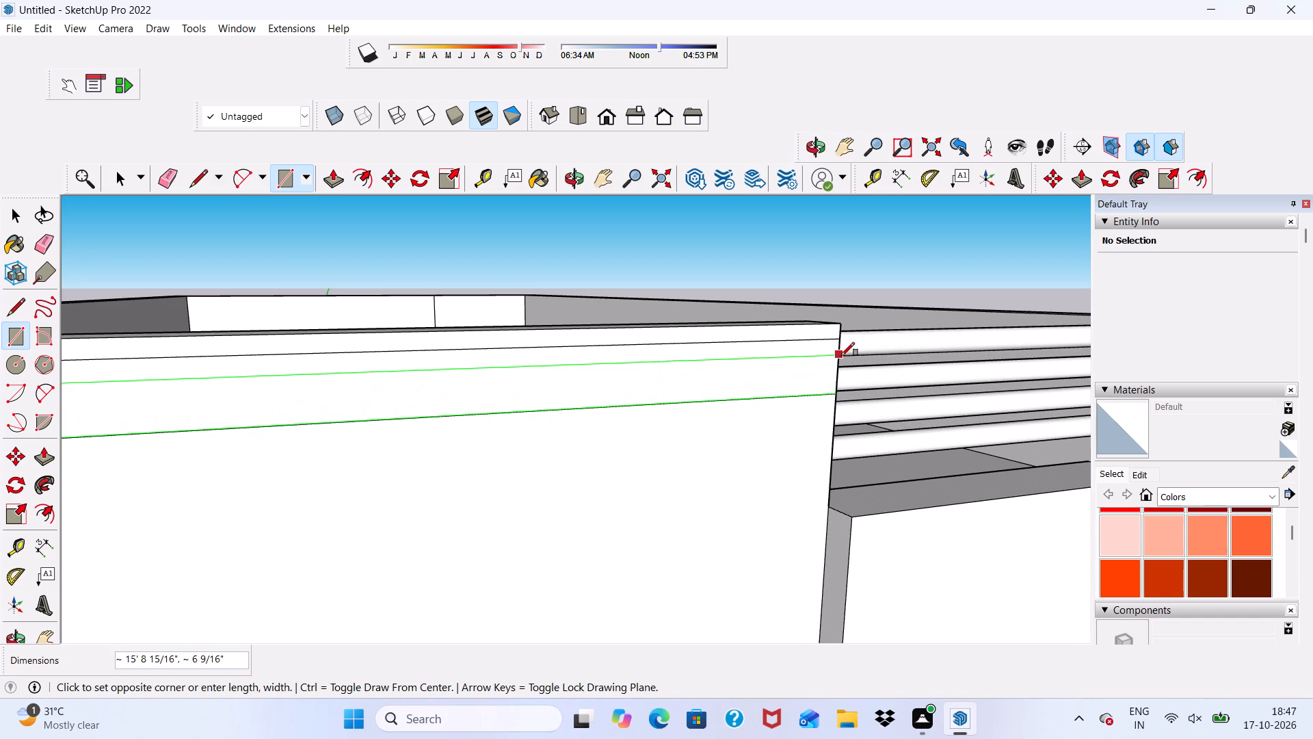
{"action": "scroll", "coordinate": [842, 369], "scroll_direction": "down", "scroll_amount": 1}
{"action": "scroll", "coordinate": [840, 371], "scroll_direction": "up", "scroll_amount": 5}
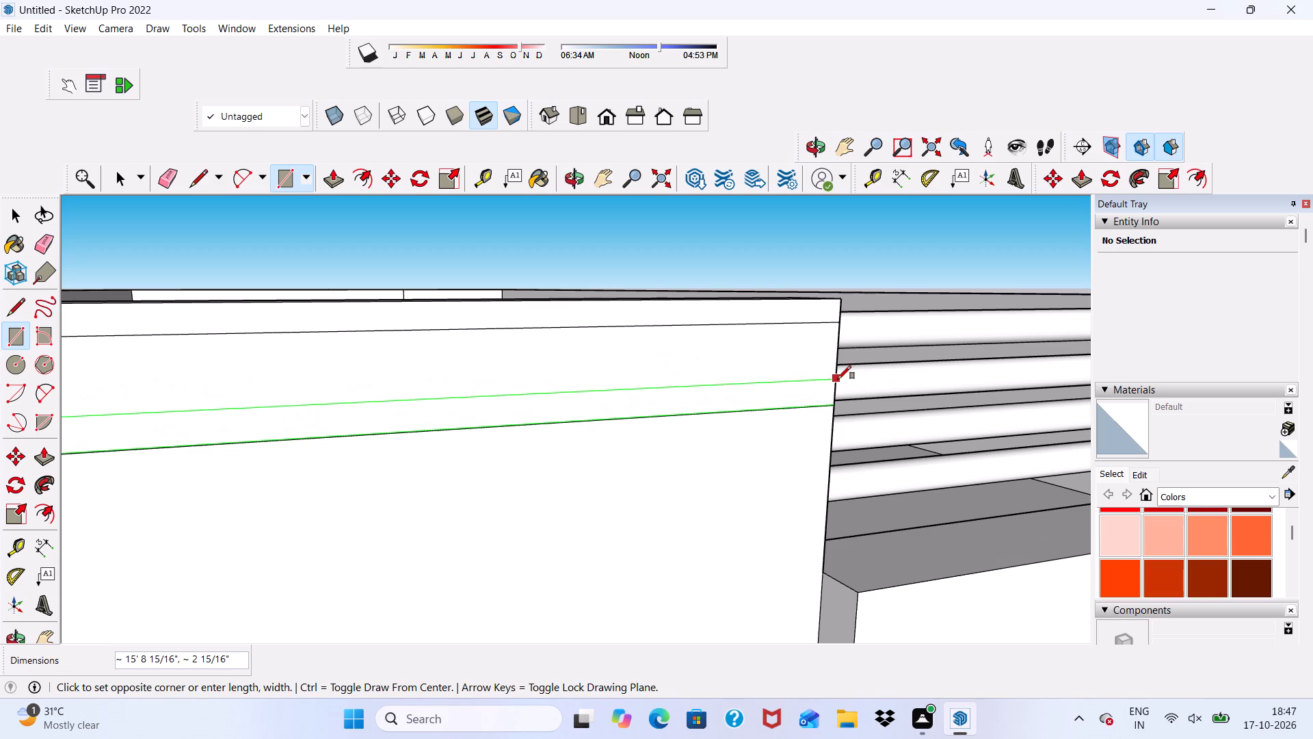
{"action": "left_click", "coordinate": [836, 385]}
Push/Pull the thin strip along the top of the front wall band outward by 3".
{"action": "scroll", "coordinate": [835, 359], "scroll_direction": "down", "scroll_amount": 4}
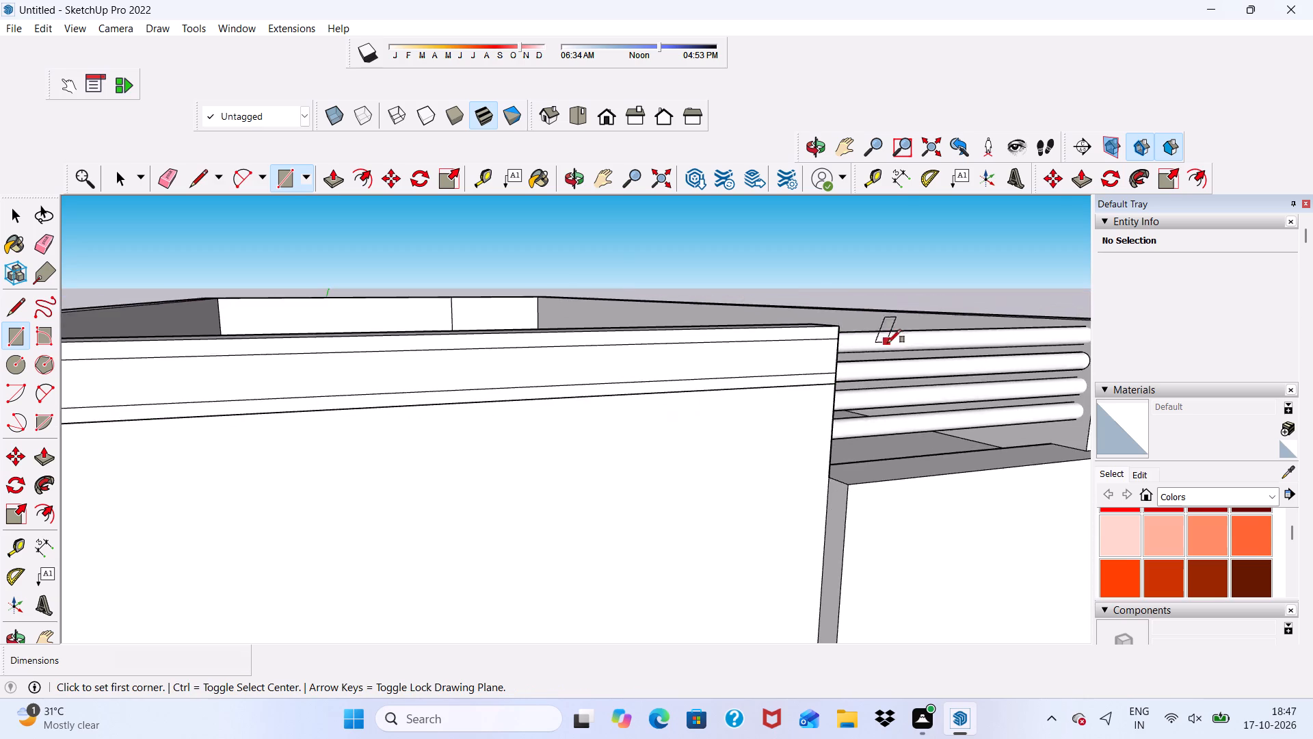
{"action": "scroll", "coordinate": [888, 343], "scroll_direction": "down", "scroll_amount": 11}
{"action": "middle_click_drag", "start_coordinate": [146, 398], "coordinate": [209, 393]}
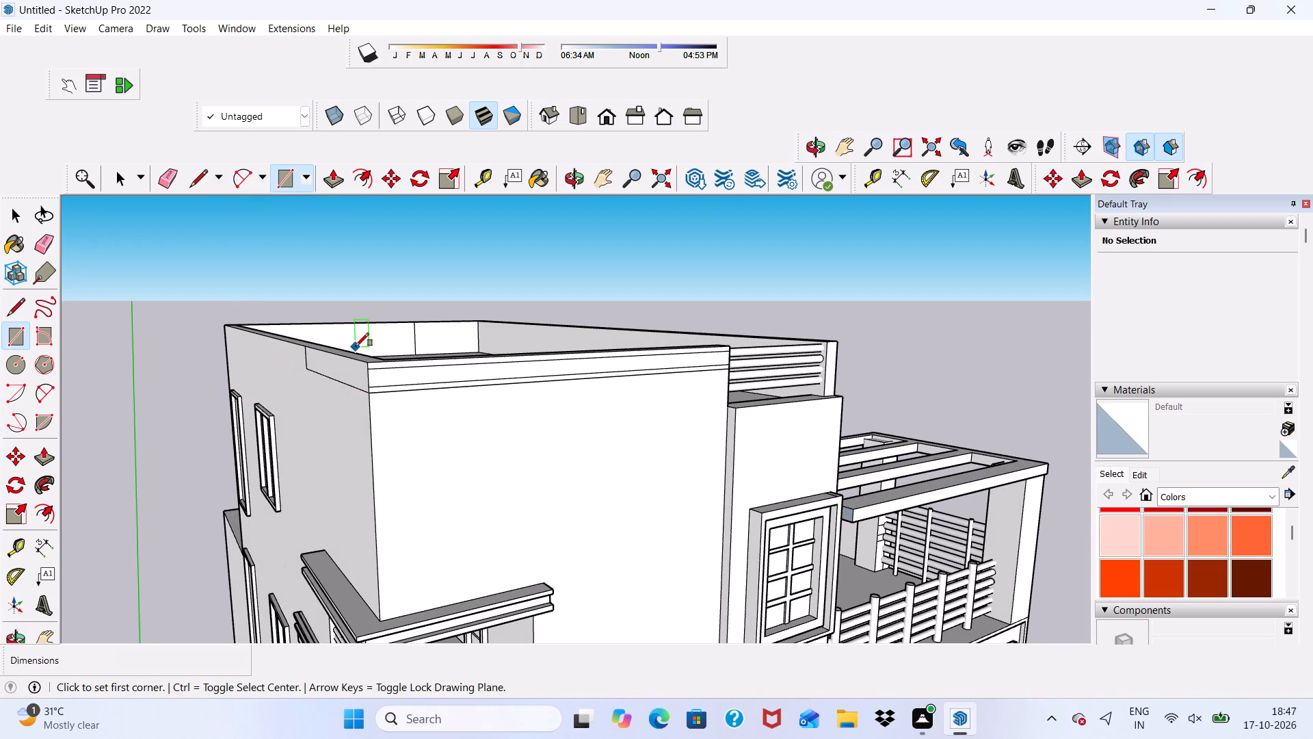
{"action": "key", "text": "space"}
{"action": "scroll", "coordinate": [356, 346], "scroll_direction": "up", "scroll_amount": 4}
{"action": "scroll", "coordinate": [475, 465], "scroll_direction": "up", "scroll_amount": 1}
{"action": "scroll", "coordinate": [379, 333], "scroll_direction": "down", "scroll_amount": 5}
{"action": "scroll", "coordinate": [442, 452], "scroll_direction": "up", "scroll_amount": 4}
{"action": "scroll", "coordinate": [399, 323], "scroll_direction": "up", "scroll_amount": 2}
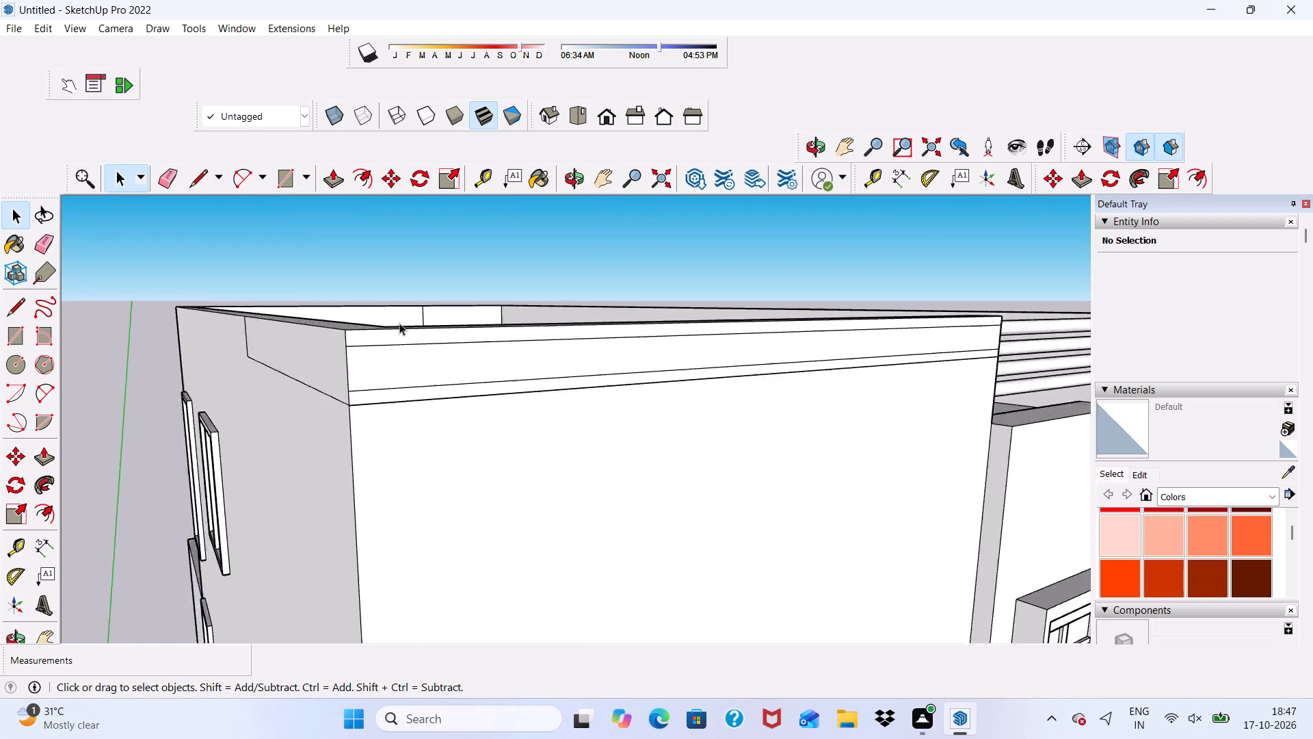
{"action": "scroll", "coordinate": [399, 323], "scroll_direction": "up", "scroll_amount": 2}
{"action": "scroll", "coordinate": [396, 279], "scroll_direction": "down", "scroll_amount": 5}
{"action": "left_click", "coordinate": [342, 300]}
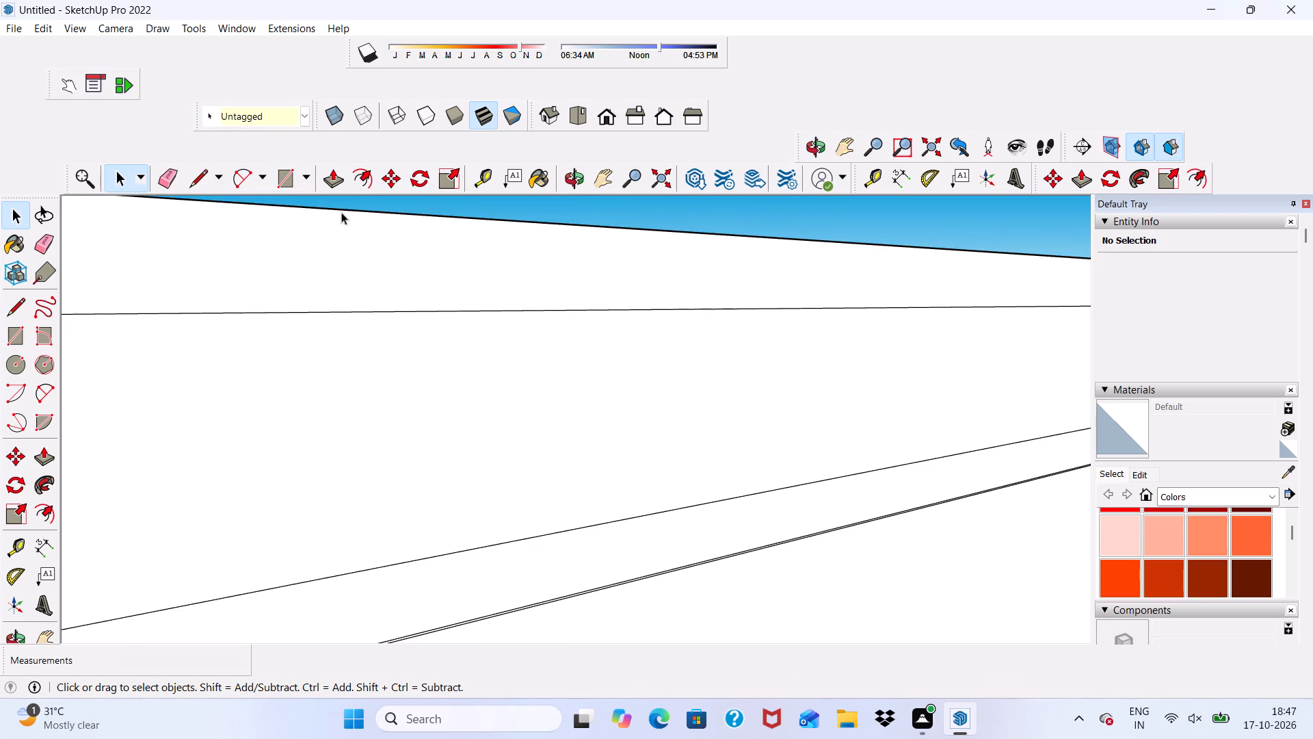
{"action": "left_click", "coordinate": [329, 174]}
{"action": "left_click", "coordinate": [397, 278]}
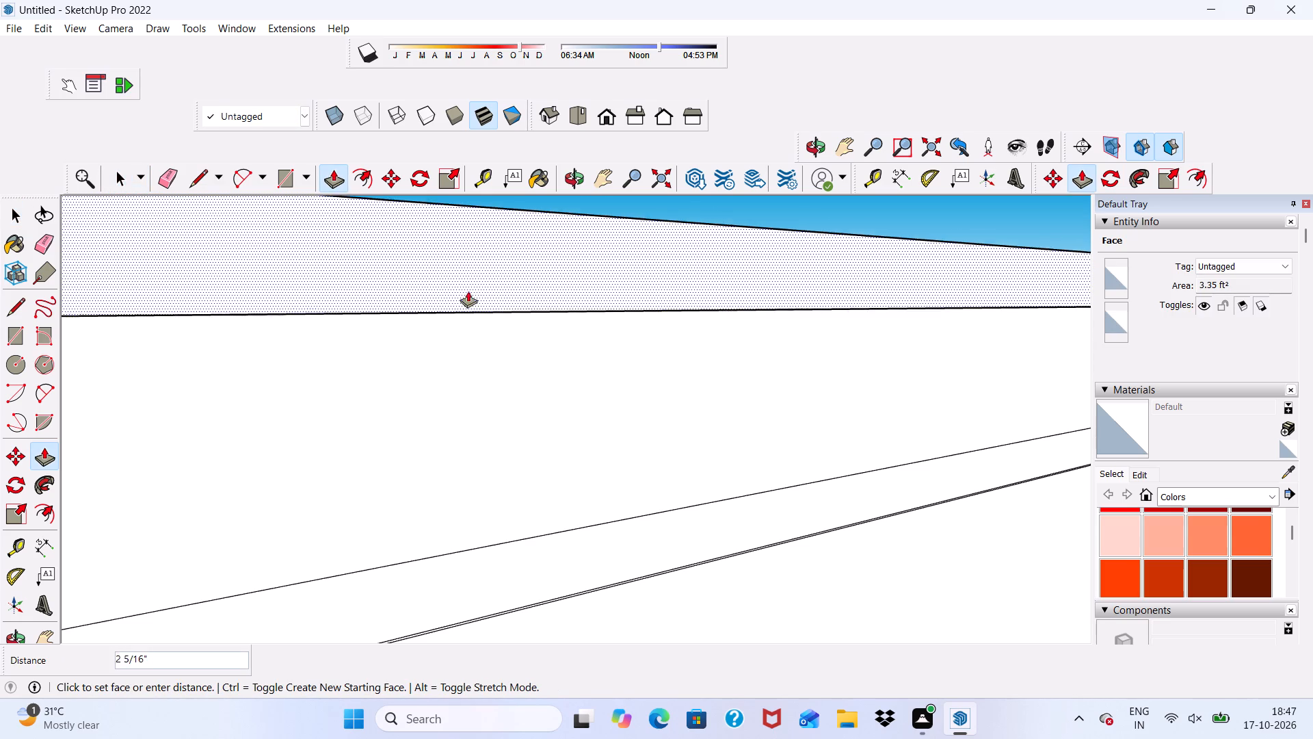
{"action": "scroll", "coordinate": [502, 274], "scroll_direction": "down", "scroll_amount": 11}
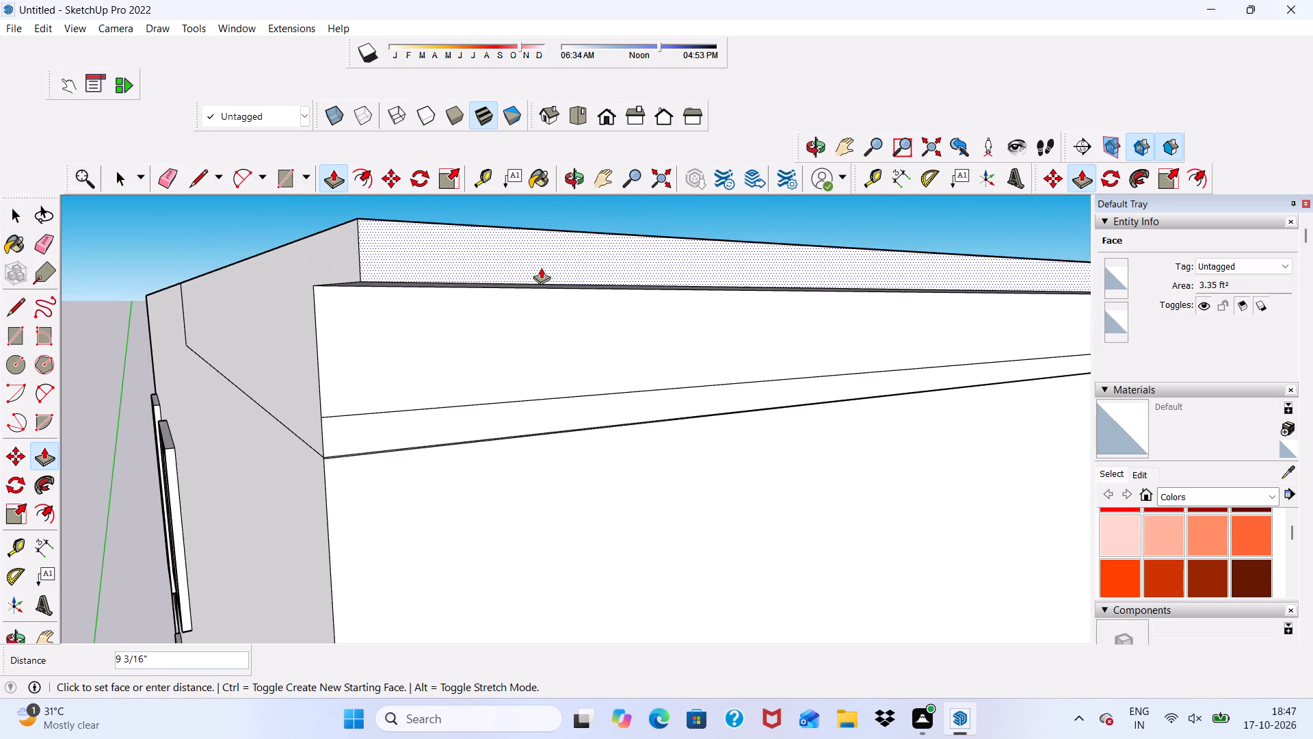
{"action": "scroll", "coordinate": [541, 268], "scroll_direction": "up", "scroll_amount": 1}
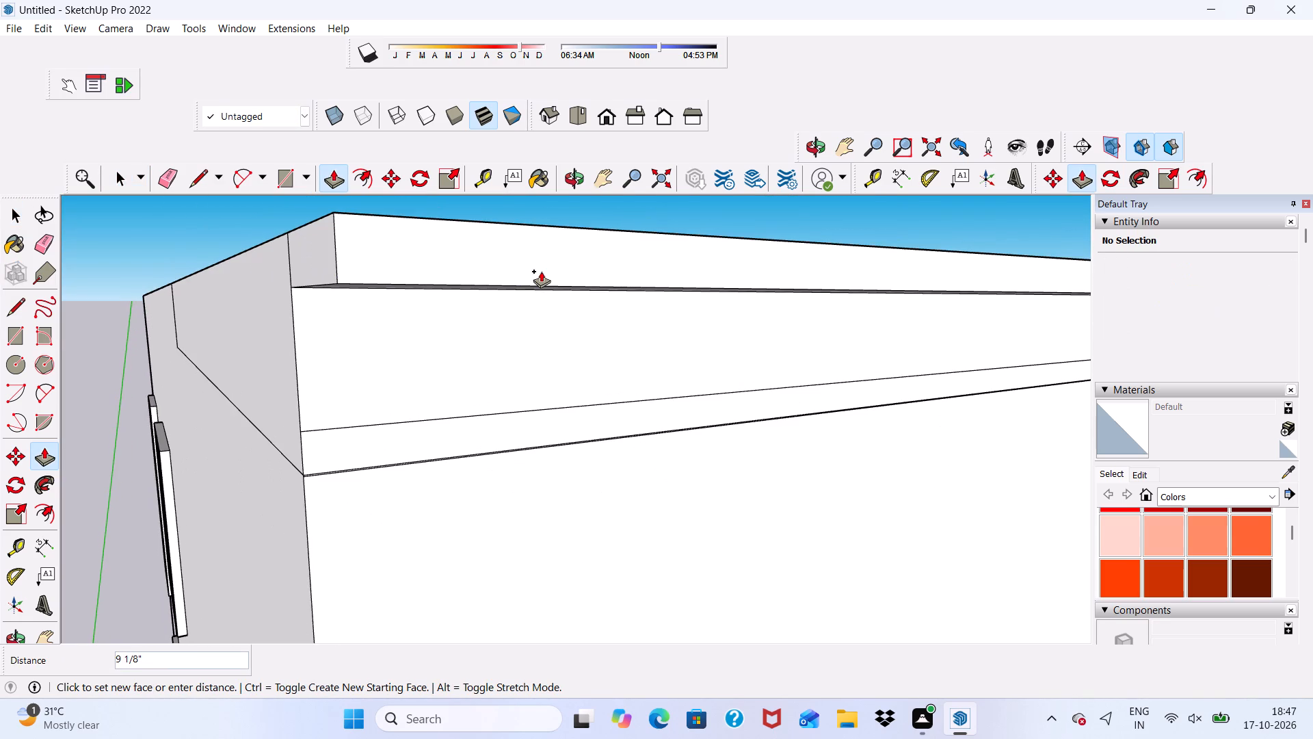
{"action": "key", "text": "2"}
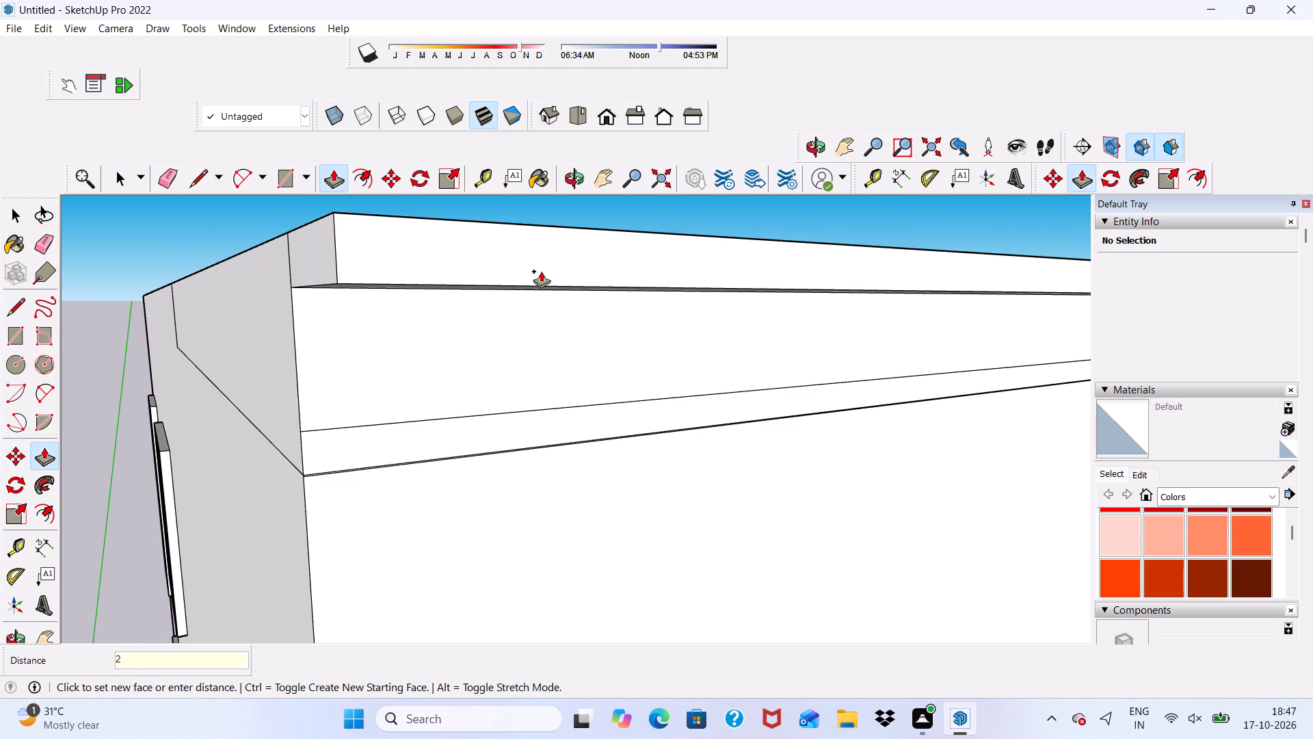
{"action": "key", "text": "BackSpace"}
{"action": "key", "text": "3"}
{"action": "key", "text": "shift+quotedbl"}
{"action": "key", "text": "Return"}
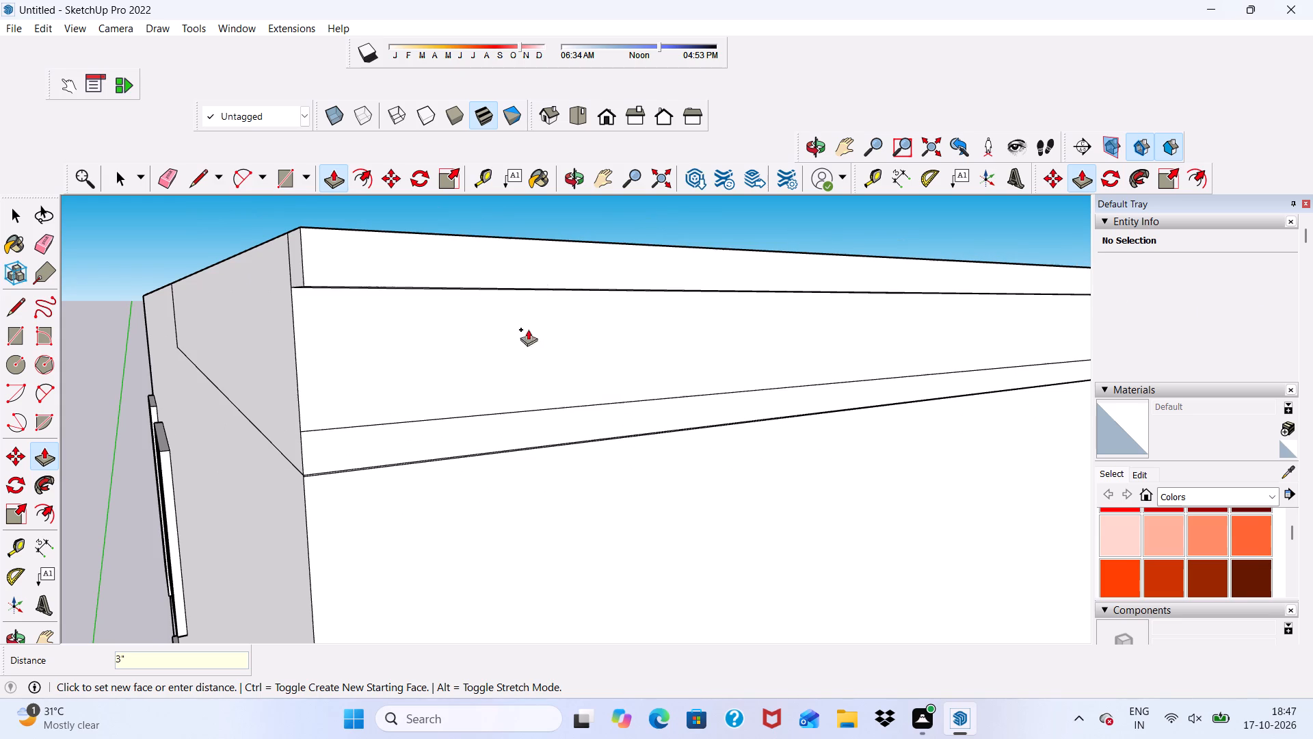
Push/Pull the thin strip along the bottom of the front wall band outward 3", flush with the top strip.
{"action": "scroll", "coordinate": [442, 448], "scroll_direction": "up", "scroll_amount": 3}
{"action": "left_click", "coordinate": [452, 441]}
{"action": "scroll", "coordinate": [373, 408], "scroll_direction": "down", "scroll_amount": 4}
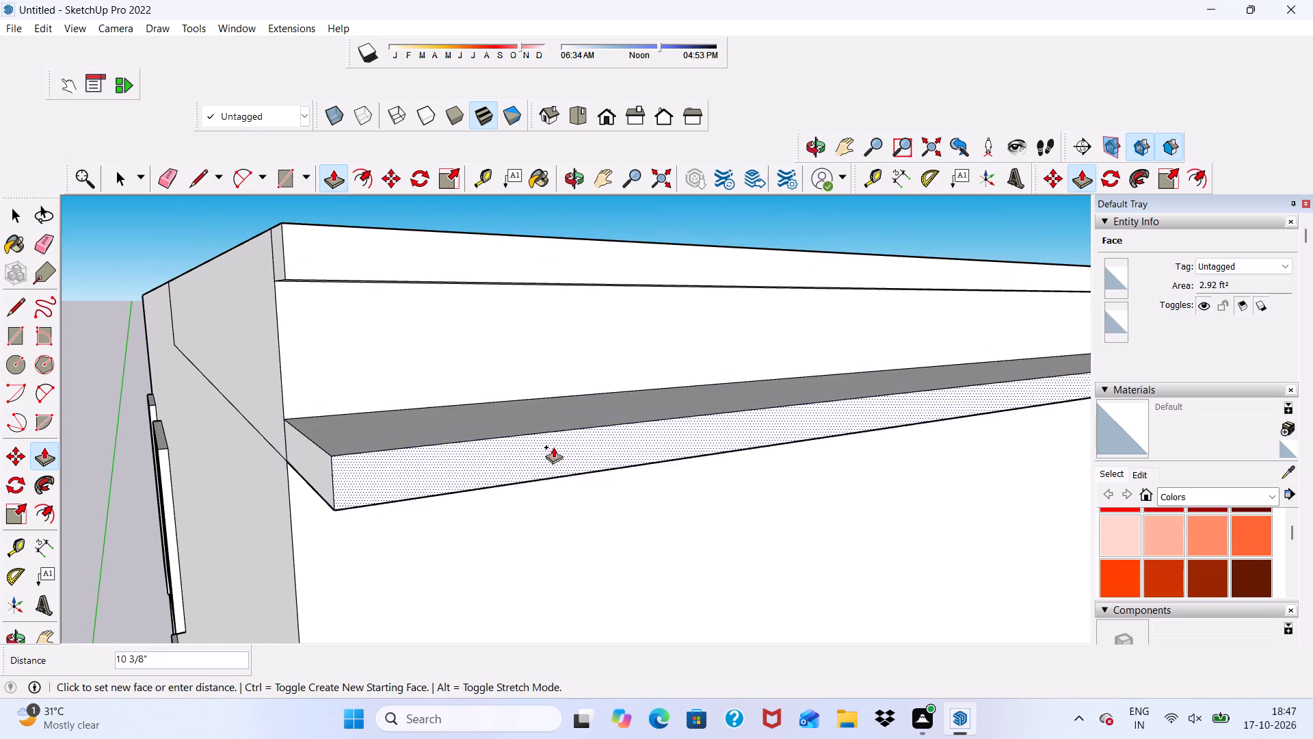
{"action": "scroll", "coordinate": [358, 294], "scroll_direction": "up", "scroll_amount": 1}
{"action": "scroll", "coordinate": [358, 294], "scroll_direction": "down", "scroll_amount": 6}
{"action": "middle_click_drag", "start_coordinate": [392, 394], "coordinate": [602, 471]}
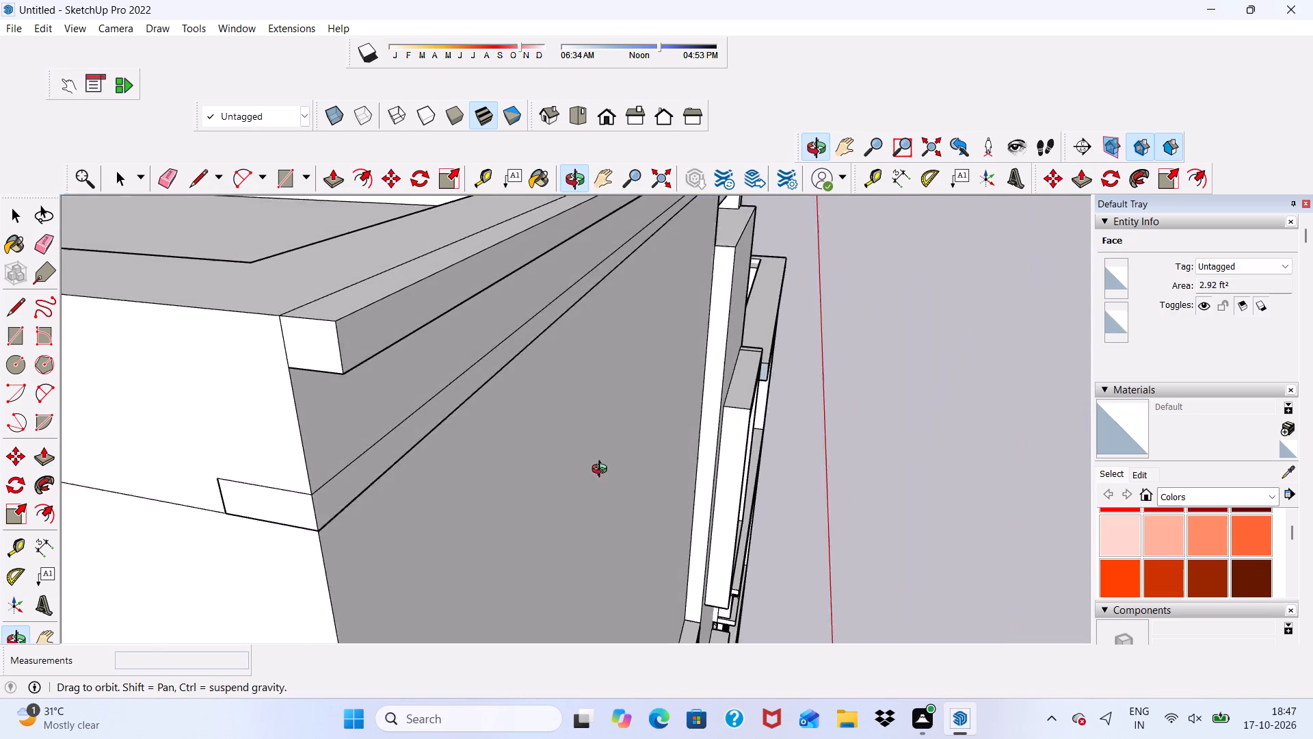
{"action": "middle_click_drag", "start_coordinate": [602, 471], "coordinate": [609, 467]}
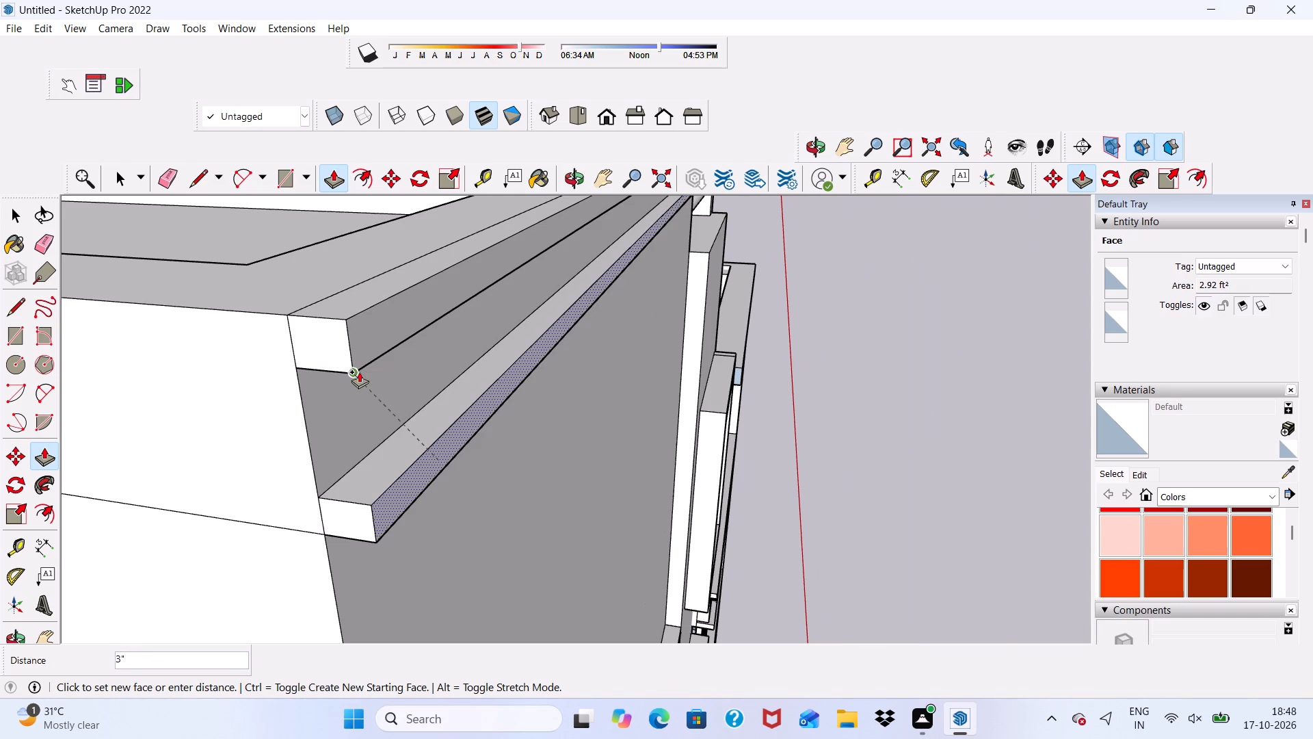
{"action": "left_click", "coordinate": [359, 372]}
Pull the lower strip's end face about 1 1/8" out past the side-wall corner.
{"action": "scroll", "coordinate": [392, 399], "scroll_direction": "down", "scroll_amount": 5}
{"action": "scroll", "coordinate": [384, 490], "scroll_direction": "up", "scroll_amount": 4}
{"action": "left_click", "coordinate": [385, 489]}
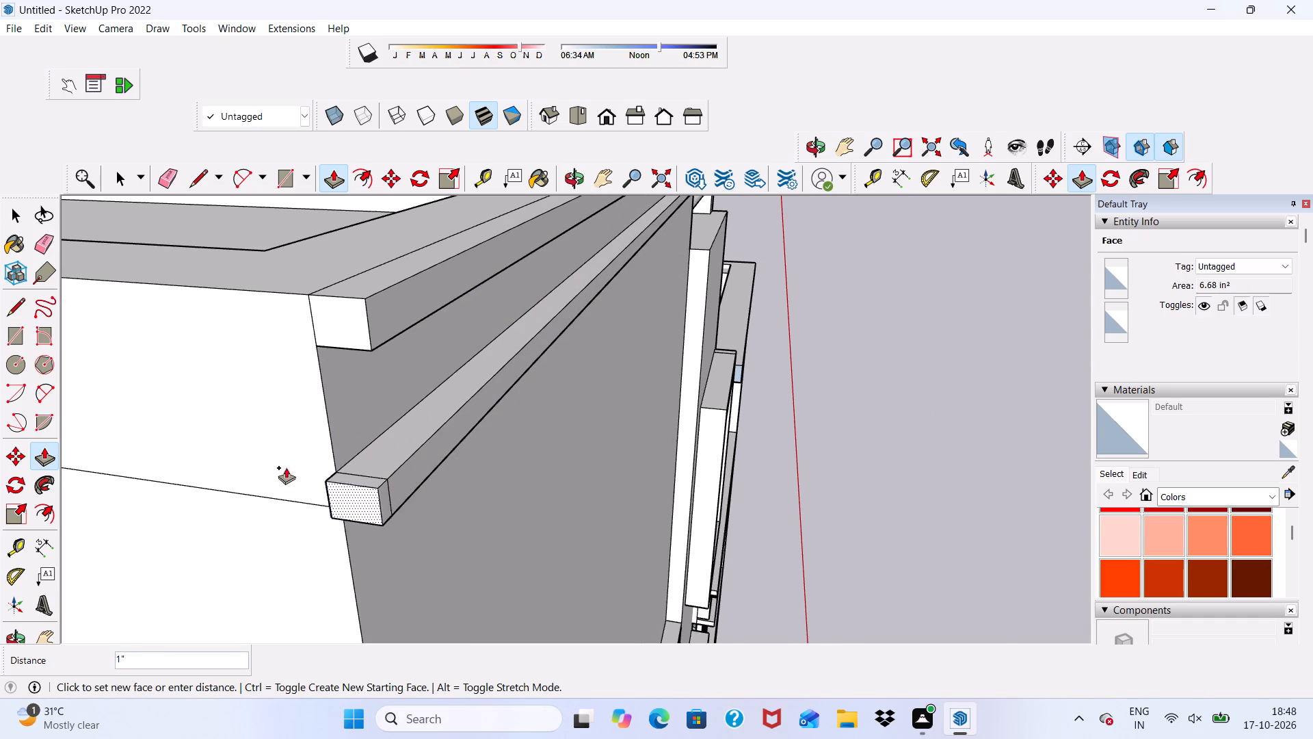
{"action": "scroll", "coordinate": [256, 433], "scroll_direction": "down", "scroll_amount": 3}
{"action": "middle_click_drag", "start_coordinate": [278, 439], "coordinate": [566, 362]}
{"action": "scroll", "coordinate": [566, 362], "scroll_direction": "down", "scroll_amount": 1}
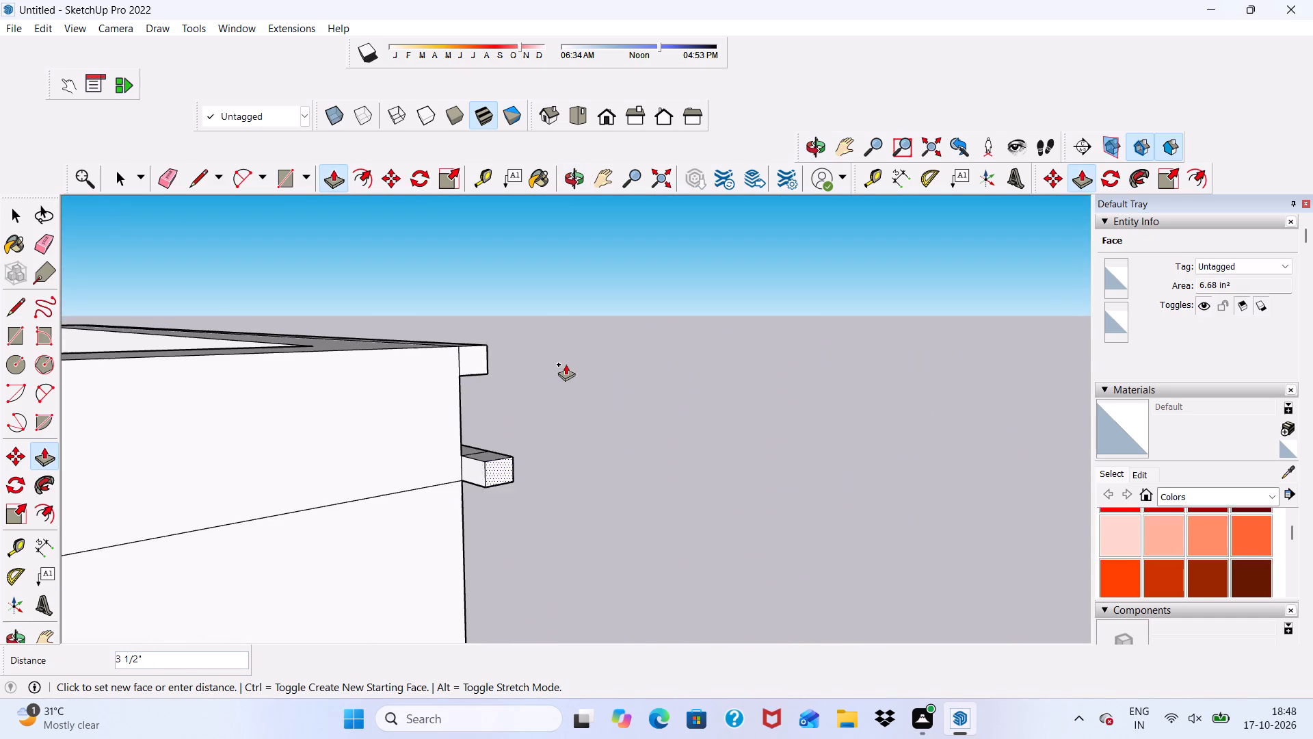
{"action": "scroll", "coordinate": [499, 466], "scroll_direction": "up", "scroll_amount": 4}
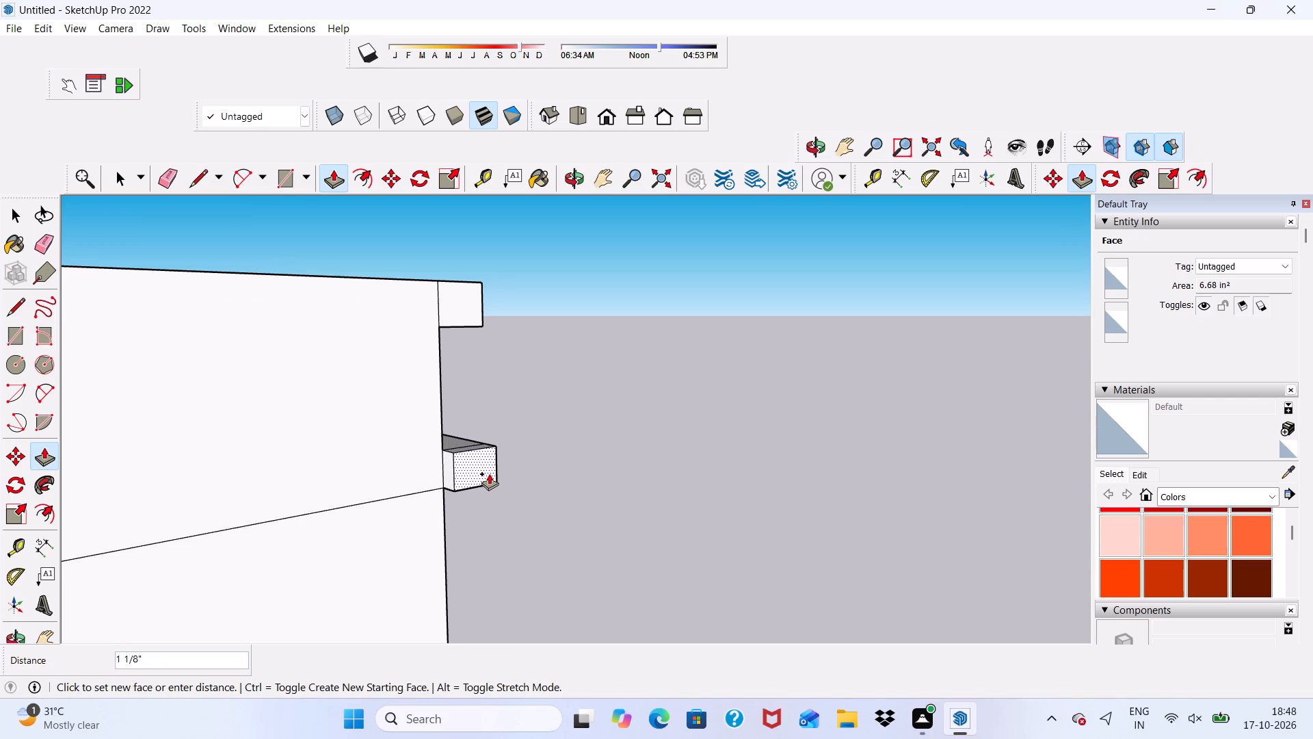
{"action": "left_click", "coordinate": [489, 474]}
Extend the lower strip's projecting end 9' 8 7/8" along the side wall to the far end of the side band.
{"action": "scroll", "coordinate": [415, 474], "scroll_direction": "up", "scroll_amount": 10}
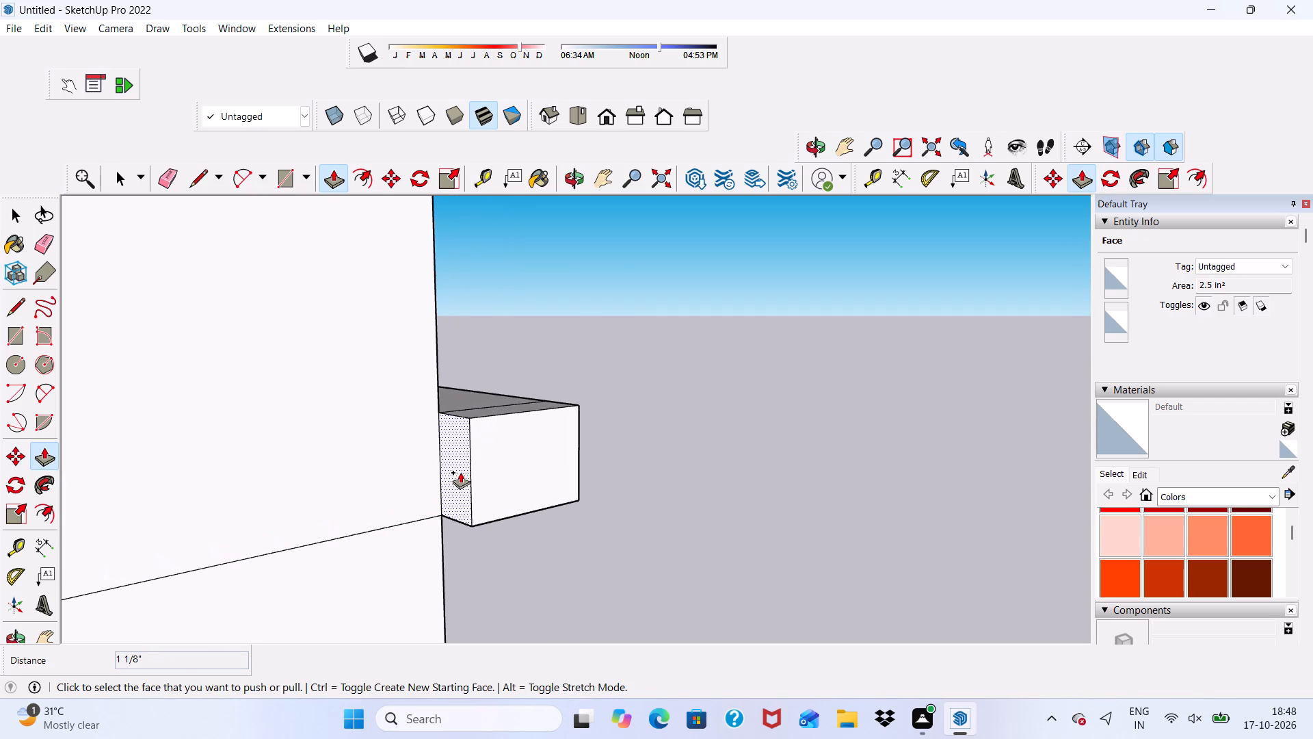
{"action": "left_click", "coordinate": [460, 472]}
{"action": "scroll", "coordinate": [313, 482], "scroll_direction": "down", "scroll_amount": 16}
{"action": "scroll", "coordinate": [343, 469], "scroll_direction": "down", "scroll_amount": 18}
{"action": "scroll", "coordinate": [446, 462], "scroll_direction": "down", "scroll_amount": 4}
{"action": "scroll", "coordinate": [286, 487], "scroll_direction": "up", "scroll_amount": 4}
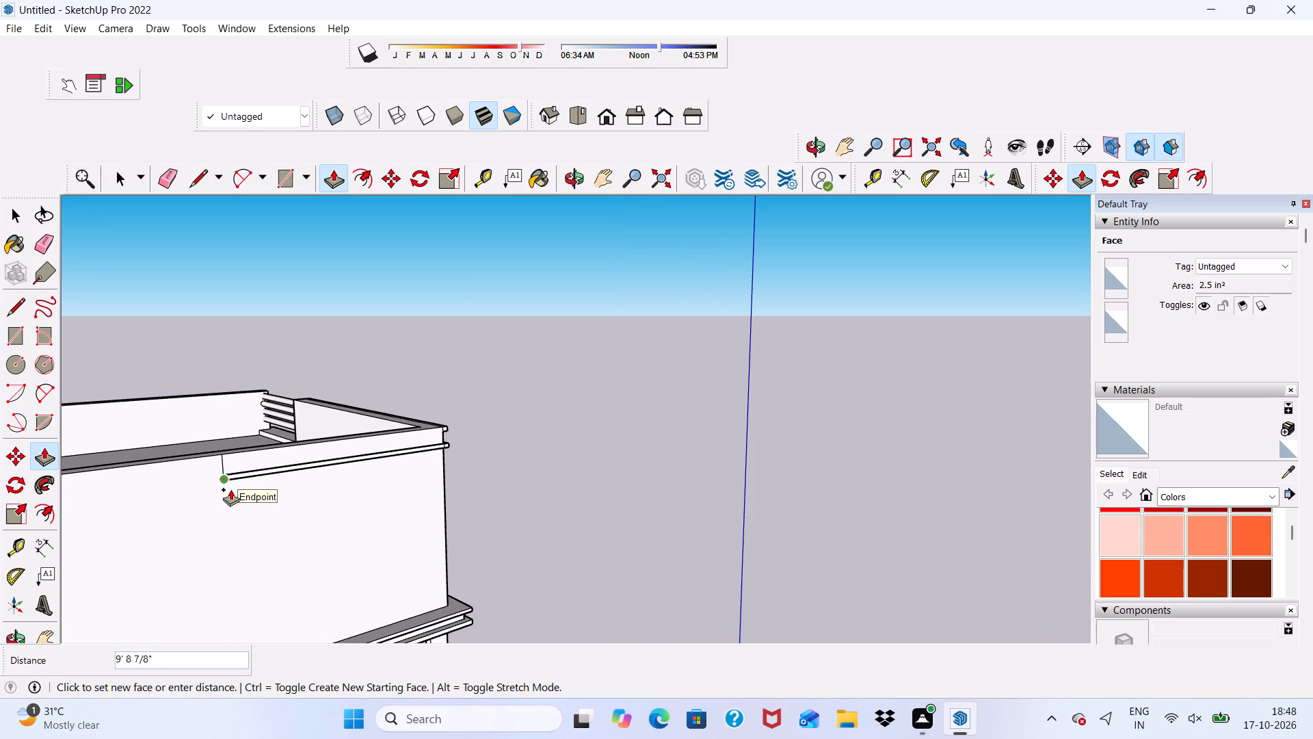
{"action": "scroll", "coordinate": [248, 489], "scroll_direction": "up", "scroll_amount": 5}
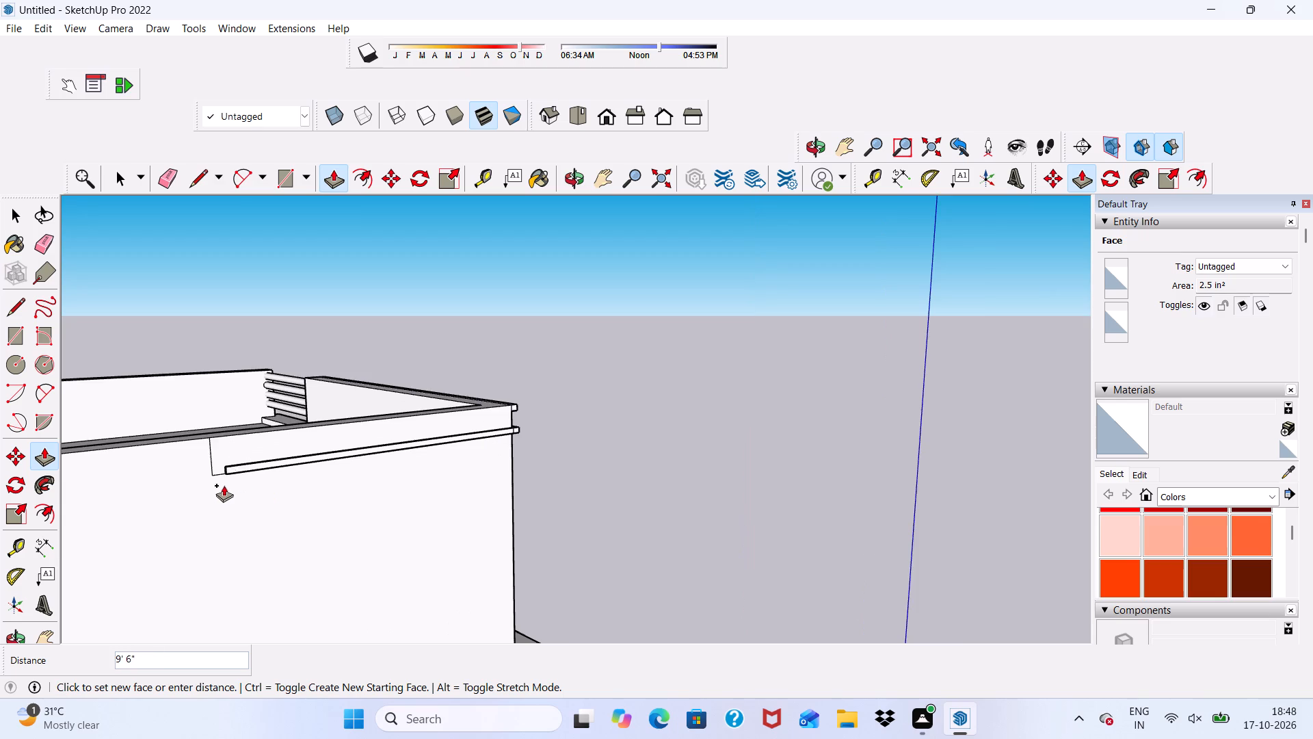
{"action": "scroll", "coordinate": [222, 485], "scroll_direction": "up", "scroll_amount": 10}
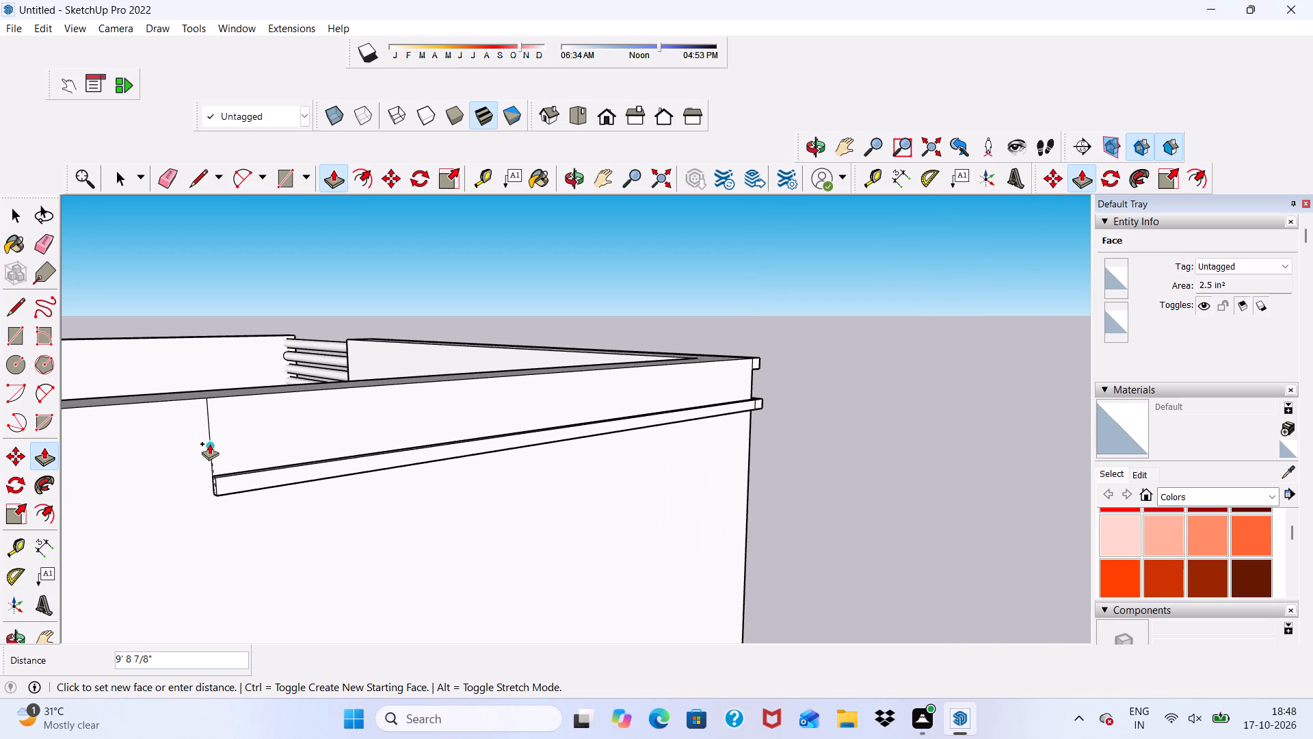
{"action": "left_click", "coordinate": [209, 443]}
Pull the top strip's end face about 1 5/8" out past the side-wall corner.
{"action": "scroll", "coordinate": [209, 449], "scroll_direction": "down", "scroll_amount": 4}
{"action": "scroll", "coordinate": [674, 393], "scroll_direction": "up", "scroll_amount": 5}
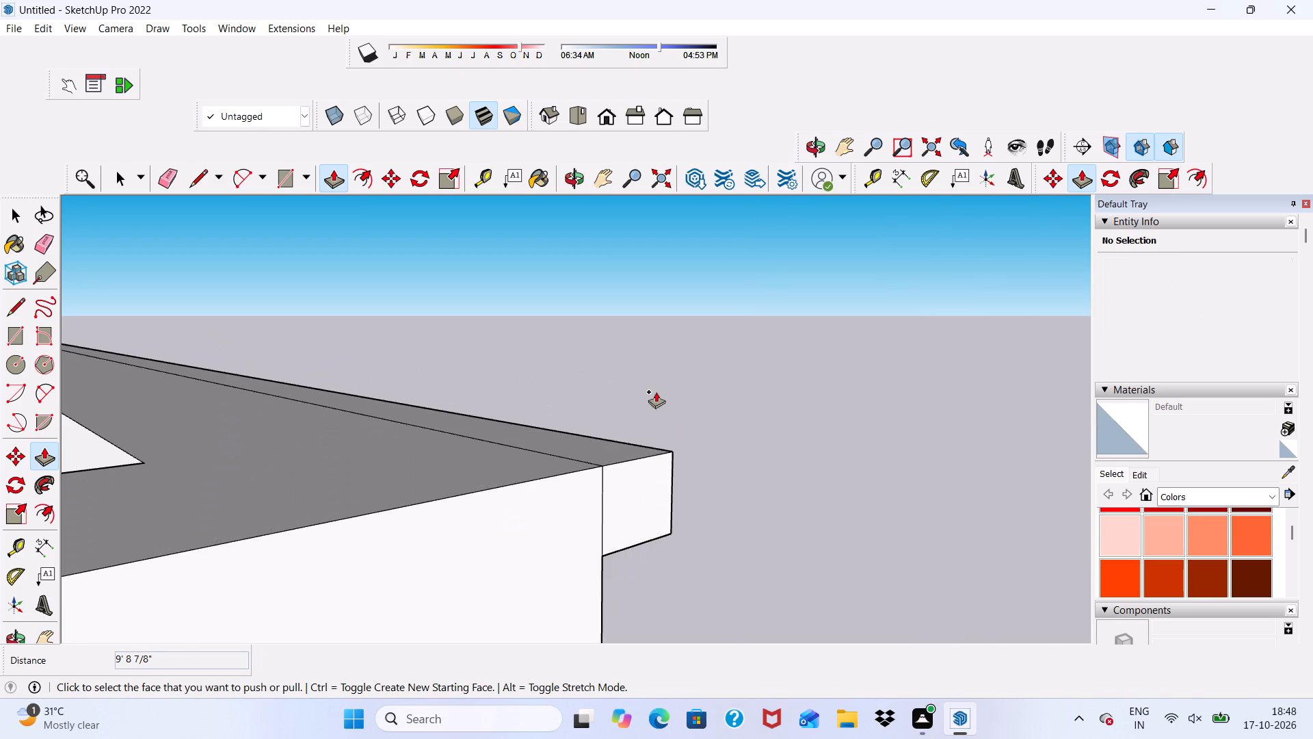
{"action": "scroll", "coordinate": [624, 480], "scroll_direction": "up", "scroll_amount": 1}
{"action": "left_click", "coordinate": [623, 482]}
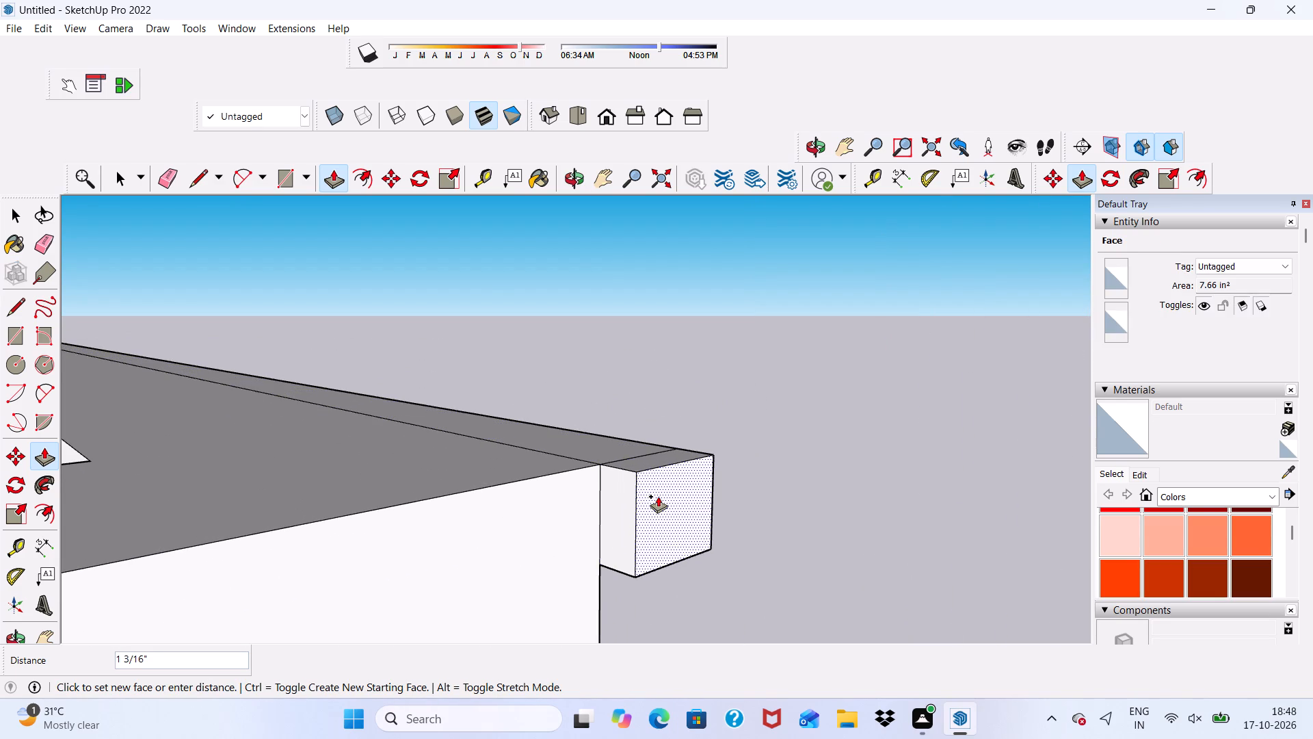
{"action": "left_click", "coordinate": [672, 501]}
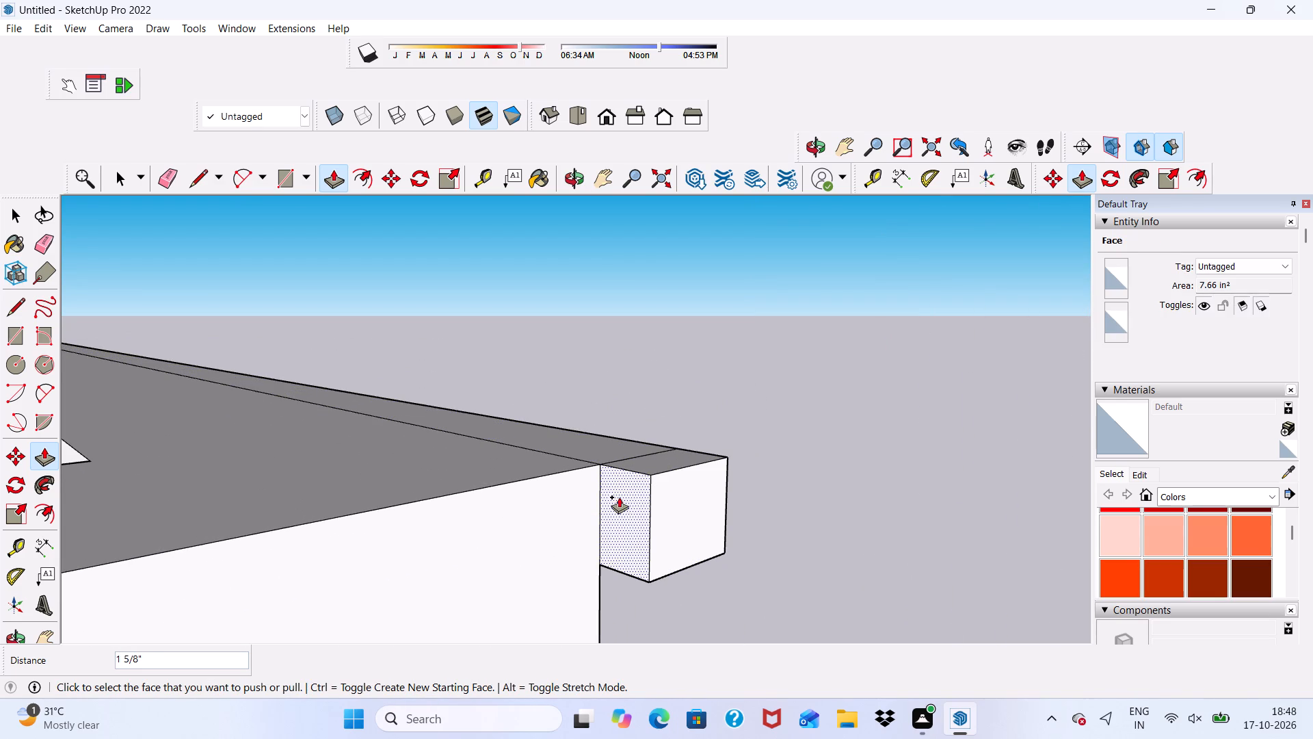
Extend the top strip's projecting end 9' 8 7/8" along the side wall to the far end of the side band.
{"action": "left_click", "coordinate": [622, 496]}
{"action": "scroll", "coordinate": [487, 519], "scroll_direction": "down", "scroll_amount": 3}
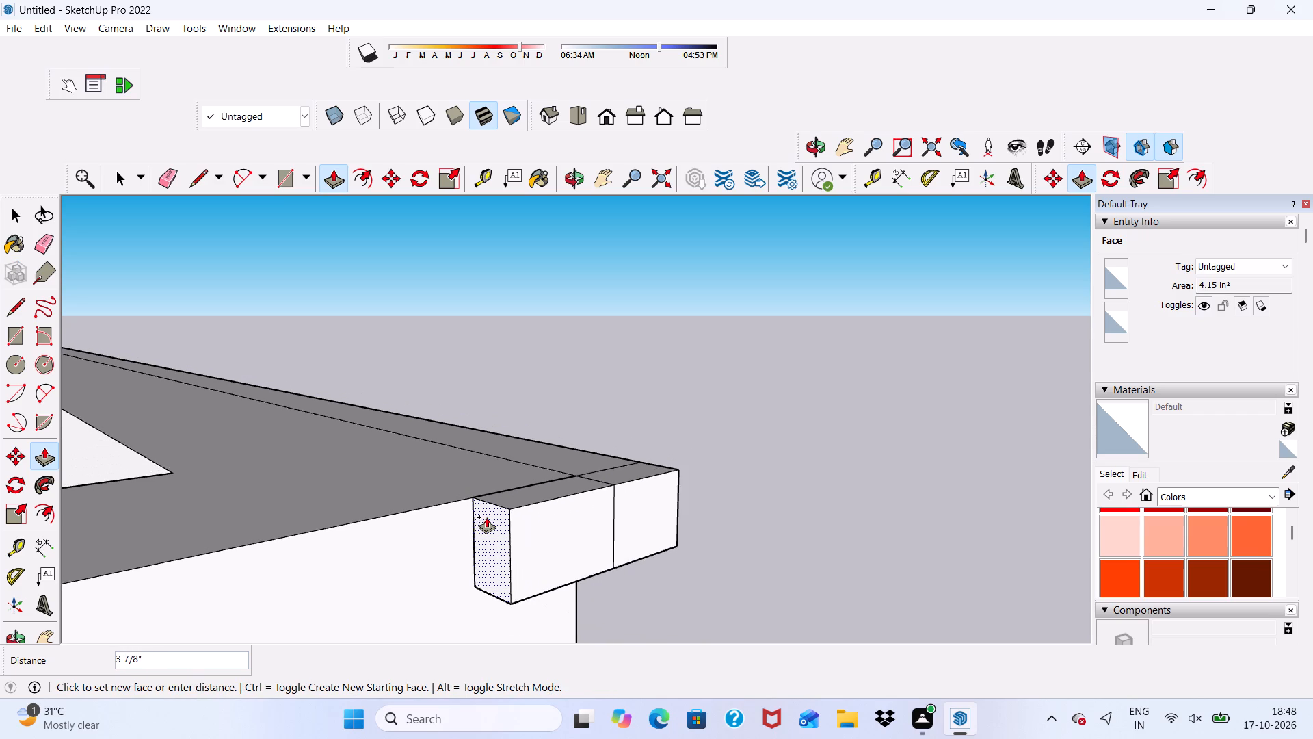
{"action": "scroll", "coordinate": [486, 517], "scroll_direction": "down", "scroll_amount": 5}
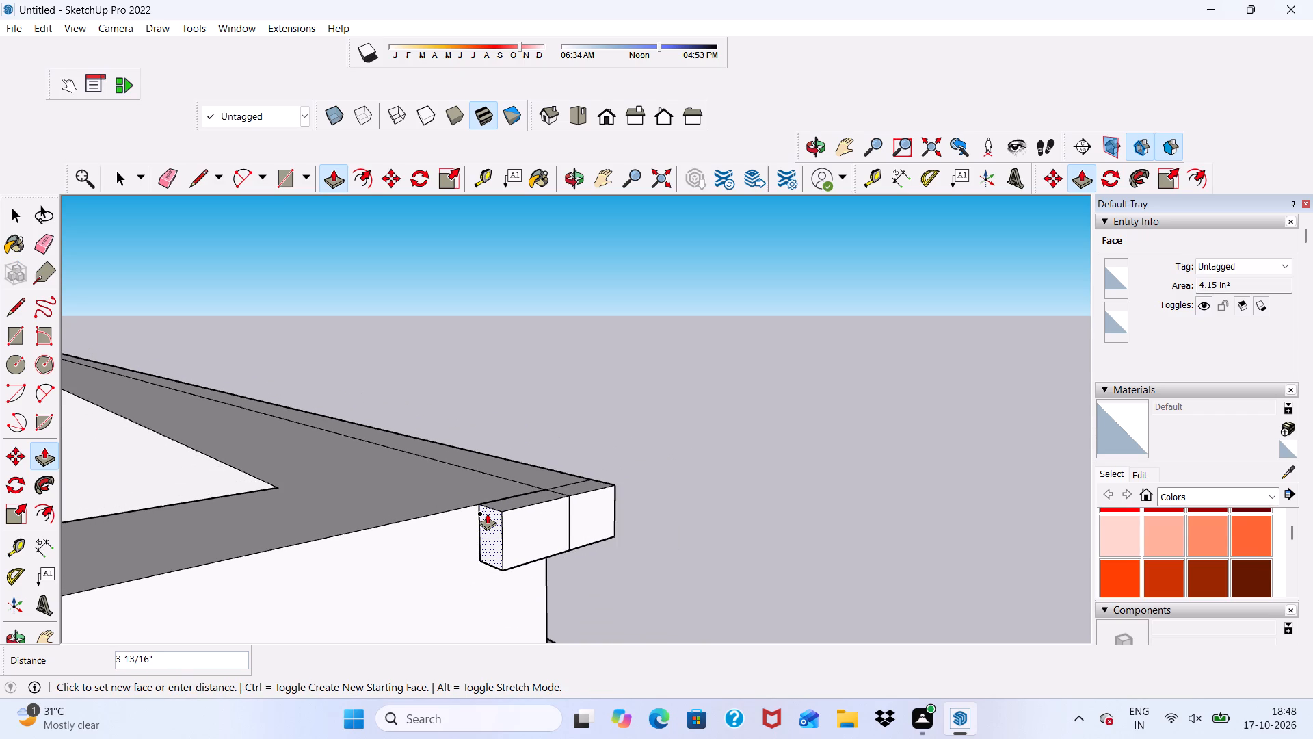
{"action": "scroll", "coordinate": [488, 514], "scroll_direction": "down", "scroll_amount": 13}
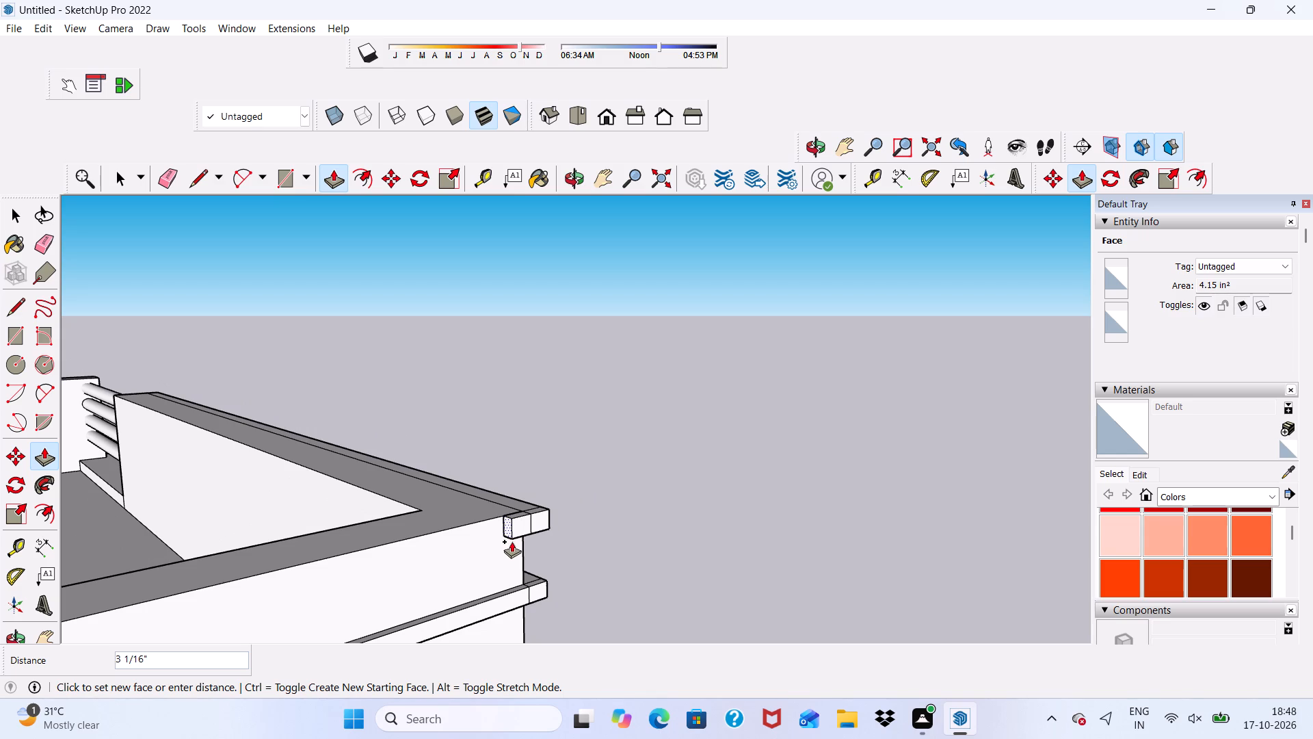
{"action": "scroll", "coordinate": [512, 515], "scroll_direction": "down", "scroll_amount": 14}
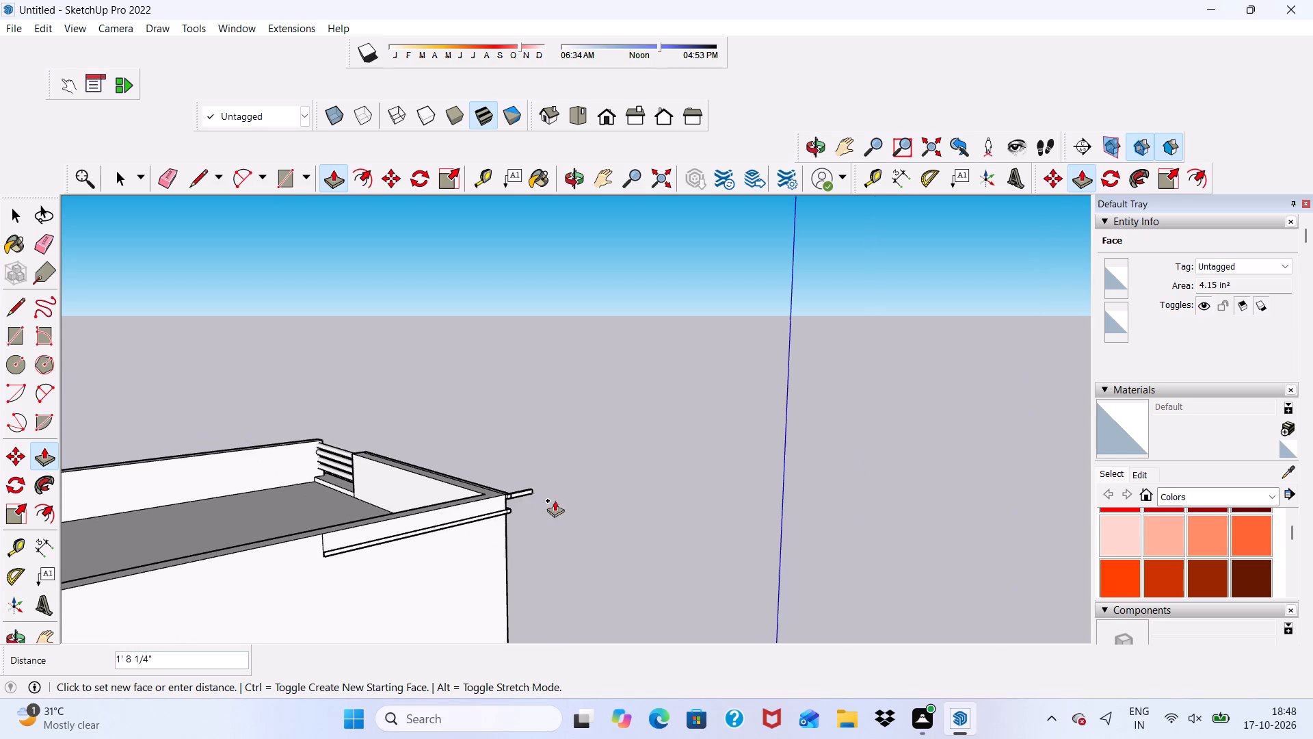
{"action": "scroll", "coordinate": [341, 543], "scroll_direction": "up", "scroll_amount": 3}
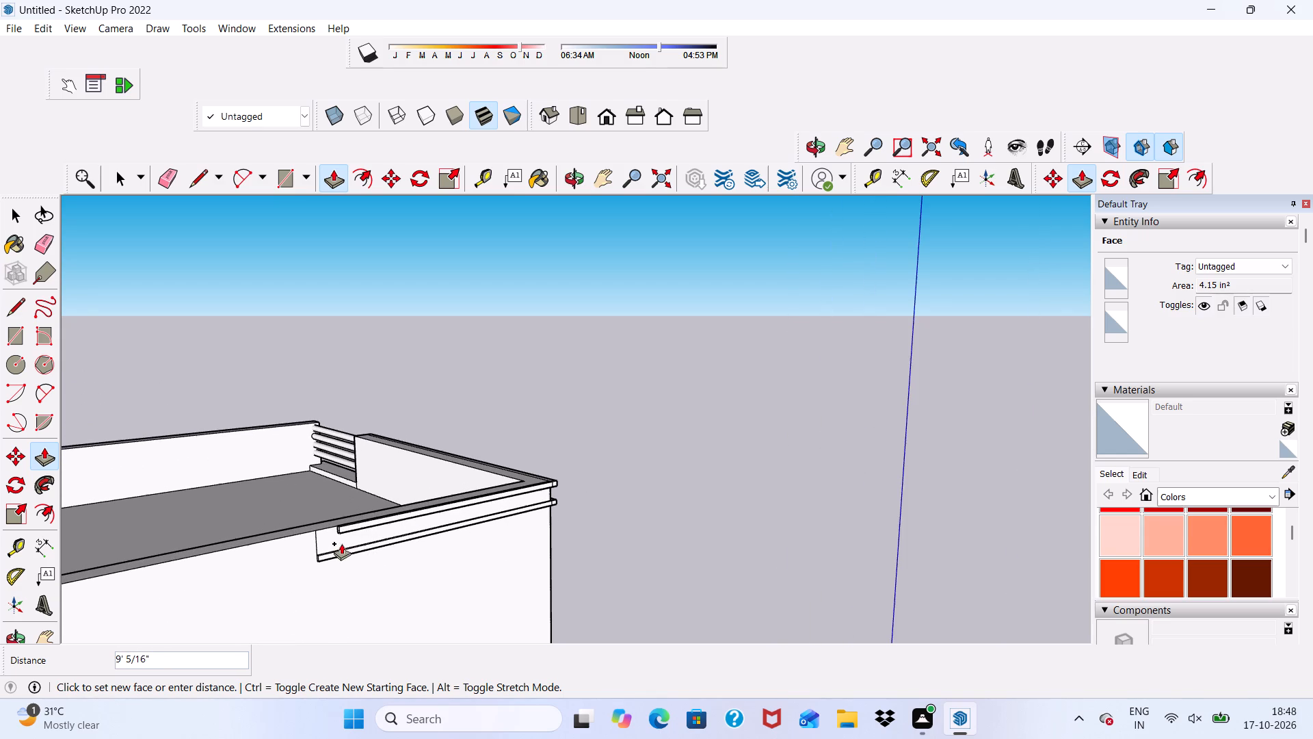
{"action": "scroll", "coordinate": [316, 549], "scroll_direction": "up", "scroll_amount": 12}
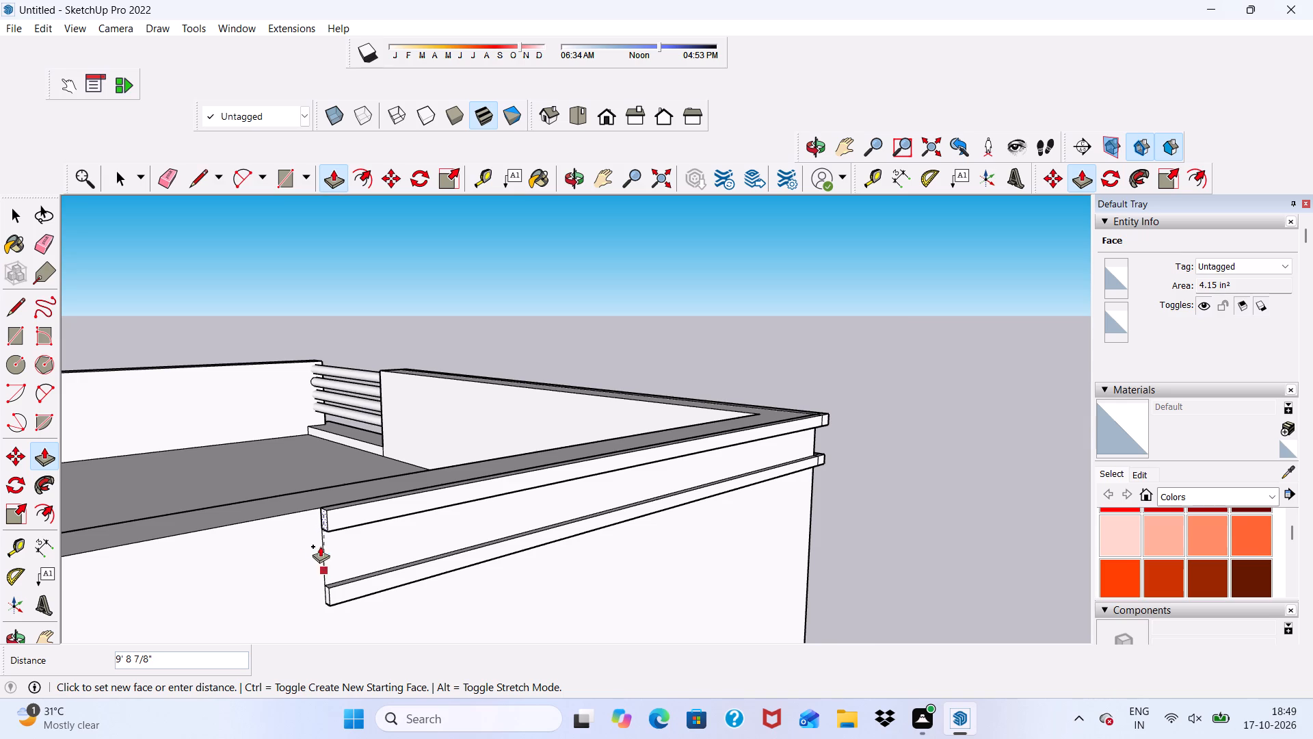
{"action": "scroll", "coordinate": [352, 561], "scroll_direction": "up", "scroll_amount": 7}
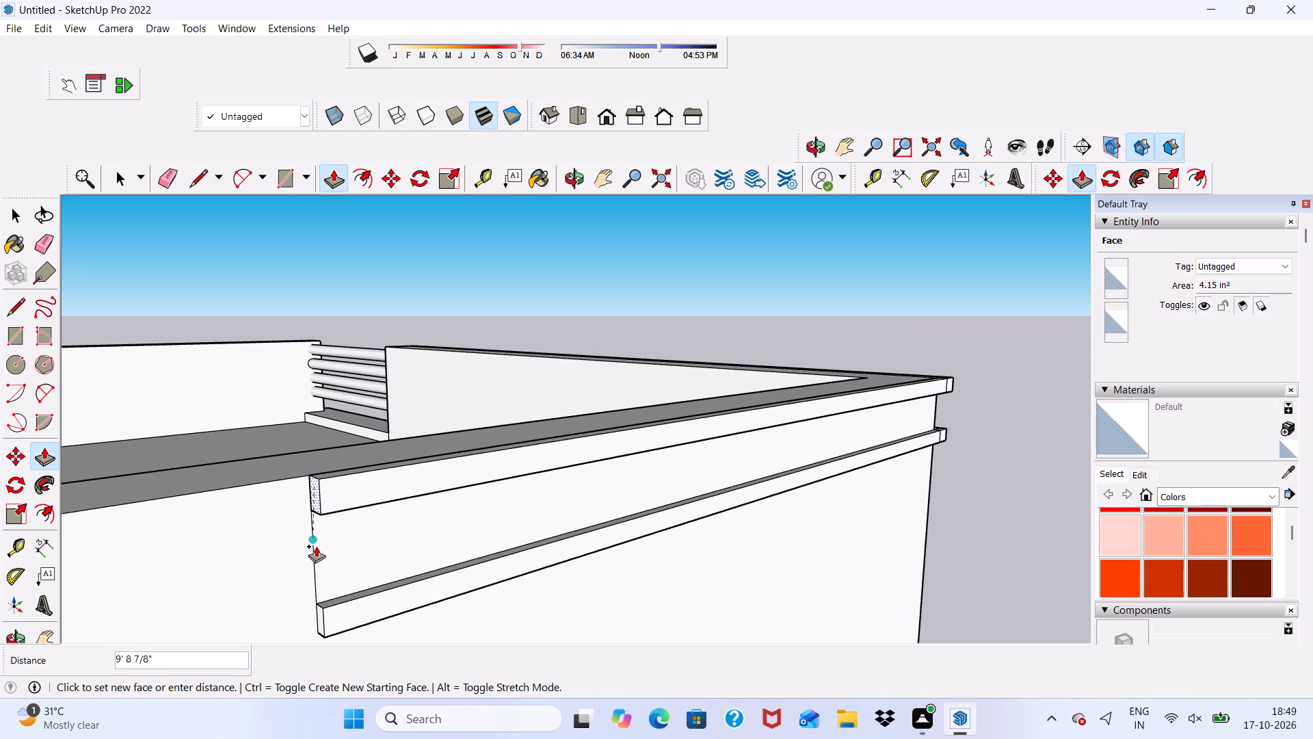
{"action": "left_click", "coordinate": [316, 546]}
Erase the seam lines on the side face and adjoining top surface of the top strip at the wall corner.
{"action": "scroll", "coordinate": [317, 540], "scroll_direction": "down", "scroll_amount": 11}
{"action": "scroll", "coordinate": [534, 526], "scroll_direction": "up", "scroll_amount": 1}
{"action": "middle_click_drag", "start_coordinate": [535, 527], "coordinate": [245, 546]}
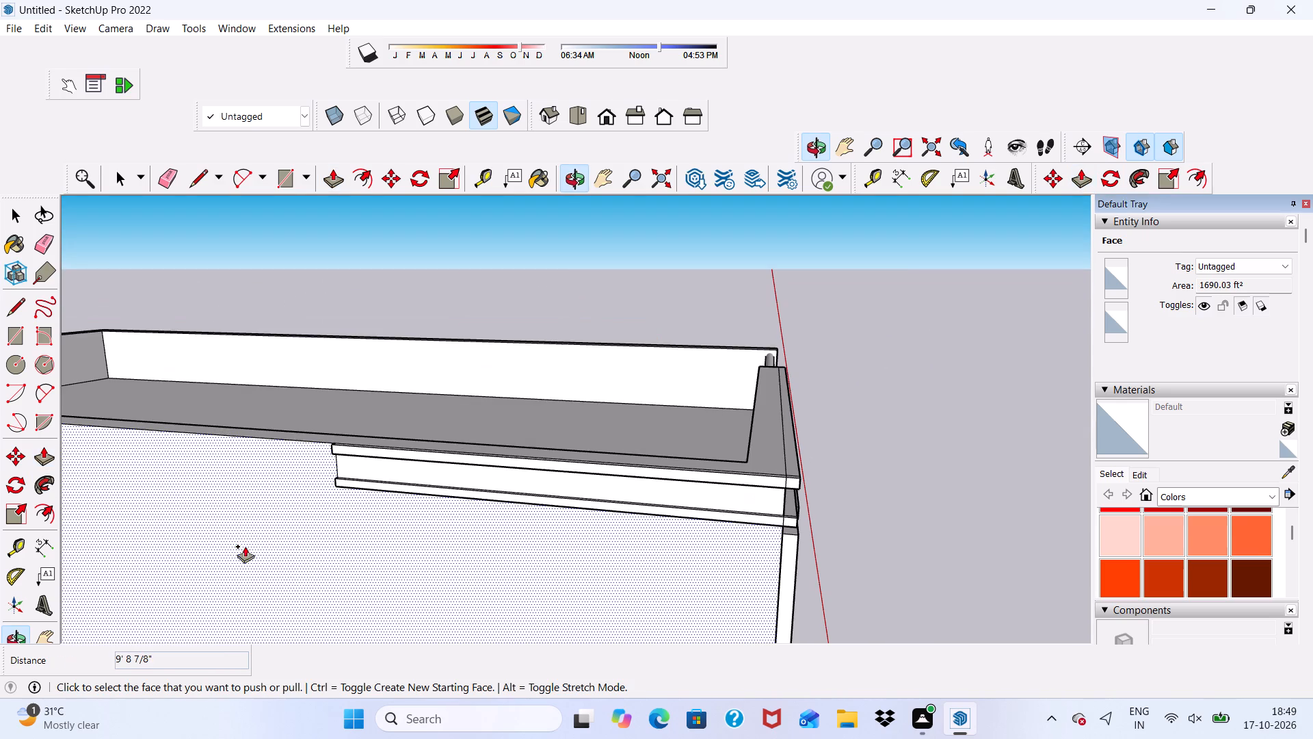
{"action": "left_click", "coordinate": [169, 173]}
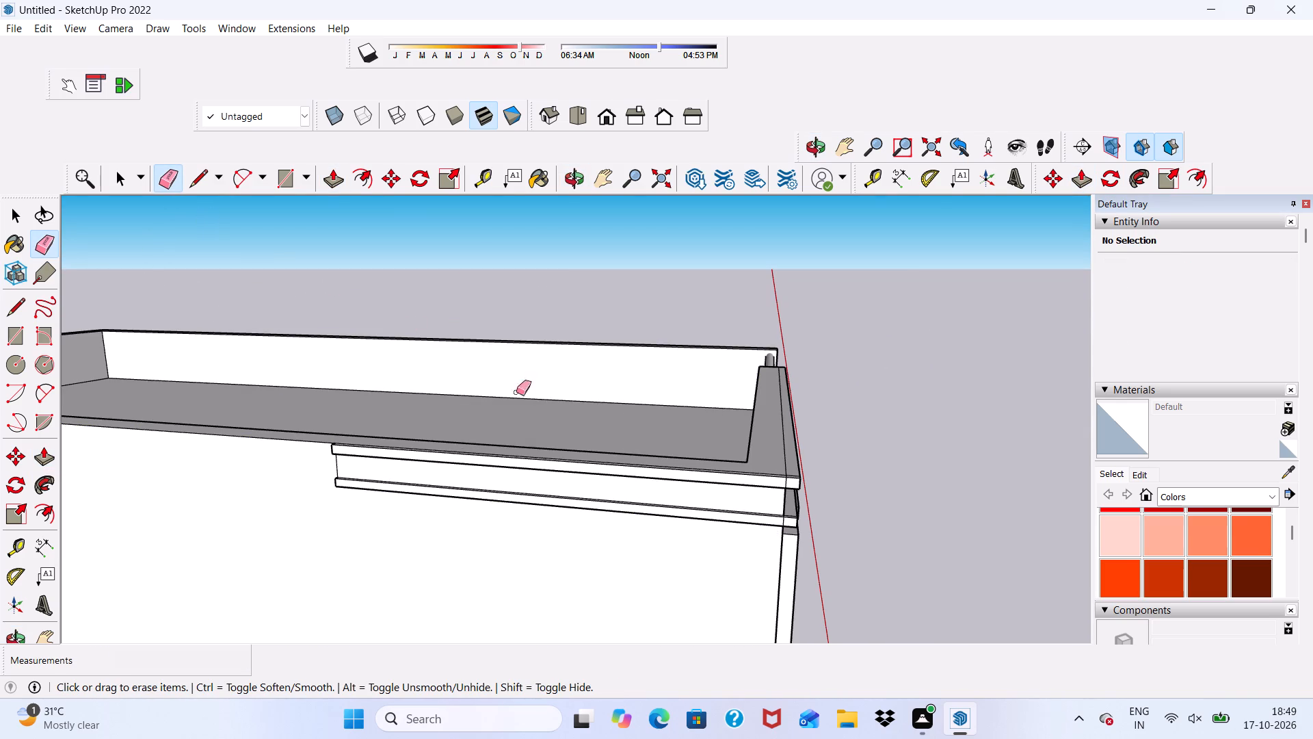
{"action": "scroll", "coordinate": [665, 436], "scroll_direction": "down", "scroll_amount": 2}
{"action": "scroll", "coordinate": [819, 510], "scroll_direction": "up", "scroll_amount": 3}
{"action": "scroll", "coordinate": [698, 454], "scroll_direction": "up", "scroll_amount": 9}
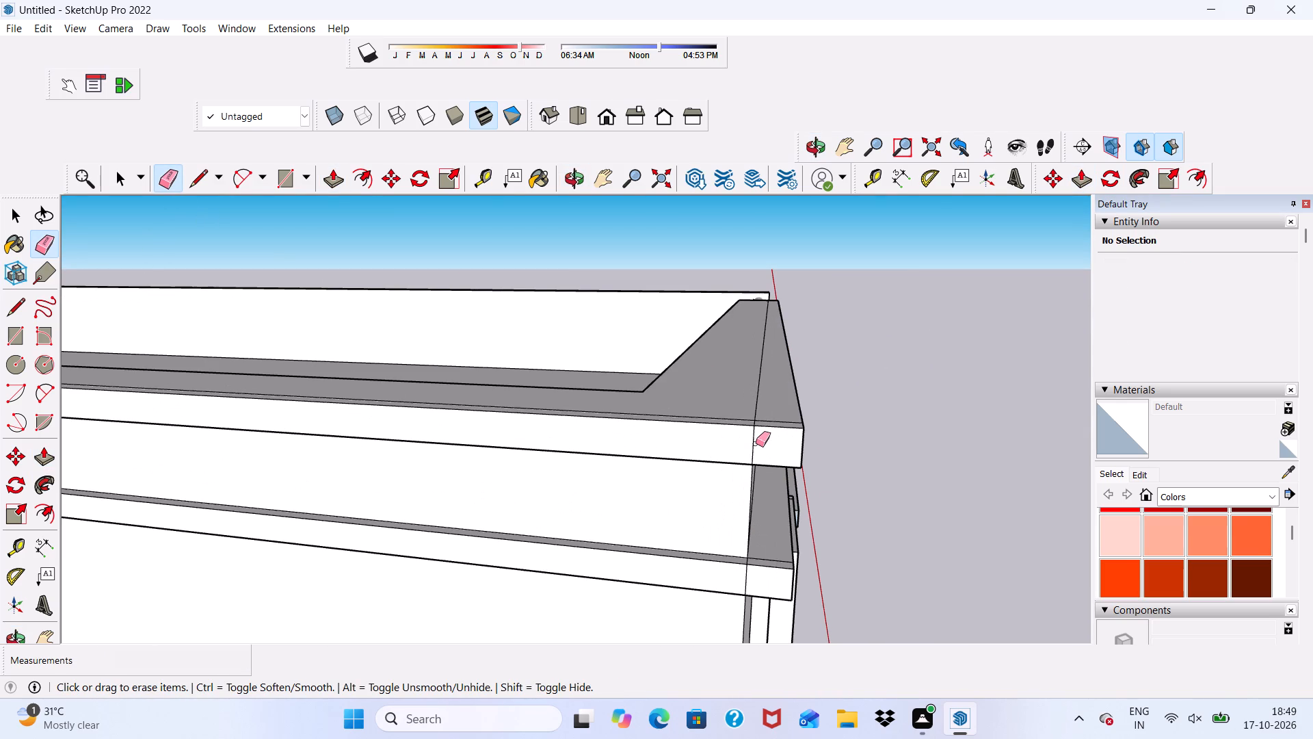
{"action": "left_click_drag", "start_coordinate": [756, 443], "coordinate": [745, 445]}
{"action": "left_click_drag", "start_coordinate": [759, 391], "coordinate": [752, 393]}
Erase the front-face seam and the remaining seam lines on top of the top strip at the corner.
{"action": "scroll", "coordinate": [754, 436], "scroll_direction": "down", "scroll_amount": 3}
{"action": "middle_click_drag", "start_coordinate": [763, 462], "coordinate": [445, 386]}
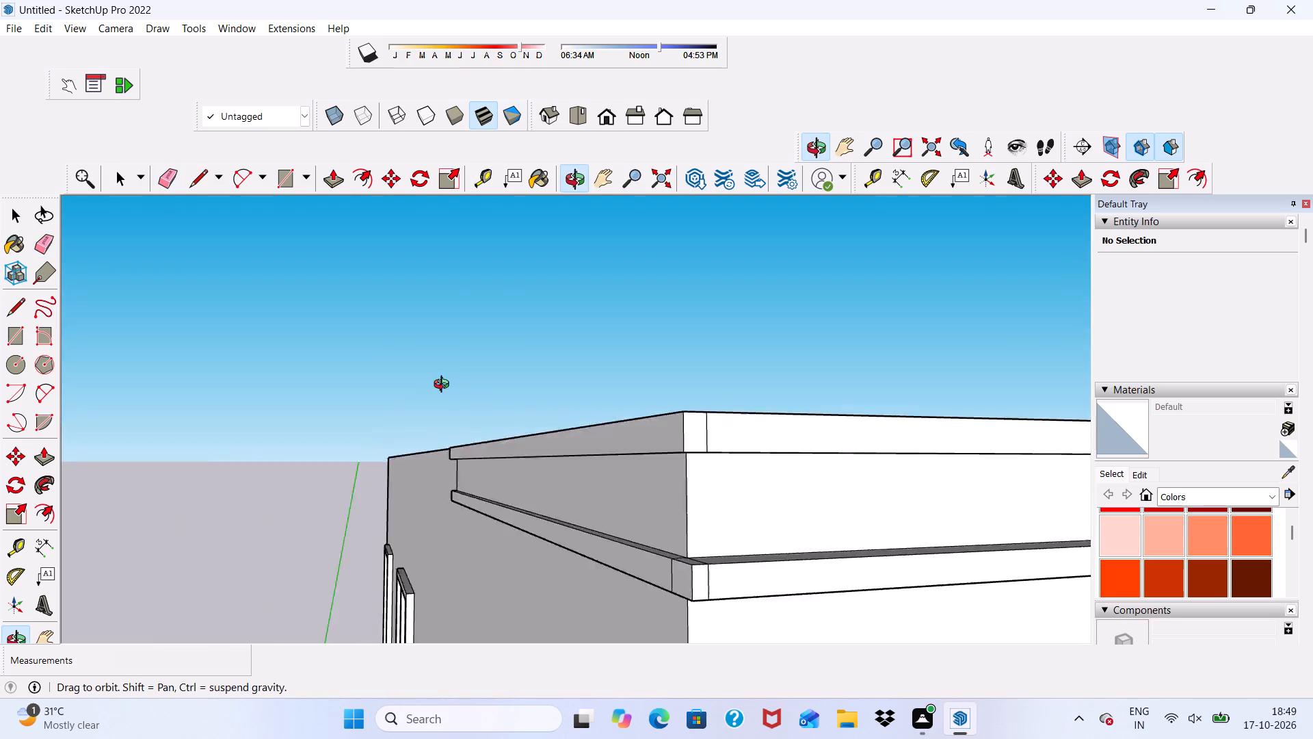
{"action": "middle_click_drag", "start_coordinate": [445, 386], "coordinate": [403, 404]}
{"action": "scroll", "coordinate": [664, 428], "scroll_direction": "up", "scroll_amount": 3}
{"action": "scroll", "coordinate": [610, 464], "scroll_direction": "down", "scroll_amount": 1}
{"action": "left_click_drag", "start_coordinate": [635, 457], "coordinate": [665, 456]}
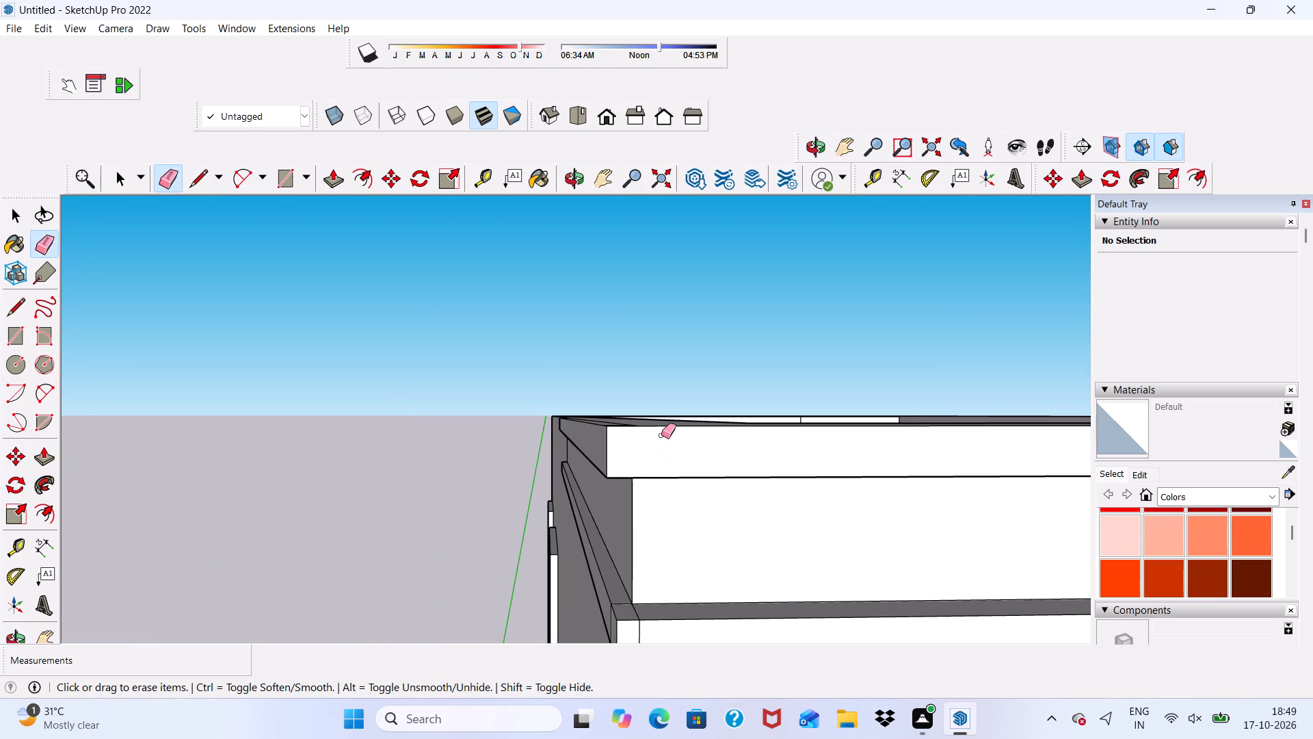
{"action": "scroll", "coordinate": [661, 433], "scroll_direction": "down", "scroll_amount": 2}
{"action": "middle_click_drag", "start_coordinate": [661, 439], "coordinate": [637, 574]}
{"action": "scroll", "coordinate": [631, 426], "scroll_direction": "up", "scroll_amount": 3}
{"action": "left_click_drag", "start_coordinate": [632, 407], "coordinate": [639, 441]}
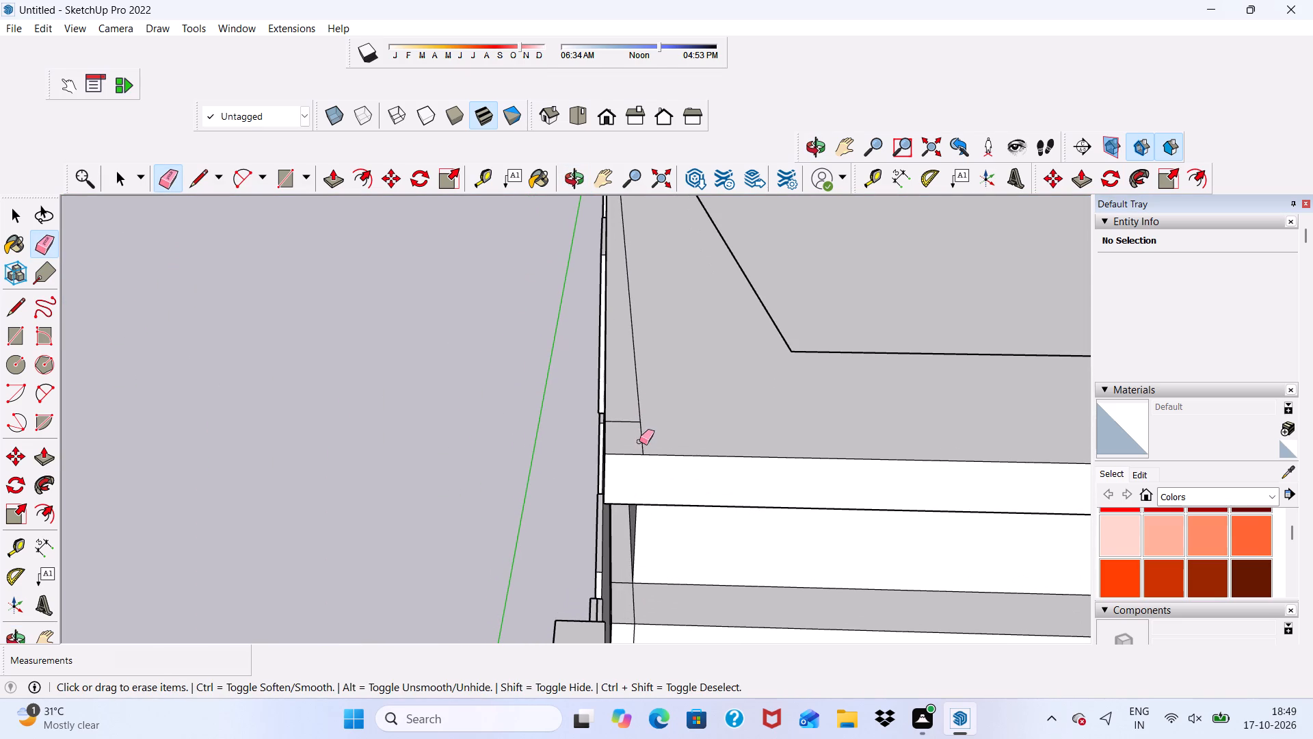
{"action": "left_click_drag", "start_coordinate": [639, 441], "coordinate": [644, 413]}
{"action": "left_click_drag", "start_coordinate": [639, 398], "coordinate": [636, 377]}
Erase the seam lines on the top and front faces of the lower strip at the corner.
{"action": "scroll", "coordinate": [633, 348], "scroll_direction": "down", "scroll_amount": 5}
{"action": "scroll", "coordinate": [737, 370], "scroll_direction": "down", "scroll_amount": 5}
{"action": "middle_click_drag", "start_coordinate": [739, 411], "coordinate": [736, 333]}
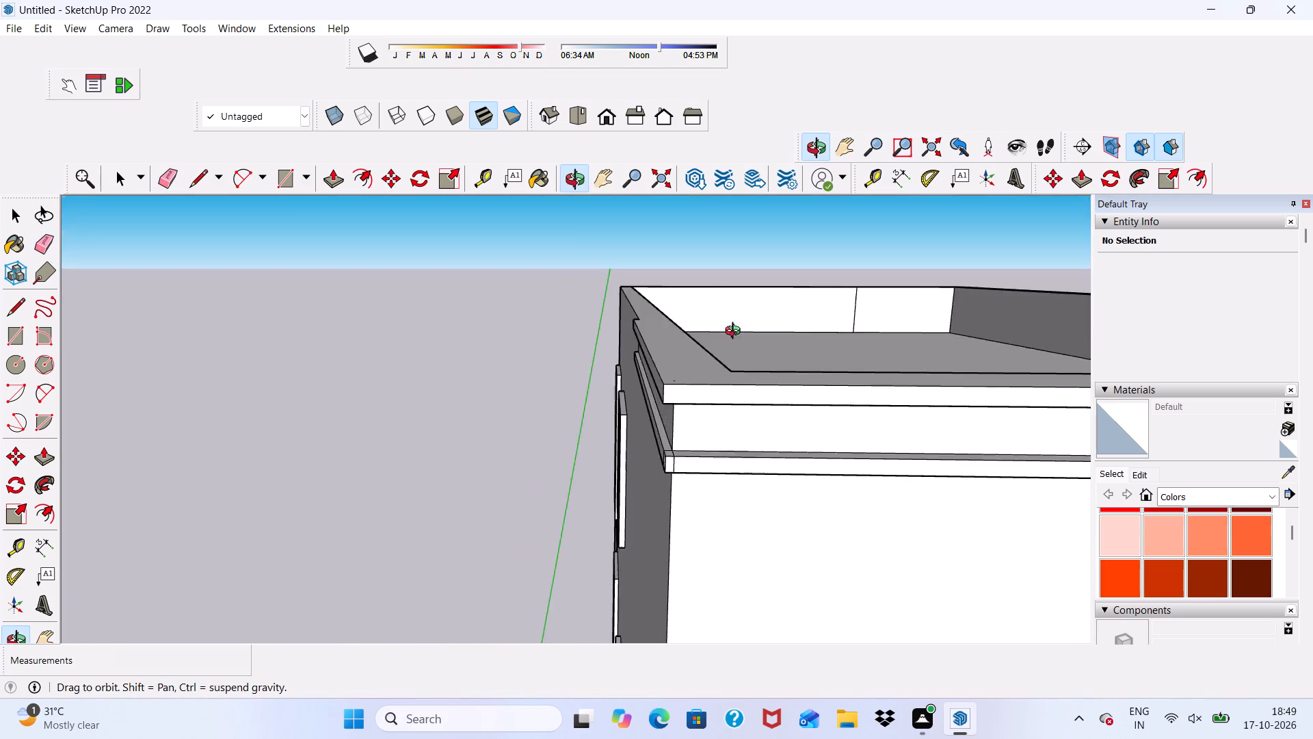
{"action": "middle_click_drag", "start_coordinate": [736, 333], "coordinate": [680, 369]}
{"action": "scroll", "coordinate": [642, 416], "scroll_direction": "up", "scroll_amount": 3}
{"action": "scroll", "coordinate": [595, 398], "scroll_direction": "down", "scroll_amount": 5}
{"action": "scroll", "coordinate": [547, 485], "scroll_direction": "up", "scroll_amount": 4}
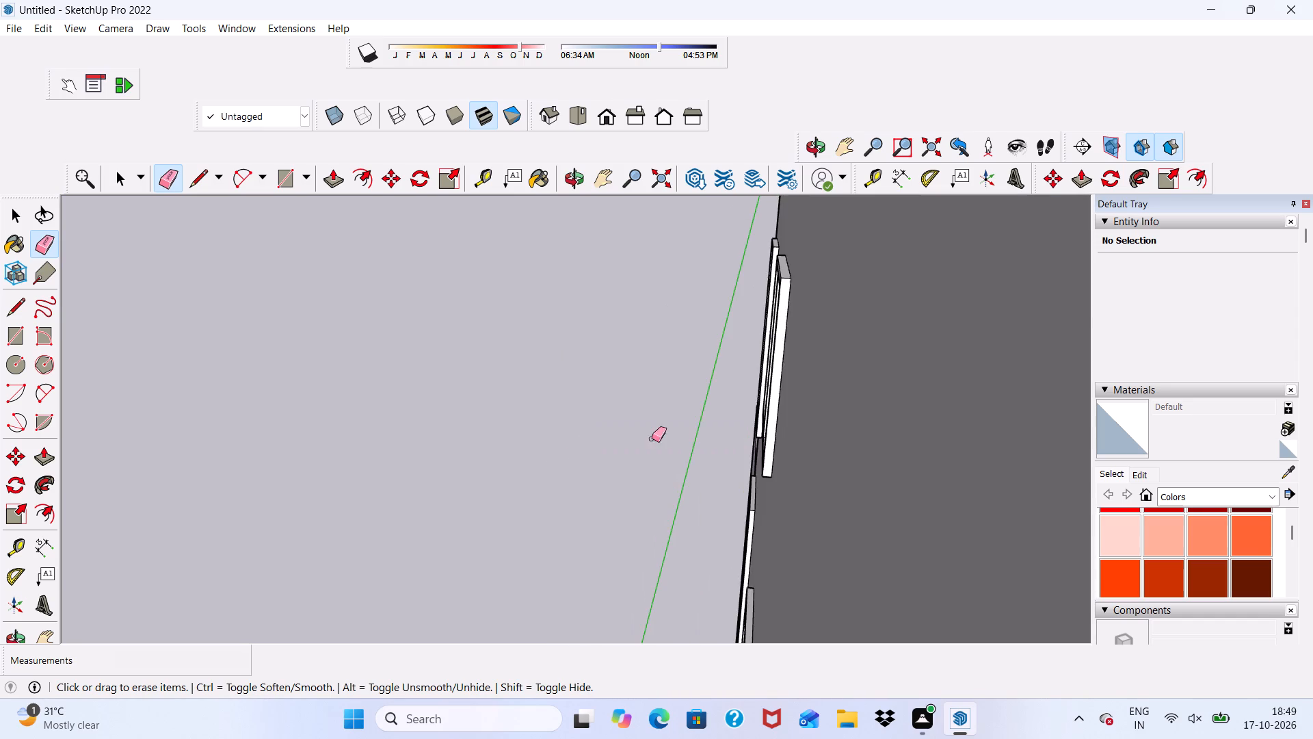
{"action": "scroll", "coordinate": [581, 458], "scroll_direction": "down", "scroll_amount": 4}
{"action": "scroll", "coordinate": [613, 447], "scroll_direction": "up", "scroll_amount": 8}
{"action": "scroll", "coordinate": [628, 437], "scroll_direction": "down", "scroll_amount": 3}
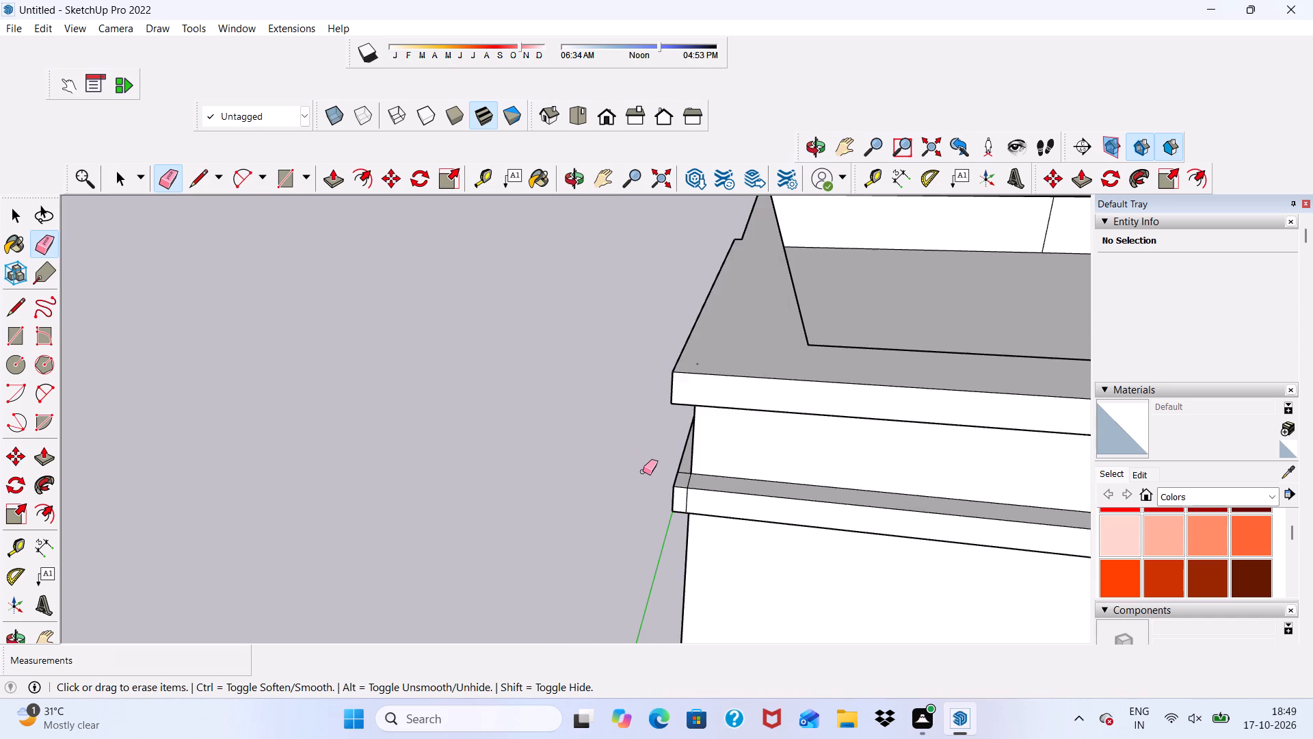
{"action": "scroll", "coordinate": [643, 471], "scroll_direction": "up", "scroll_amount": 2}
{"action": "scroll", "coordinate": [669, 470], "scroll_direction": "down", "scroll_amount": 3}
{"action": "scroll", "coordinate": [708, 484], "scroll_direction": "up", "scroll_amount": 11}
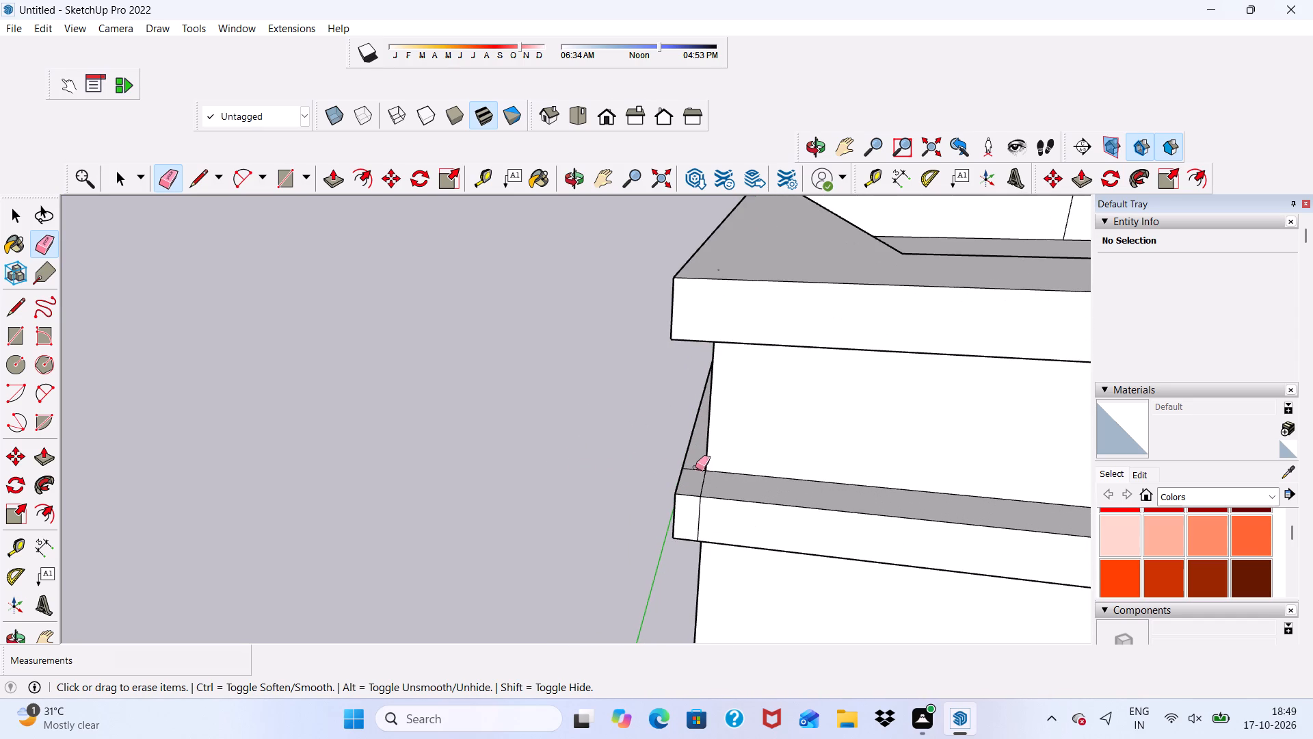
{"action": "left_click_drag", "start_coordinate": [694, 467], "coordinate": [704, 477]}
{"action": "scroll", "coordinate": [705, 516], "scroll_direction": "up", "scroll_amount": 1}
{"action": "left_click_drag", "start_coordinate": [705, 516], "coordinate": [694, 524]}
Erase the seam lines on the underside of the lower strip at the corner.
{"action": "scroll", "coordinate": [711, 490], "scroll_direction": "down", "scroll_amount": 7}
{"action": "middle_click_drag", "start_coordinate": [790, 496], "coordinate": [840, 125]}
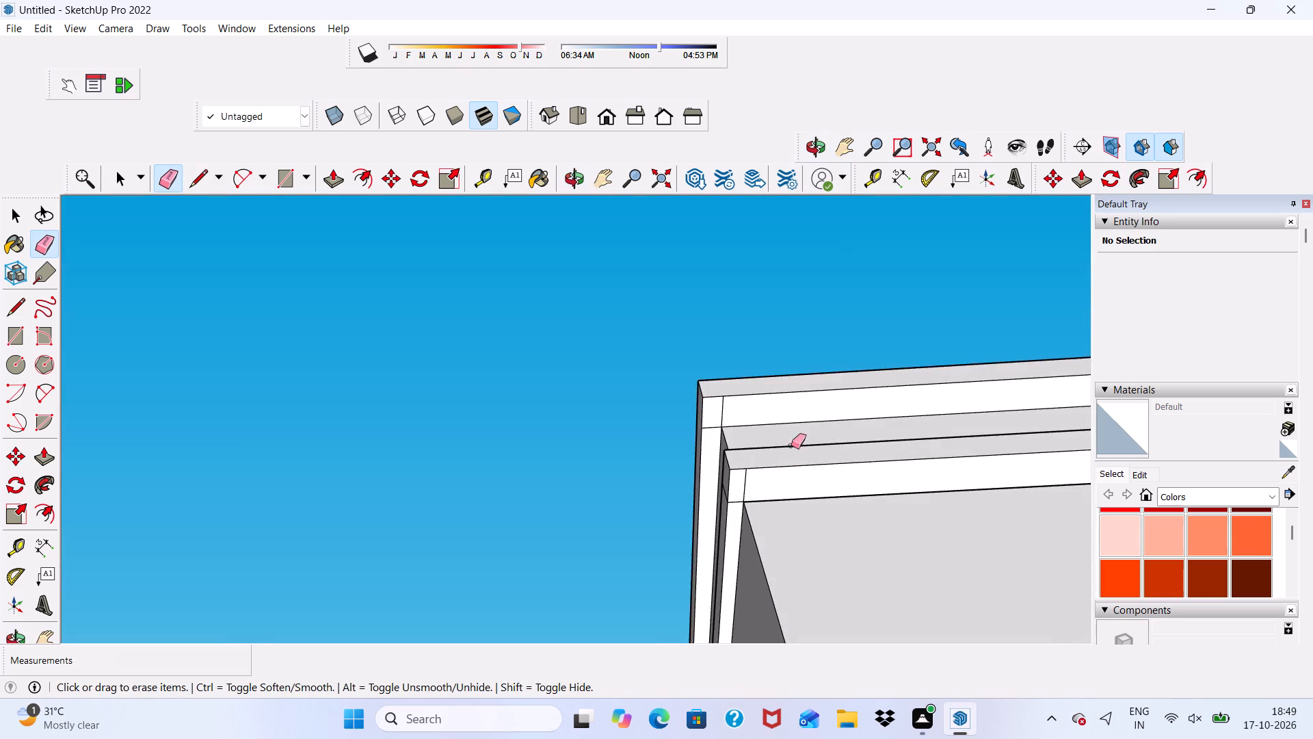
{"action": "scroll", "coordinate": [769, 503], "scroll_direction": "up", "scroll_amount": 6}
{"action": "left_click_drag", "start_coordinate": [735, 461], "coordinate": [740, 468]}
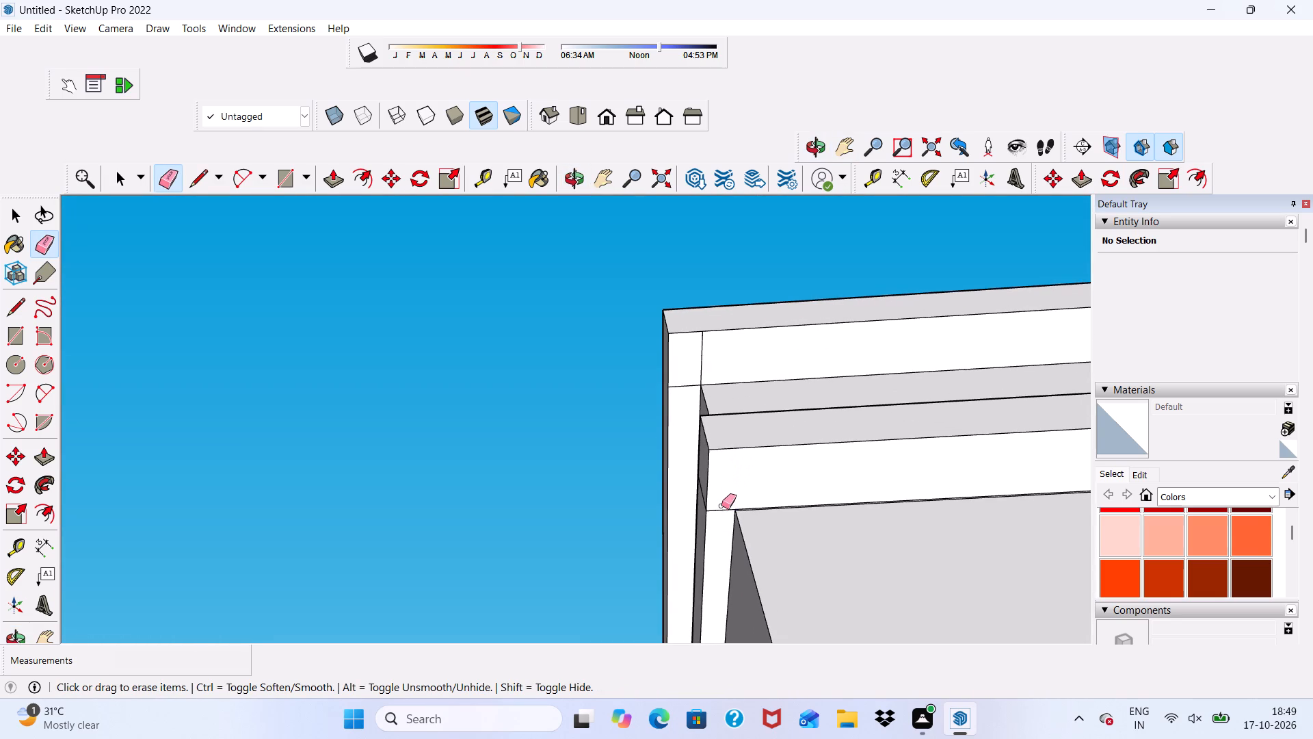
{"action": "left_click_drag", "start_coordinate": [721, 506], "coordinate": [724, 519]}
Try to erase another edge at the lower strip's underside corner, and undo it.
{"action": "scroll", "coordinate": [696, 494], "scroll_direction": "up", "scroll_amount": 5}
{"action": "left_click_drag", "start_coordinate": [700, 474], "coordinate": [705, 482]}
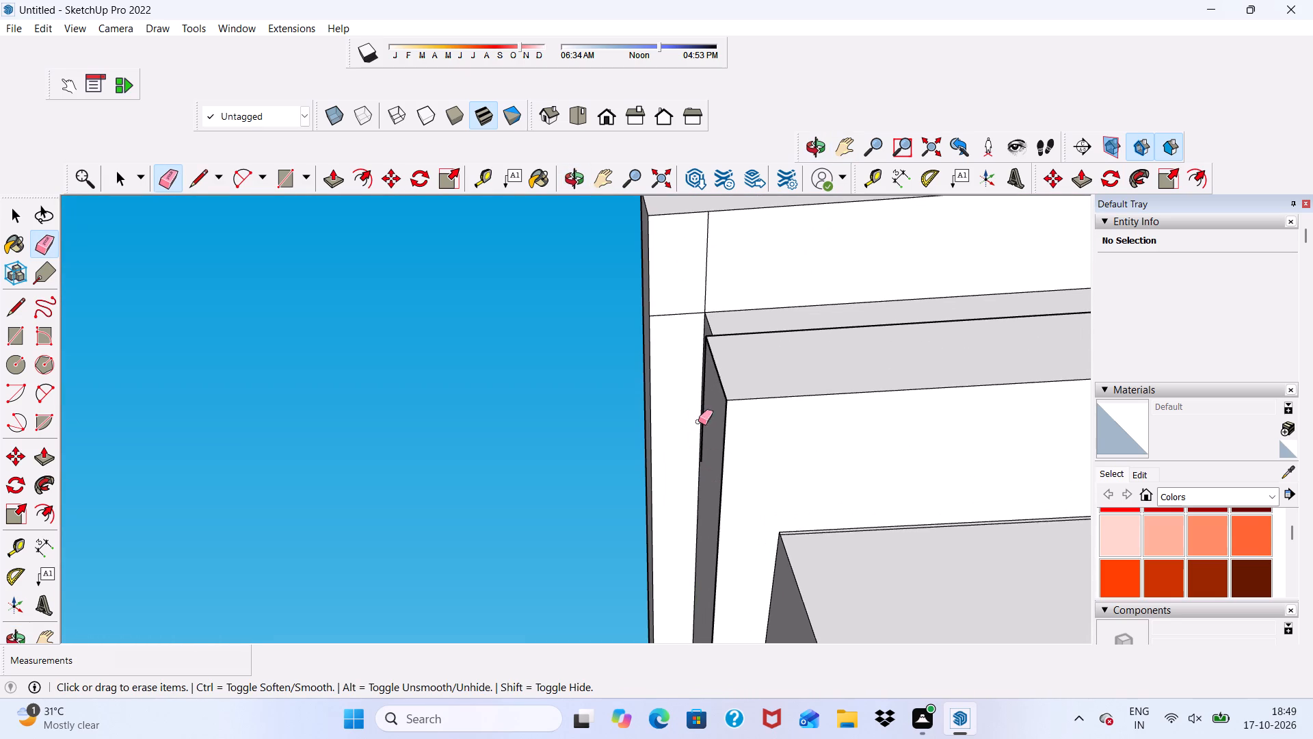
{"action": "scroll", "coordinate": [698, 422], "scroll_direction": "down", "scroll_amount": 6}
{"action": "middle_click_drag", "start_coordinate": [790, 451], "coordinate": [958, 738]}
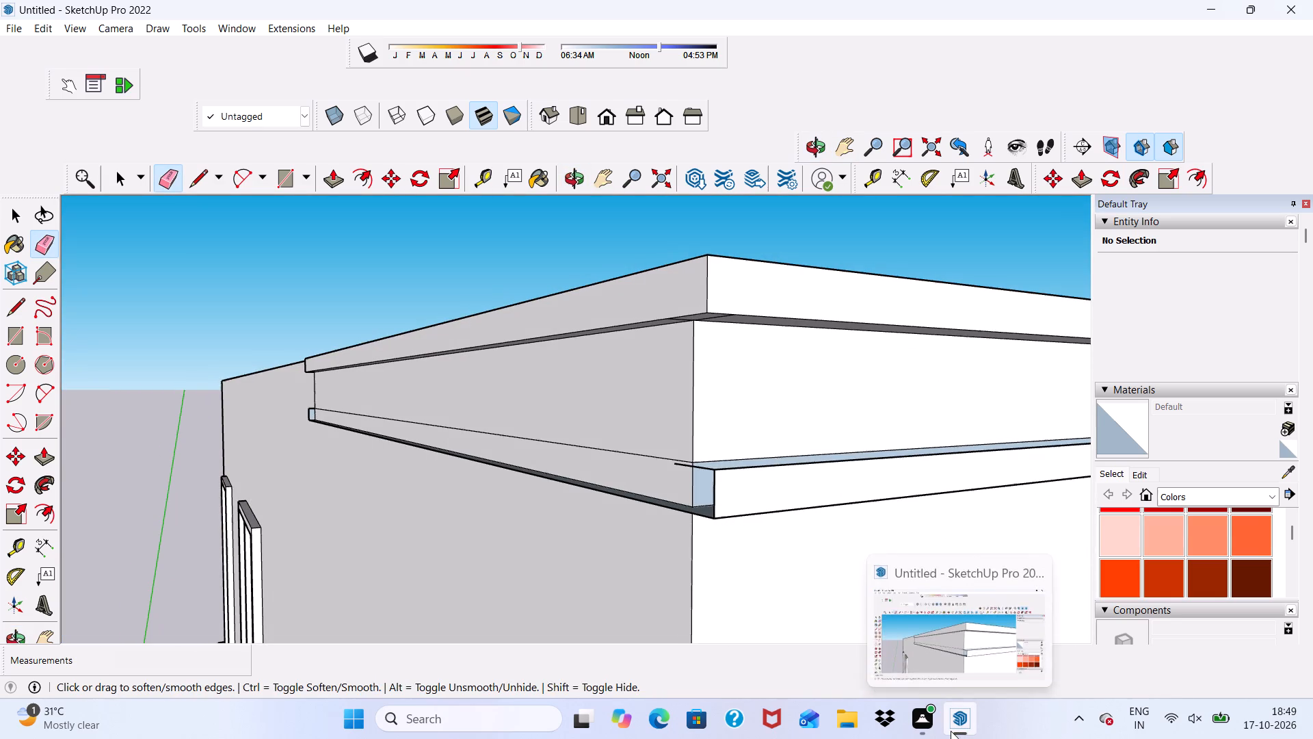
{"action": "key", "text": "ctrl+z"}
Erase the leftover seam on the side face of the lower strip near the corner.
{"action": "scroll", "coordinate": [799, 610], "scroll_direction": "up", "scroll_amount": 3}
{"action": "left_click_drag", "start_coordinate": [618, 448], "coordinate": [626, 445]}
{"action": "scroll", "coordinate": [677, 404], "scroll_direction": "down", "scroll_amount": 7}
{"action": "middle_click_drag", "start_coordinate": [679, 406], "coordinate": [570, 502]}
{"action": "scroll", "coordinate": [640, 346], "scroll_direction": "up", "scroll_amount": 5}
{"action": "scroll", "coordinate": [640, 346], "scroll_direction": "down", "scroll_amount": 8}
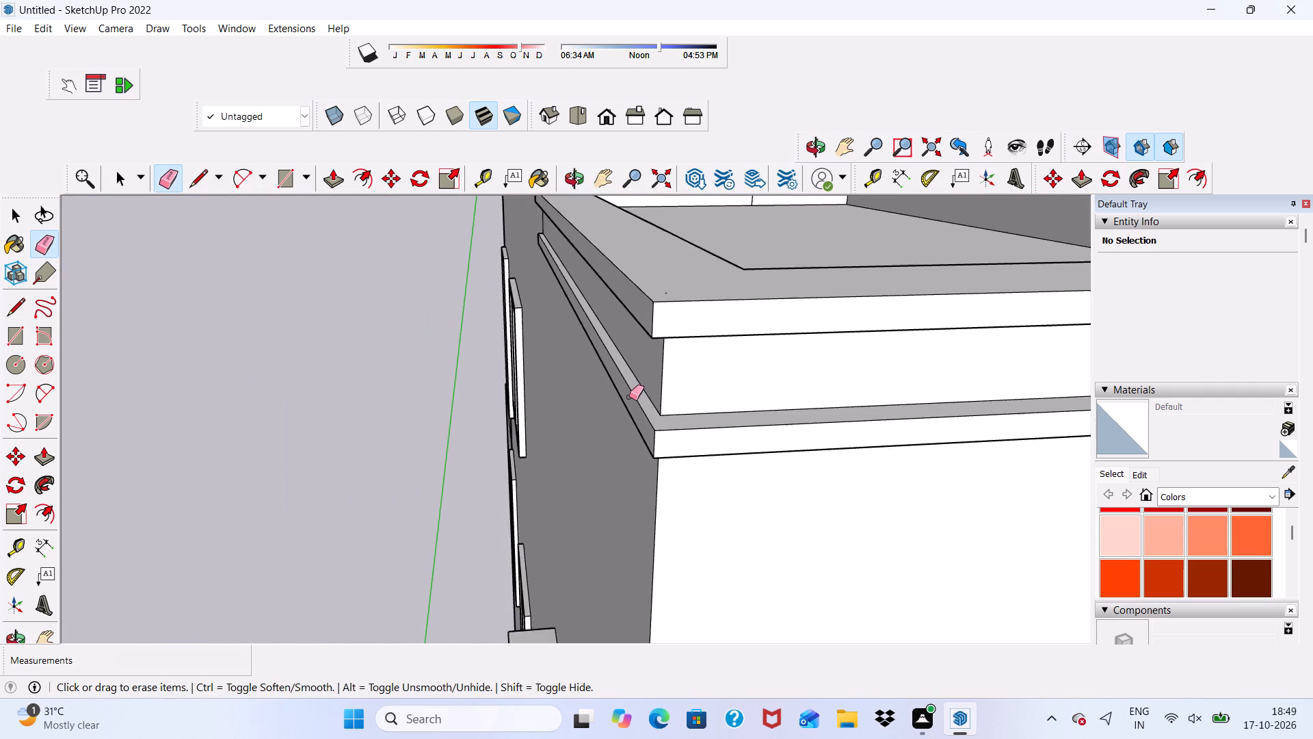
Erase the crossing seam lines on the underside of the top strip at the corner.
{"action": "middle_click_drag", "start_coordinate": [629, 397], "coordinate": [705, 239]}
{"action": "scroll", "coordinate": [691, 330], "scroll_direction": "up", "scroll_amount": 15}
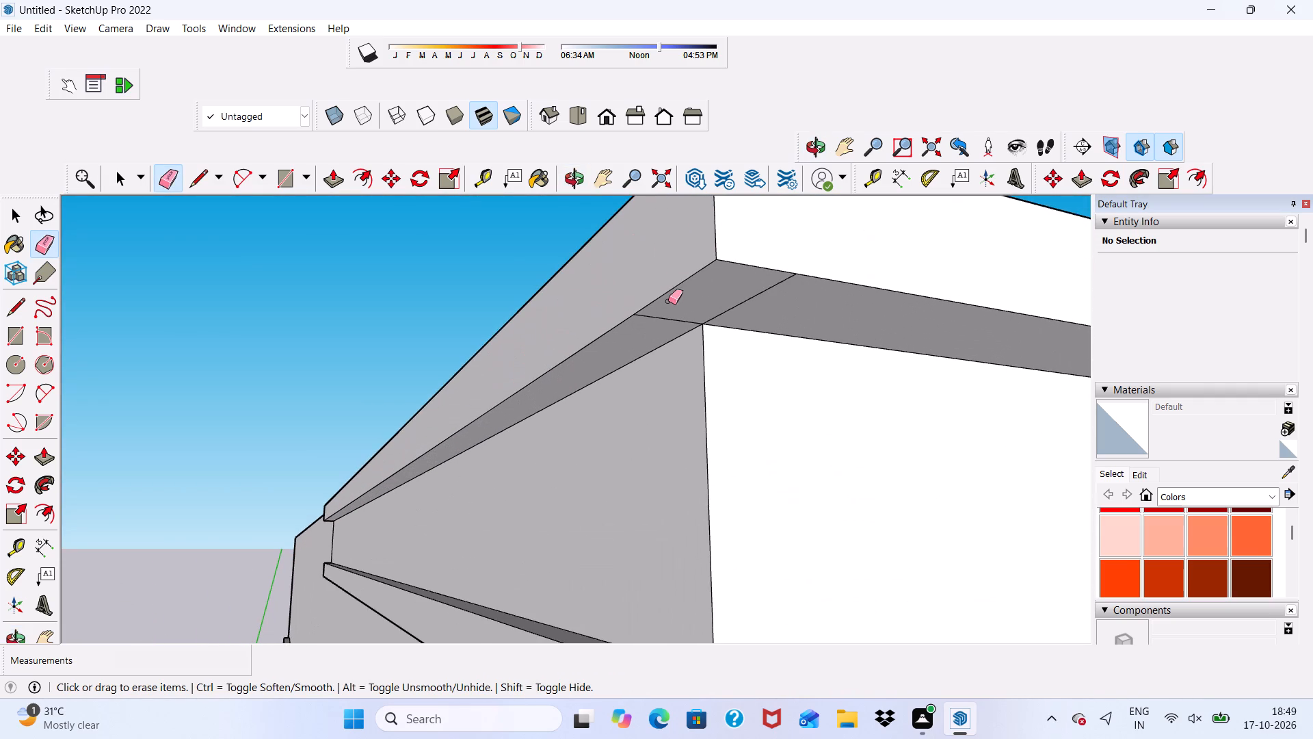
{"action": "left_click_drag", "start_coordinate": [650, 320], "coordinate": [640, 337]}
{"action": "left_click_drag", "start_coordinate": [737, 309], "coordinate": [767, 311]}
{"action": "scroll", "coordinate": [629, 348], "scroll_direction": "down", "scroll_amount": 3}
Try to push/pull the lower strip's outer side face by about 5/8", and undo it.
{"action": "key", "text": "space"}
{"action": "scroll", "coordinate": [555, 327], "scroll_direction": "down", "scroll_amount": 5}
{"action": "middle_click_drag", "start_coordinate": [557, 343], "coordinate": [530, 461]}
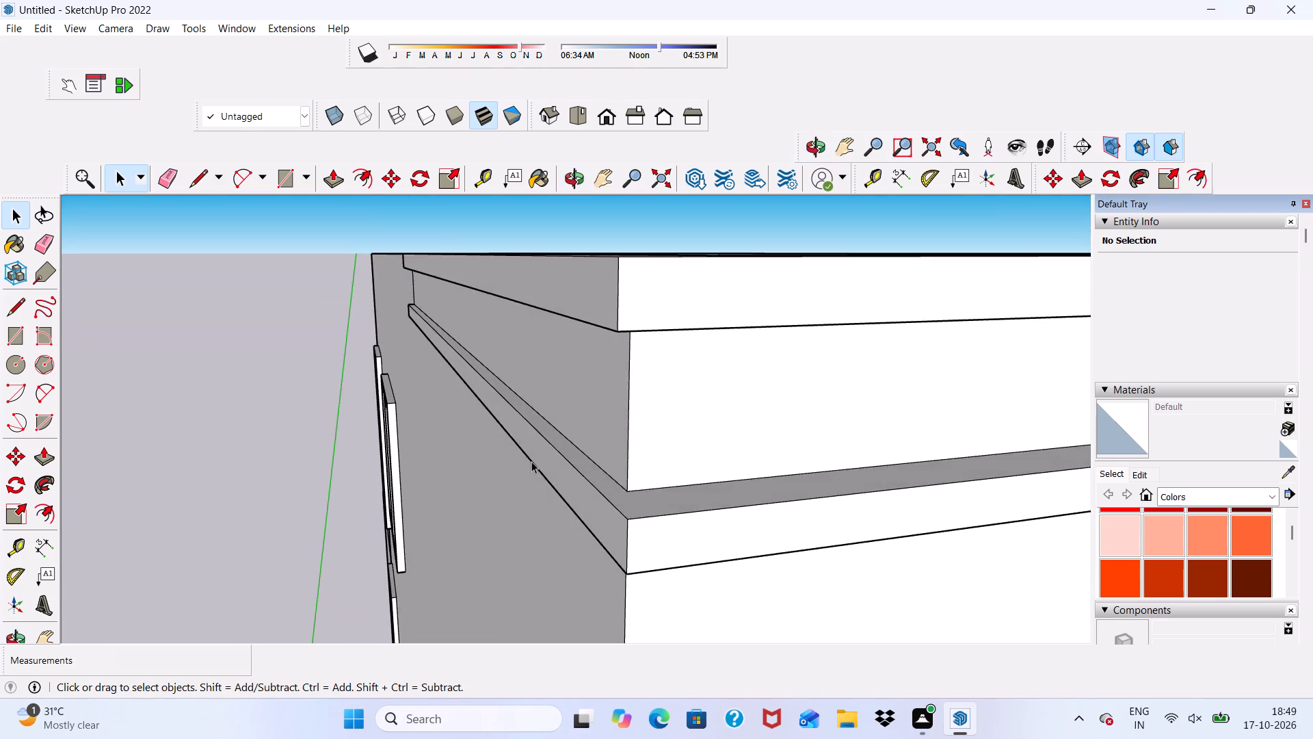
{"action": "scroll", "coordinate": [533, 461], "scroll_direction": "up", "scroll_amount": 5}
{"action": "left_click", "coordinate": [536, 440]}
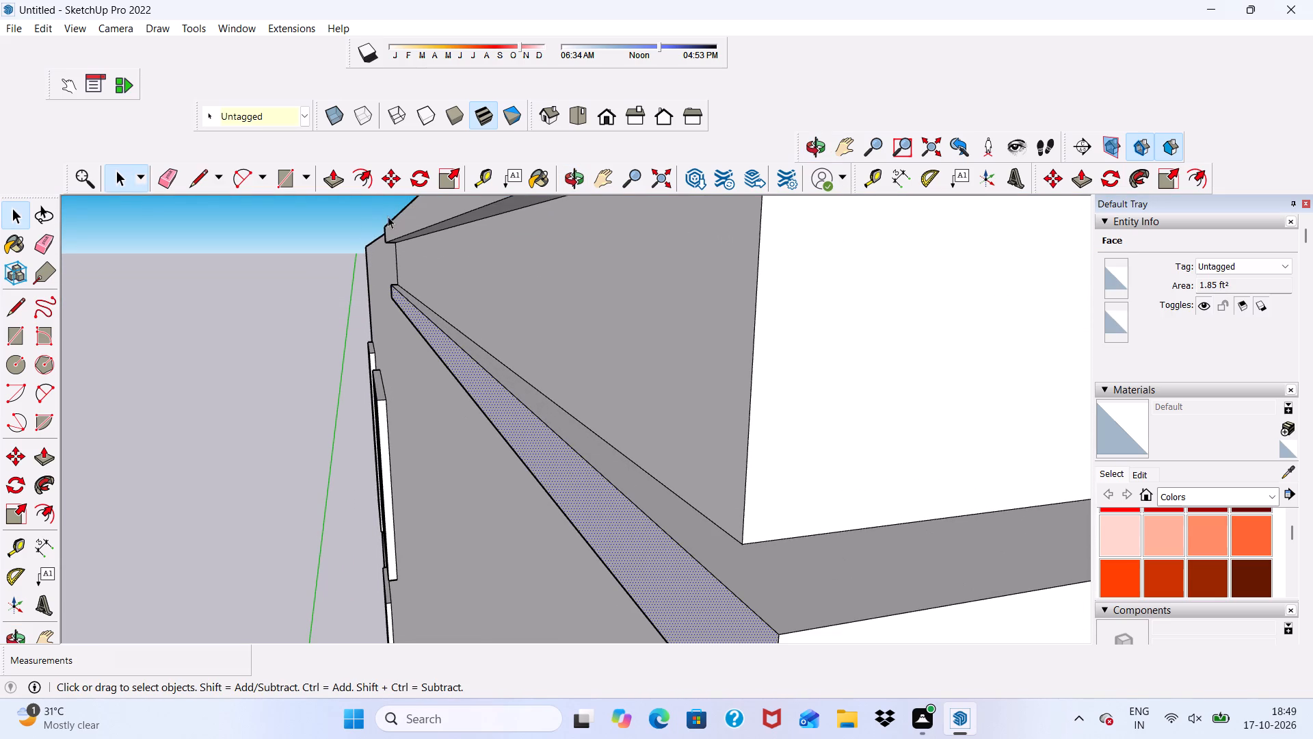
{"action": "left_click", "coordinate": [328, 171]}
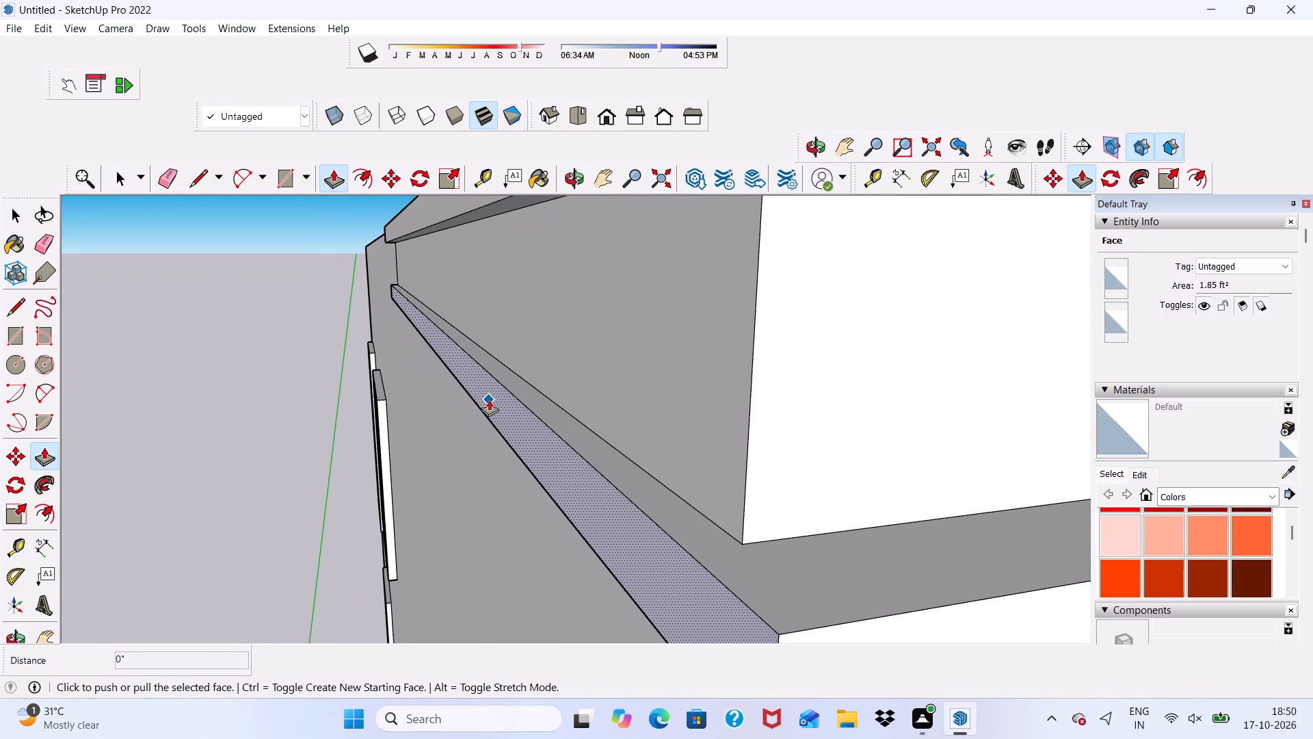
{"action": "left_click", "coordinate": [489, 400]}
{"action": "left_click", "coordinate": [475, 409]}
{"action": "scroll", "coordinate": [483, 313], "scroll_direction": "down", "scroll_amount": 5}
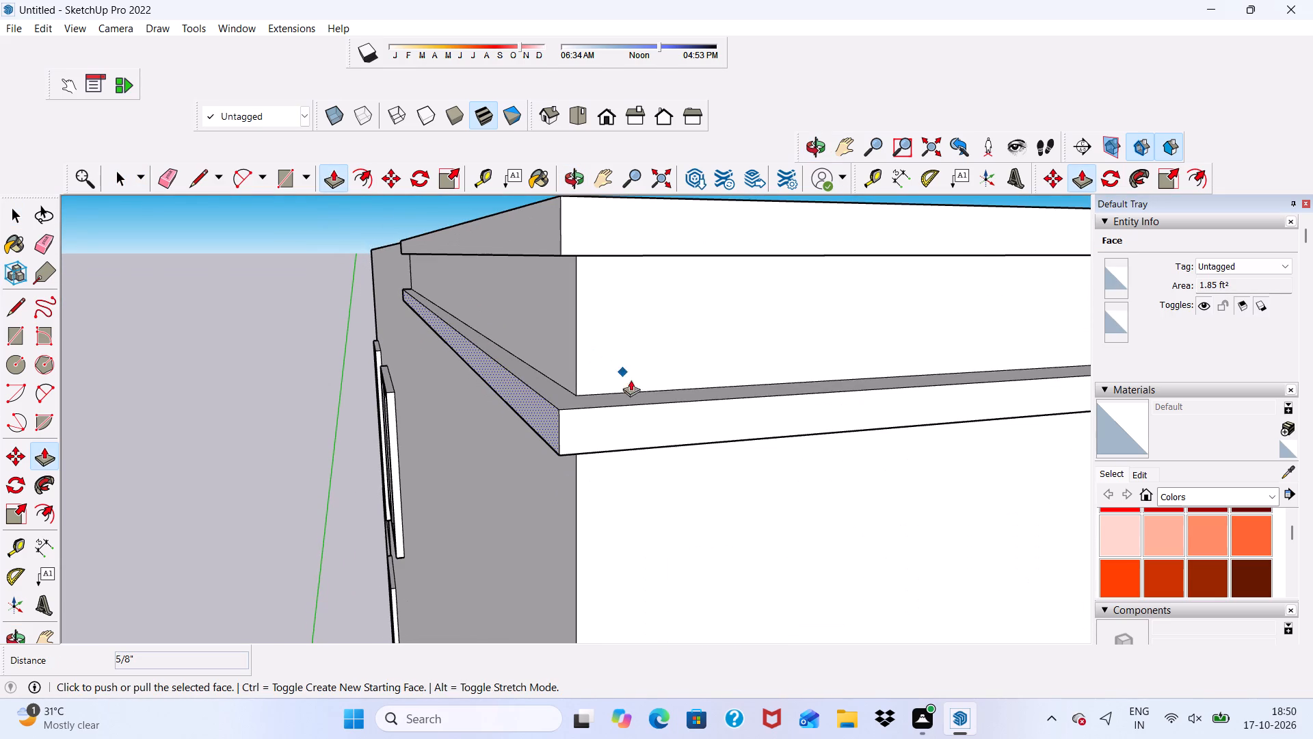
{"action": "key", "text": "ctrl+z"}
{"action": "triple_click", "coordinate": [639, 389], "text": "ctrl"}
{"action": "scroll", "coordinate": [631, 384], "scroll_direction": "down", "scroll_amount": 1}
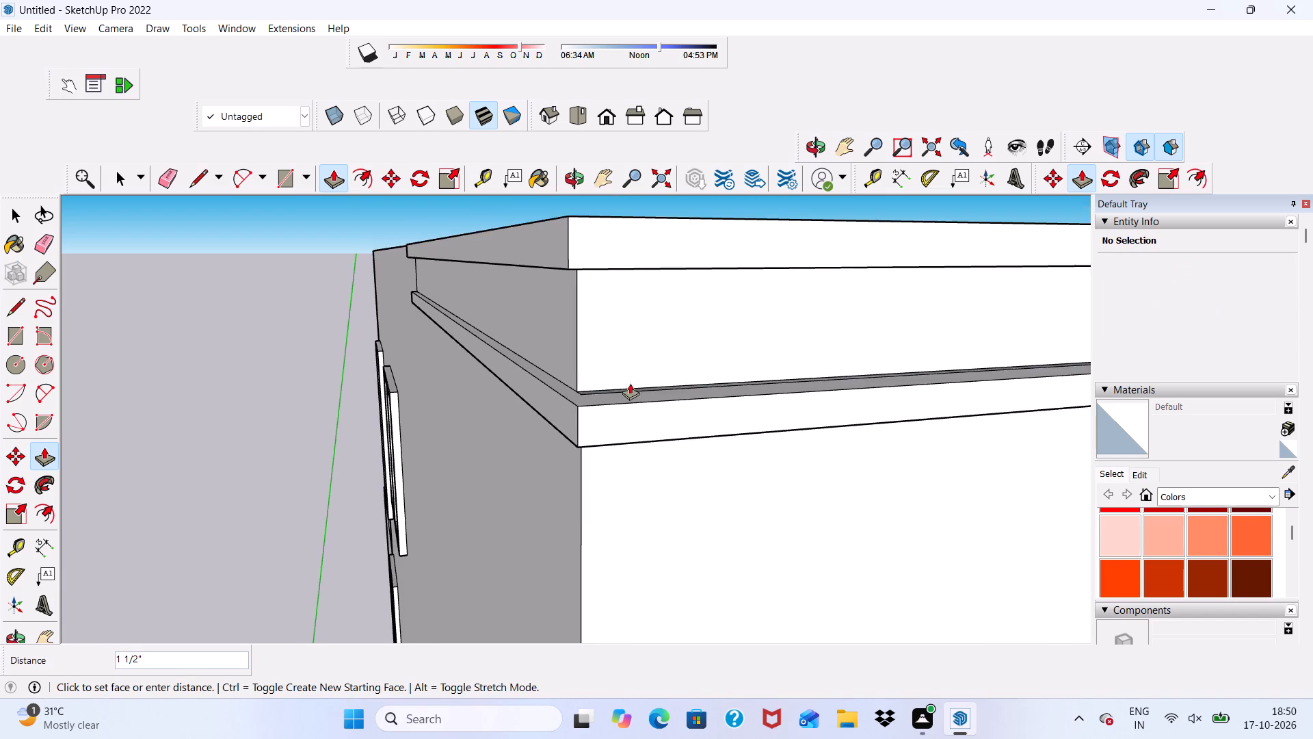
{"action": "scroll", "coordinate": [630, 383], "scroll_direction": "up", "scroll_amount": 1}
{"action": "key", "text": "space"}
Examine the wrapped parapet bands, the railed roof opening and the overall facade from several sides.
{"action": "scroll", "coordinate": [615, 330], "scroll_direction": "down", "scroll_amount": 16}
{"action": "middle_click_drag", "start_coordinate": [573, 444], "coordinate": [818, 389]}
{"action": "scroll", "coordinate": [708, 478], "scroll_direction": "up", "scroll_amount": 4}
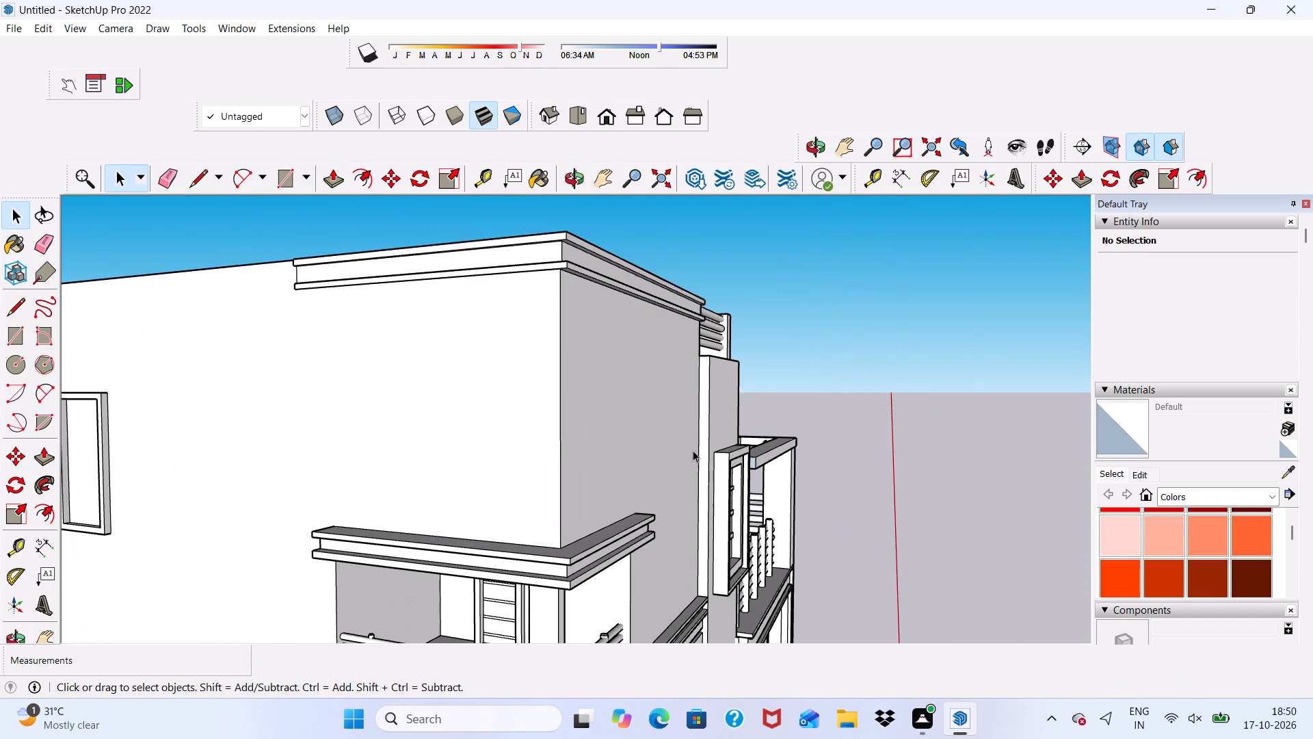
{"action": "scroll", "coordinate": [693, 450], "scroll_direction": "up", "scroll_amount": 1}
{"action": "scroll", "coordinate": [693, 450], "scroll_direction": "down", "scroll_amount": 4}
{"action": "middle_click_drag", "start_coordinate": [693, 450], "coordinate": [364, 428]}
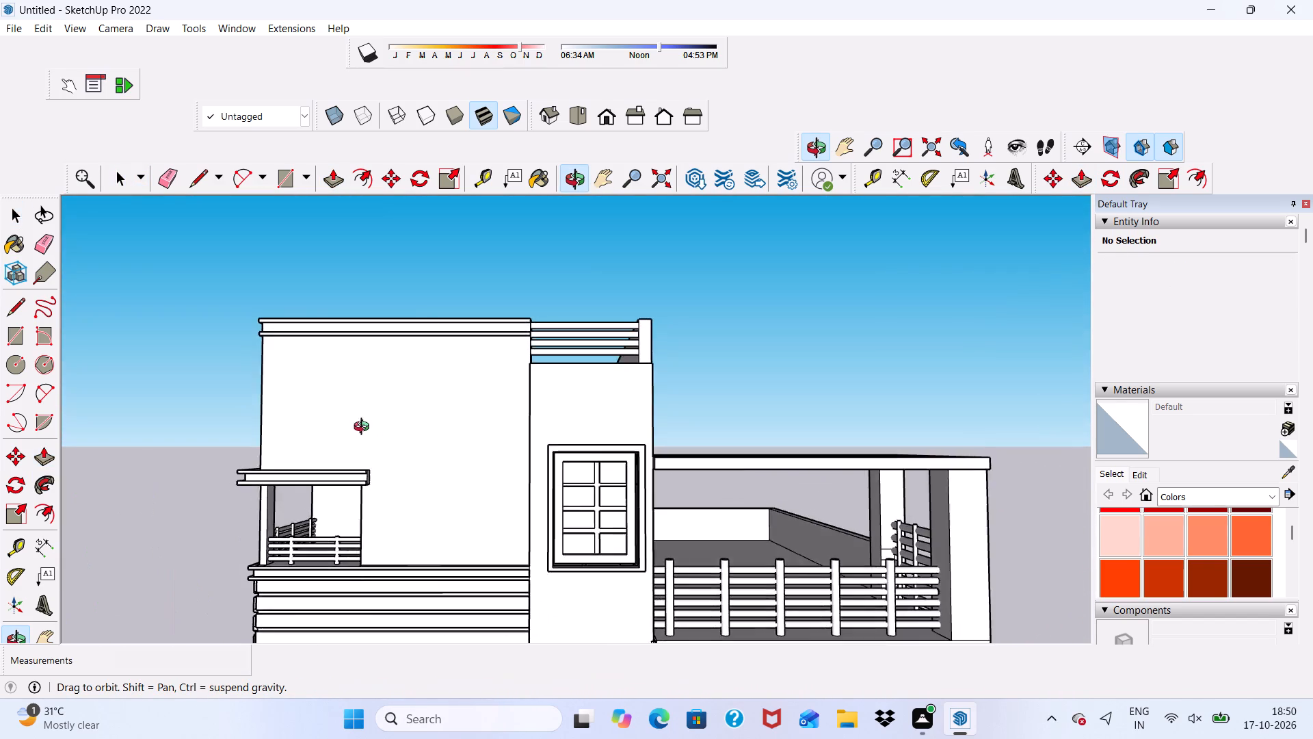
{"action": "middle_click_drag", "start_coordinate": [364, 428], "coordinate": [341, 461]}
{"action": "scroll", "coordinate": [341, 461], "scroll_direction": "up", "scroll_amount": 4}
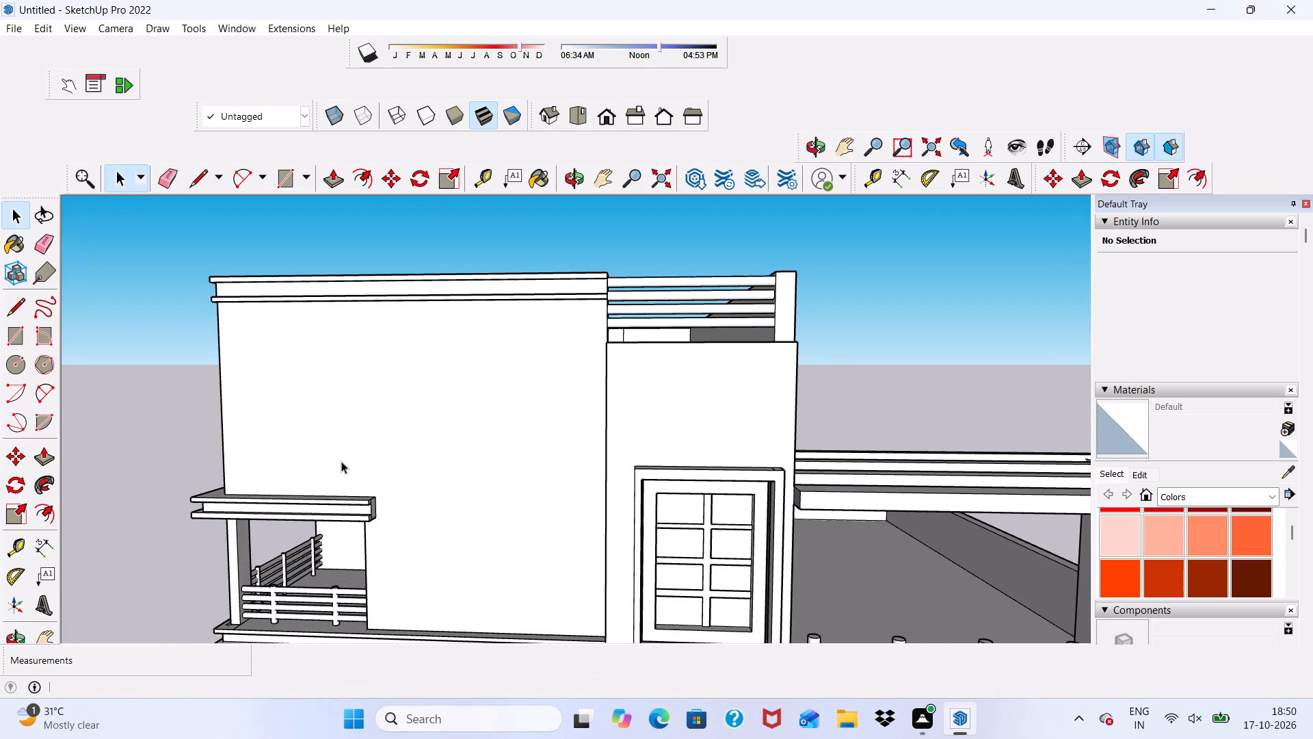
{"action": "scroll", "coordinate": [330, 386], "scroll_direction": "down", "scroll_amount": 5}
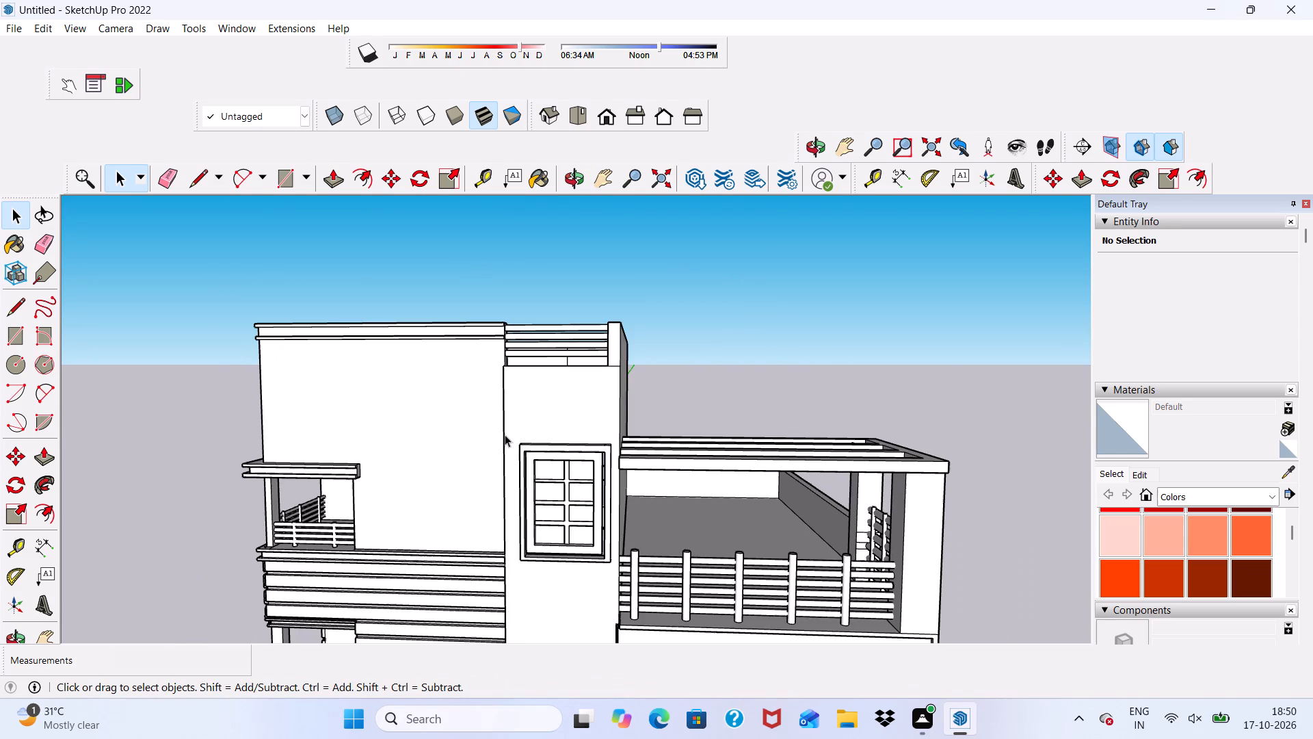
{"action": "scroll", "coordinate": [676, 464], "scroll_direction": "up", "scroll_amount": 2}
{"action": "scroll", "coordinate": [667, 328], "scroll_direction": "down", "scroll_amount": 7}
{"action": "scroll", "coordinate": [656, 336], "scroll_direction": "up", "scroll_amount": 7}
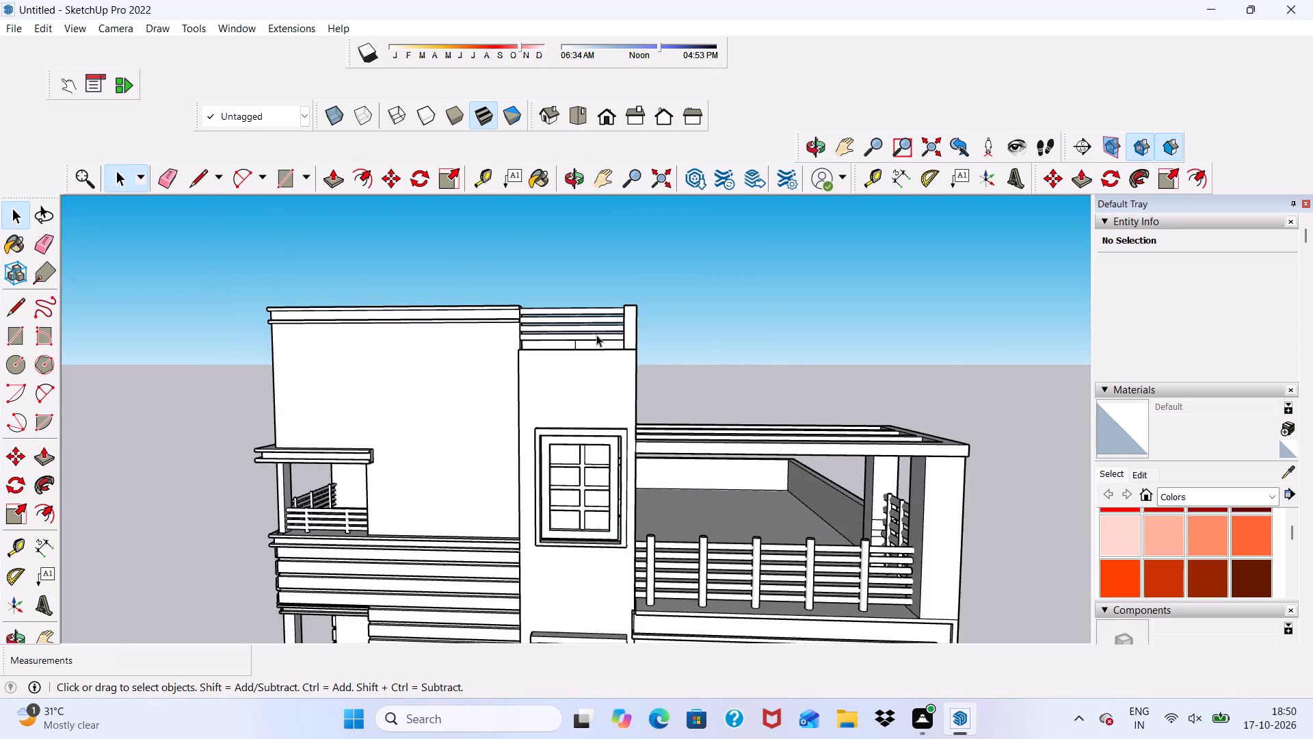
{"action": "scroll", "coordinate": [596, 335], "scroll_direction": "up", "scroll_amount": 8}
{"action": "middle_click_drag", "start_coordinate": [579, 361], "coordinate": [500, 515]}
{"action": "scroll", "coordinate": [505, 357], "scroll_direction": "down", "scroll_amount": 20}
{"action": "scroll", "coordinate": [505, 357], "scroll_direction": "down", "scroll_amount": 1}
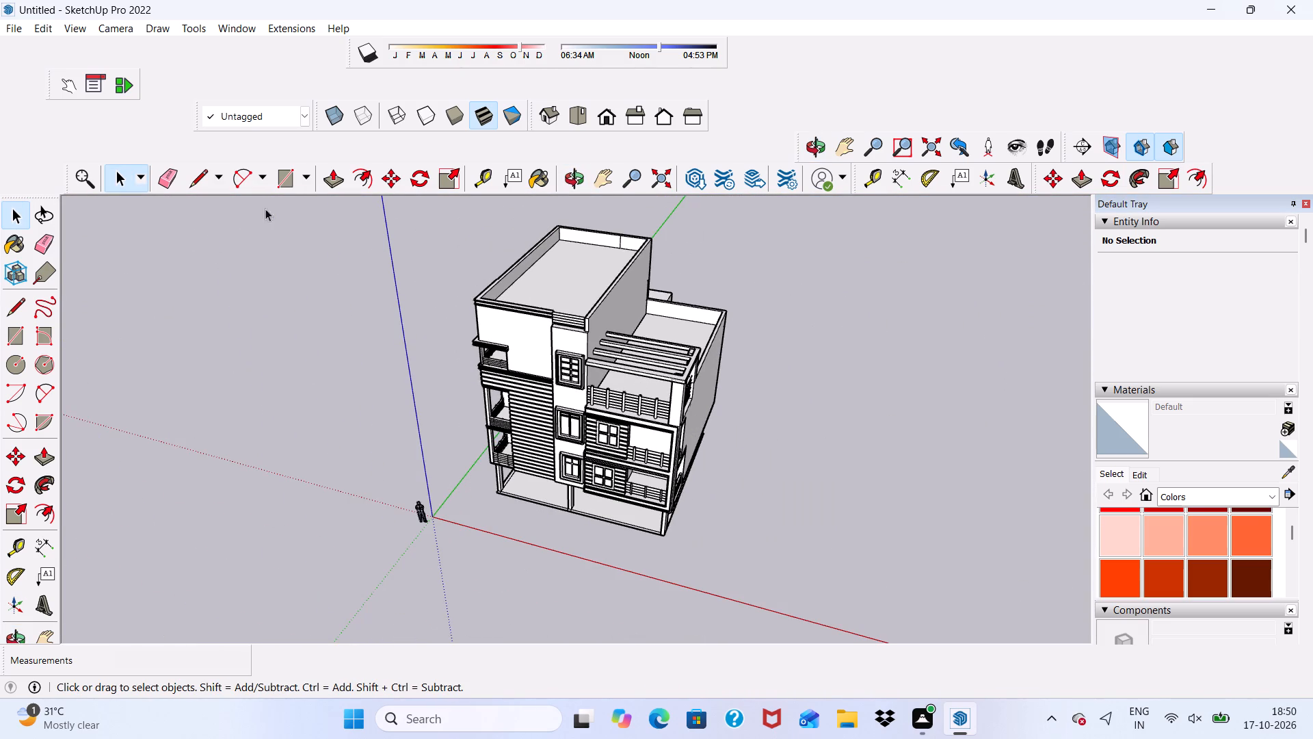
Erase the leftover vertical seam on the inner face of the main roof's rear parapet wall.
{"action": "left_click", "coordinate": [155, 177]}
{"action": "scroll", "coordinate": [371, 259], "scroll_direction": "up", "scroll_amount": 4}
{"action": "scroll", "coordinate": [418, 226], "scroll_direction": "down", "scroll_amount": 6}
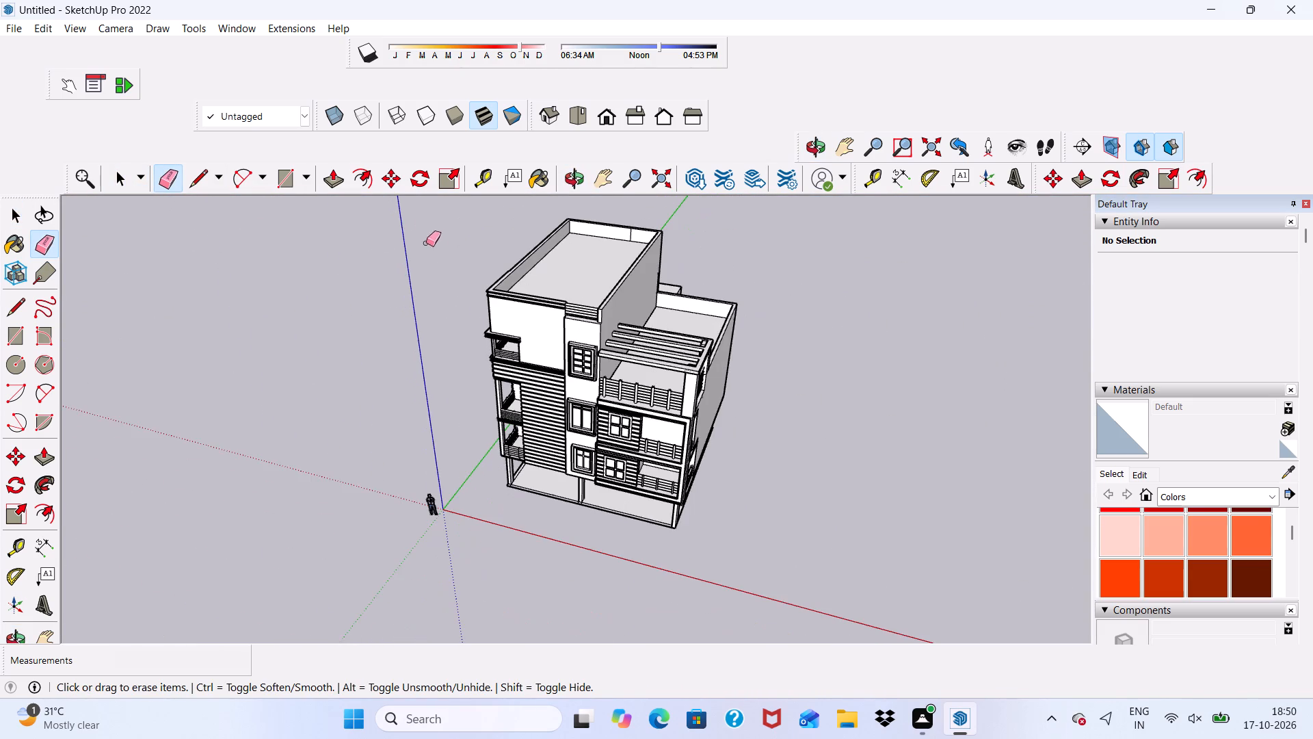
{"action": "scroll", "coordinate": [596, 168], "scroll_direction": "up", "scroll_amount": 20}
{"action": "scroll", "coordinate": [596, 168], "scroll_direction": "up", "scroll_amount": 3}
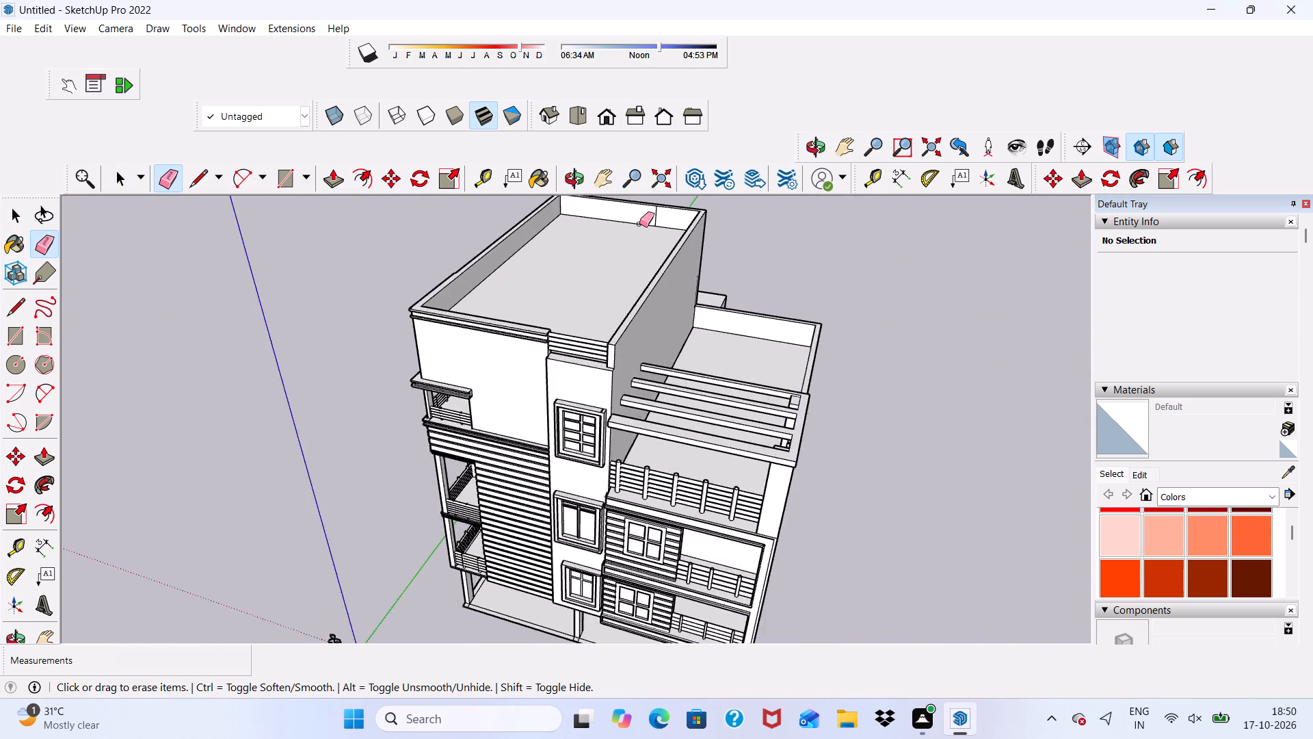
{"action": "scroll", "coordinate": [639, 224], "scroll_direction": "up", "scroll_amount": 7}
{"action": "left_click_drag", "start_coordinate": [668, 214], "coordinate": [693, 213]}
{"action": "scroll", "coordinate": [576, 311], "scroll_direction": "down", "scroll_amount": 5}
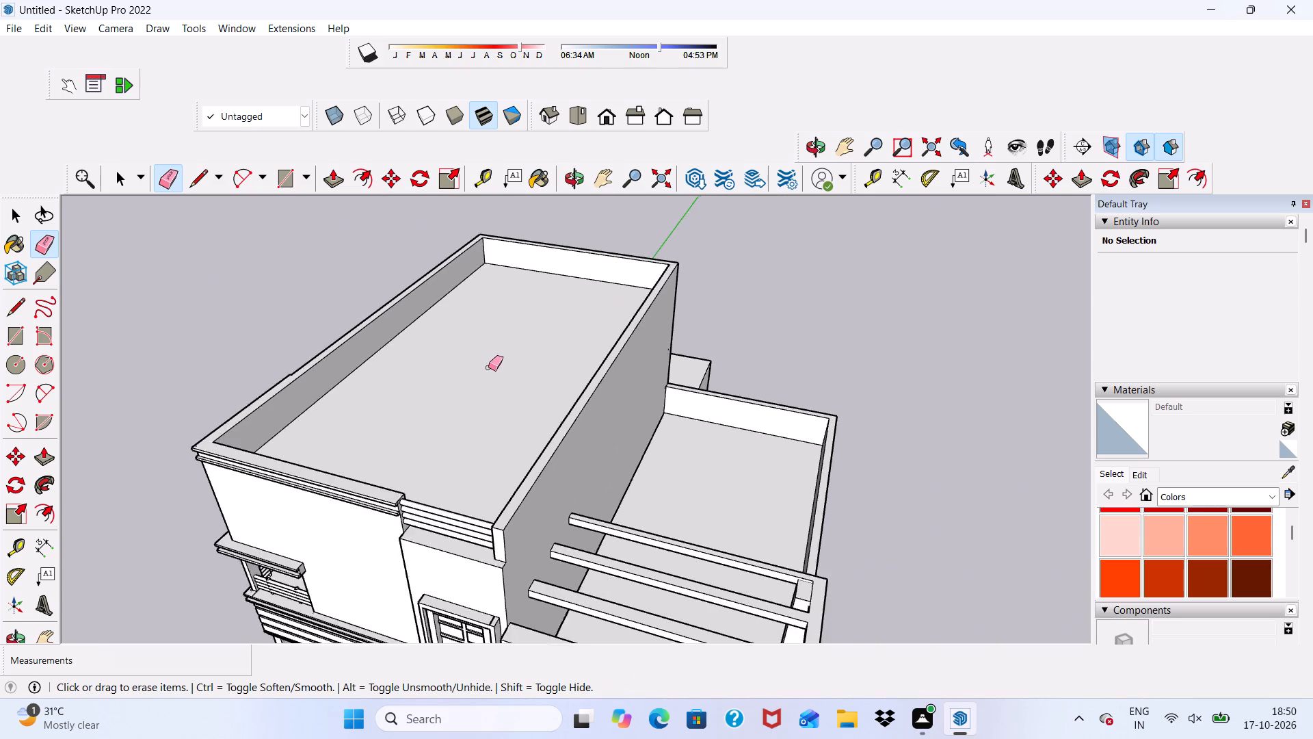
Copy the lowest horizontal rail of the roof parapet opening about 5 5/16" downward as an additional rail.
{"action": "scroll", "coordinate": [488, 367], "scroll_direction": "down", "scroll_amount": 4}
{"action": "middle_click_drag", "start_coordinate": [488, 367], "coordinate": [791, 386]}
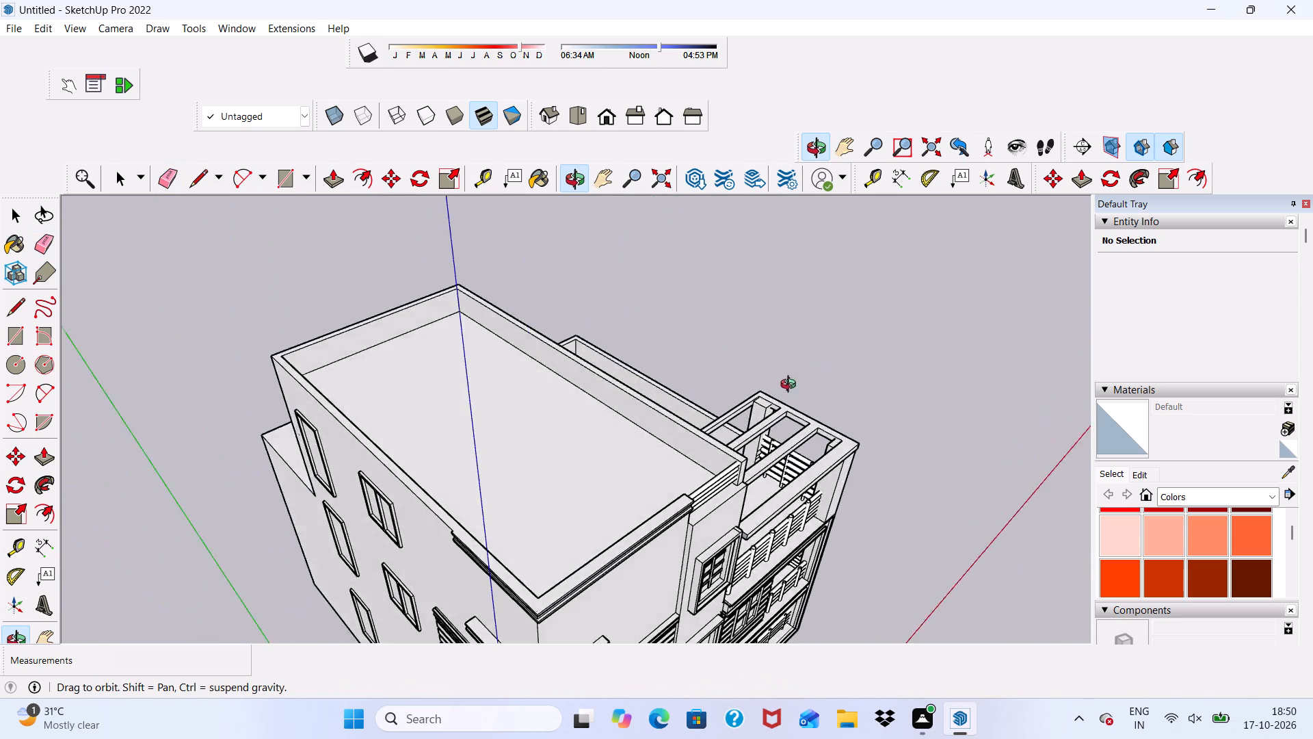
{"action": "middle_click_drag", "start_coordinate": [791, 386], "coordinate": [584, 261]}
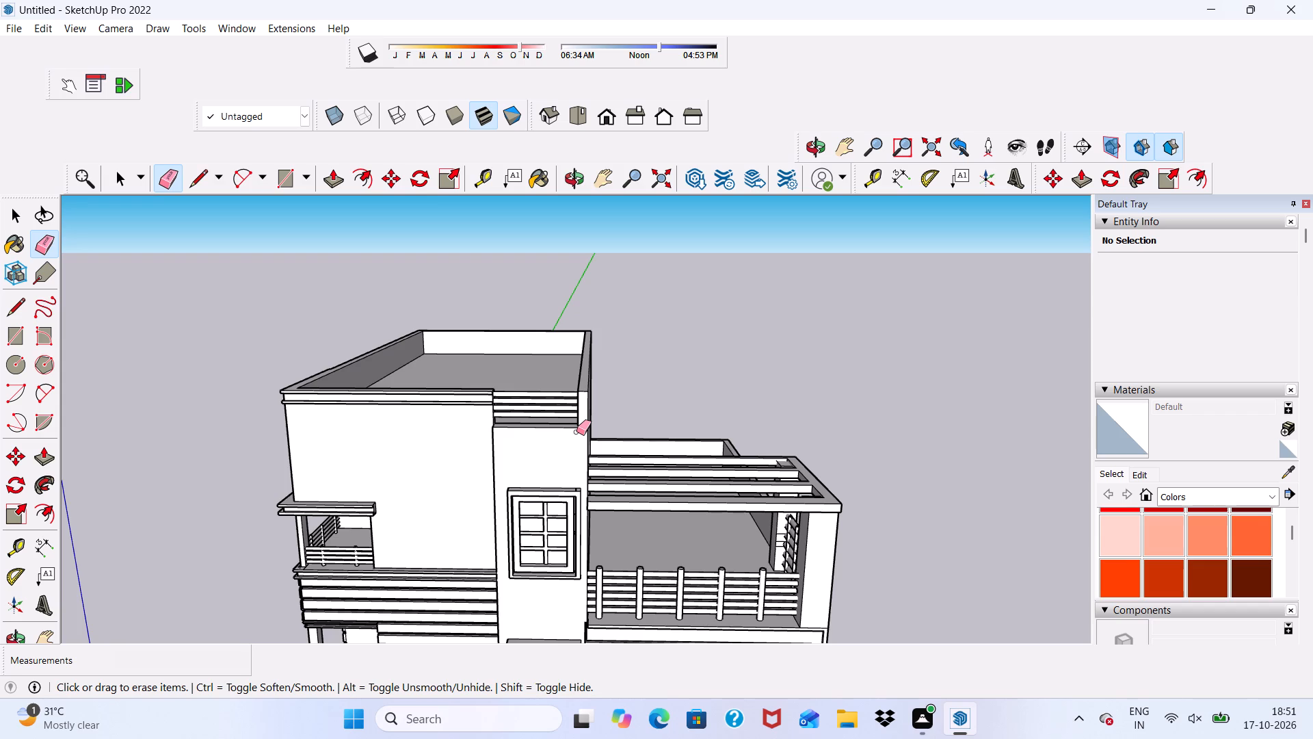
{"action": "key", "text": "space"}
{"action": "scroll", "coordinate": [557, 386], "scroll_direction": "up", "scroll_amount": 7}
{"action": "scroll", "coordinate": [464, 469], "scroll_direction": "up", "scroll_amount": 4}
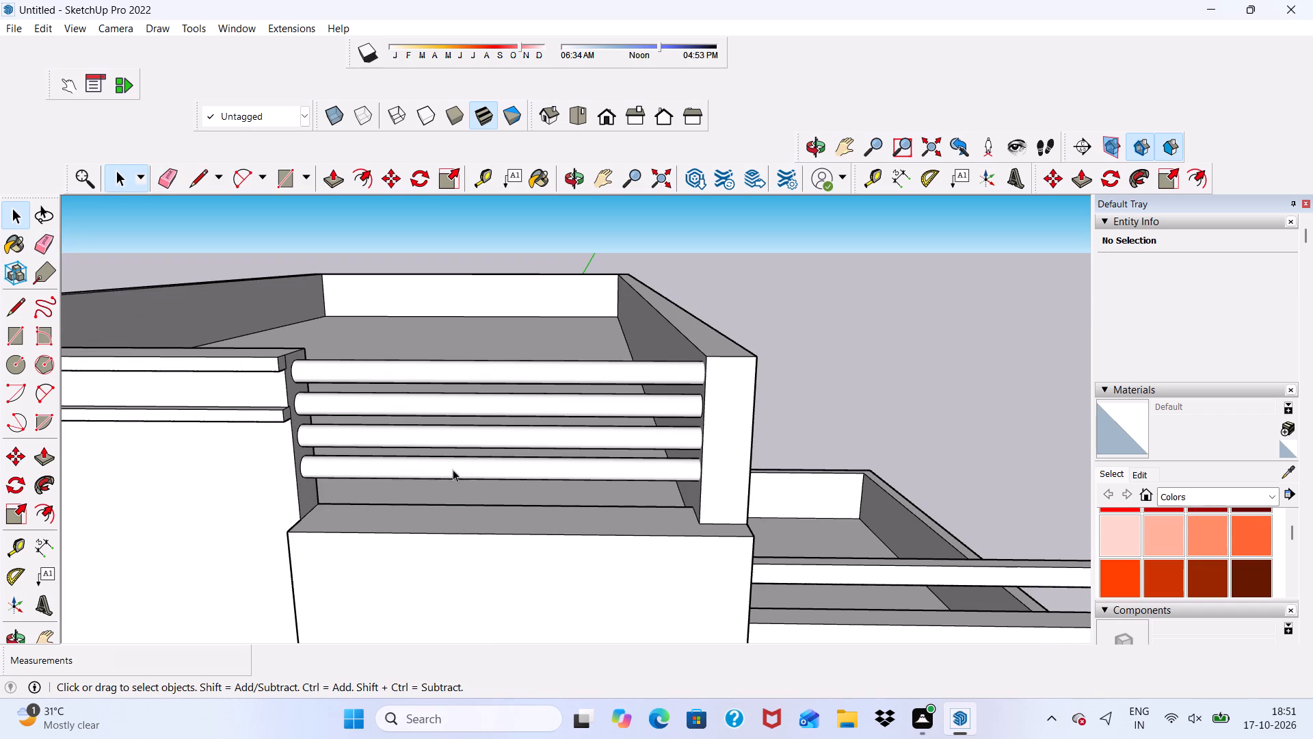
{"action": "double_click", "coordinate": [322, 469]}
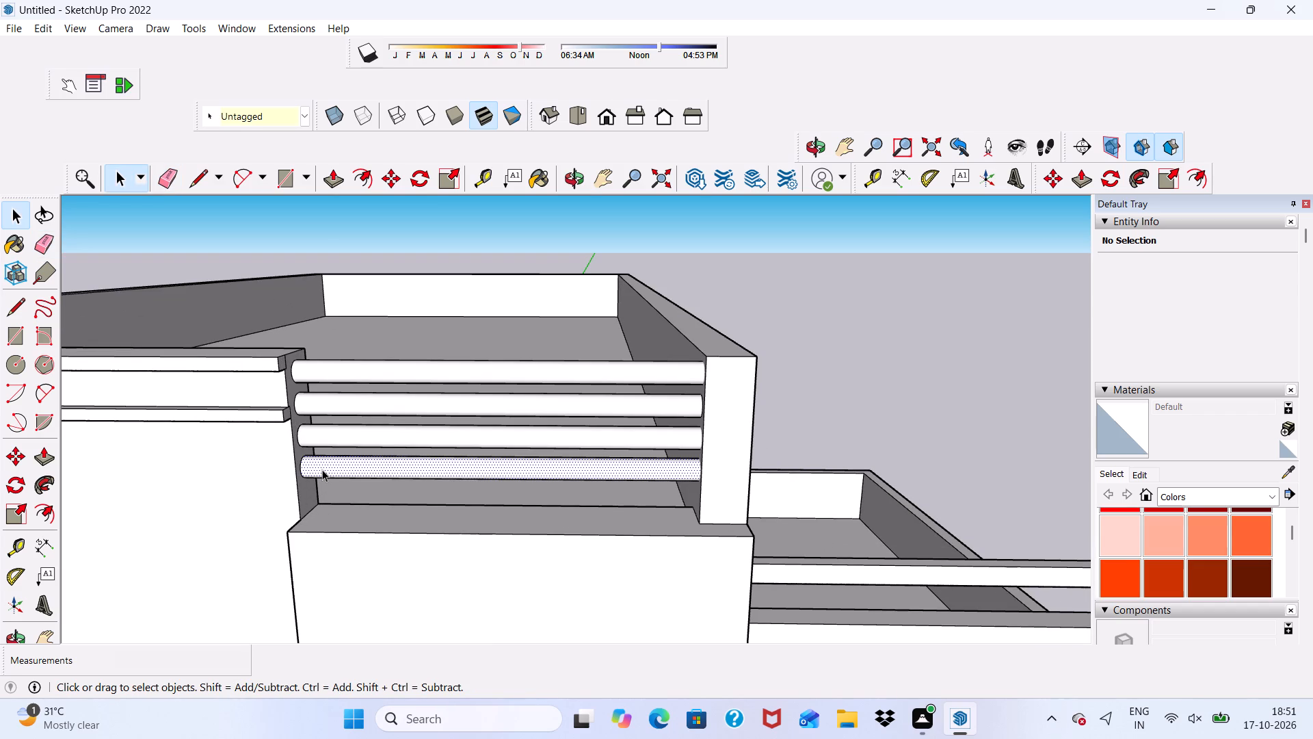
{"action": "left_click", "coordinate": [390, 182]}
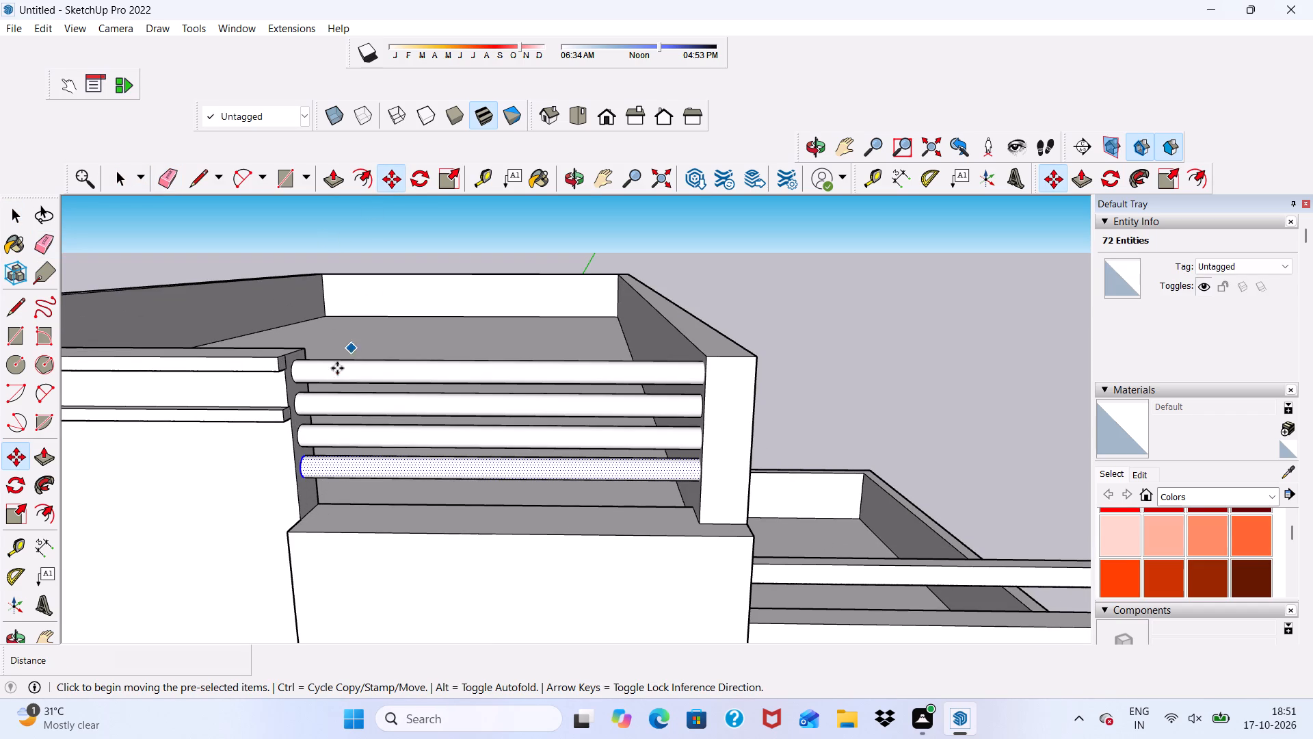
{"action": "scroll", "coordinate": [324, 404], "scroll_direction": "up", "scroll_amount": 2}
{"action": "left_click", "coordinate": [302, 483]}
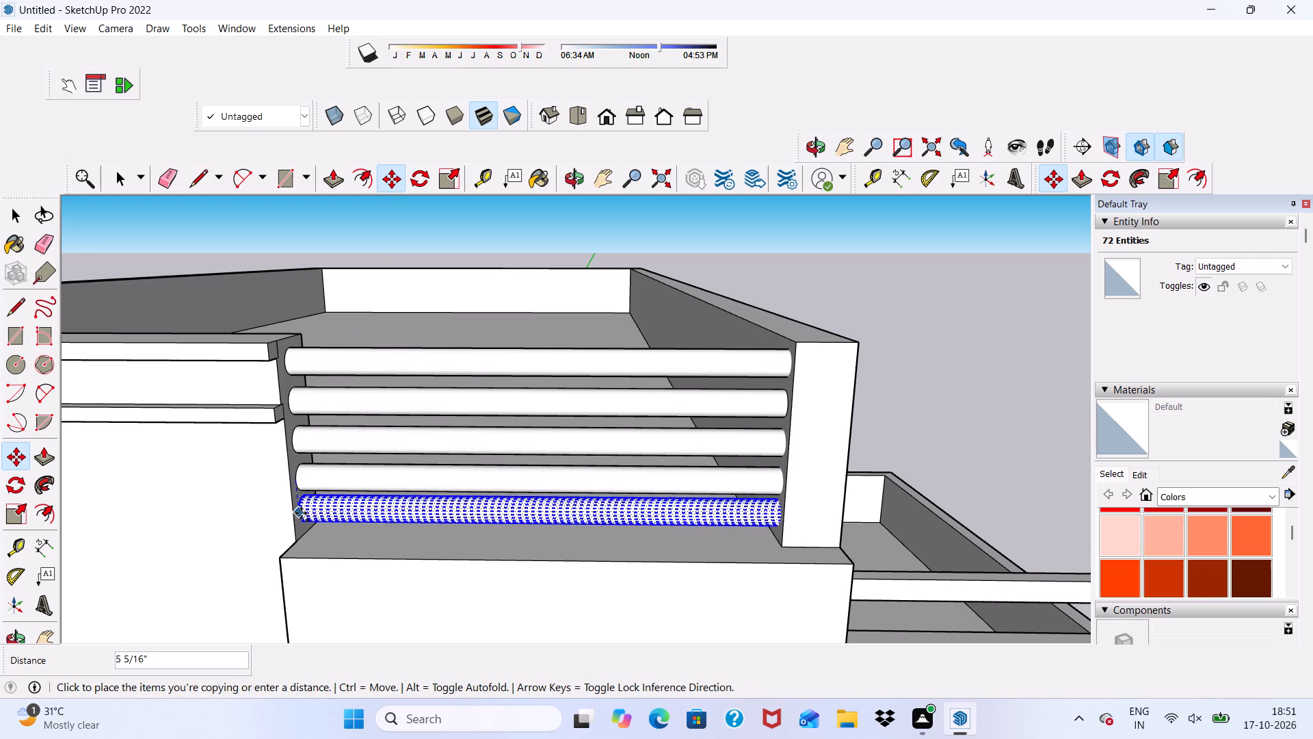
{"action": "left_click", "coordinate": [301, 514]}
{"action": "key", "text": "space"}
{"action": "left_click", "coordinate": [924, 305]}
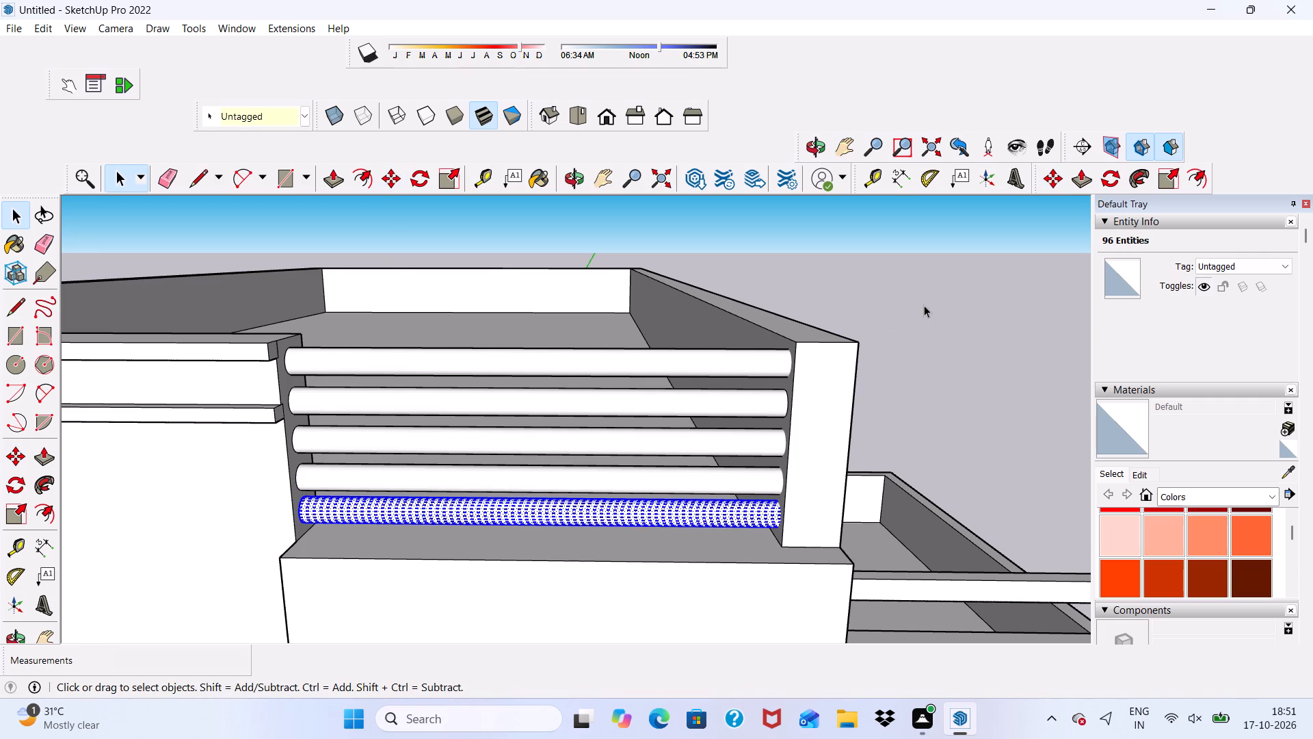
Examine the railed parapet opening, roof, terrace pergola and overall facade from several sides.
{"action": "scroll", "coordinate": [814, 327], "scroll_direction": "down", "scroll_amount": 4}
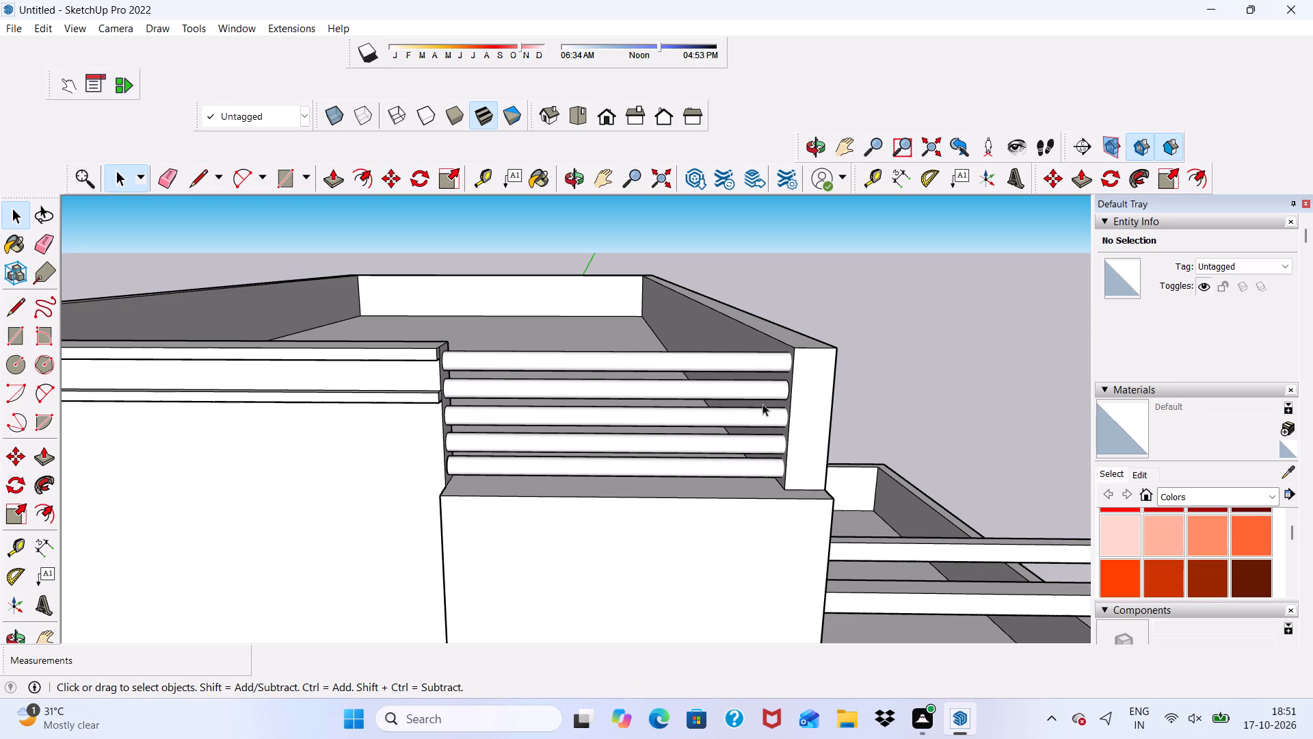
{"action": "scroll", "coordinate": [762, 404], "scroll_direction": "down", "scroll_amount": 13}
{"action": "middle_click_drag", "start_coordinate": [743, 437], "coordinate": [683, 401]}
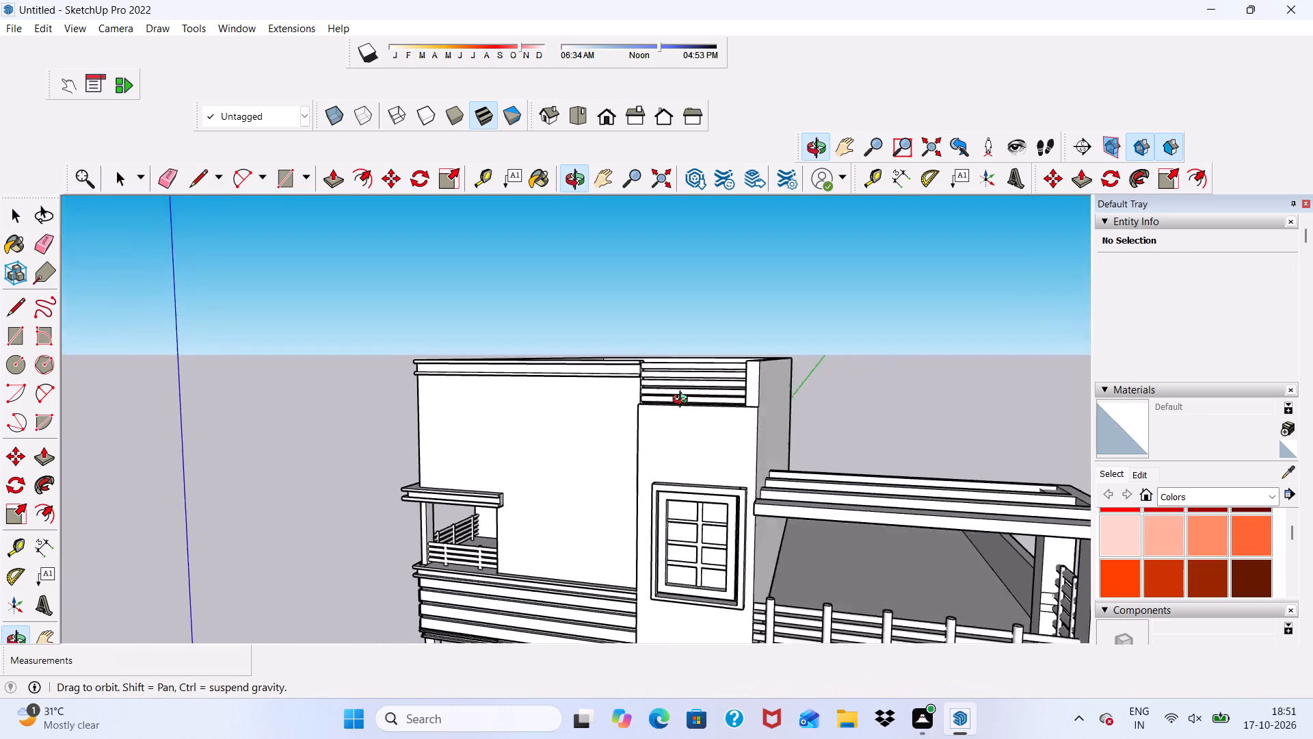
{"action": "middle_click_drag", "start_coordinate": [683, 401], "coordinate": [738, 430]}
{"action": "scroll", "coordinate": [739, 430], "scroll_direction": "up", "scroll_amount": 3}
{"action": "scroll", "coordinate": [717, 375], "scroll_direction": "down", "scroll_amount": 16}
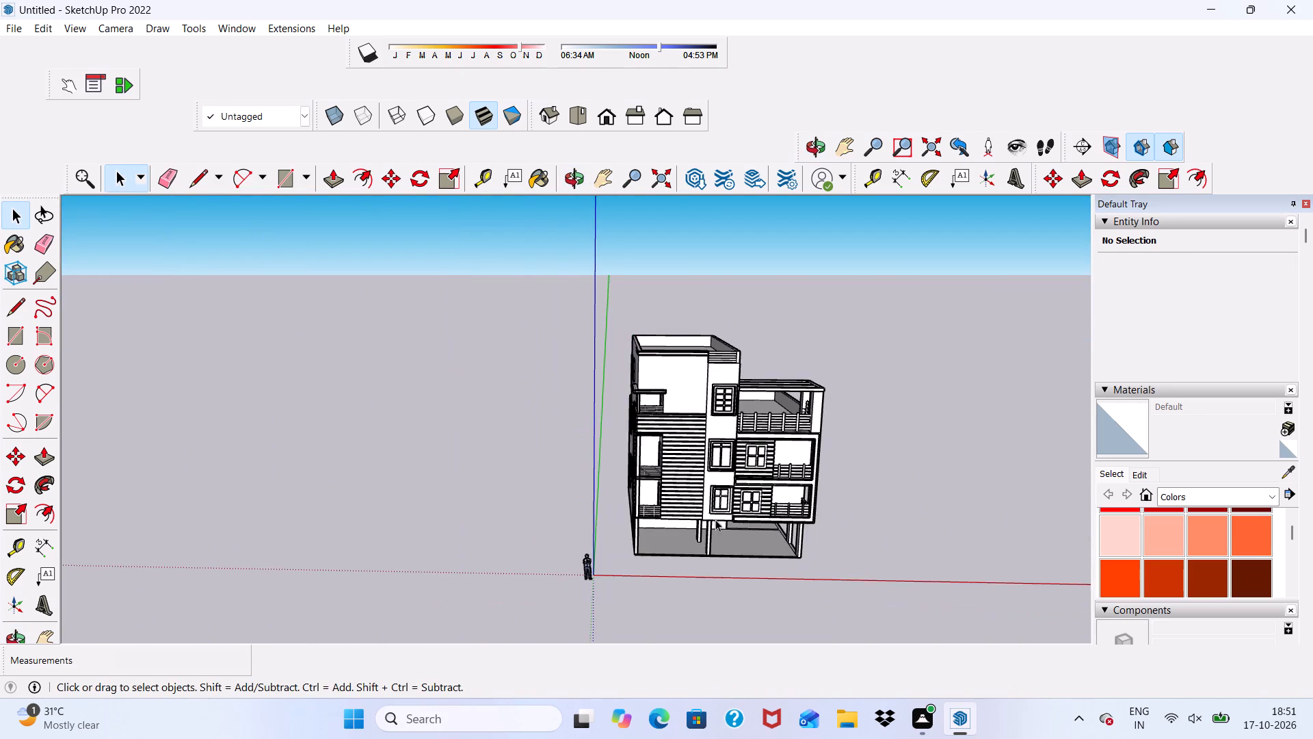
{"action": "middle_click_drag", "start_coordinate": [715, 519], "coordinate": [847, 513]}
{"action": "scroll", "coordinate": [648, 446], "scroll_direction": "up", "scroll_amount": 9}
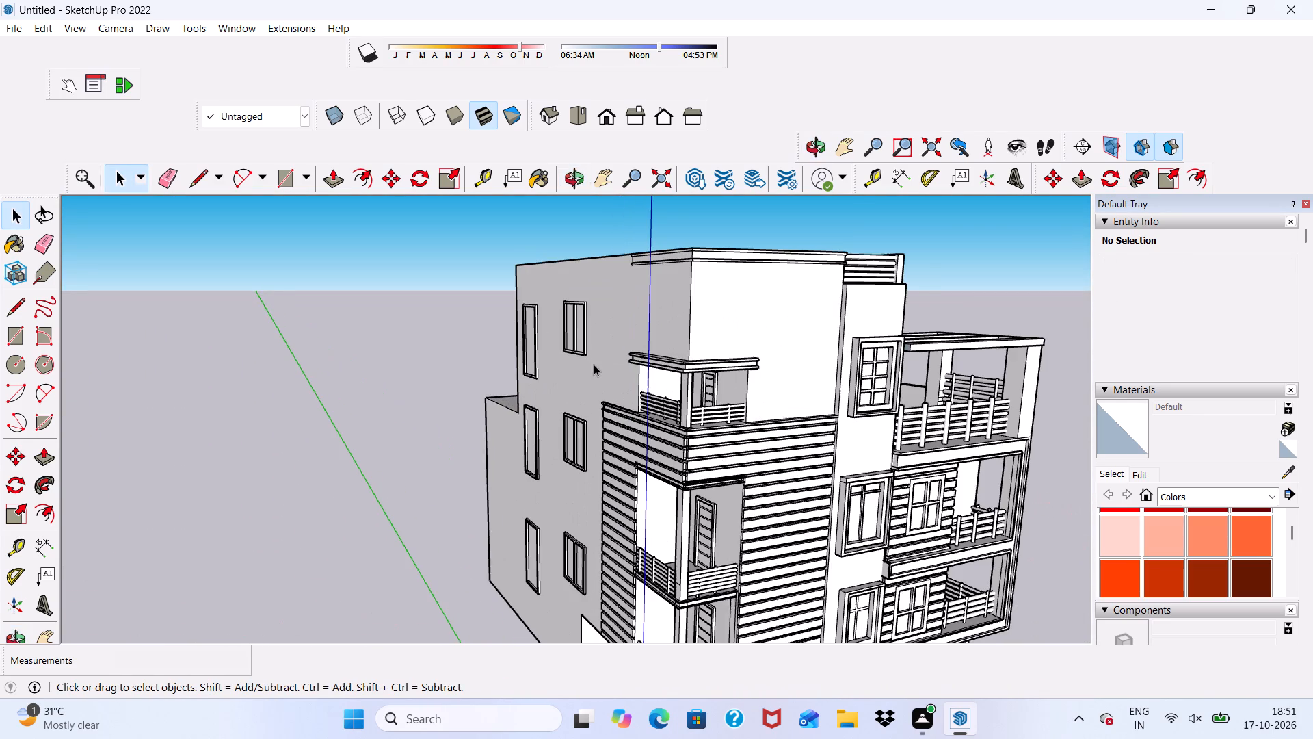
{"action": "scroll", "coordinate": [594, 369], "scroll_direction": "up", "scroll_amount": 1}
{"action": "scroll", "coordinate": [904, 229], "scroll_direction": "up", "scroll_amount": 1}
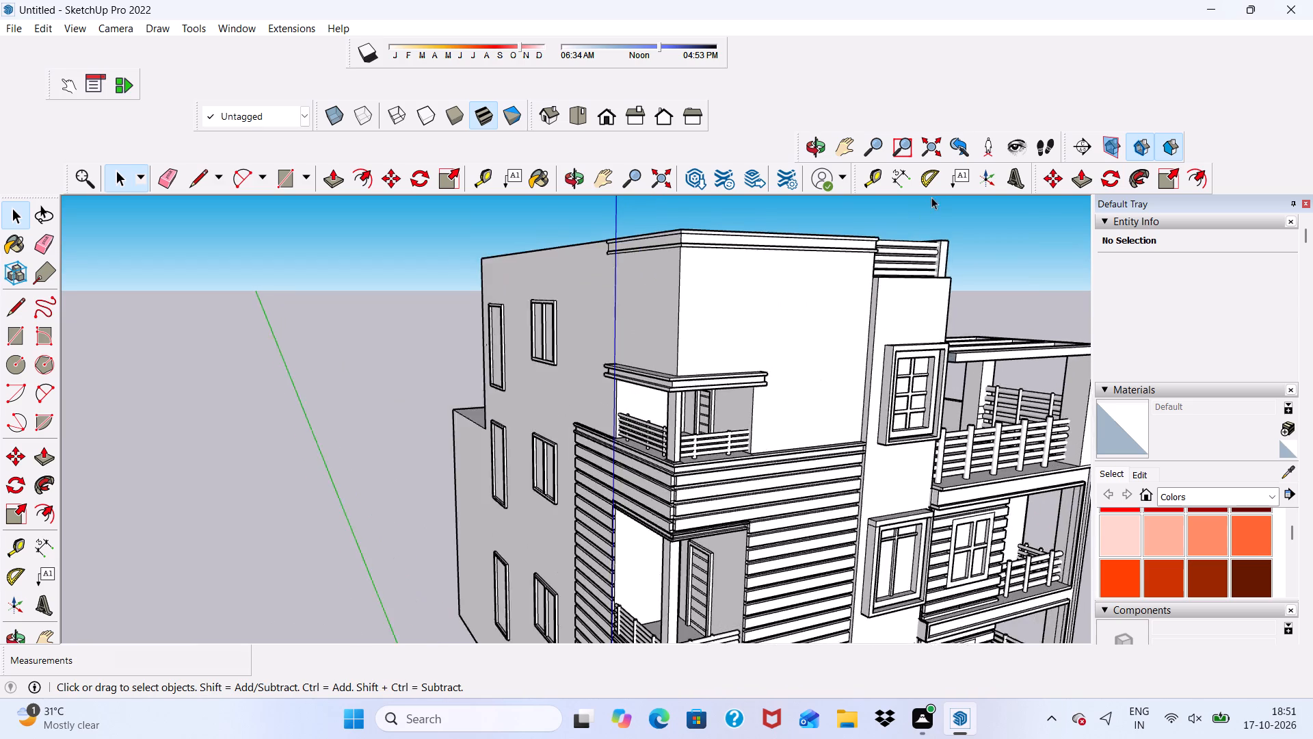
{"action": "scroll", "coordinate": [931, 197], "scroll_direction": "up", "scroll_amount": 1}
{"action": "scroll", "coordinate": [859, 316], "scroll_direction": "down", "scroll_amount": 8}
{"action": "scroll", "coordinate": [779, 313], "scroll_direction": "up", "scroll_amount": 5}
{"action": "scroll", "coordinate": [767, 308], "scroll_direction": "down", "scroll_amount": 4}
{"action": "middle_click_drag", "start_coordinate": [741, 367], "coordinate": [393, 340]}
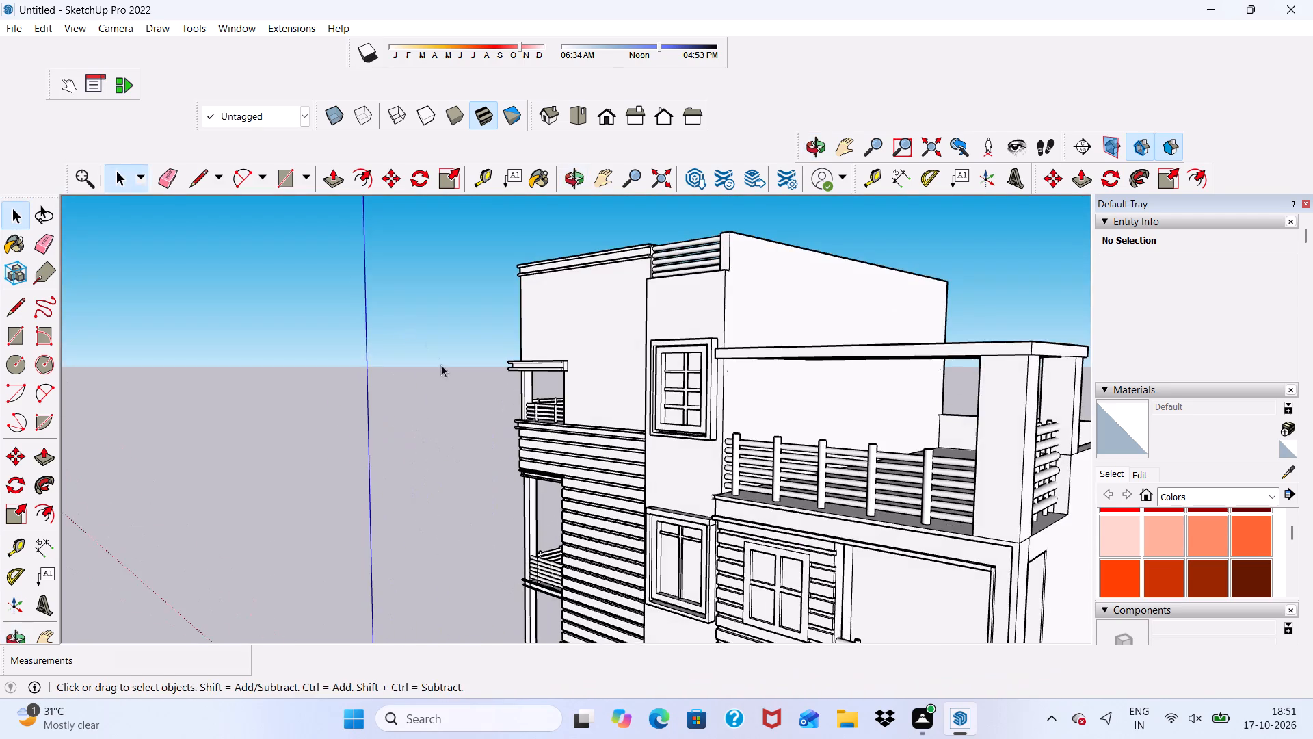
{"action": "middle_click_drag", "start_coordinate": [464, 413], "coordinate": [478, 502]}
{"action": "scroll", "coordinate": [690, 377], "scroll_direction": "up", "scroll_amount": 4}
{"action": "scroll", "coordinate": [737, 267], "scroll_direction": "down", "scroll_amount": 6}
{"action": "scroll", "coordinate": [685, 363], "scroll_direction": "down", "scroll_amount": 5}
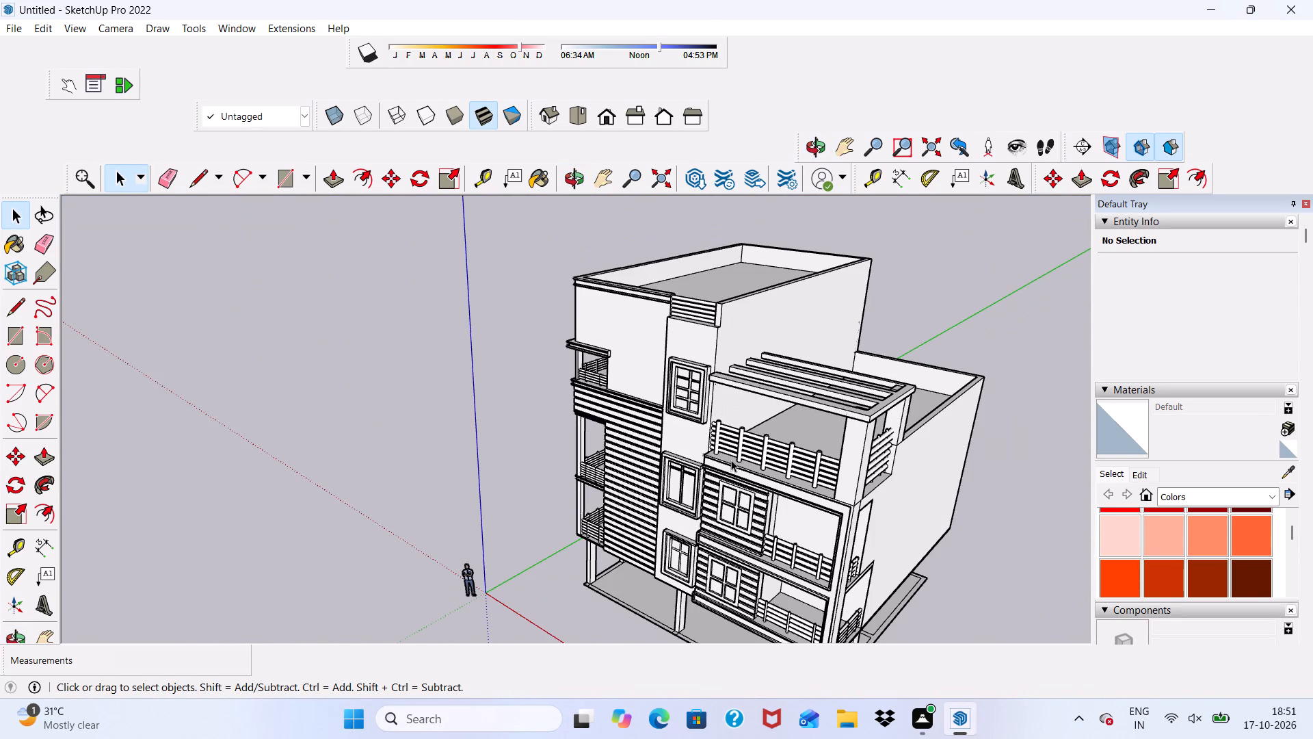
{"action": "middle_click_drag", "start_coordinate": [734, 461], "coordinate": [206, 517]}
{"action": "scroll", "coordinate": [825, 338], "scroll_direction": "up", "scroll_amount": 4}
{"action": "scroll", "coordinate": [659, 382], "scroll_direction": "down", "scroll_amount": 4}
{"action": "middle_click_drag", "start_coordinate": [201, 541], "coordinate": [36, 515]}
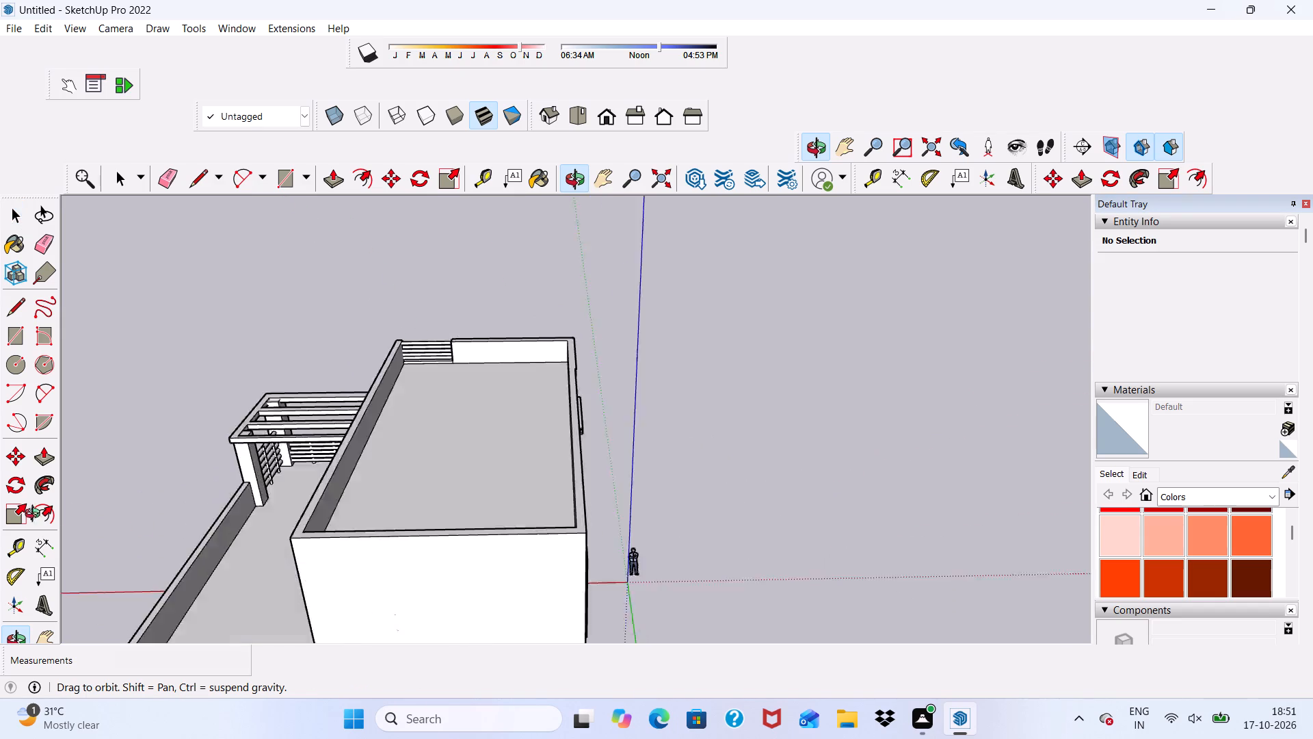
{"action": "middle_click_drag", "start_coordinate": [36, 515], "coordinate": [659, 447]}
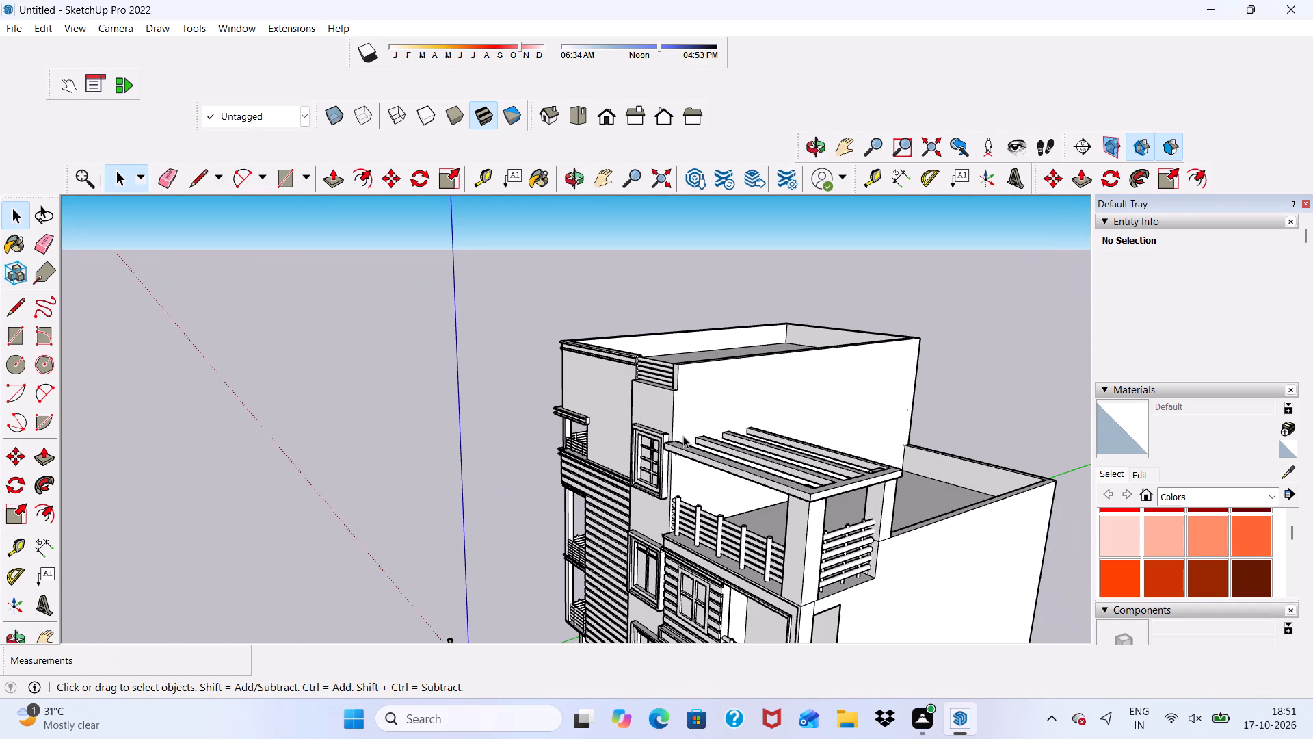
{"action": "scroll", "coordinate": [680, 435], "scroll_direction": "up", "scroll_amount": 3}
{"action": "scroll", "coordinate": [644, 427], "scroll_direction": "down", "scroll_amount": 4}
{"action": "middle_click_drag", "start_coordinate": [566, 443], "coordinate": [755, 379]}
{"action": "scroll", "coordinate": [671, 500], "scroll_direction": "up", "scroll_amount": 5}
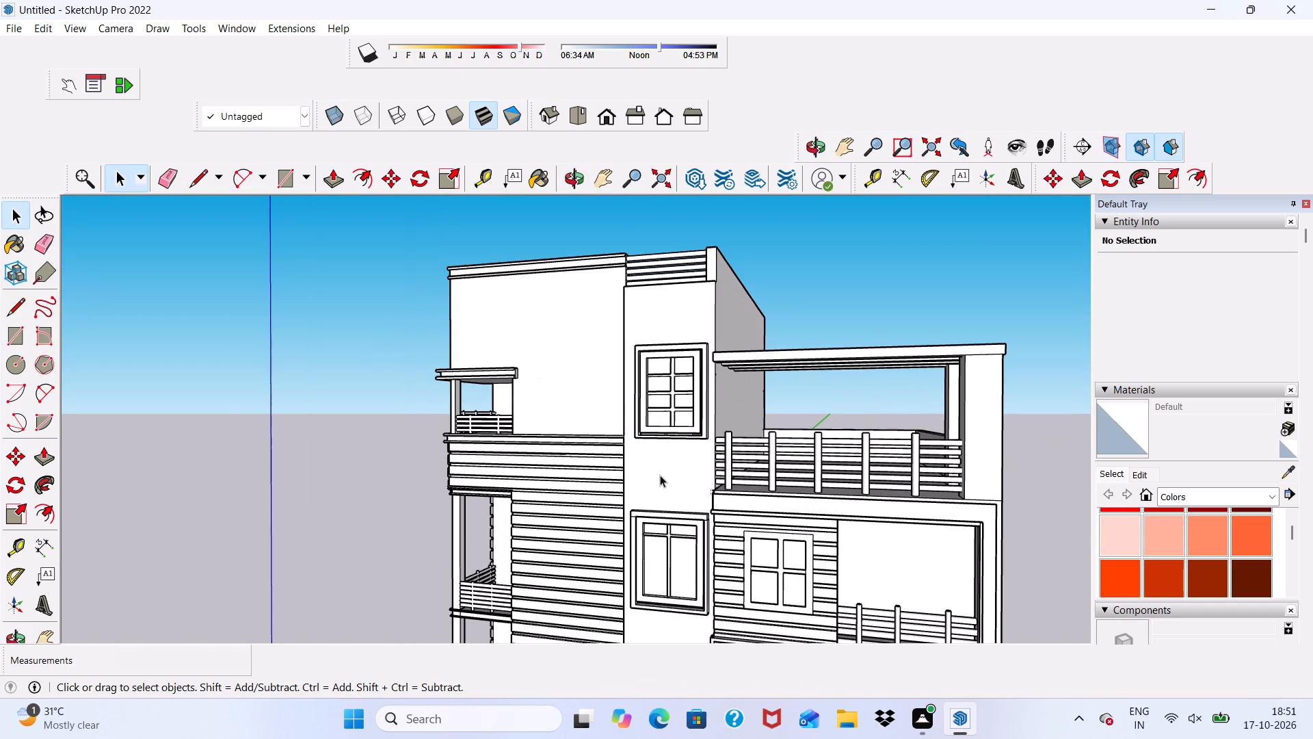
{"action": "scroll", "coordinate": [660, 475], "scroll_direction": "up", "scroll_amount": 7}
{"action": "scroll", "coordinate": [624, 350], "scroll_direction": "down", "scroll_amount": 9}
{"action": "middle_click_drag", "start_coordinate": [610, 383], "coordinate": [610, 384]}
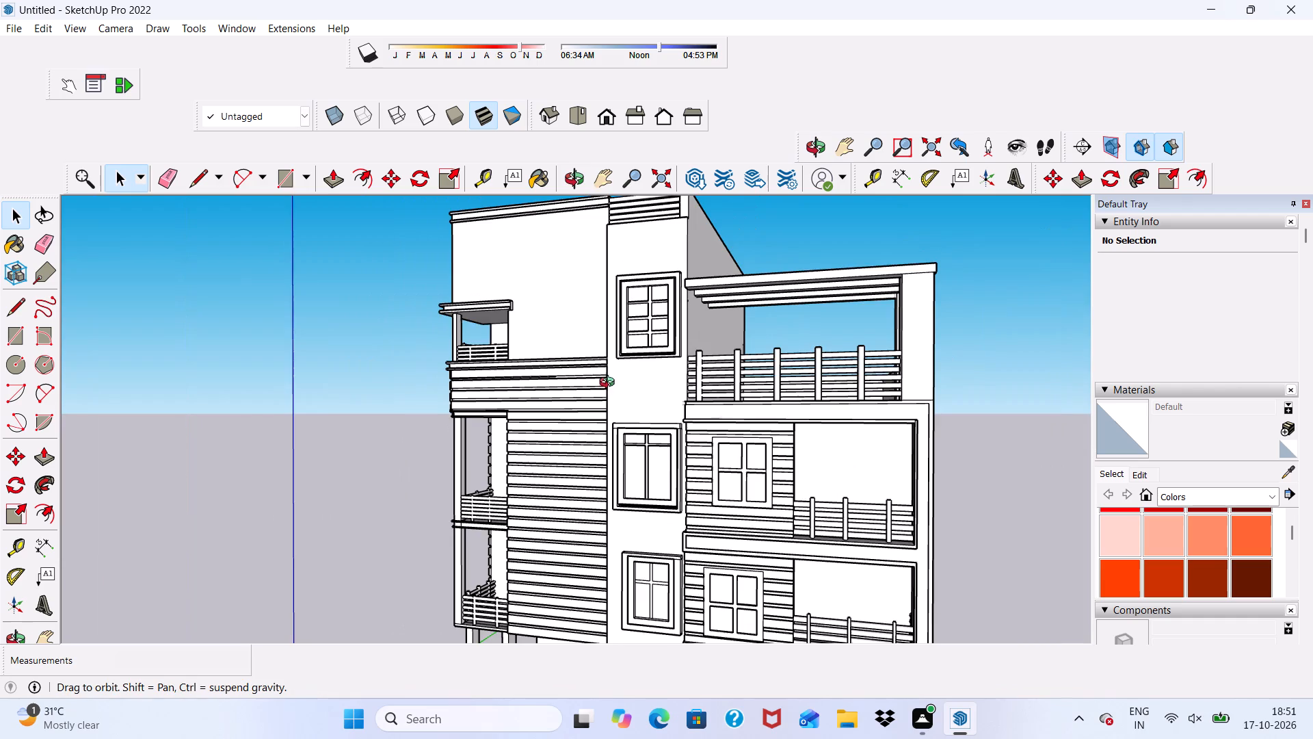
{"action": "middle_click_drag", "start_coordinate": [610, 384], "coordinate": [832, 479]}
Erase the stray horizontal line and its short vertical end on the upper front cladding board below the balcony.
{"action": "scroll", "coordinate": [634, 433], "scroll_direction": "up", "scroll_amount": 8}
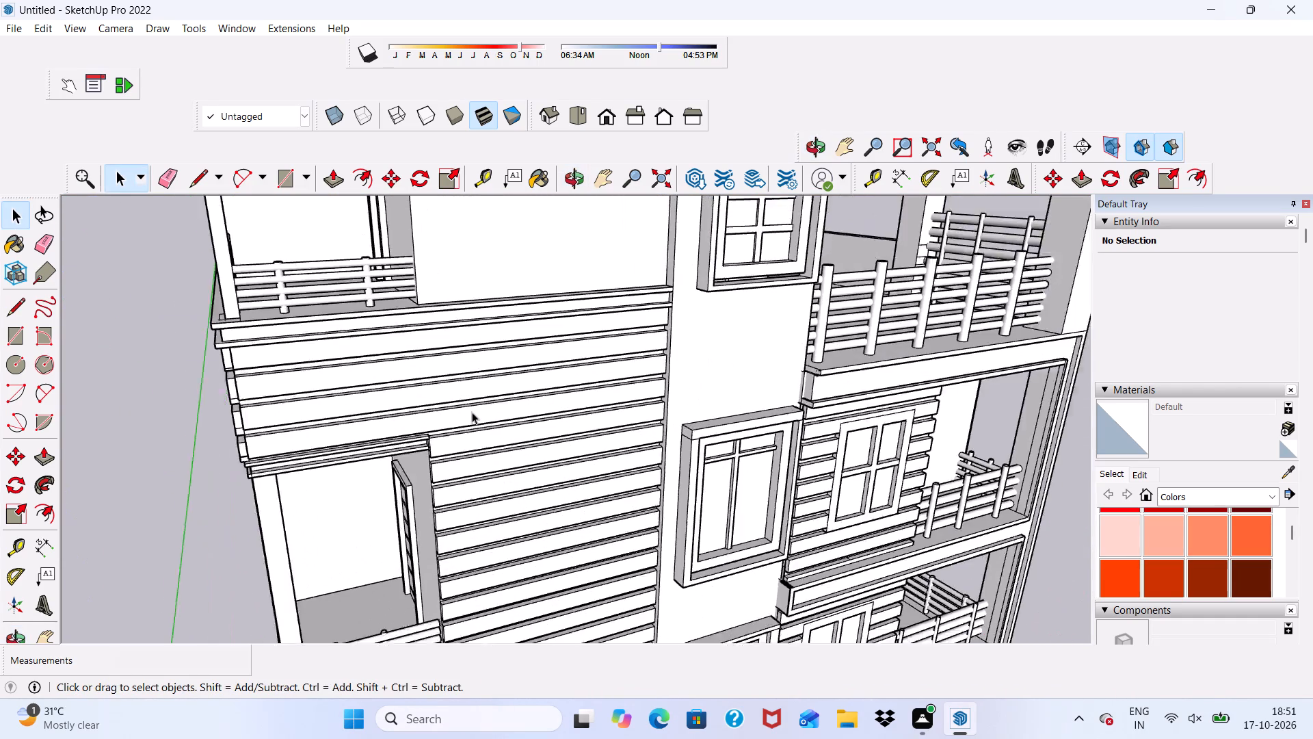
{"action": "scroll", "coordinate": [472, 412], "scroll_direction": "up", "scroll_amount": 6}
{"action": "middle_click_drag", "start_coordinate": [471, 411], "coordinate": [348, 363]}
{"action": "scroll", "coordinate": [348, 366], "scroll_direction": "down", "scroll_amount": 5}
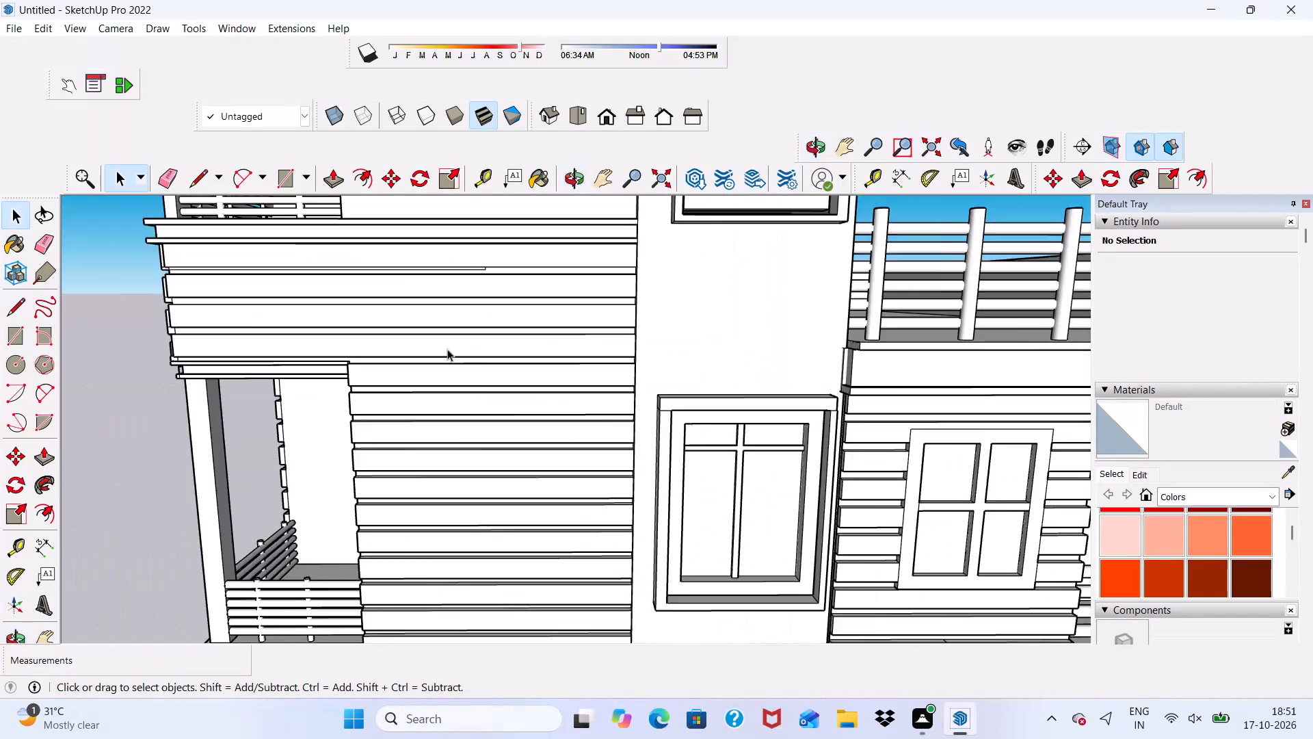
{"action": "scroll", "coordinate": [450, 327], "scroll_direction": "up", "scroll_amount": 1}
{"action": "middle_click_drag", "start_coordinate": [451, 307], "coordinate": [460, 222]}
{"action": "scroll", "coordinate": [457, 229], "scroll_direction": "up", "scroll_amount": 16}
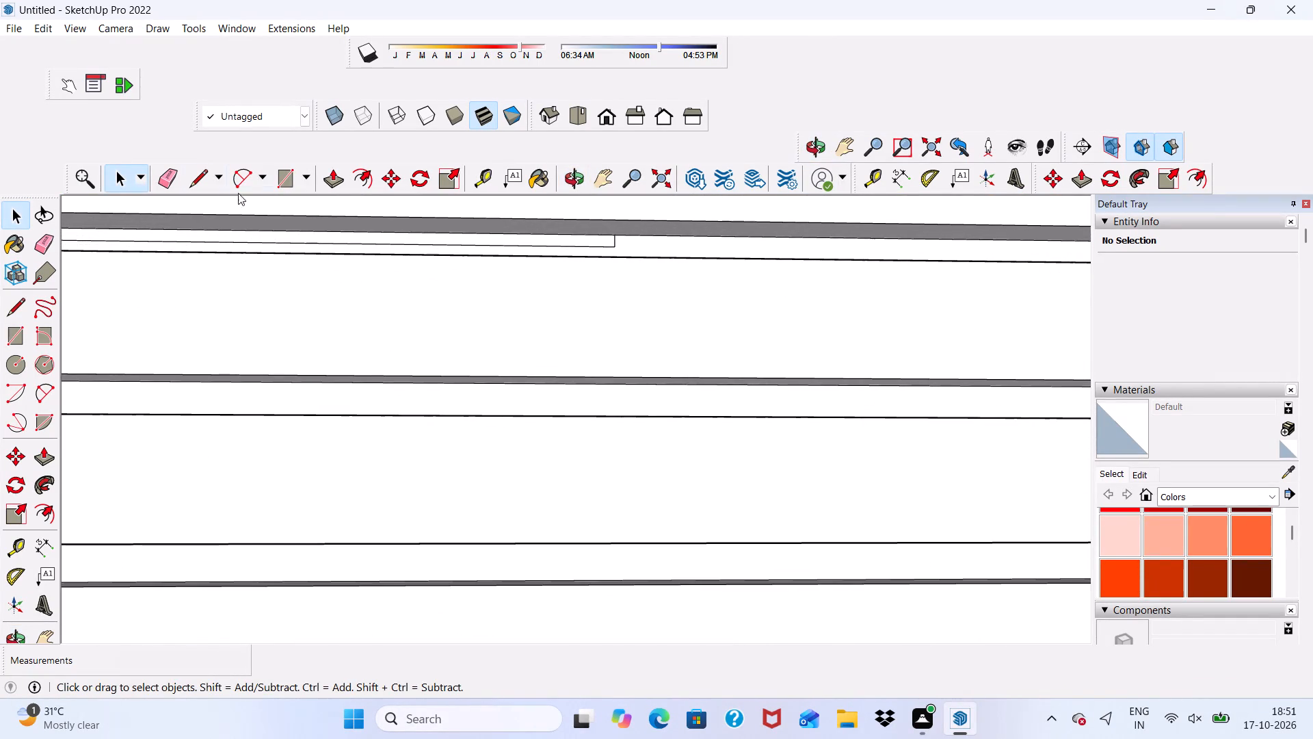
{"action": "left_click", "coordinate": [160, 180]}
{"action": "scroll", "coordinate": [315, 343], "scroll_direction": "down", "scroll_amount": 5}
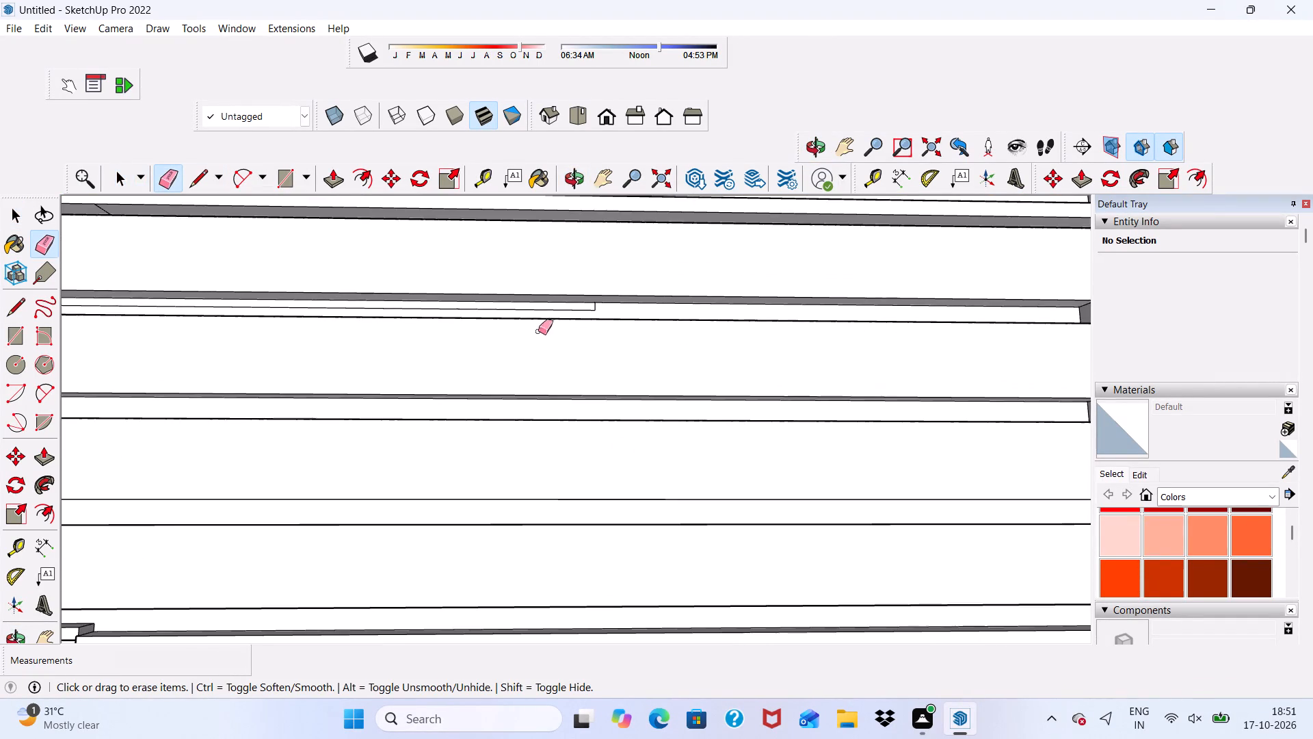
{"action": "scroll", "coordinate": [533, 321], "scroll_direction": "up", "scroll_amount": 11}
{"action": "left_click_drag", "start_coordinate": [532, 313], "coordinate": [535, 323]}
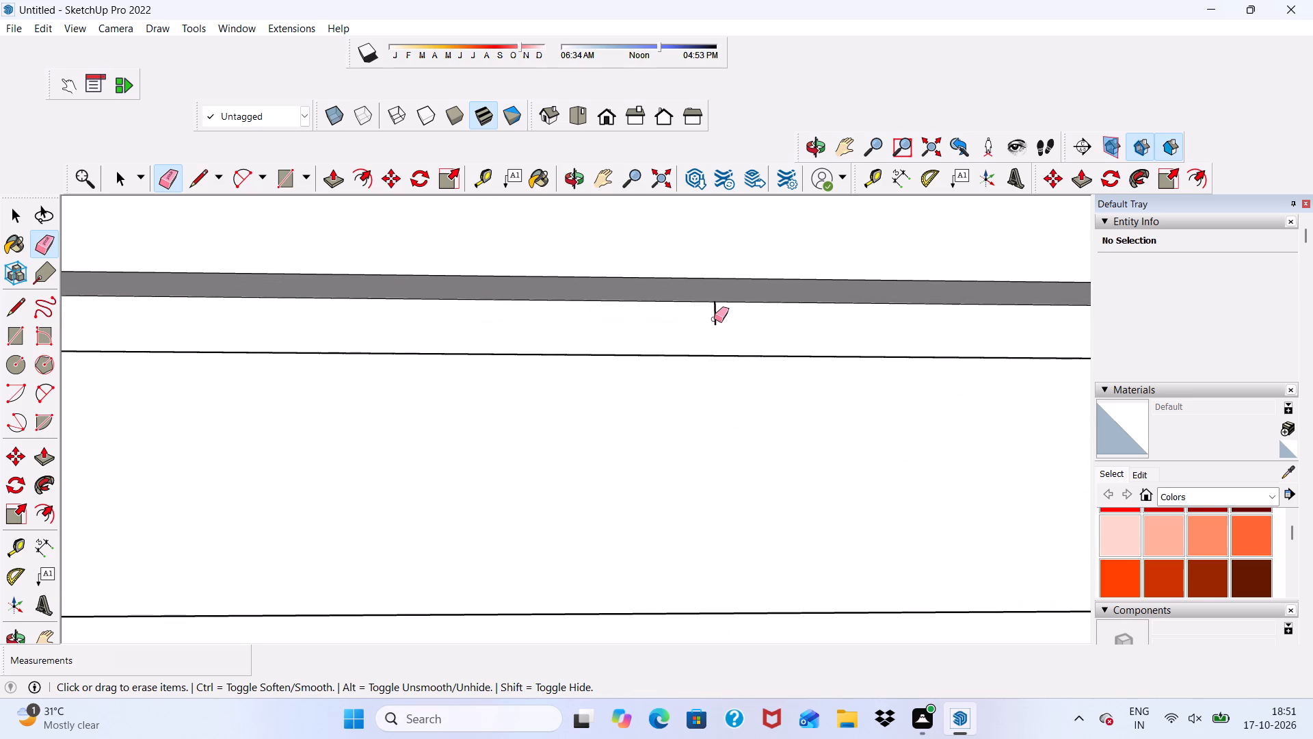
{"action": "left_click", "coordinate": [714, 319]}
{"action": "scroll", "coordinate": [720, 327], "scroll_direction": "down", "scroll_amount": 20}
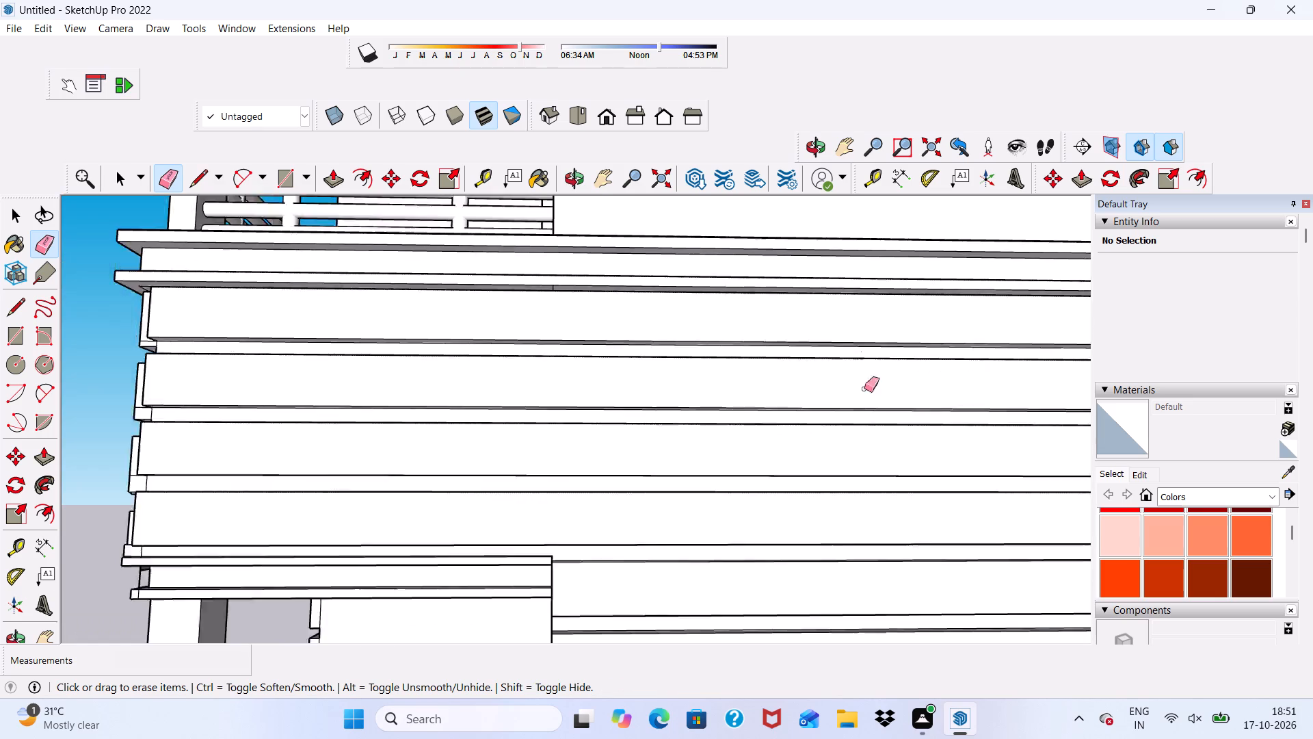
Erase the short seam lines on the end faces of the cladding boards at the building corner below the balcony.
{"action": "scroll", "coordinate": [864, 389], "scroll_direction": "down", "scroll_amount": 1}
{"action": "middle_click_drag", "start_coordinate": [474, 424], "coordinate": [725, 458]}
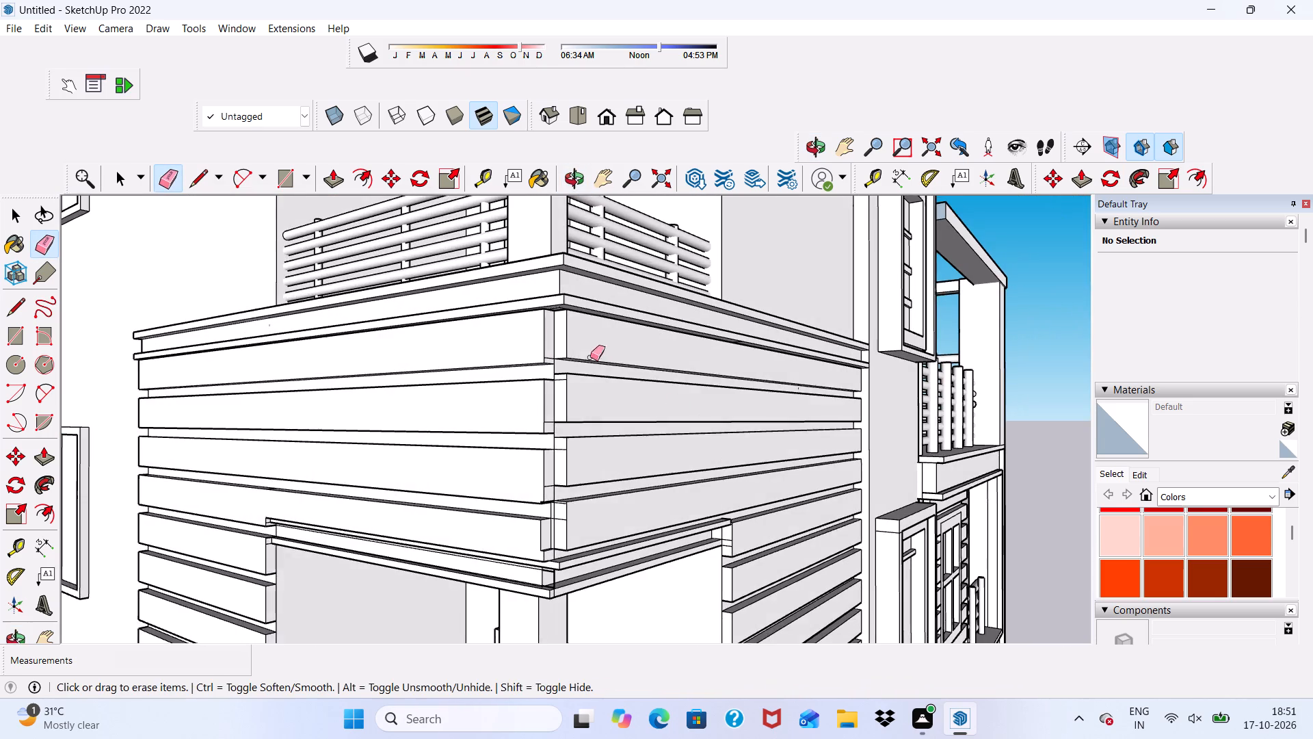
{"action": "scroll", "coordinate": [505, 327], "scroll_direction": "up", "scroll_amount": 4}
{"action": "scroll", "coordinate": [575, 367], "scroll_direction": "up", "scroll_amount": 5}
{"action": "left_click", "coordinate": [576, 389]}
{"action": "left_click_drag", "start_coordinate": [576, 375], "coordinate": [576, 382]}
{"action": "scroll", "coordinate": [579, 350], "scroll_direction": "down", "scroll_amount": 5}
{"action": "scroll", "coordinate": [579, 500], "scroll_direction": "up", "scroll_amount": 4}
{"action": "left_click_drag", "start_coordinate": [570, 454], "coordinate": [571, 471]}
{"action": "scroll", "coordinate": [572, 317], "scroll_direction": "down", "scroll_amount": 5}
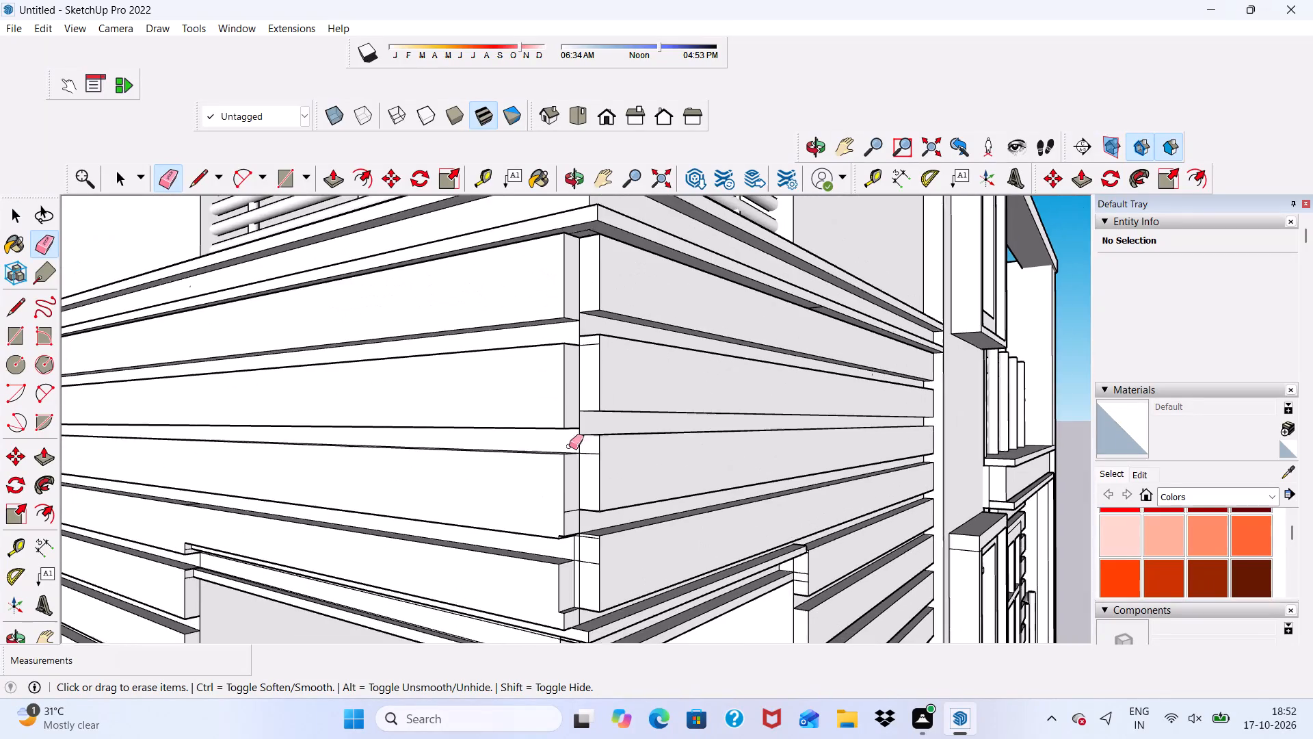
{"action": "scroll", "coordinate": [555, 530], "scroll_direction": "up", "scroll_amount": 5}
{"action": "left_click_drag", "start_coordinate": [584, 491], "coordinate": [583, 510]}
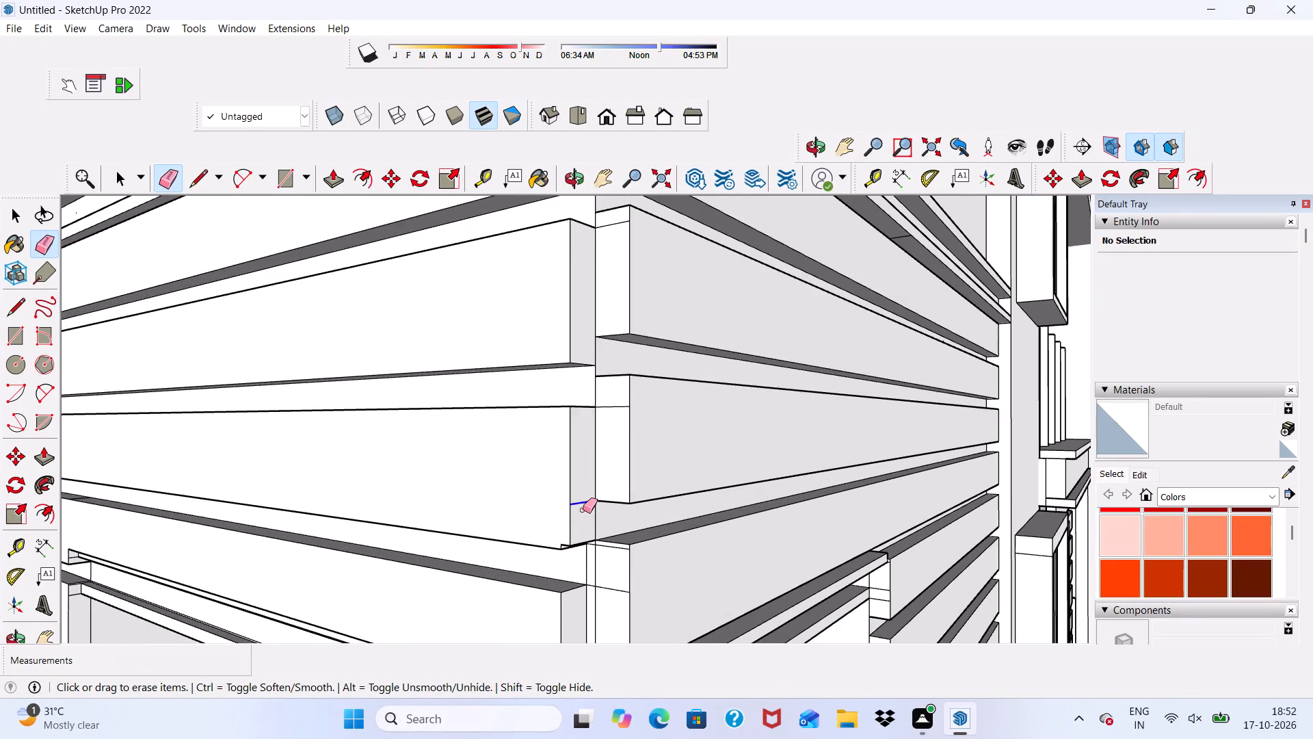
Push/pull the small recessed underside face at the cladding corner about 5/16", flush with the adjoining board's underside.
{"action": "scroll", "coordinate": [583, 517], "scroll_direction": "down", "scroll_amount": 2}
{"action": "middle_click_drag", "start_coordinate": [583, 518], "coordinate": [582, 402]}
{"action": "scroll", "coordinate": [582, 374], "scroll_direction": "up", "scroll_amount": 9}
{"action": "key", "text": "space"}
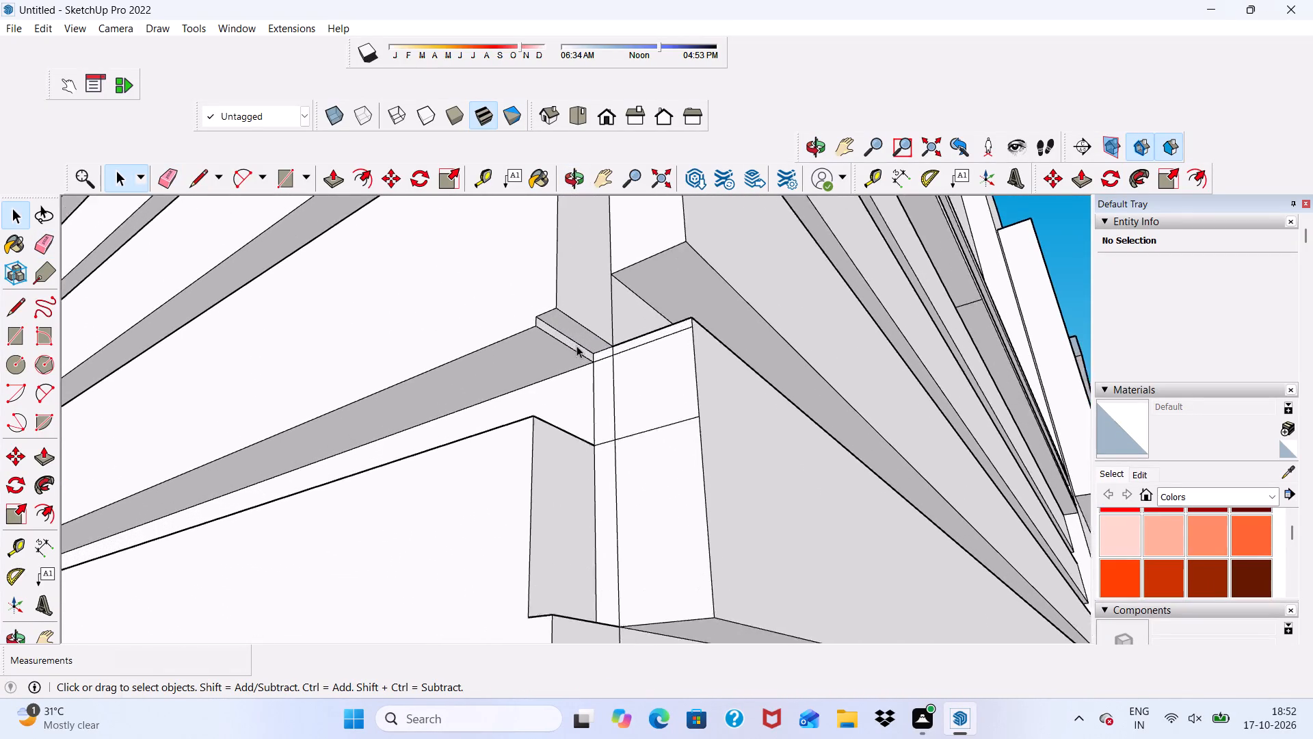
{"action": "scroll", "coordinate": [576, 346], "scroll_direction": "up", "scroll_amount": 2}
{"action": "left_click", "coordinate": [574, 330]}
{"action": "left_click", "coordinate": [337, 176]}
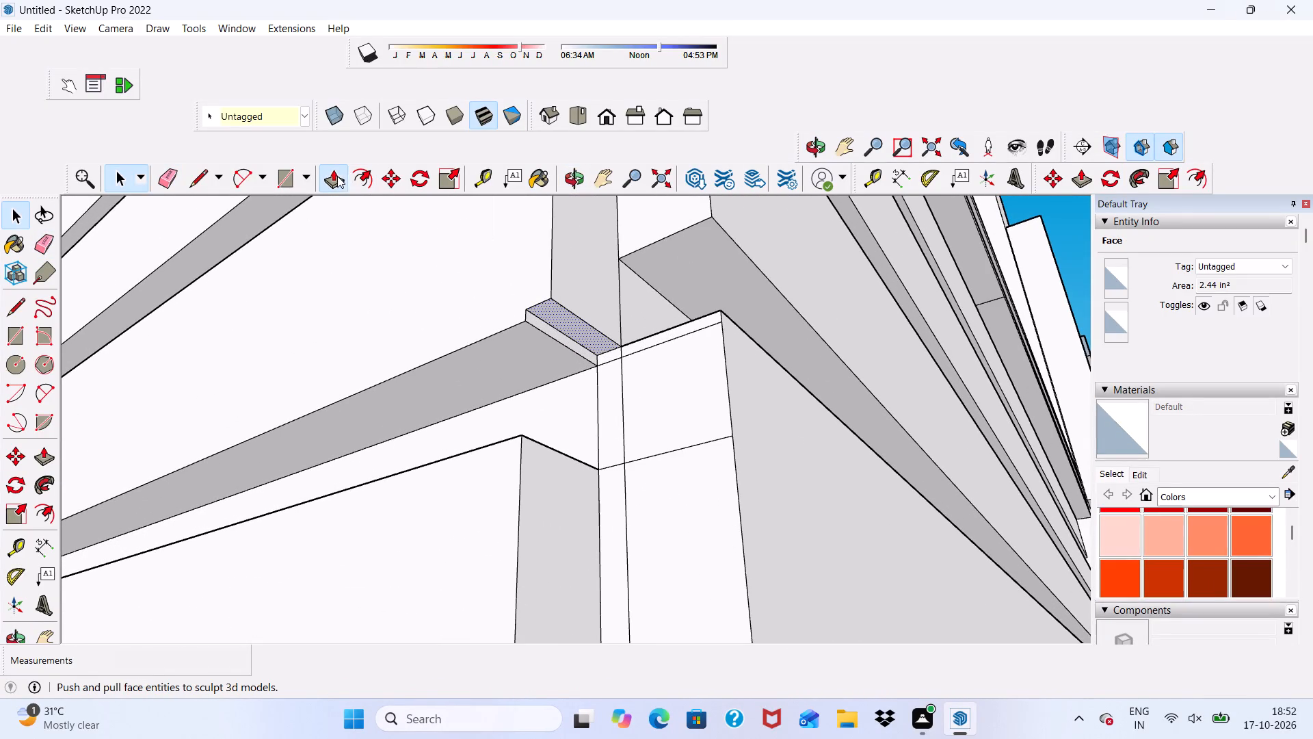
{"action": "left_click", "coordinate": [555, 309]}
{"action": "left_click", "coordinate": [505, 330]}
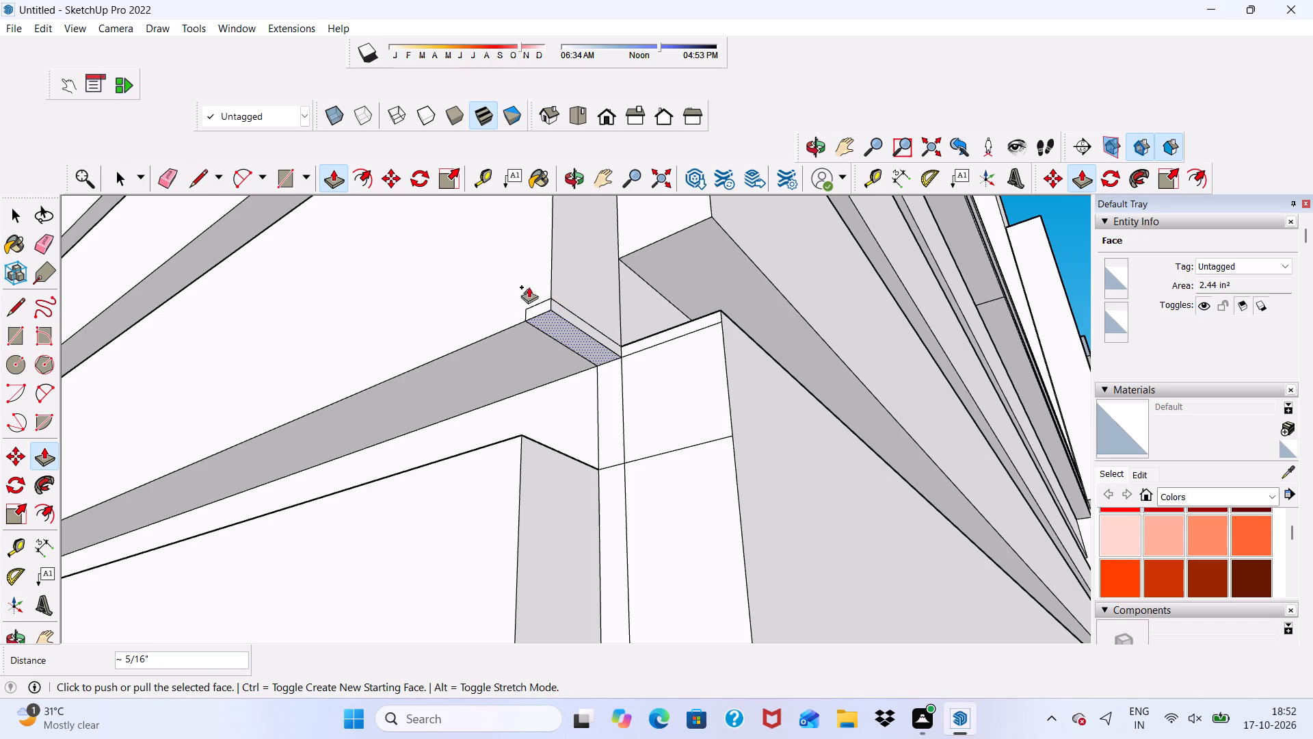
{"action": "key", "text": "space"}
Erase the leftover edges around the small end piece and the seam across the board's underside at the cladding corner.
{"action": "left_click", "coordinate": [163, 168]}
{"action": "scroll", "coordinate": [266, 242], "scroll_direction": "right", "scroll_amount": 1}
{"action": "scroll", "coordinate": [445, 313], "scroll_direction": "up", "scroll_amount": 2}
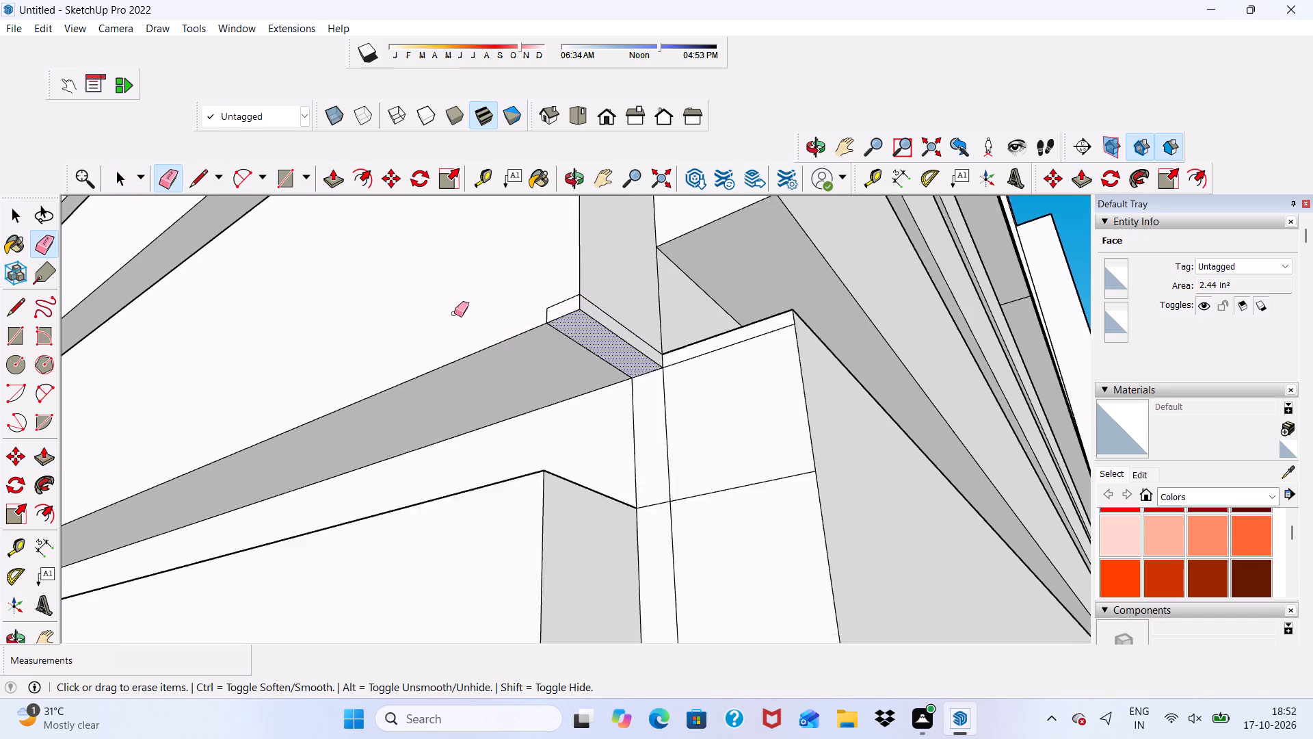
{"action": "scroll", "coordinate": [454, 313], "scroll_direction": "up", "scroll_amount": 1}
{"action": "scroll", "coordinate": [691, 320], "scroll_direction": "up", "scroll_amount": 3}
{"action": "left_click_drag", "start_coordinate": [628, 307], "coordinate": [620, 328]}
{"action": "left_click_drag", "start_coordinate": [533, 290], "coordinate": [529, 316]}
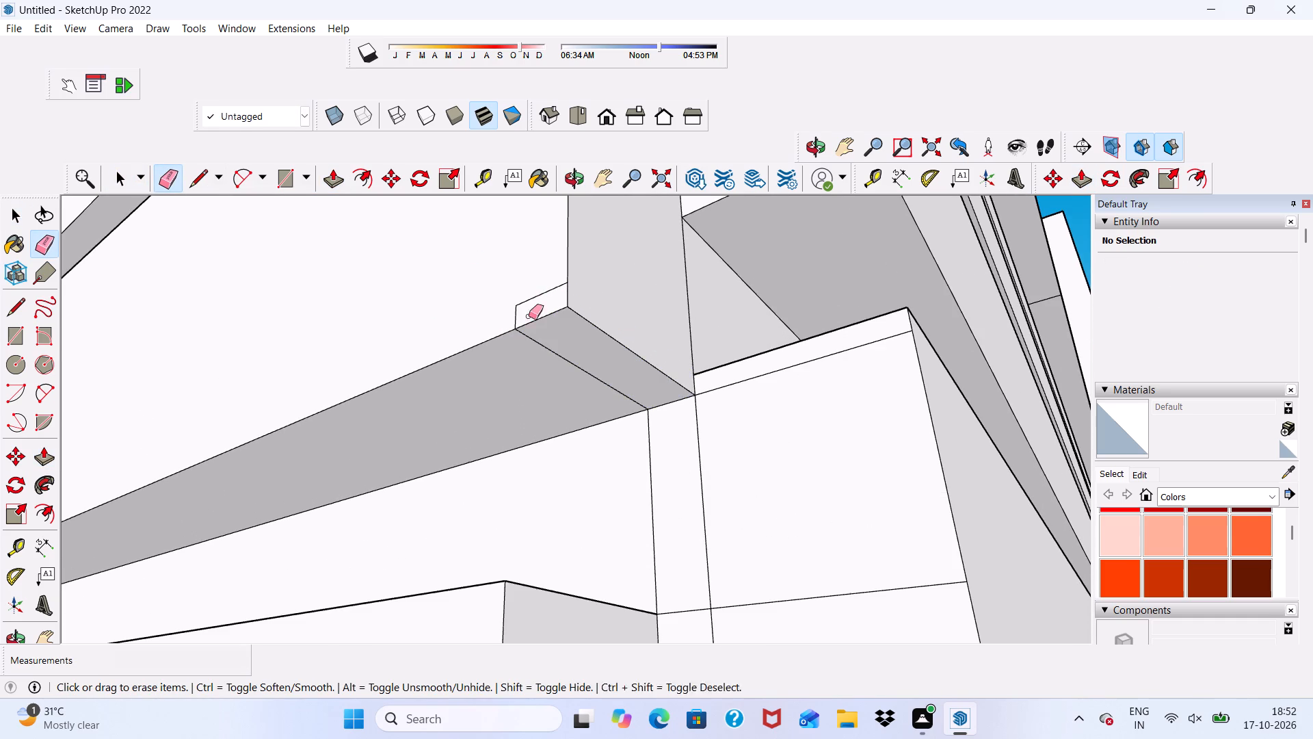
{"action": "left_click_drag", "start_coordinate": [529, 316], "coordinate": [527, 319]}
{"action": "left_click_drag", "start_coordinate": [518, 316], "coordinate": [507, 316]}
{"action": "left_click", "coordinate": [566, 363]}
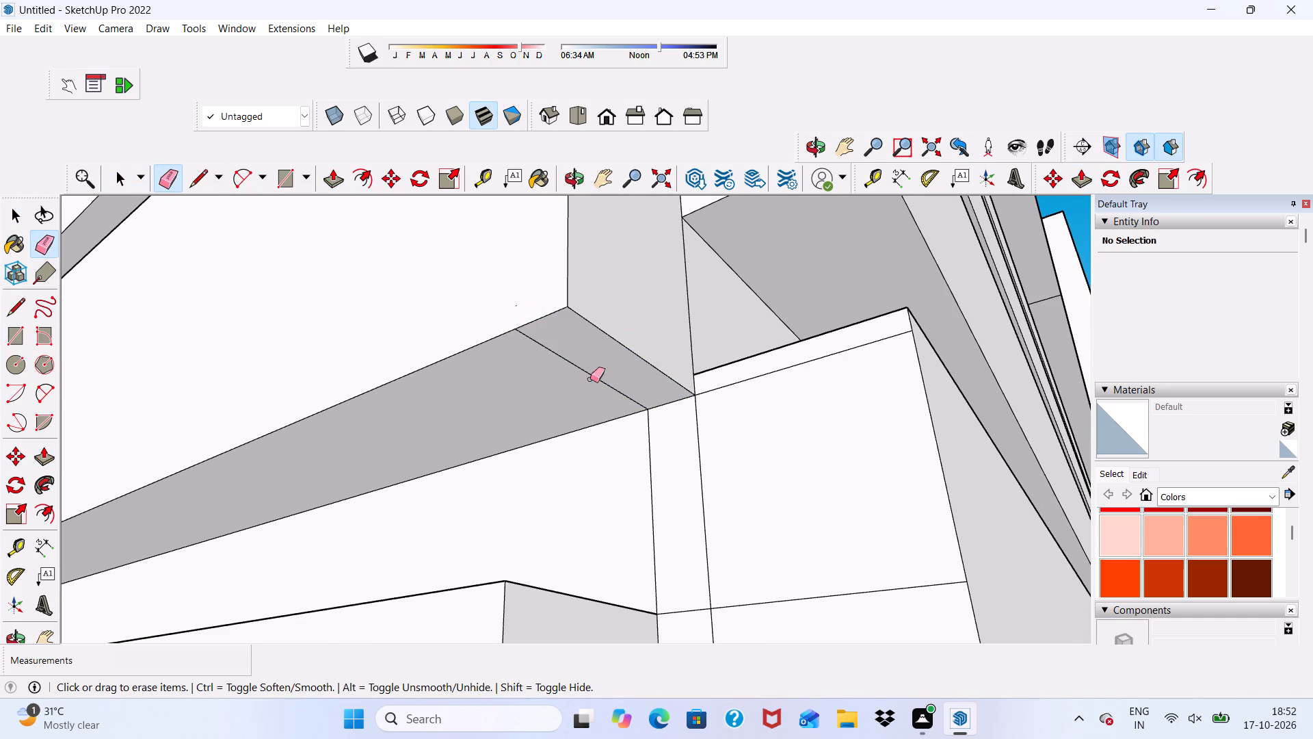
{"action": "left_click_drag", "start_coordinate": [632, 388], "coordinate": [632, 396]}
{"action": "left_click", "coordinate": [633, 400]}
Erase the thin line along the top of the corner board's front face and the long vertical seam crossing it.
{"action": "scroll", "coordinate": [661, 445], "scroll_direction": "up", "scroll_amount": 3}
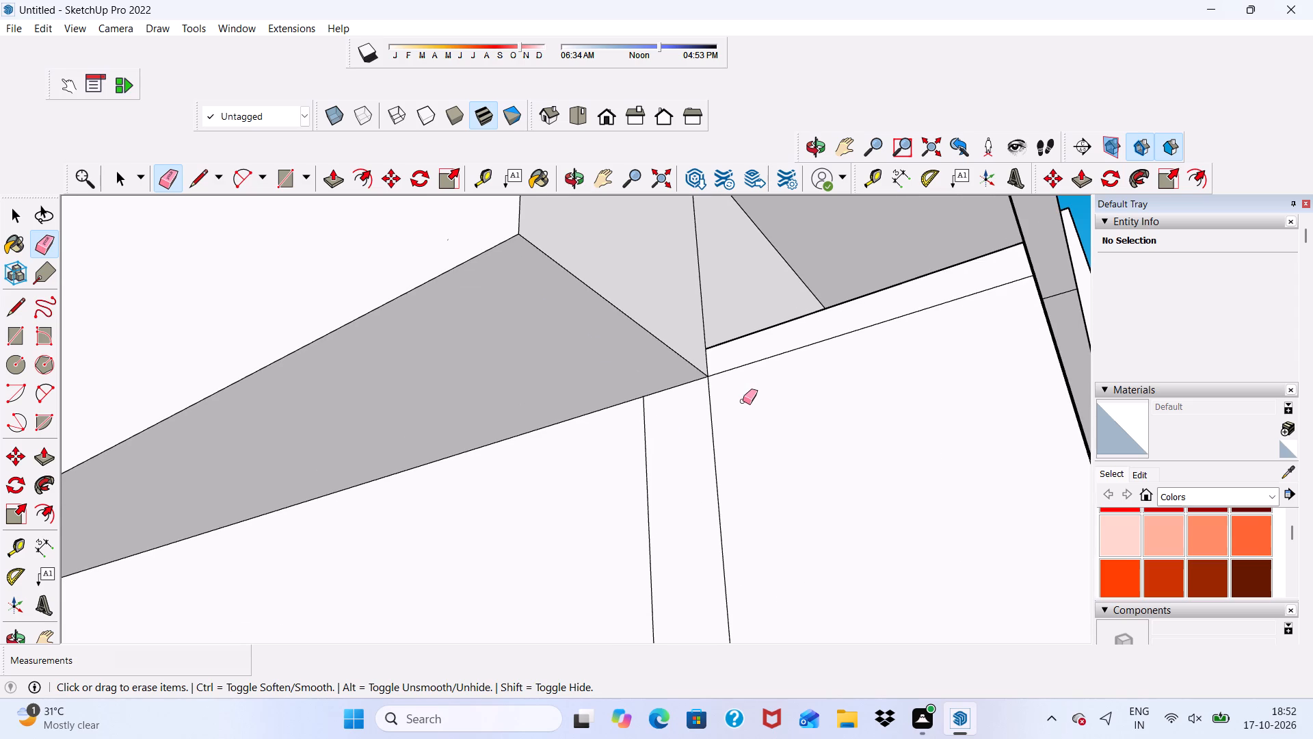
{"action": "scroll", "coordinate": [769, 434], "scroll_direction": "up", "scroll_amount": 3}
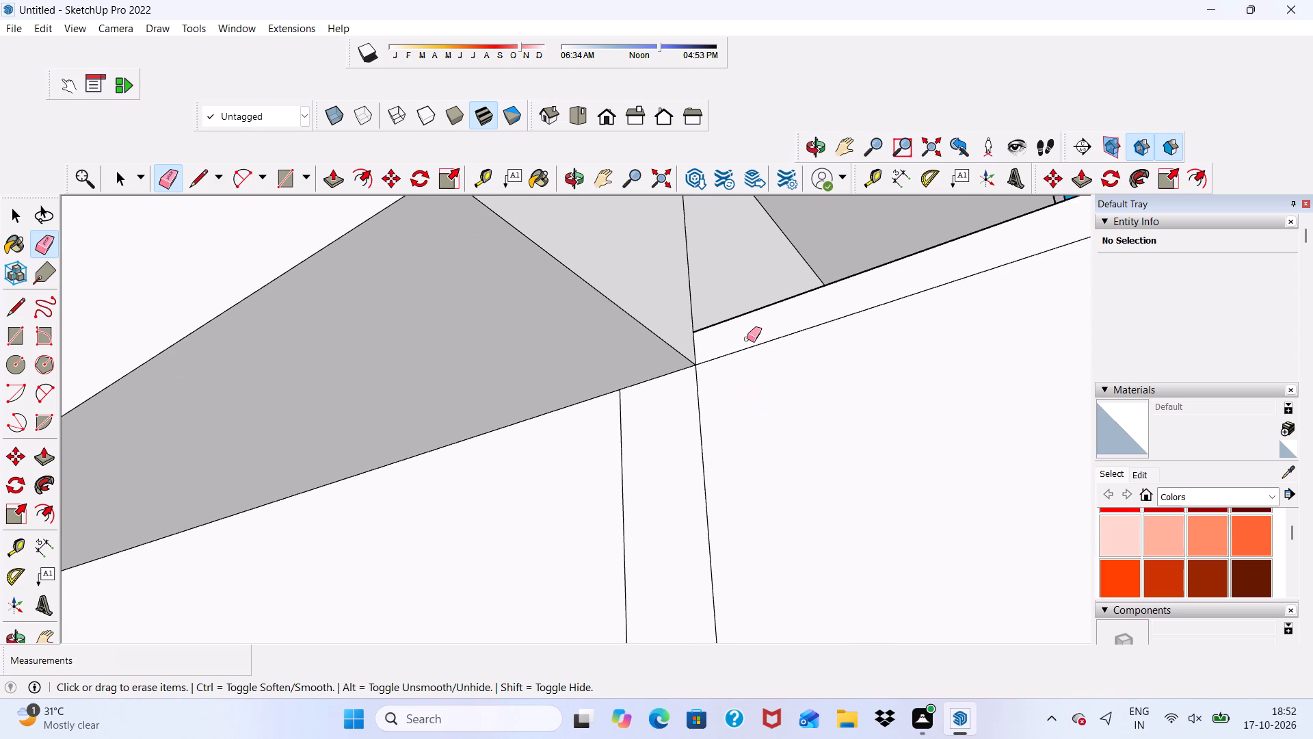
{"action": "left_click", "coordinate": [747, 339]}
{"action": "left_click_drag", "start_coordinate": [698, 417], "coordinate": [665, 469]}
{"action": "left_click_drag", "start_coordinate": [597, 475], "coordinate": [607, 478]}
Erase the remaining vertical and horizontal seams on the corner board's end face and the short vertical edge just beneath it.
{"action": "scroll", "coordinate": [608, 377], "scroll_direction": "down", "scroll_amount": 5}
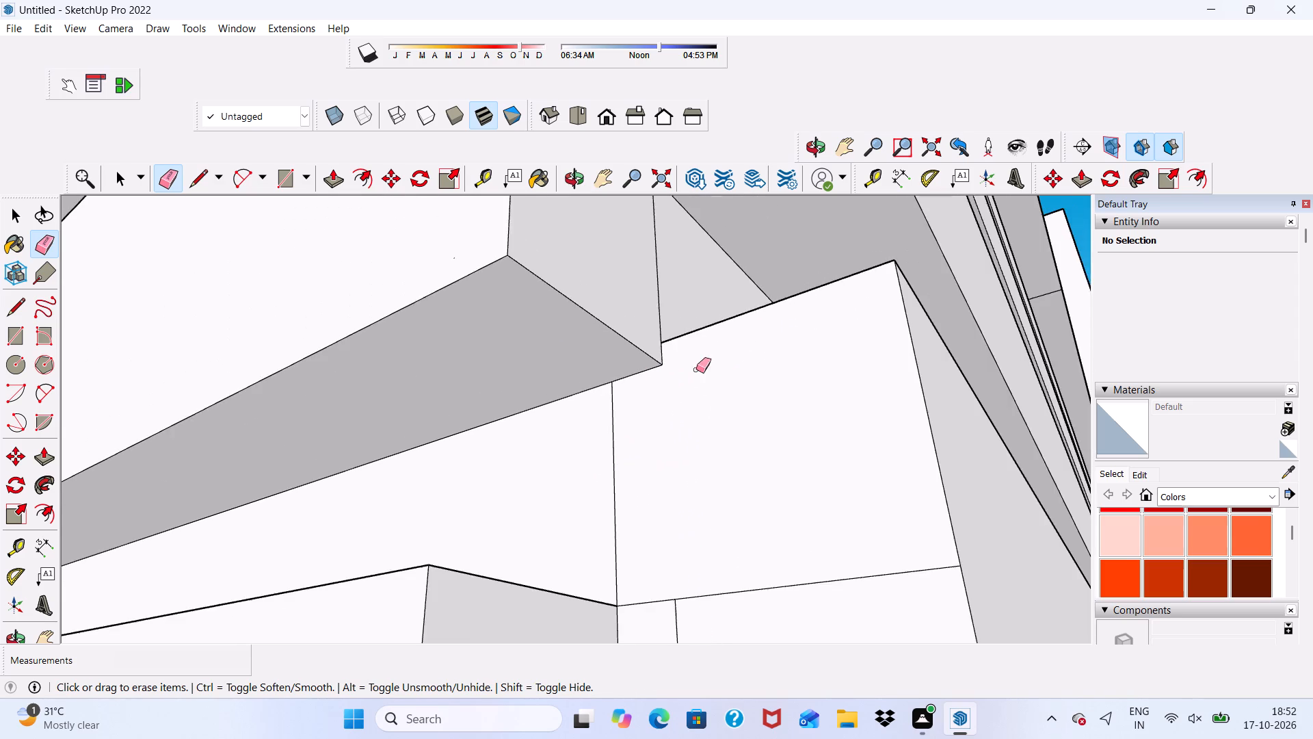
{"action": "scroll", "coordinate": [749, 302], "scroll_direction": "down", "scroll_amount": 6}
{"action": "scroll", "coordinate": [751, 372], "scroll_direction": "down", "scroll_amount": 11}
{"action": "middle_click_drag", "start_coordinate": [745, 411], "coordinate": [776, 521]}
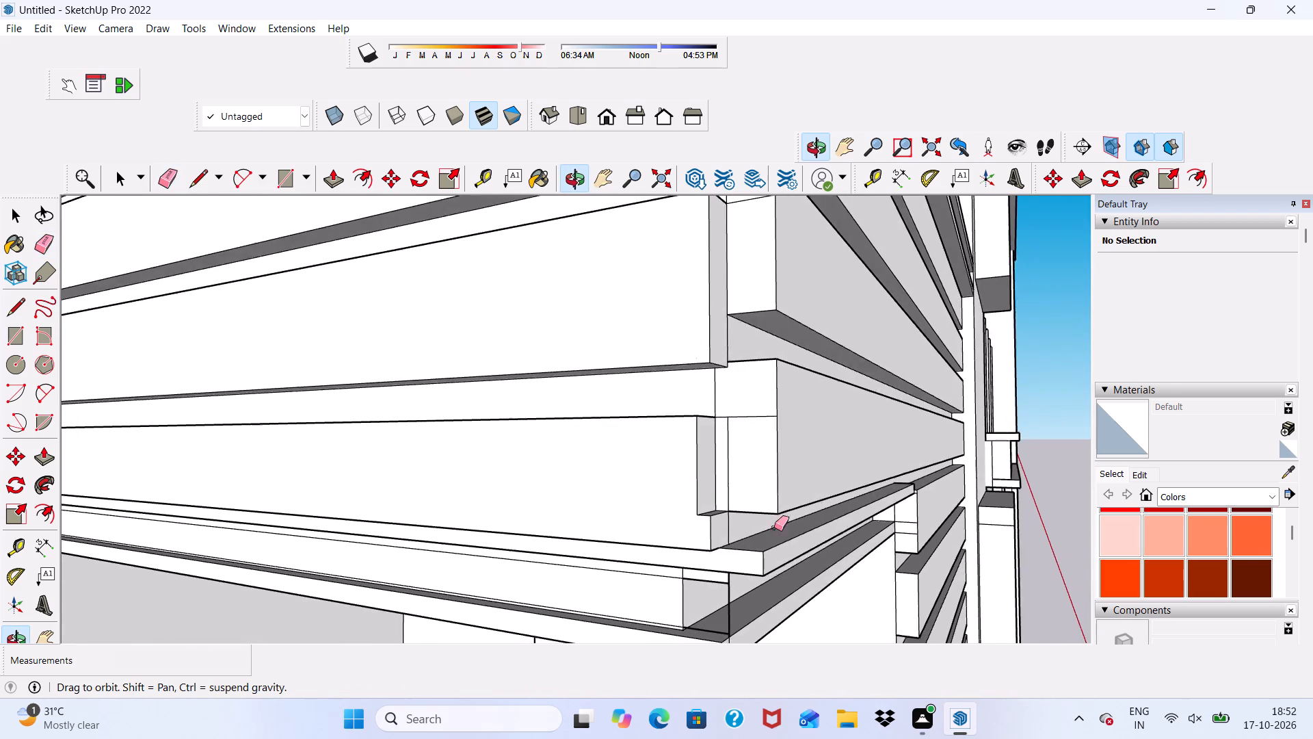
{"action": "scroll", "coordinate": [685, 436], "scroll_direction": "up", "scroll_amount": 4}
{"action": "left_click_drag", "start_coordinate": [717, 359], "coordinate": [736, 503]}
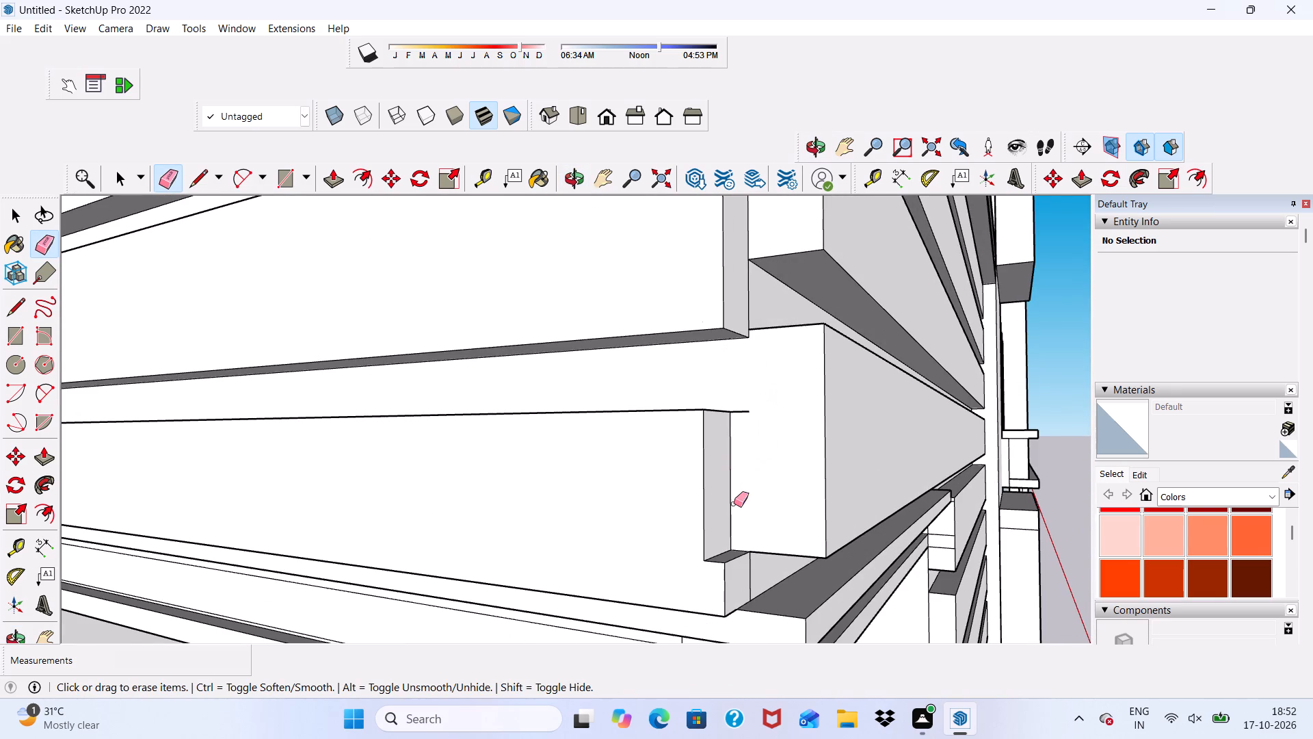
{"action": "left_click_drag", "start_coordinate": [739, 404], "coordinate": [743, 417]}
{"action": "scroll", "coordinate": [743, 417], "scroll_direction": "down", "scroll_amount": 4}
{"action": "scroll", "coordinate": [756, 540], "scroll_direction": "up", "scroll_amount": 7}
{"action": "left_click", "coordinate": [745, 519]}
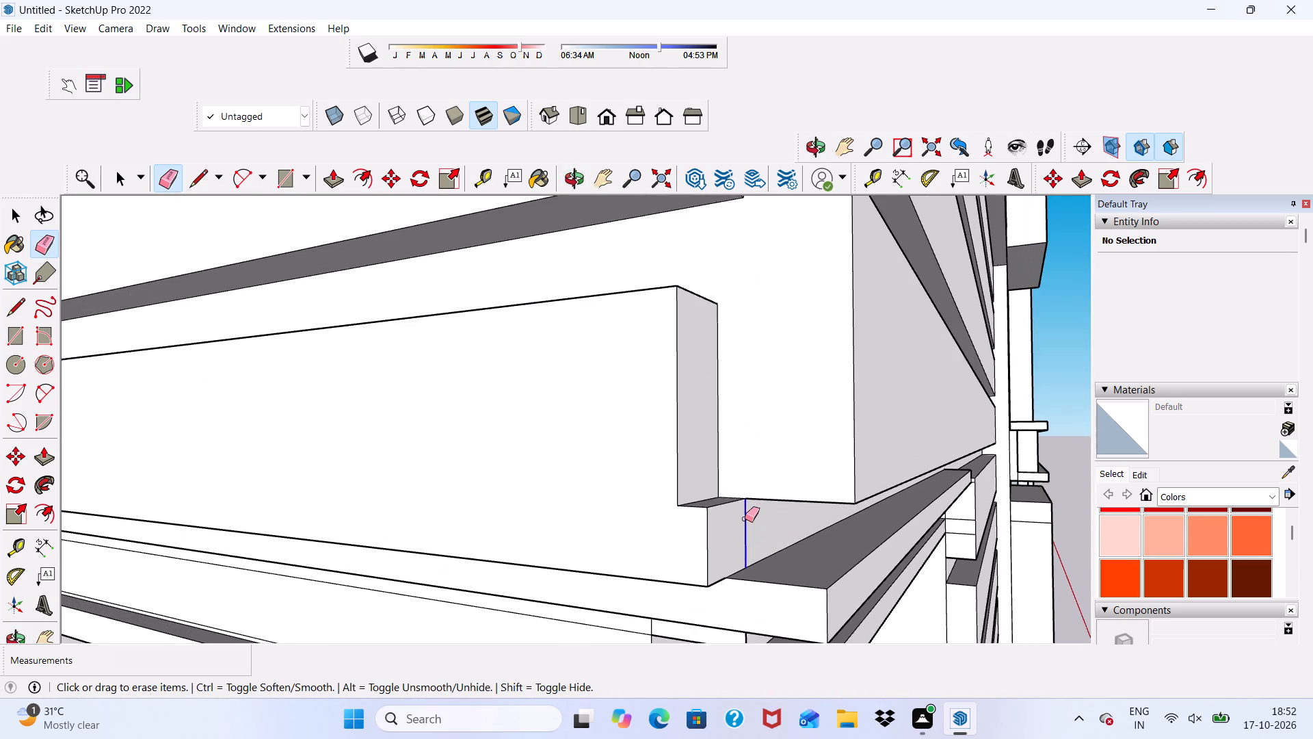
Erase the stray corner edges and the long horizontal seam on the band beneath the lowest ledge above the entrance.
{"action": "scroll", "coordinate": [741, 489], "scroll_direction": "down", "scroll_amount": 10}
{"action": "middle_click_drag", "start_coordinate": [748, 599], "coordinate": [654, 511]}
{"action": "scroll", "coordinate": [658, 510], "scroll_direction": "up", "scroll_amount": 2}
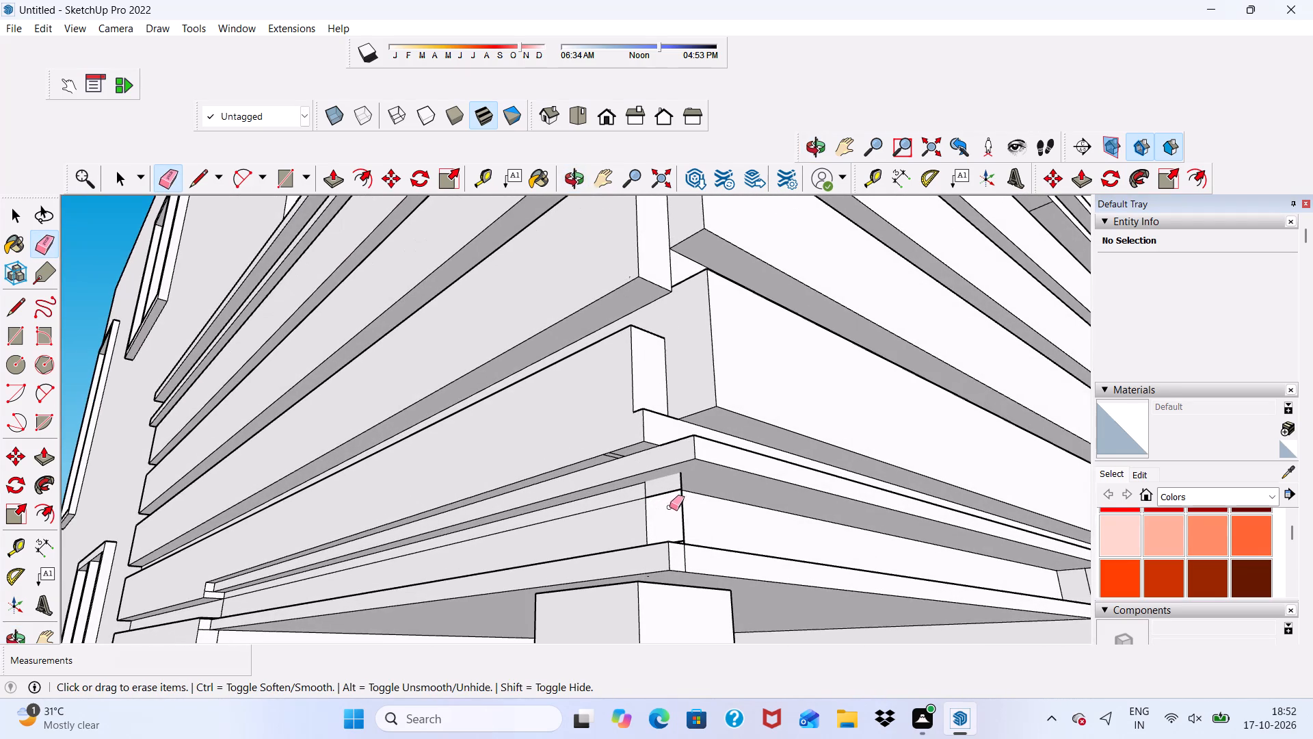
{"action": "left_click", "coordinate": [682, 506]}
{"action": "scroll", "coordinate": [672, 487], "scroll_direction": "up", "scroll_amount": 3}
{"action": "left_click", "coordinate": [685, 480]}
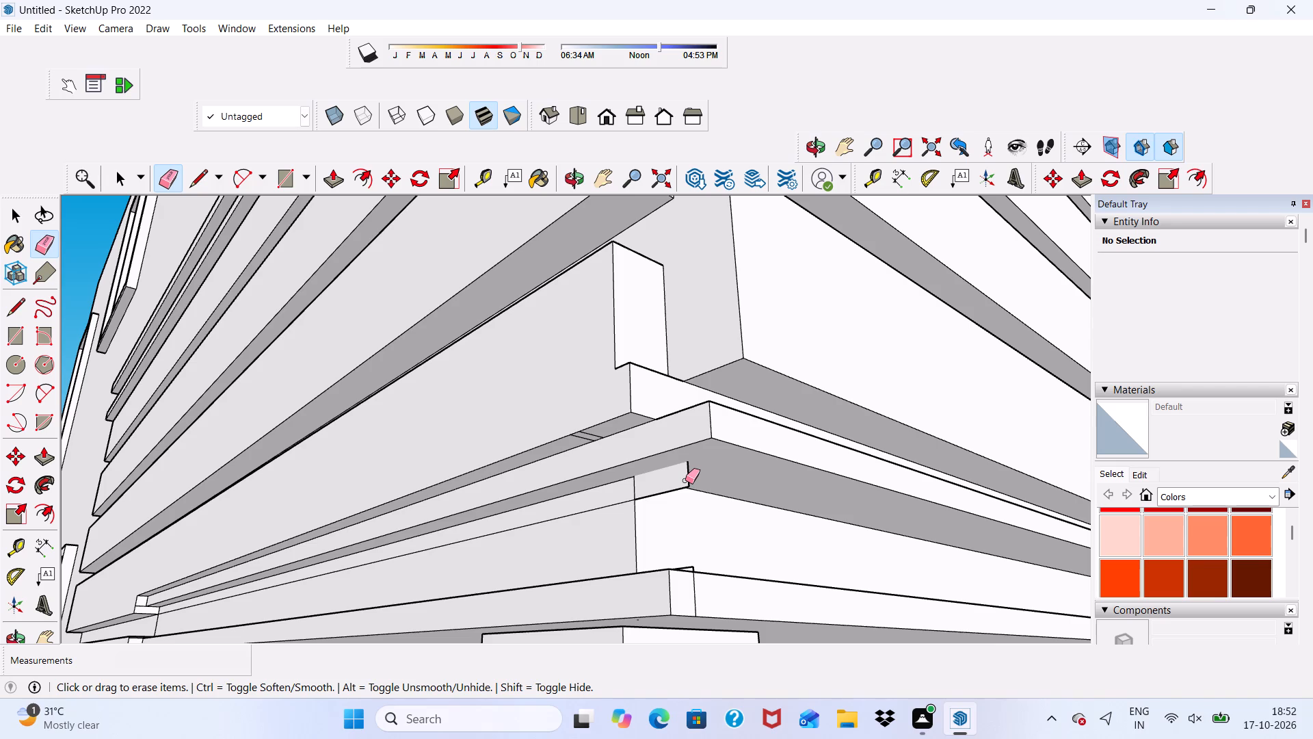
{"action": "left_click", "coordinate": [685, 480]}
{"action": "left_click", "coordinate": [691, 486]}
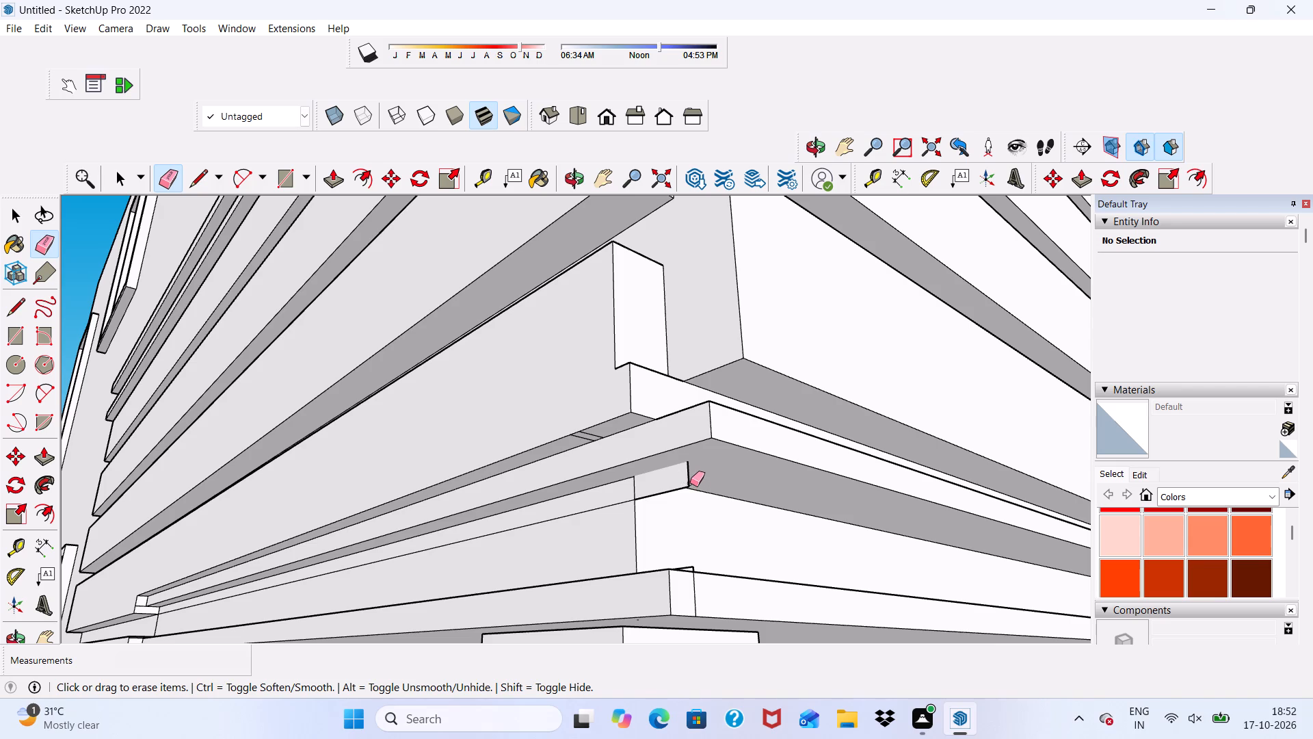
{"action": "left_click", "coordinate": [690, 483]}
{"action": "scroll", "coordinate": [682, 484], "scroll_direction": "up", "scroll_amount": 1}
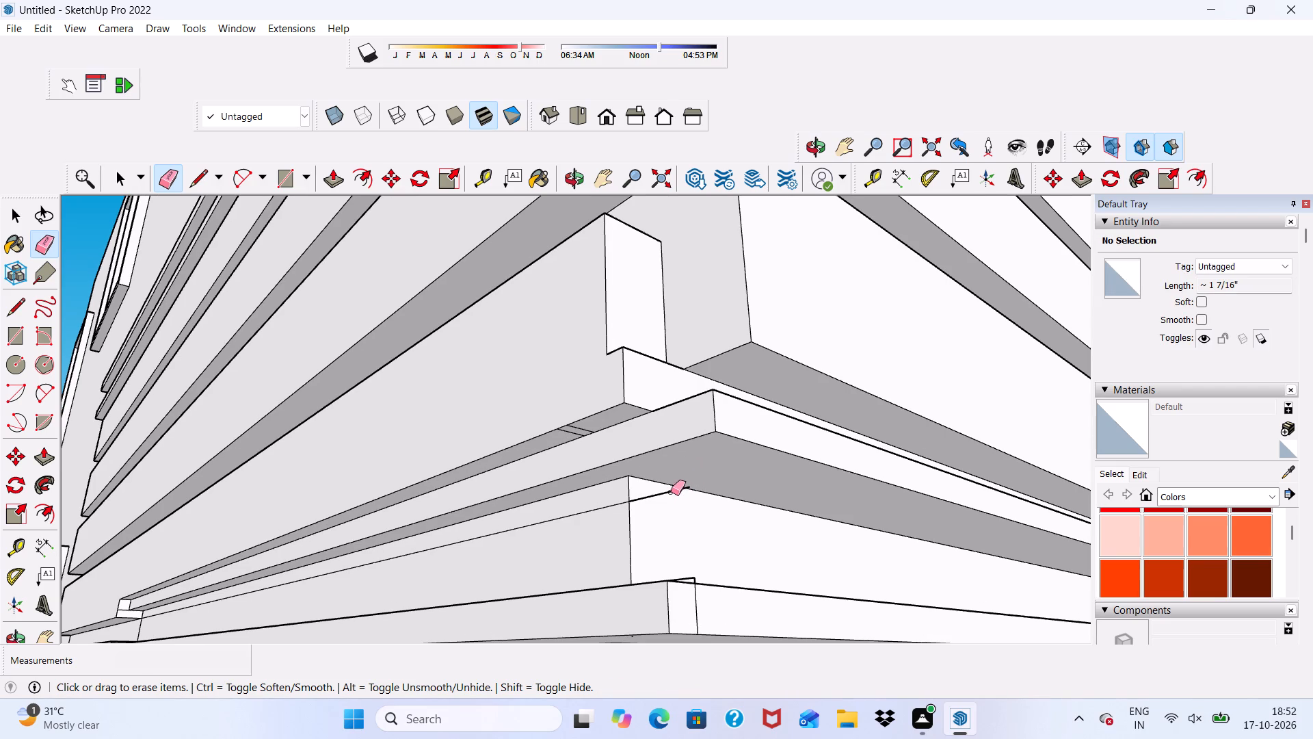
{"action": "left_click", "coordinate": [671, 492]}
{"action": "scroll", "coordinate": [585, 513], "scroll_direction": "up", "scroll_amount": 3}
{"action": "left_click", "coordinate": [586, 509]}
{"action": "left_click", "coordinate": [586, 509]}
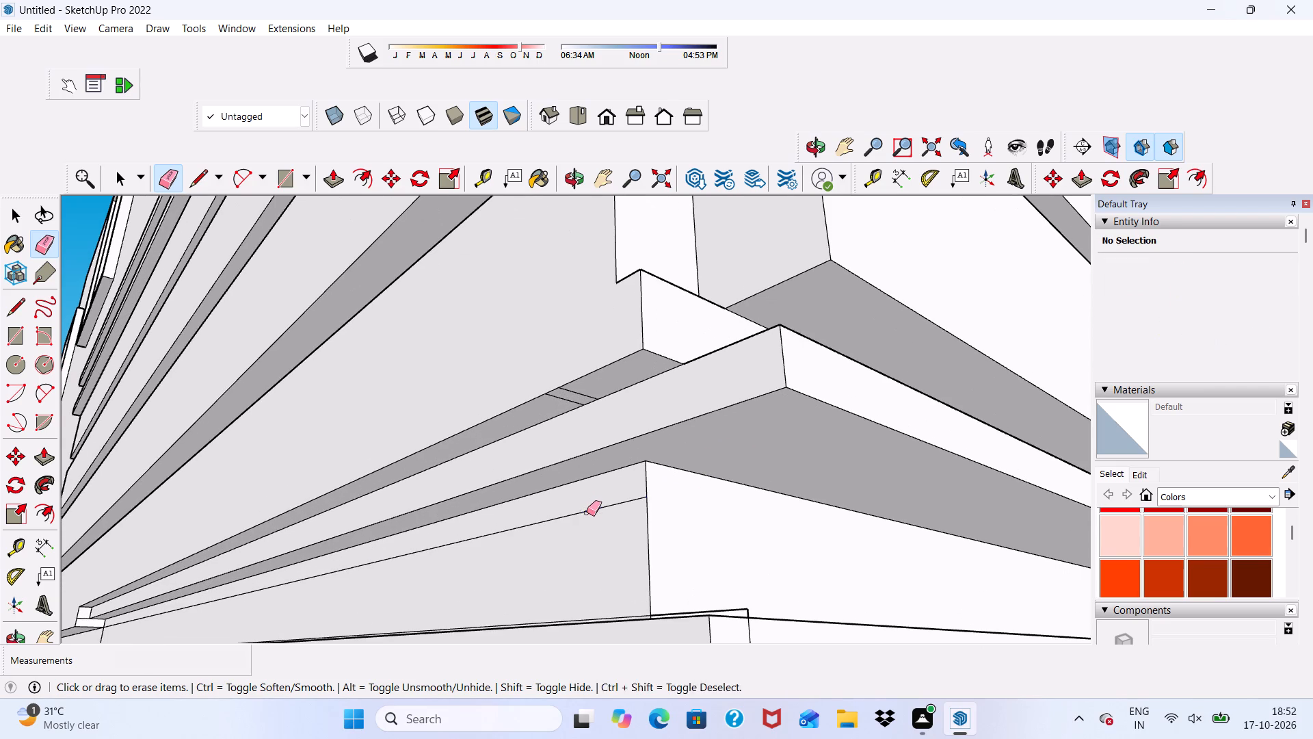
Erase the two short seam lines crossing the narrow underside strip above the entrance ledge near the corner.
{"action": "scroll", "coordinate": [587, 513], "scroll_direction": "down", "scroll_amount": 12}
{"action": "middle_click_drag", "start_coordinate": [667, 483], "coordinate": [676, 539]}
{"action": "scroll", "coordinate": [676, 539], "scroll_direction": "up", "scroll_amount": 4}
{"action": "scroll", "coordinate": [522, 492], "scroll_direction": "up", "scroll_amount": 1}
{"action": "scroll", "coordinate": [527, 473], "scroll_direction": "down", "scroll_amount": 6}
{"action": "middle_click_drag", "start_coordinate": [578, 456], "coordinate": [607, 402]}
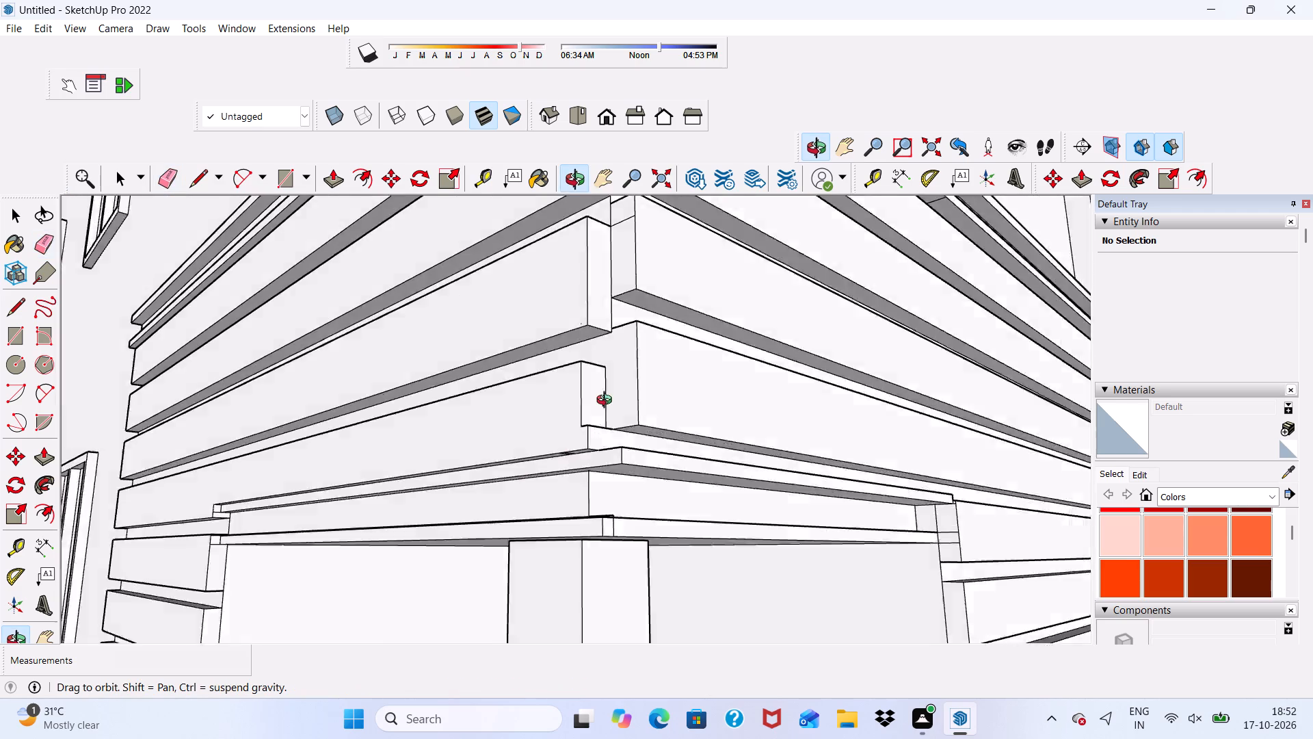
{"action": "middle_click_drag", "start_coordinate": [607, 402], "coordinate": [627, 385]}
{"action": "scroll", "coordinate": [627, 385], "scroll_direction": "up", "scroll_amount": 7}
{"action": "scroll", "coordinate": [624, 393], "scroll_direction": "down", "scroll_amount": 1}
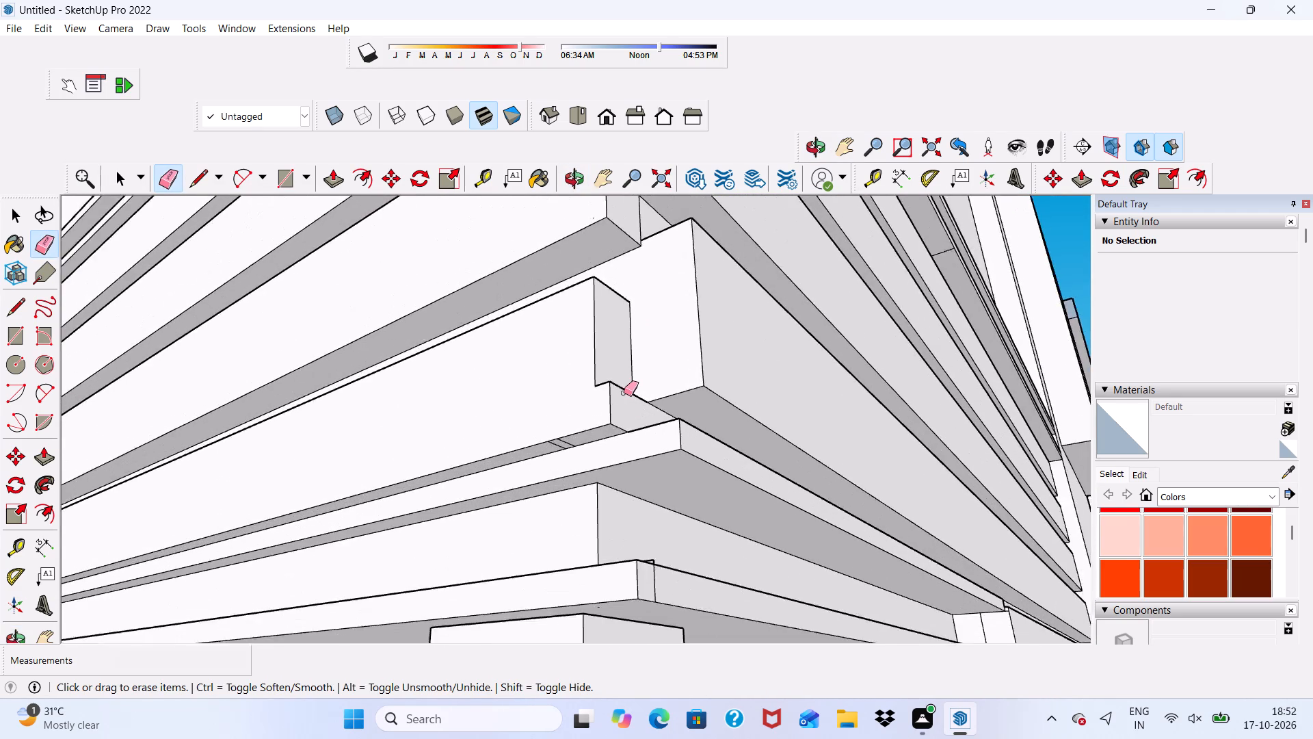
{"action": "scroll", "coordinate": [624, 393], "scroll_direction": "up", "scroll_amount": 12}
{"action": "scroll", "coordinate": [475, 500], "scroll_direction": "down", "scroll_amount": 1}
{"action": "left_click_drag", "start_coordinate": [474, 498], "coordinate": [441, 504]}
{"action": "scroll", "coordinate": [439, 500], "scroll_direction": "left", "scroll_amount": 1}
{"action": "key", "text": "space"}
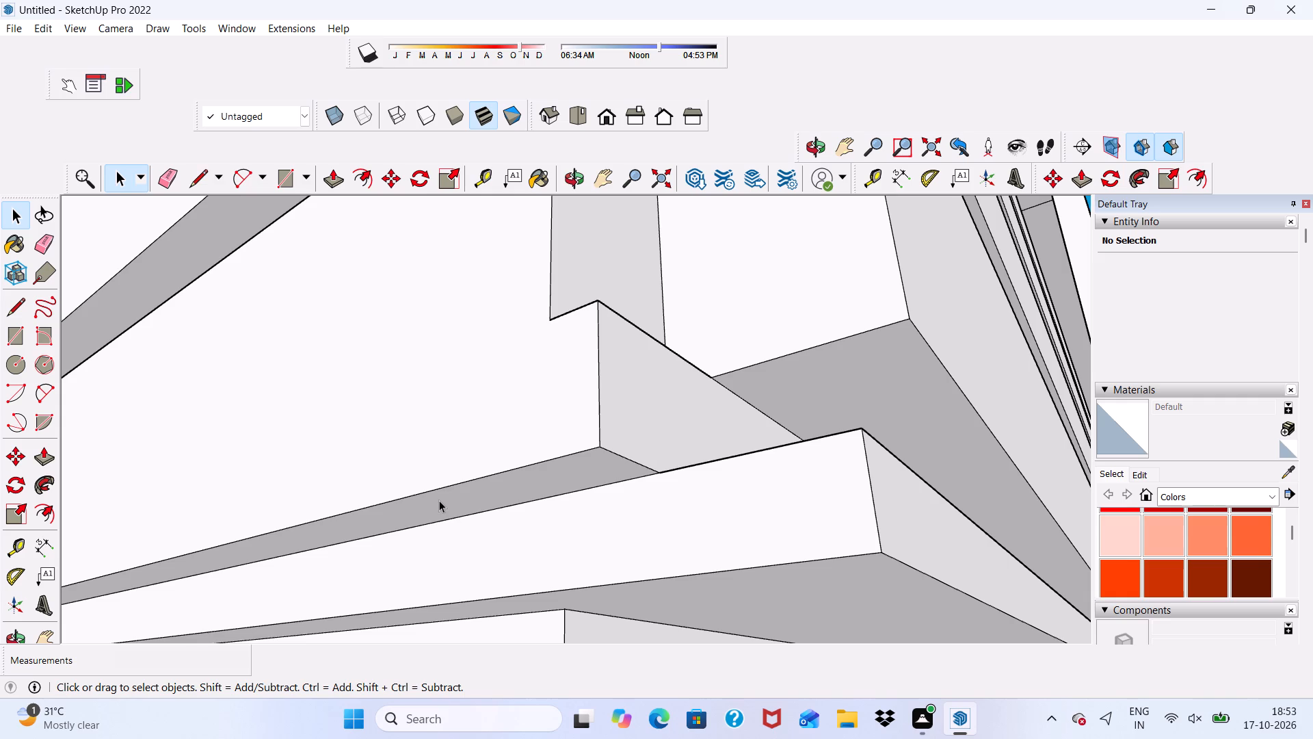
{"action": "key", "text": "space"}
Examine the cladding corner and the boards around the entrance from several sides for leftover seams.
{"action": "scroll", "coordinate": [483, 488], "scroll_direction": "down", "scroll_amount": 17}
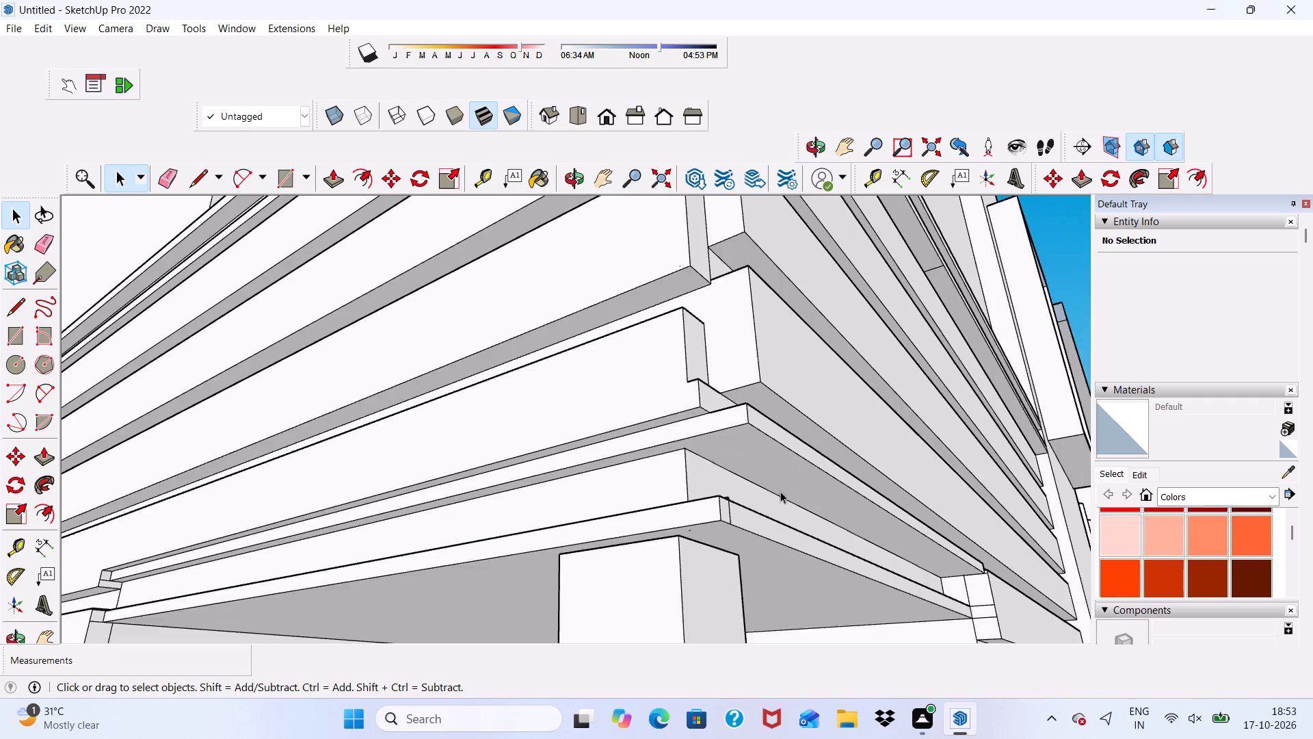
{"action": "middle_click_drag", "start_coordinate": [780, 491], "coordinate": [663, 605]}
{"action": "scroll", "coordinate": [435, 404], "scroll_direction": "up", "scroll_amount": 3}
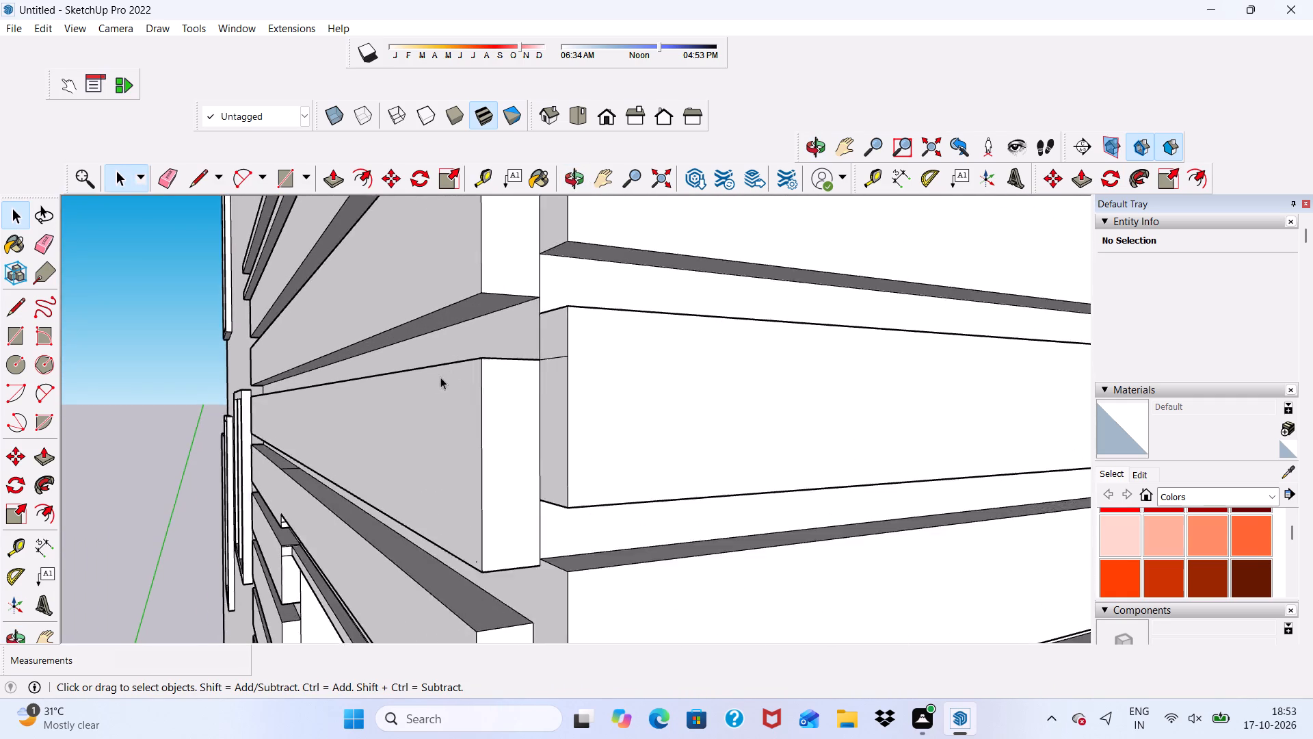
{"action": "scroll", "coordinate": [440, 377], "scroll_direction": "up", "scroll_amount": 1}
{"action": "scroll", "coordinate": [442, 376], "scroll_direction": "down", "scroll_amount": 4}
{"action": "middle_click_drag", "start_coordinate": [583, 560], "coordinate": [623, 562]}
{"action": "scroll", "coordinate": [612, 339], "scroll_direction": "down", "scroll_amount": 16}
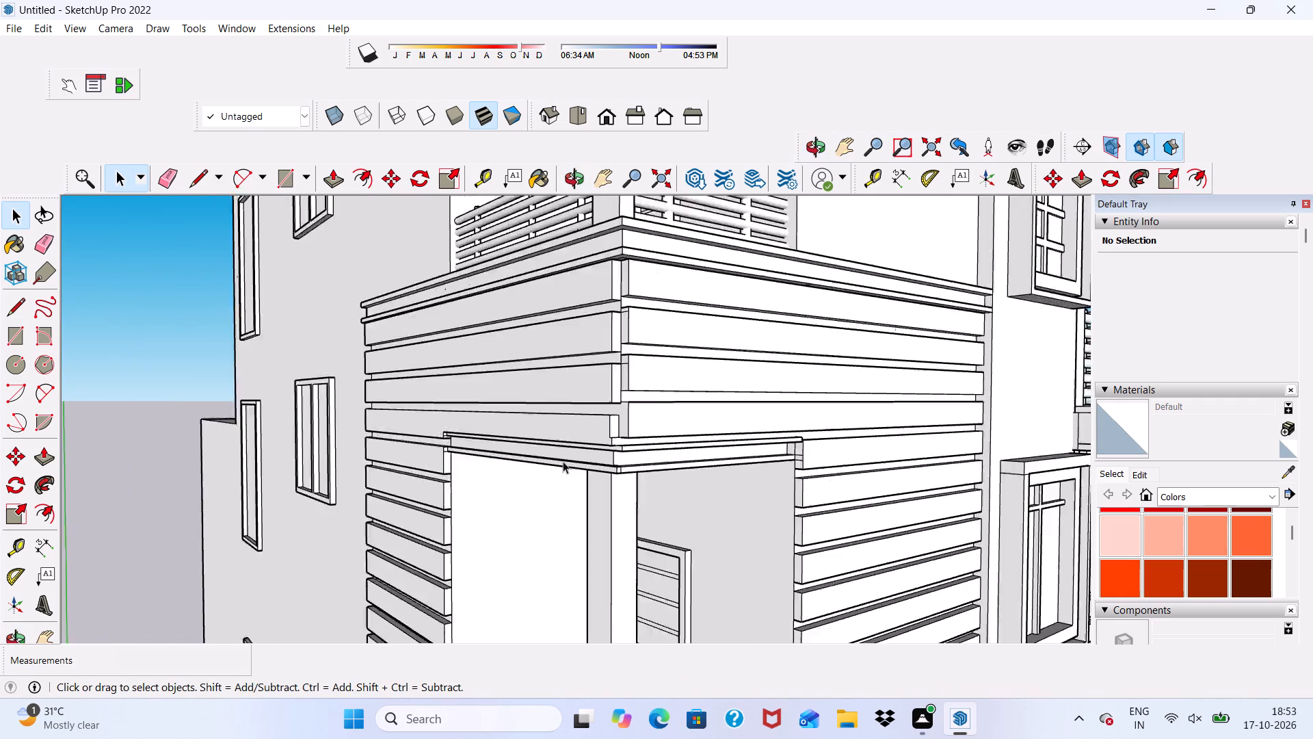
{"action": "scroll", "coordinate": [563, 461], "scroll_direction": "down", "scroll_amount": 2}
{"action": "scroll", "coordinate": [758, 410], "scroll_direction": "up", "scroll_amount": 5}
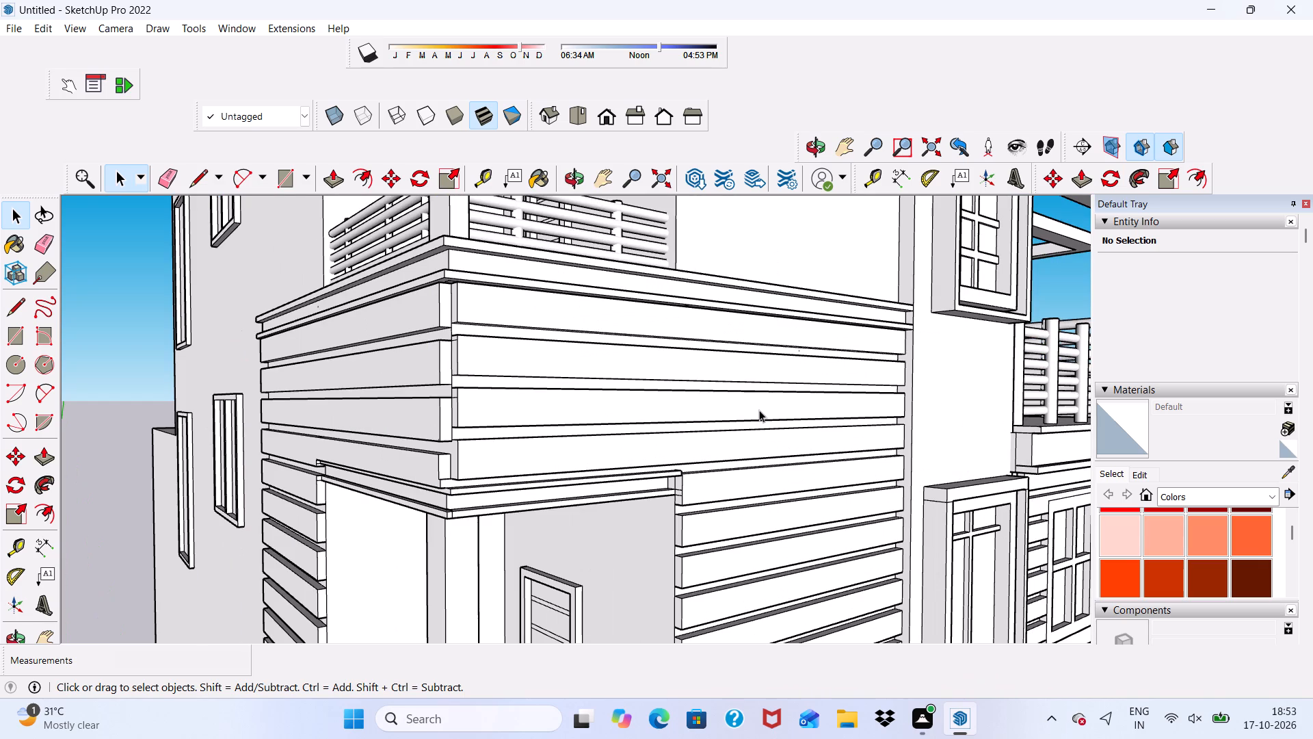
Paint the lowest full-length front cladding board above the entrance ledge with the grey Color M05.
{"action": "scroll", "coordinate": [1225, 546], "scroll_direction": "down", "scroll_amount": 4}
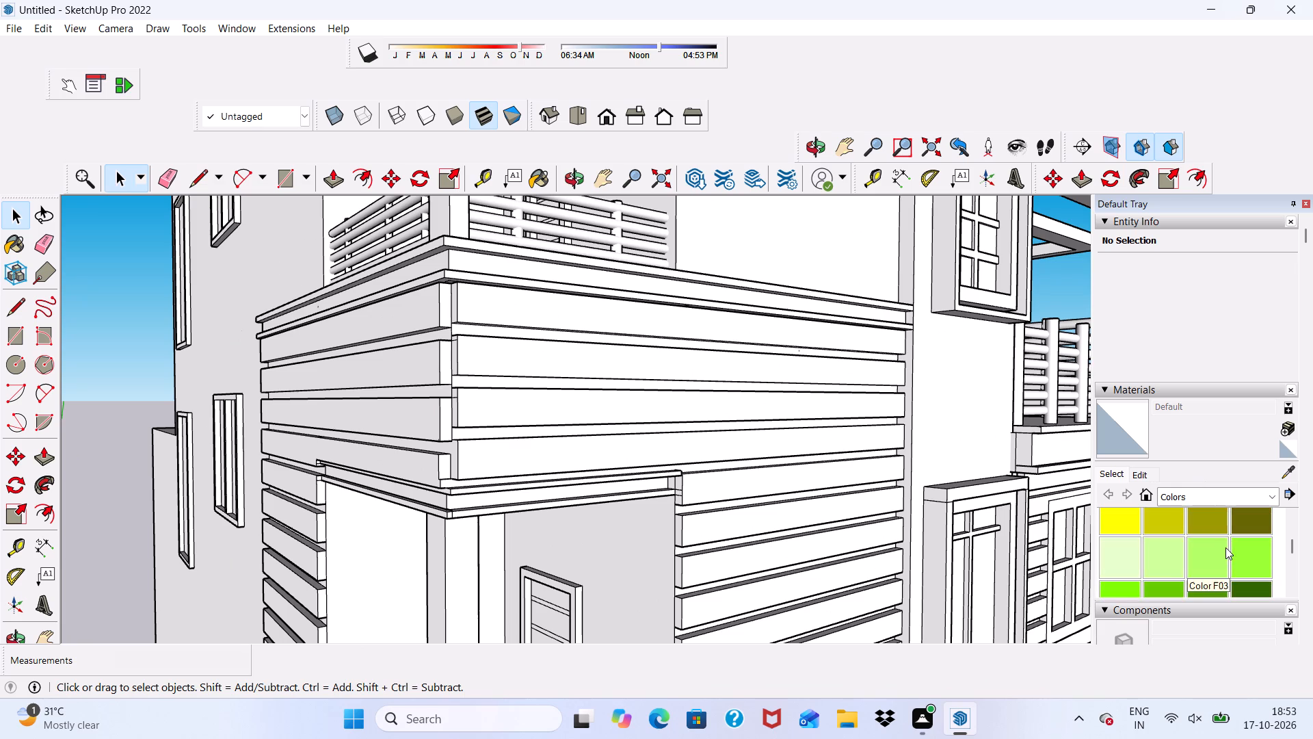
{"action": "scroll", "coordinate": [1222, 556], "scroll_direction": "down", "scroll_amount": 9}
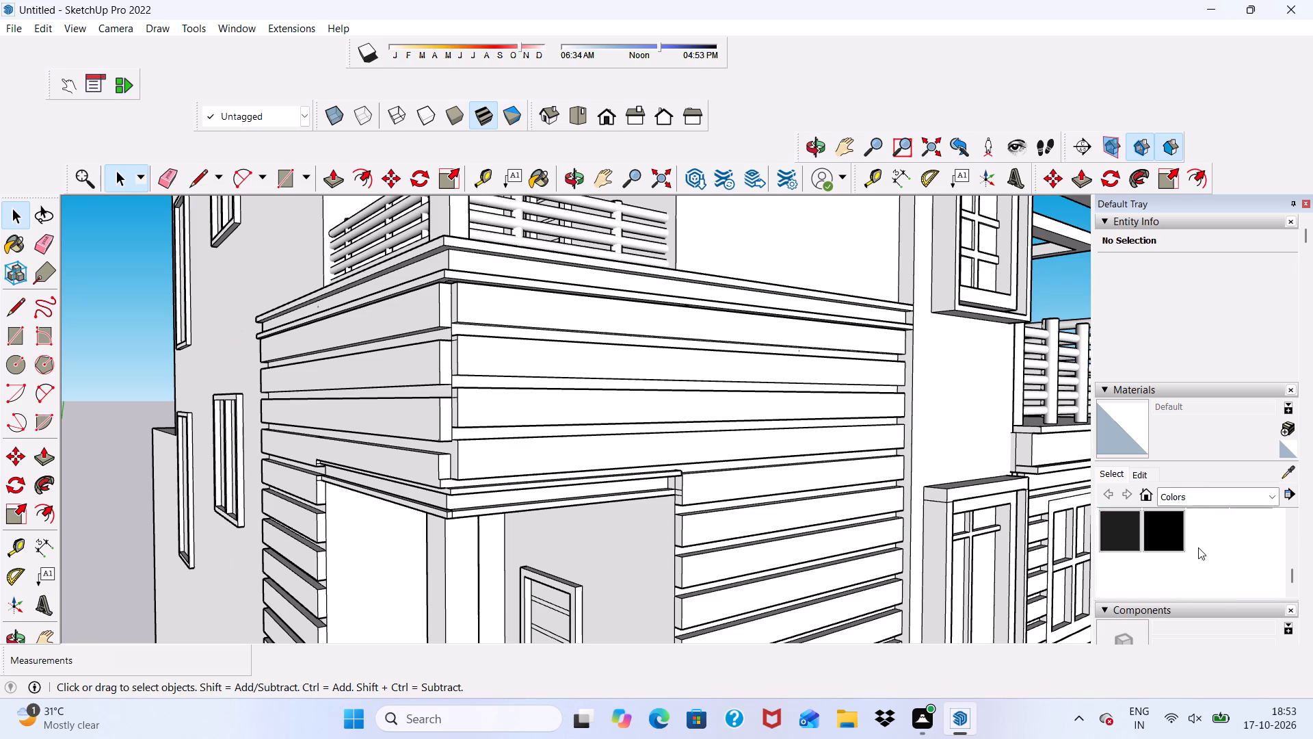
{"action": "scroll", "coordinate": [1198, 547], "scroll_direction": "up", "scroll_amount": 1}
{"action": "left_click", "coordinate": [1165, 556]}
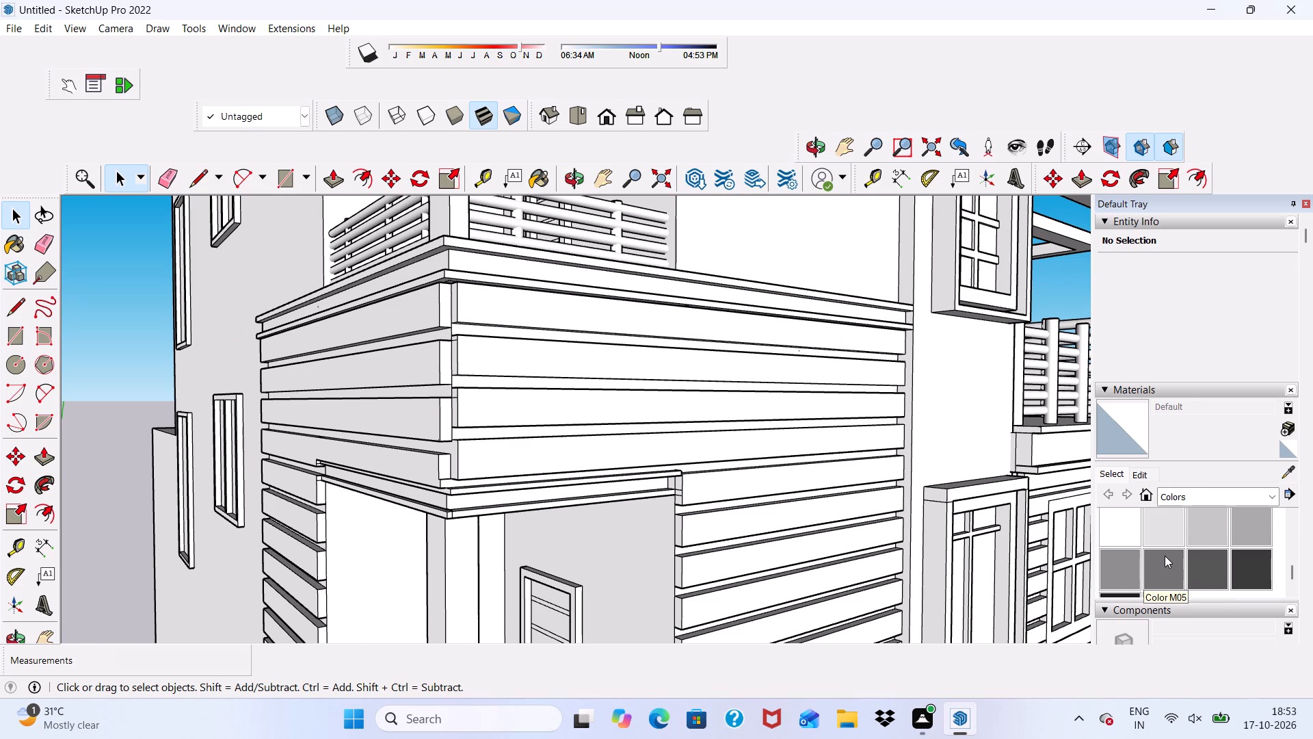
{"action": "scroll", "coordinate": [572, 470], "scroll_direction": "up", "scroll_amount": 7}
{"action": "left_click", "coordinate": [587, 445]}
Adjust the brightness of Color M05 to a lighter medium grey.
{"action": "scroll", "coordinate": [619, 393], "scroll_direction": "down", "scroll_amount": 5}
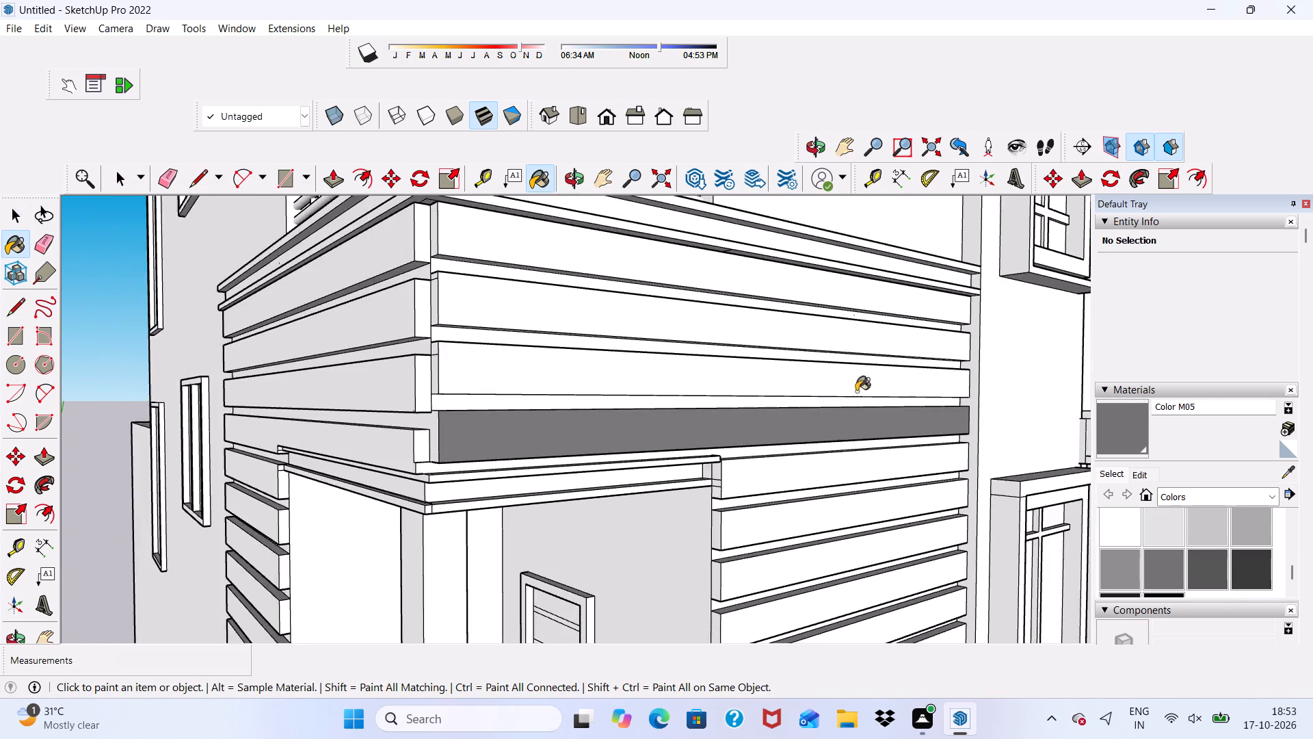
{"action": "scroll", "coordinate": [856, 391], "scroll_direction": "down", "scroll_amount": 6}
{"action": "scroll", "coordinate": [1139, 501], "scroll_direction": "up", "scroll_amount": 2}
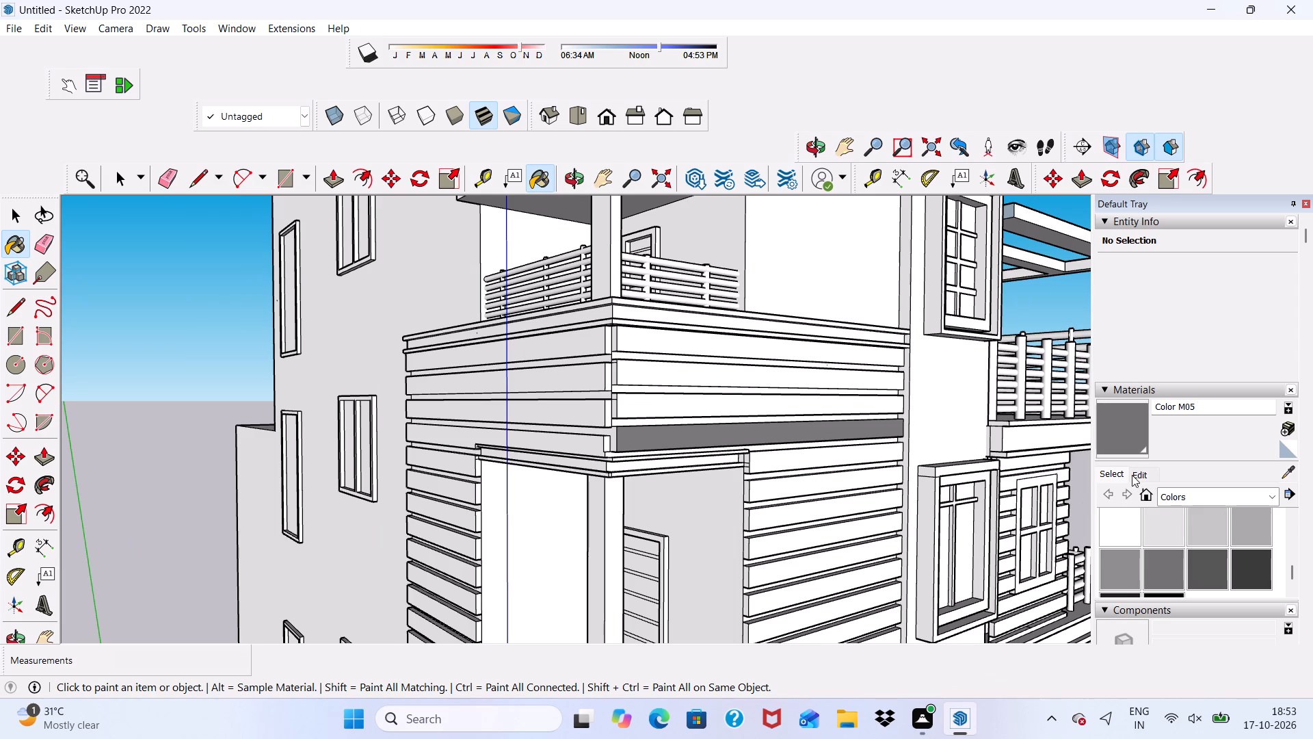
{"action": "left_click", "coordinate": [1139, 471]}
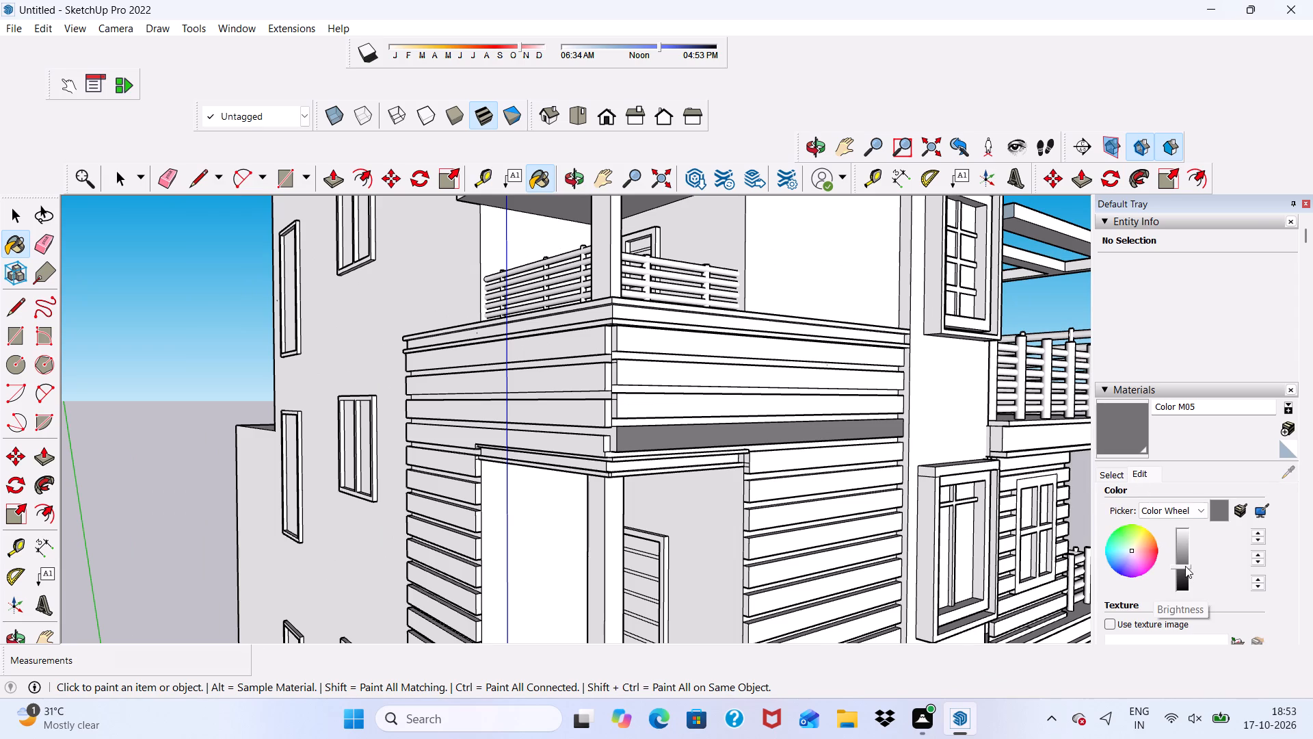
{"action": "left_click_drag", "start_coordinate": [1185, 566], "coordinate": [1183, 556]}
{"action": "left_click", "coordinate": [1183, 556]}
{"action": "left_click", "coordinate": [1183, 552]}
{"action": "left_click_drag", "start_coordinate": [1183, 552], "coordinate": [1186, 561]}
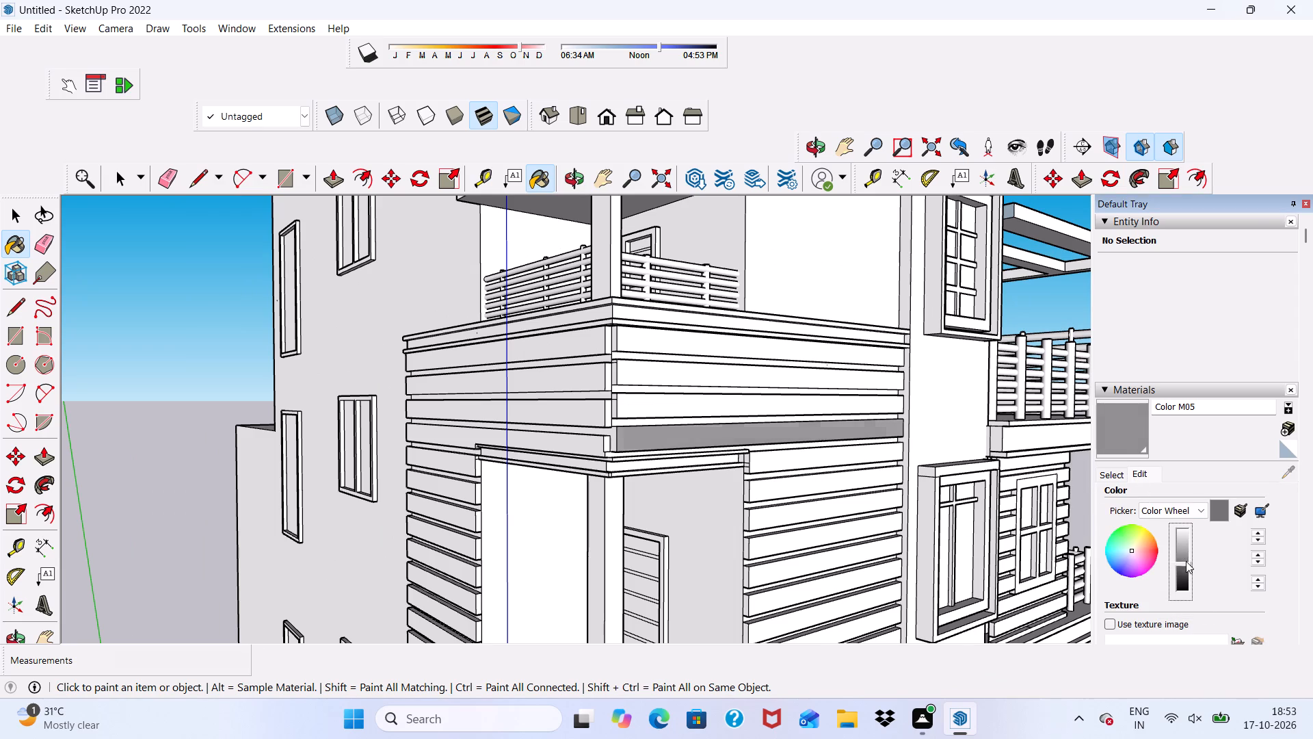
{"action": "left_click_drag", "start_coordinate": [1186, 561], "coordinate": [1188, 572]}
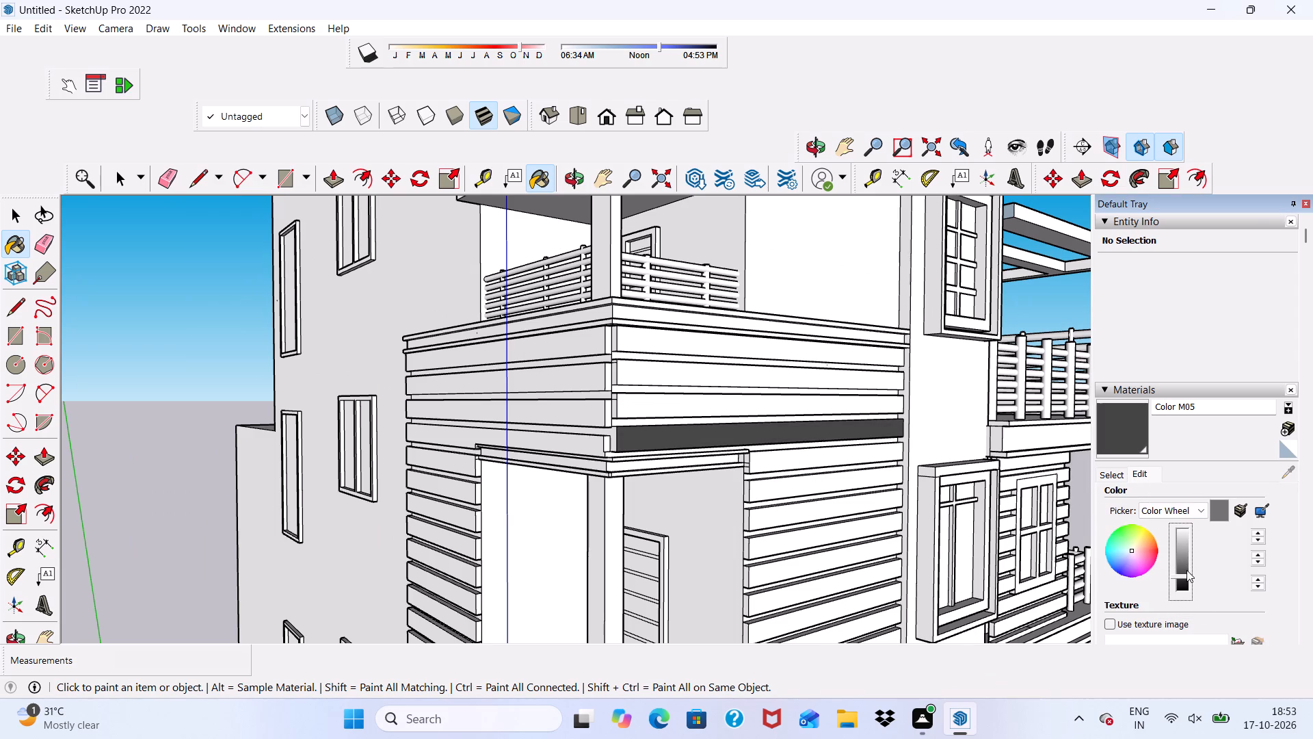
{"action": "scroll", "coordinate": [1186, 570], "scroll_direction": "up", "scroll_amount": 4}
{"action": "left_click_drag", "start_coordinate": [1186, 570], "coordinate": [1186, 570]}
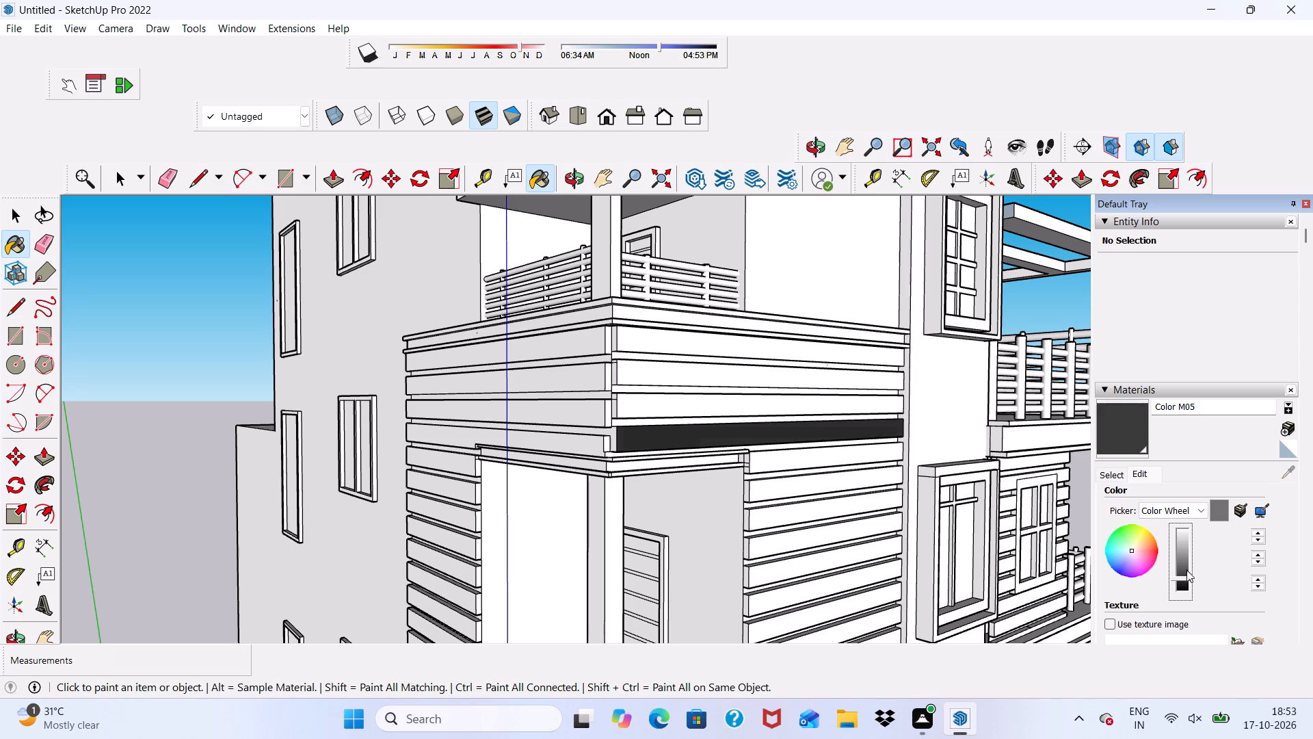
{"action": "left_click_drag", "start_coordinate": [1186, 570], "coordinate": [1184, 556]}
Paint the second full-length front cladding board above the entrance ledge and the first short board beside the ledge with Color M05.
{"action": "scroll", "coordinate": [1020, 428], "scroll_direction": "up", "scroll_amount": 3}
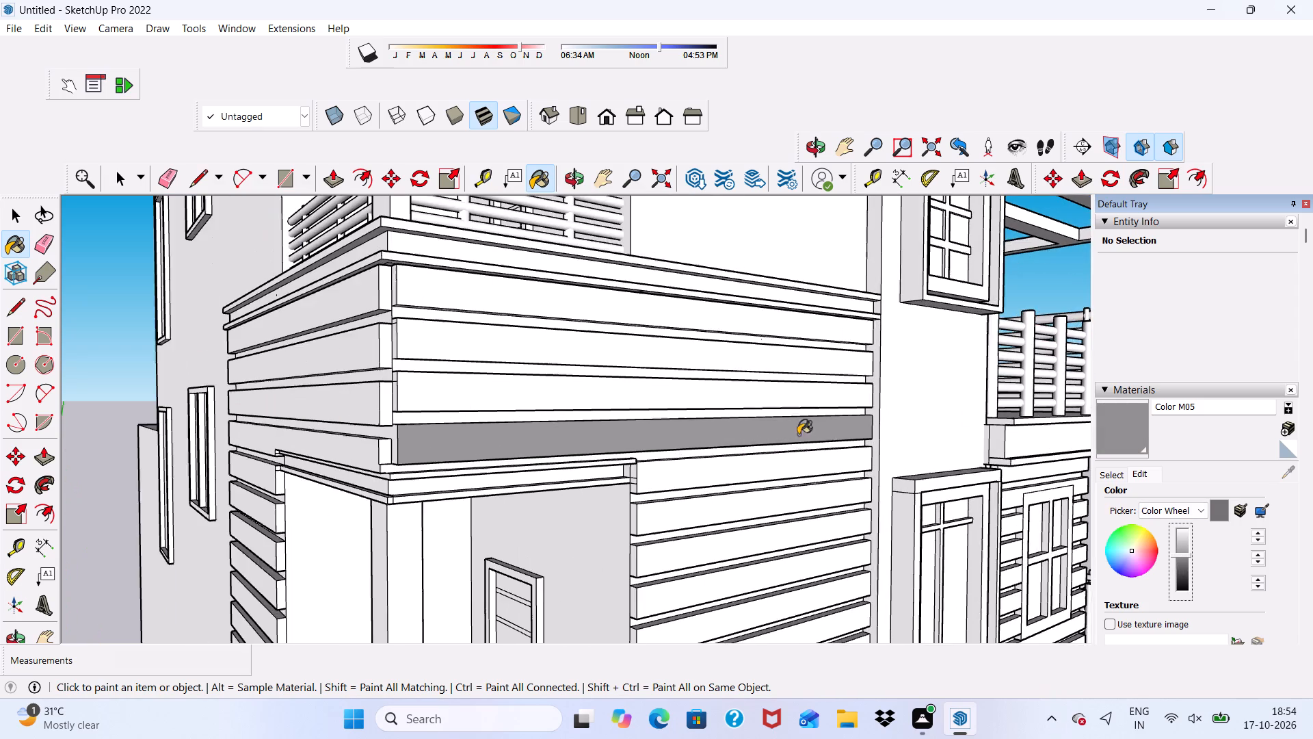
{"action": "middle_click_drag", "start_coordinate": [706, 446], "coordinate": [509, 553]}
{"action": "scroll", "coordinate": [507, 521], "scroll_direction": "up", "scroll_amount": 4}
{"action": "left_click", "coordinate": [519, 477]}
{"action": "scroll", "coordinate": [519, 477], "scroll_direction": "down", "scroll_amount": 2}
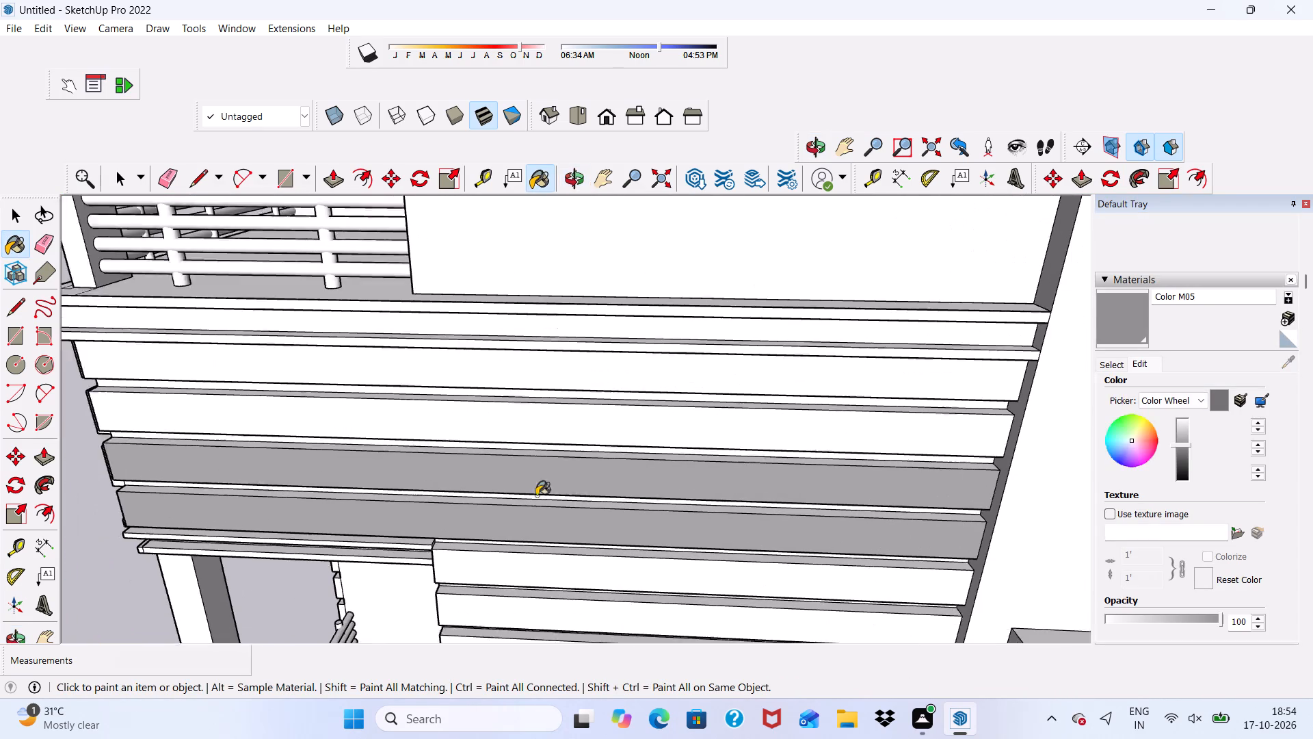
{"action": "scroll", "coordinate": [536, 496], "scroll_direction": "down", "scroll_amount": 3}
{"action": "middle_click_drag", "start_coordinate": [571, 528], "coordinate": [596, 424]}
{"action": "scroll", "coordinate": [596, 424], "scroll_direction": "up", "scroll_amount": 3}
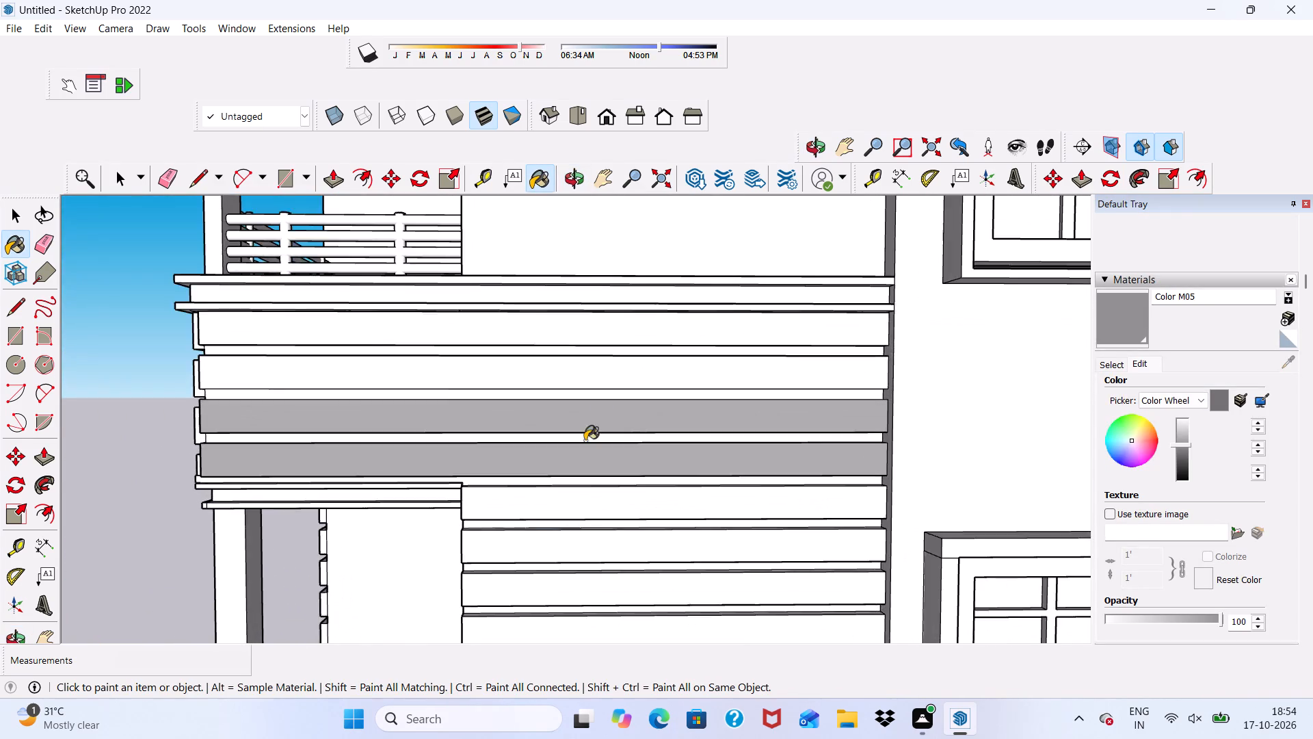
{"action": "scroll", "coordinate": [585, 441], "scroll_direction": "up", "scroll_amount": 5}
{"action": "left_click", "coordinate": [526, 500]}
Paint the recessed strips between the three grey front cladding boards with Color M05.
{"action": "scroll", "coordinate": [526, 500], "scroll_direction": "up", "scroll_amount": 4}
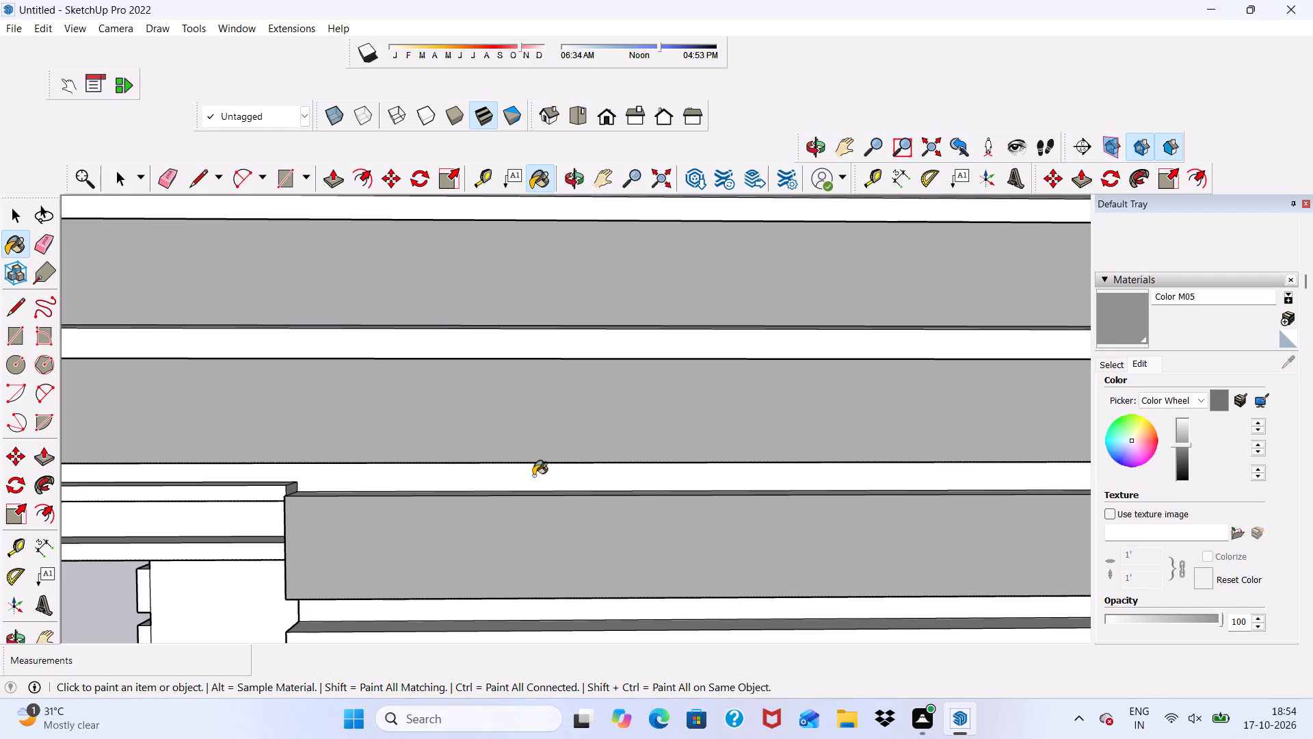
{"action": "left_click", "coordinate": [533, 476]}
{"action": "scroll", "coordinate": [531, 405], "scroll_direction": "down", "scroll_amount": 4}
{"action": "left_click", "coordinate": [531, 359]}
Paint the third full-length front board above the entrance ledge and the recessed strip beneath it with Color M05.
{"action": "scroll", "coordinate": [529, 402], "scroll_direction": "down", "scroll_amount": 2}
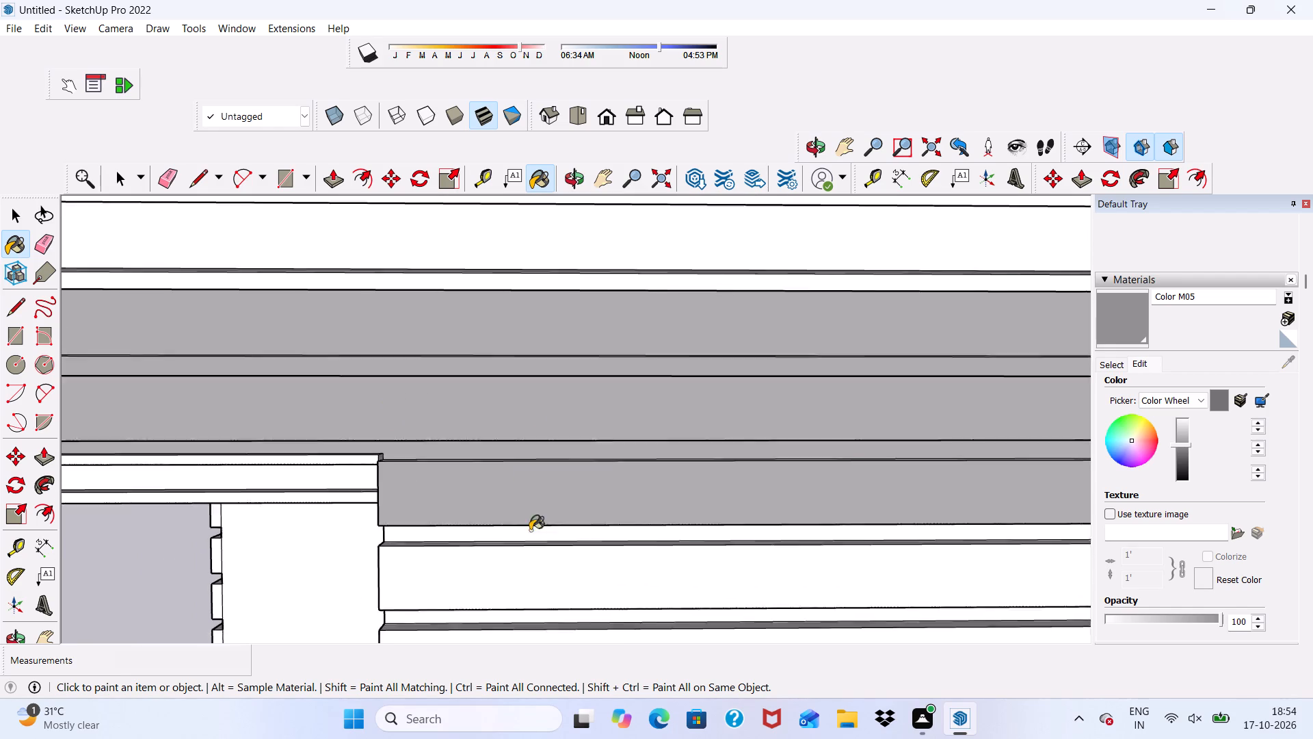
{"action": "scroll", "coordinate": [530, 530], "scroll_direction": "down", "scroll_amount": 8}
{"action": "scroll", "coordinate": [510, 424], "scroll_direction": "up", "scroll_amount": 4}
{"action": "left_click", "coordinate": [510, 397]}
{"action": "scroll", "coordinate": [509, 400], "scroll_direction": "up", "scroll_amount": 3}
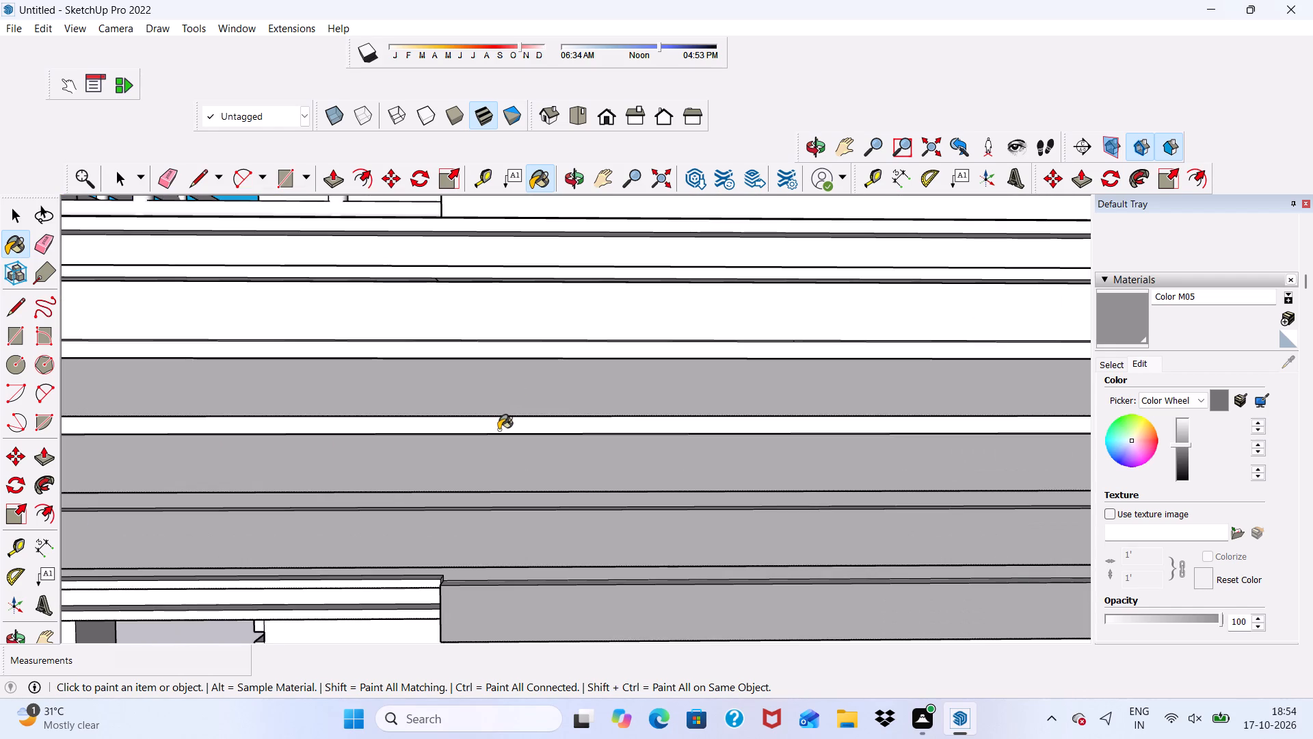
{"action": "left_click", "coordinate": [499, 430]}
Paint the topmost full-length board under the cornice and the recessed strip beneath it with Color M05.
{"action": "scroll", "coordinate": [499, 430], "scroll_direction": "down", "scroll_amount": 5}
{"action": "middle_click_drag", "start_coordinate": [521, 538], "coordinate": [490, 697]}
{"action": "scroll", "coordinate": [416, 471], "scroll_direction": "up", "scroll_amount": 4}
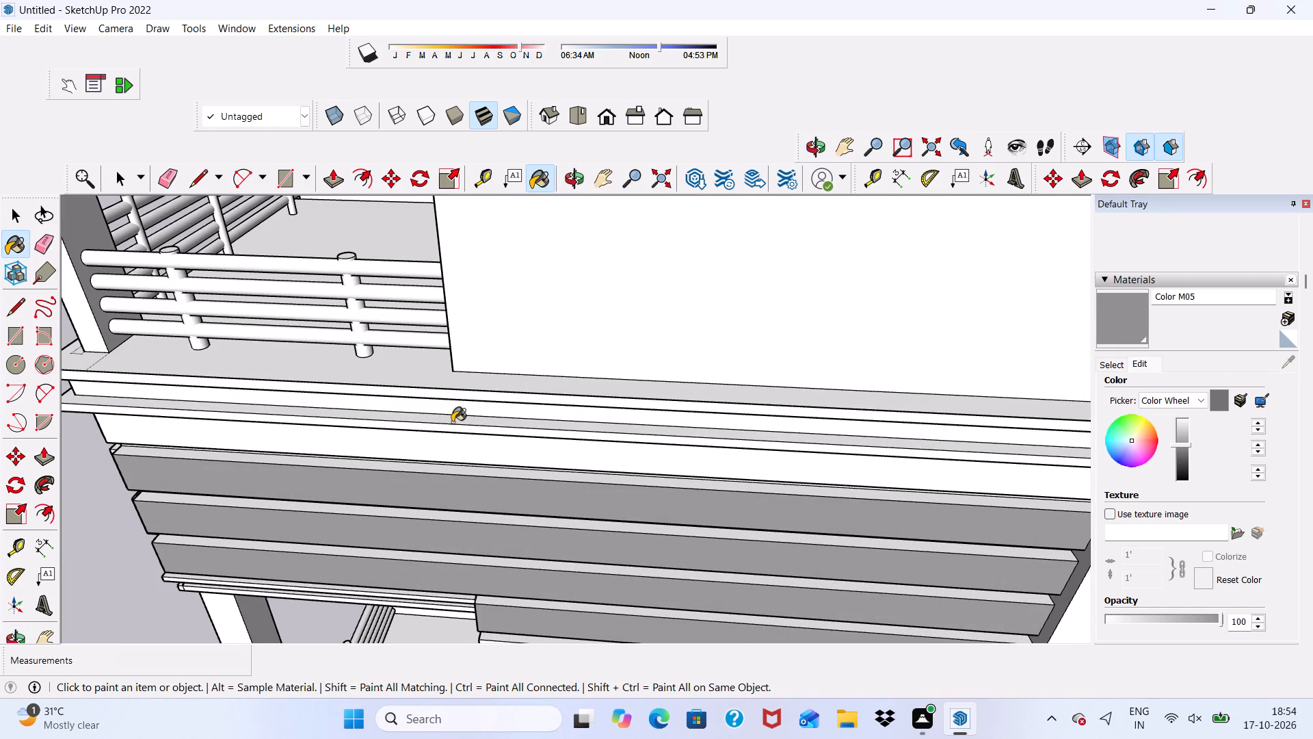
{"action": "scroll", "coordinate": [447, 439], "scroll_direction": "down", "scroll_amount": 1}
{"action": "middle_click_drag", "start_coordinate": [447, 444], "coordinate": [455, 376]}
{"action": "scroll", "coordinate": [455, 376], "scroll_direction": "up", "scroll_amount": 3}
{"action": "left_click", "coordinate": [444, 405]}
{"action": "scroll", "coordinate": [439, 438], "scroll_direction": "up", "scroll_amount": 3}
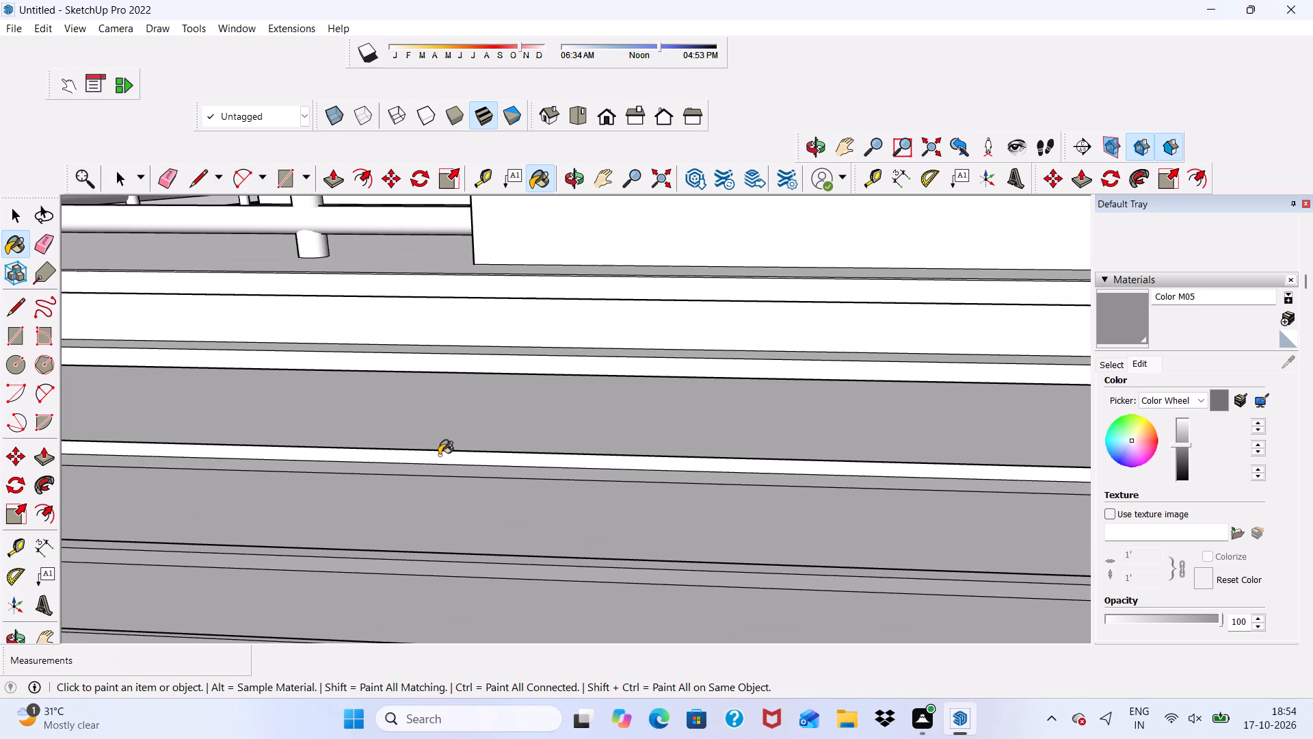
{"action": "left_click", "coordinate": [438, 456]}
Paint the top edges of the first short board and the three lower full-length front boards with Color M05.
{"action": "scroll", "coordinate": [436, 441], "scroll_direction": "down", "scroll_amount": 13}
{"action": "middle_click_drag", "start_coordinate": [542, 483], "coordinate": [551, 372]}
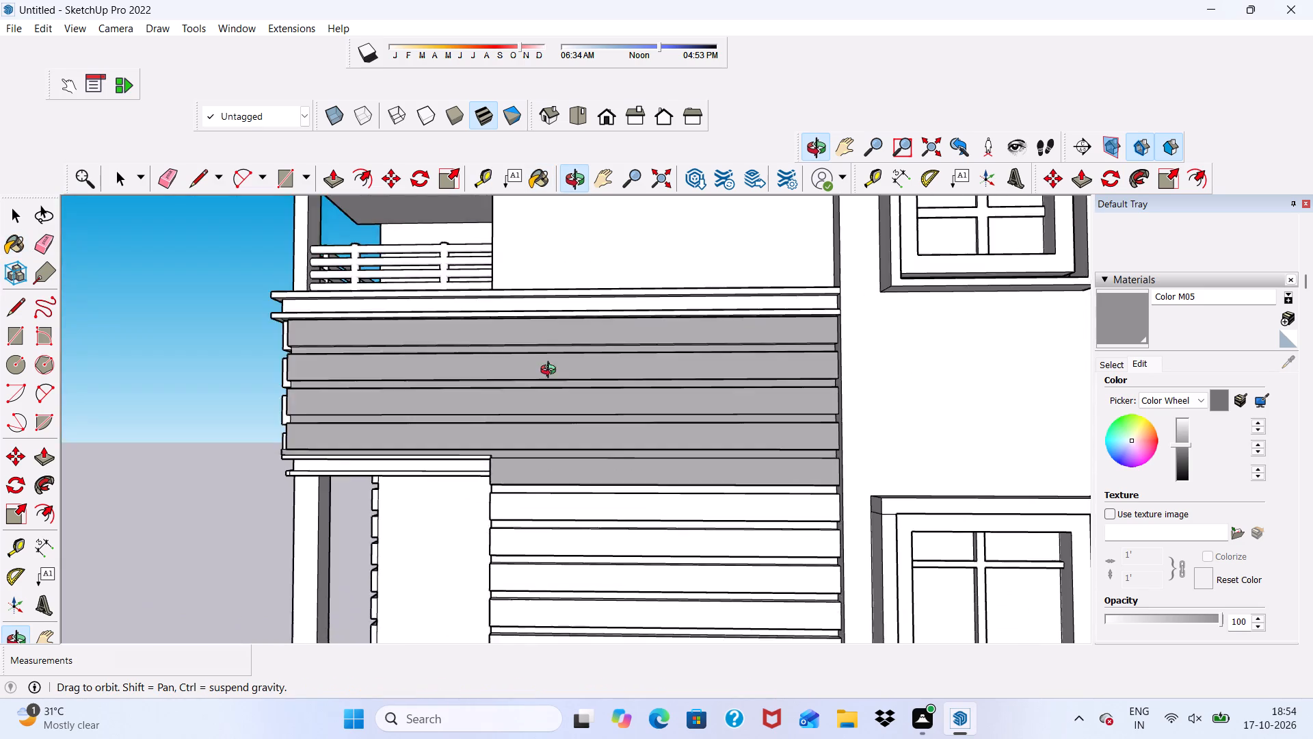
{"action": "middle_click_drag", "start_coordinate": [551, 372], "coordinate": [395, 456]}
{"action": "scroll", "coordinate": [433, 474], "scroll_direction": "up", "scroll_amount": 16}
{"action": "middle_click_drag", "start_coordinate": [480, 428], "coordinate": [451, 527]}
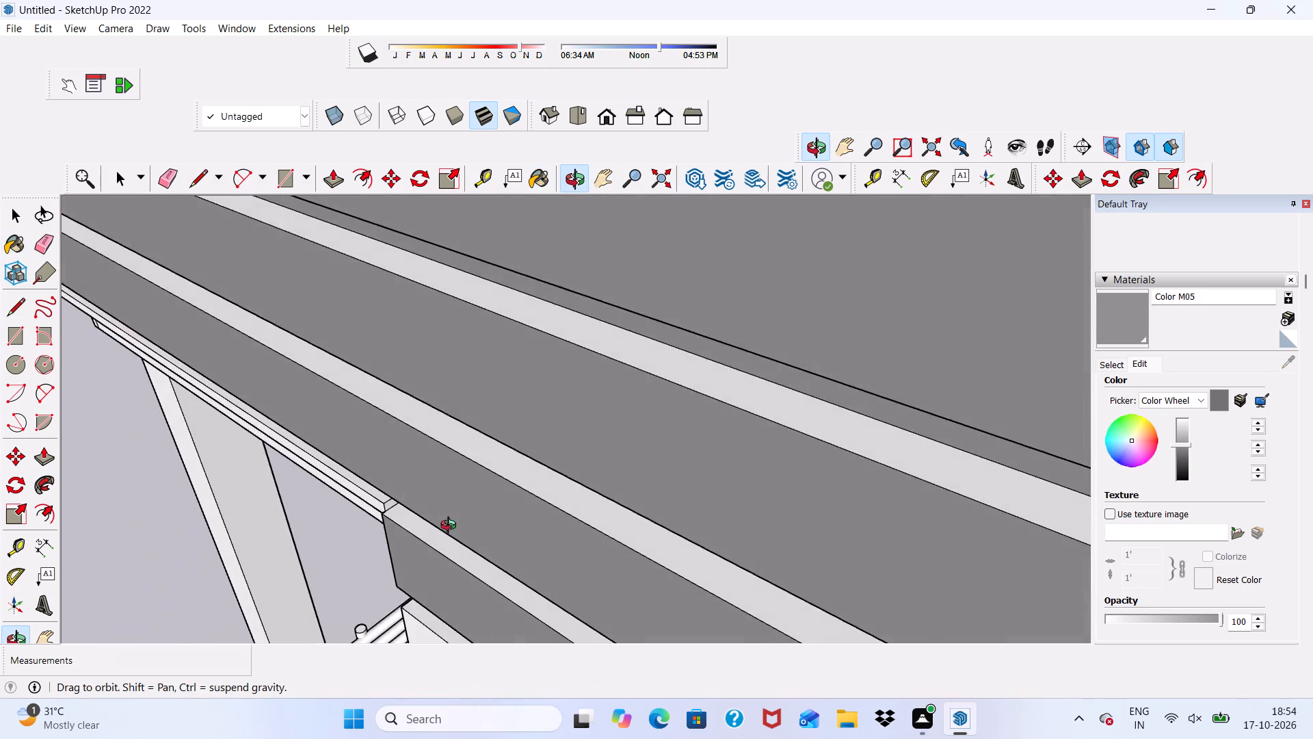
{"action": "middle_click_drag", "start_coordinate": [451, 527], "coordinate": [443, 506]}
{"action": "scroll", "coordinate": [451, 466], "scroll_direction": "up", "scroll_amount": 2}
{"action": "left_click", "coordinate": [474, 430]}
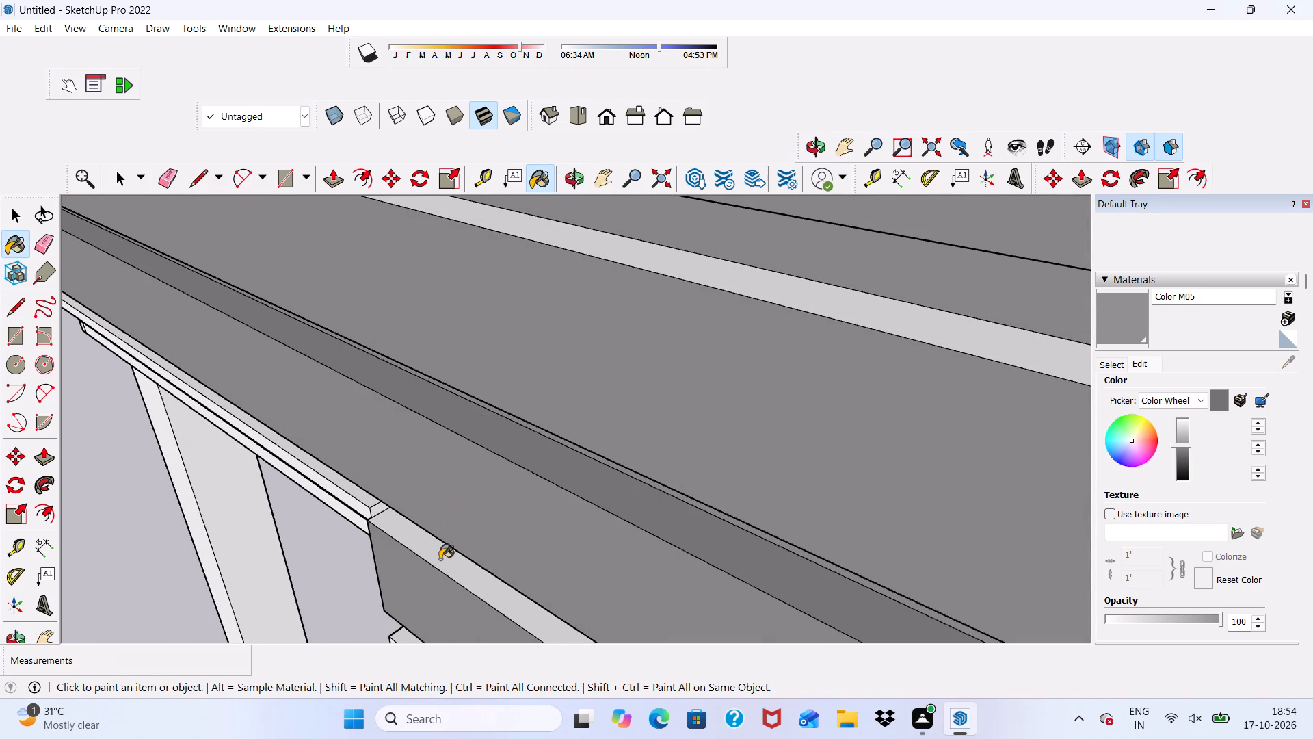
{"action": "left_click", "coordinate": [440, 559]}
{"action": "scroll", "coordinate": [493, 383], "scroll_direction": "down", "scroll_amount": 8}
{"action": "scroll", "coordinate": [566, 381], "scroll_direction": "up", "scroll_amount": 3}
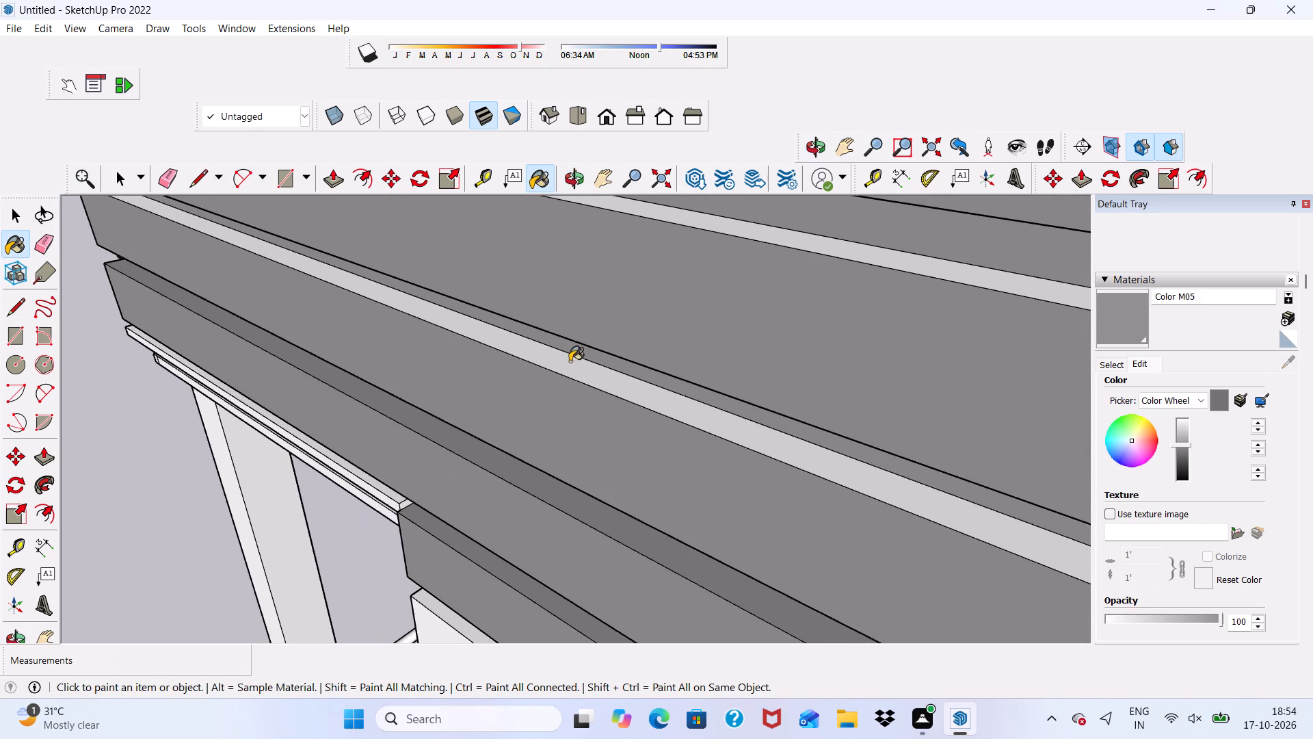
{"action": "left_click", "coordinate": [570, 369]}
{"action": "scroll", "coordinate": [570, 456], "scroll_direction": "down", "scroll_amount": 11}
{"action": "scroll", "coordinate": [622, 439], "scroll_direction": "up", "scroll_amount": 9}
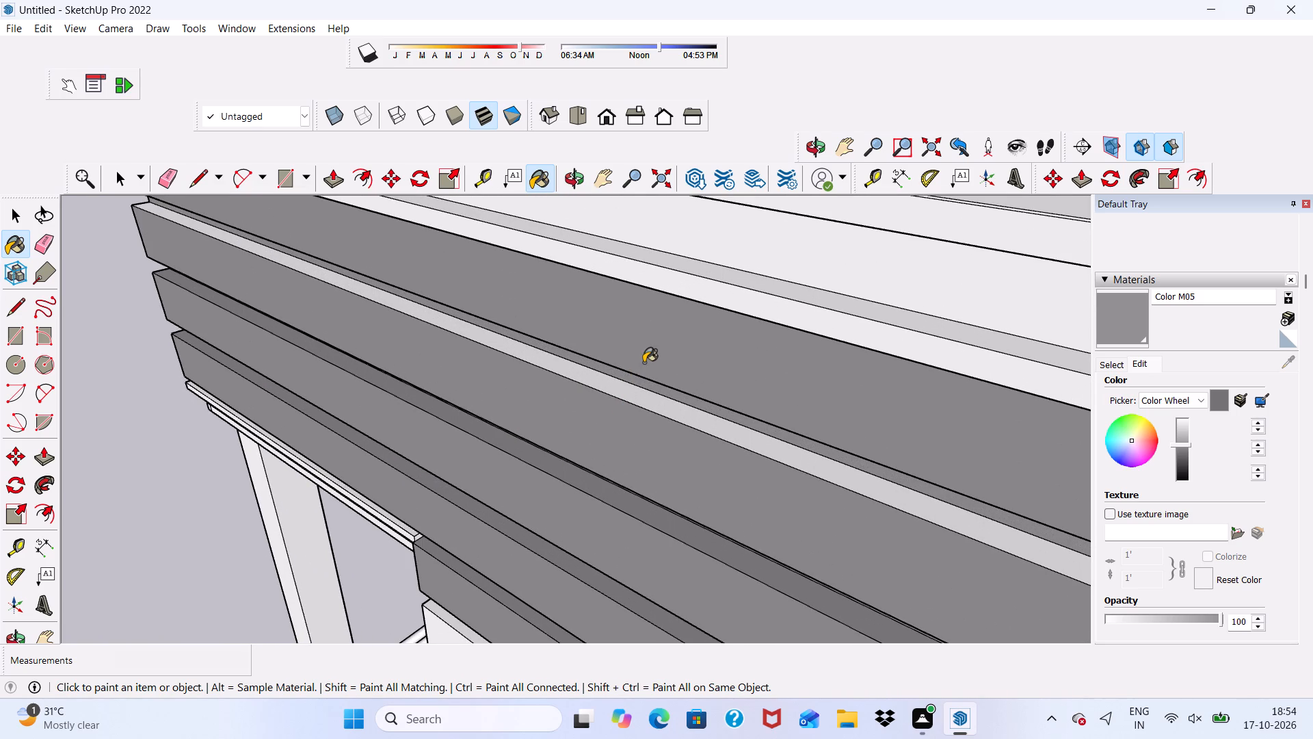
{"action": "left_click", "coordinate": [626, 391]}
Paint the undersides of the four full-length front cladding boards above the entrance ledge with Color M05.
{"action": "scroll", "coordinate": [559, 419], "scroll_direction": "down", "scroll_amount": 4}
{"action": "middle_click_drag", "start_coordinate": [515, 456], "coordinate": [544, 385]}
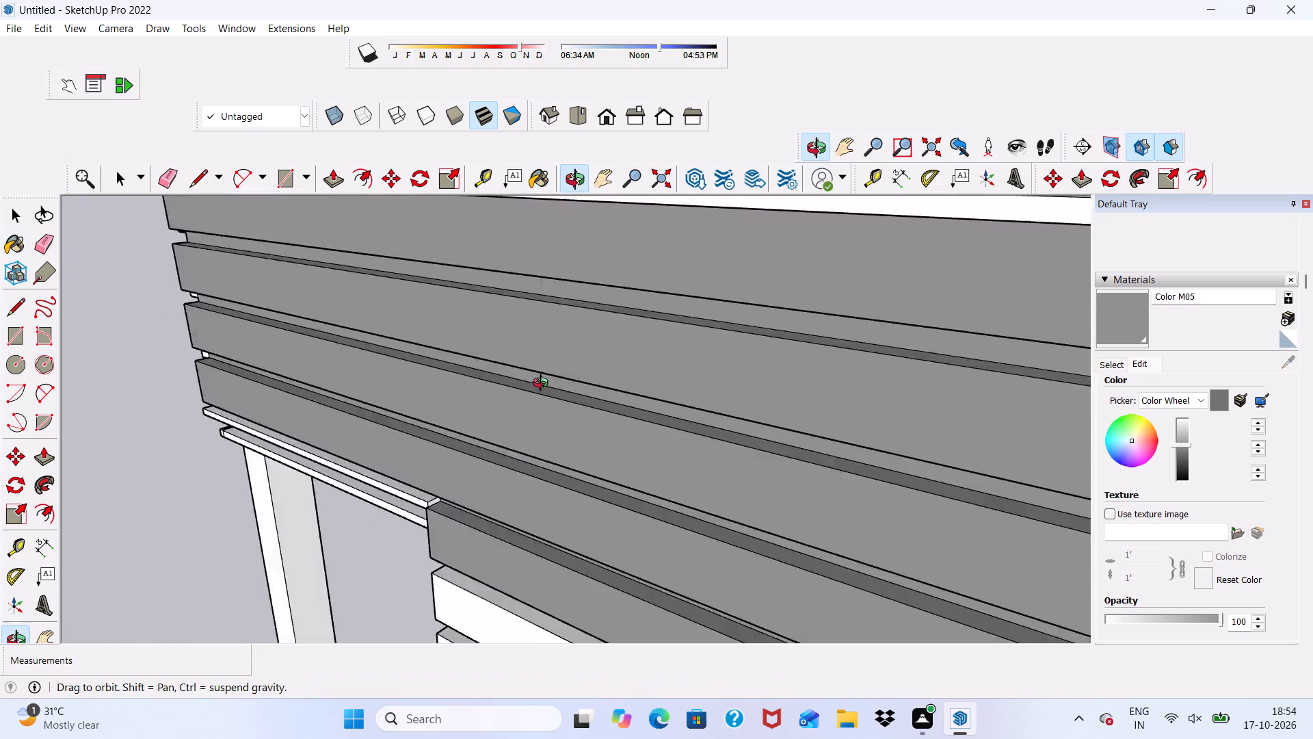
{"action": "middle_click_drag", "start_coordinate": [544, 385], "coordinate": [609, 309]}
{"action": "scroll", "coordinate": [589, 342], "scroll_direction": "down", "scroll_amount": 6}
{"action": "scroll", "coordinate": [605, 454], "scroll_direction": "up", "scroll_amount": 1}
{"action": "scroll", "coordinate": [609, 448], "scroll_direction": "down", "scroll_amount": 1}
{"action": "middle_click_drag", "start_coordinate": [611, 454], "coordinate": [664, 289]}
{"action": "scroll", "coordinate": [664, 289], "scroll_direction": "up", "scroll_amount": 1}
{"action": "scroll", "coordinate": [662, 305], "scroll_direction": "down", "scroll_amount": 9}
{"action": "scroll", "coordinate": [654, 317], "scroll_direction": "up", "scroll_amount": 10}
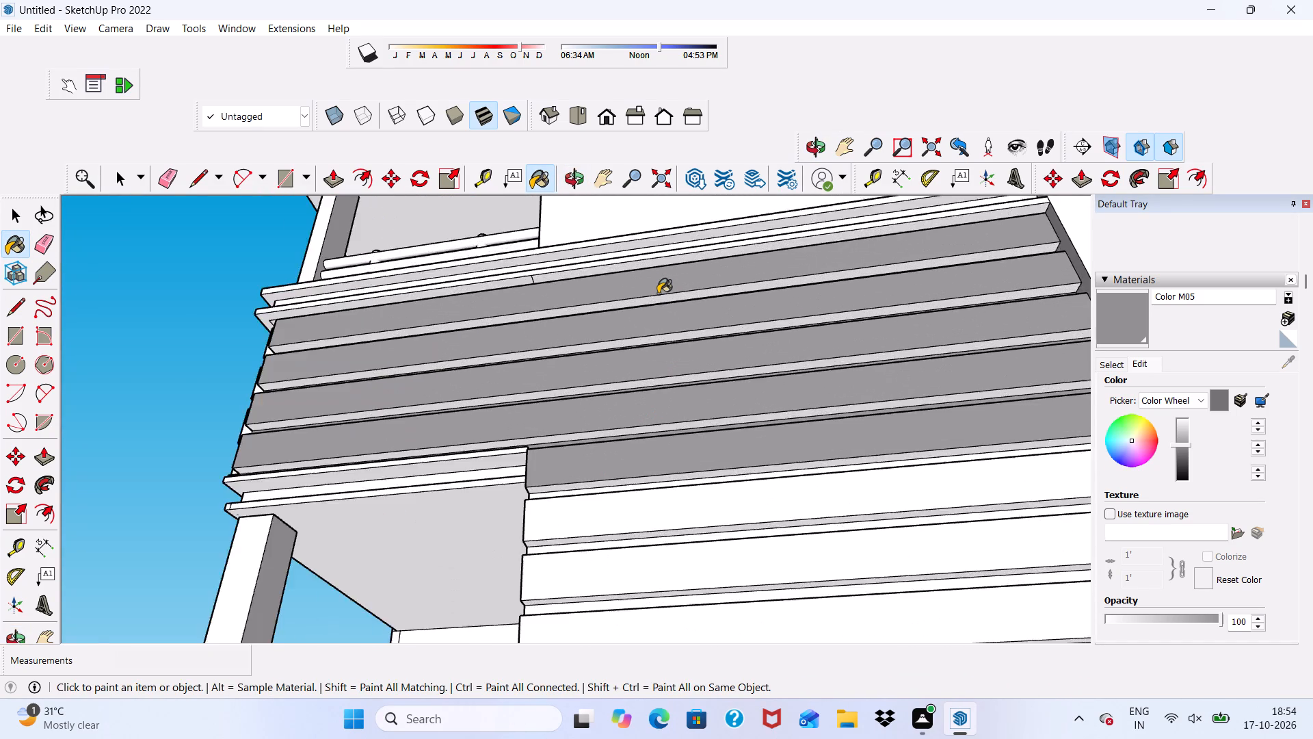
{"action": "scroll", "coordinate": [658, 294], "scroll_direction": "up", "scroll_amount": 2}
{"action": "left_click", "coordinate": [659, 302]}
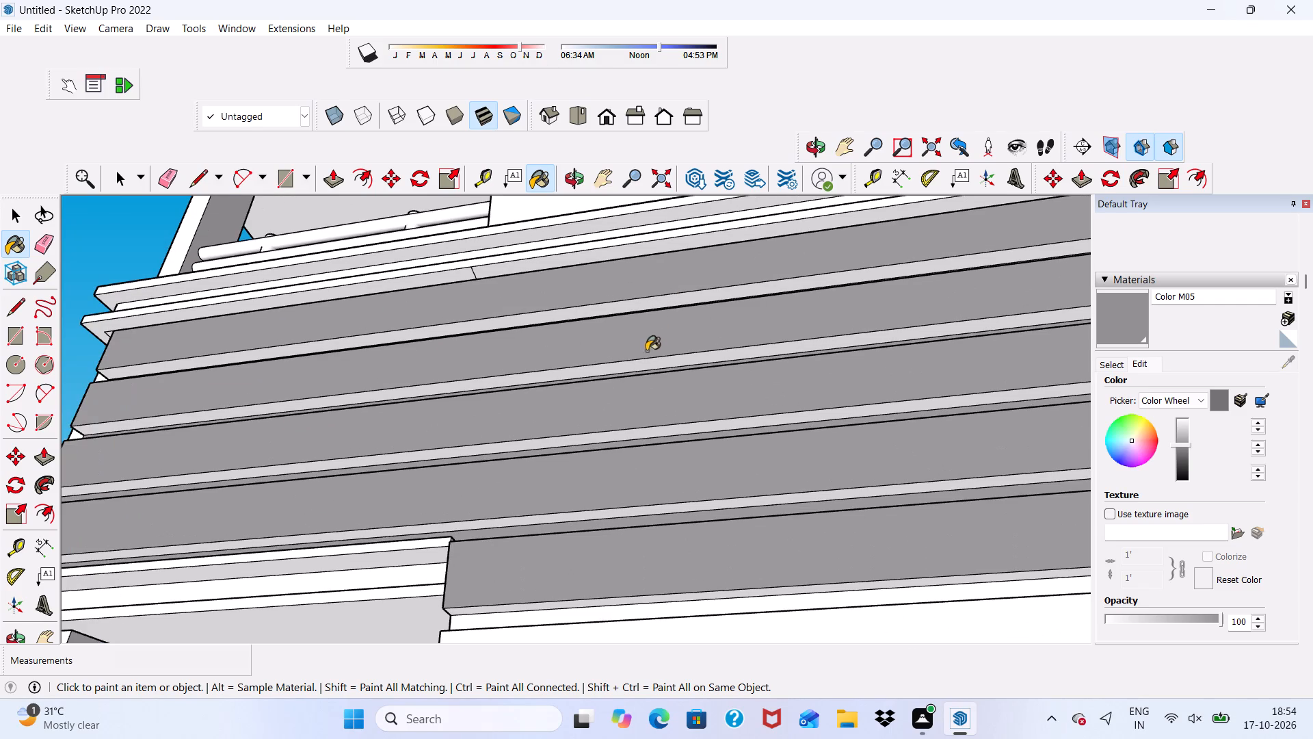
{"action": "left_click", "coordinate": [646, 360]}
{"action": "scroll", "coordinate": [644, 416], "scroll_direction": "up", "scroll_amount": 1}
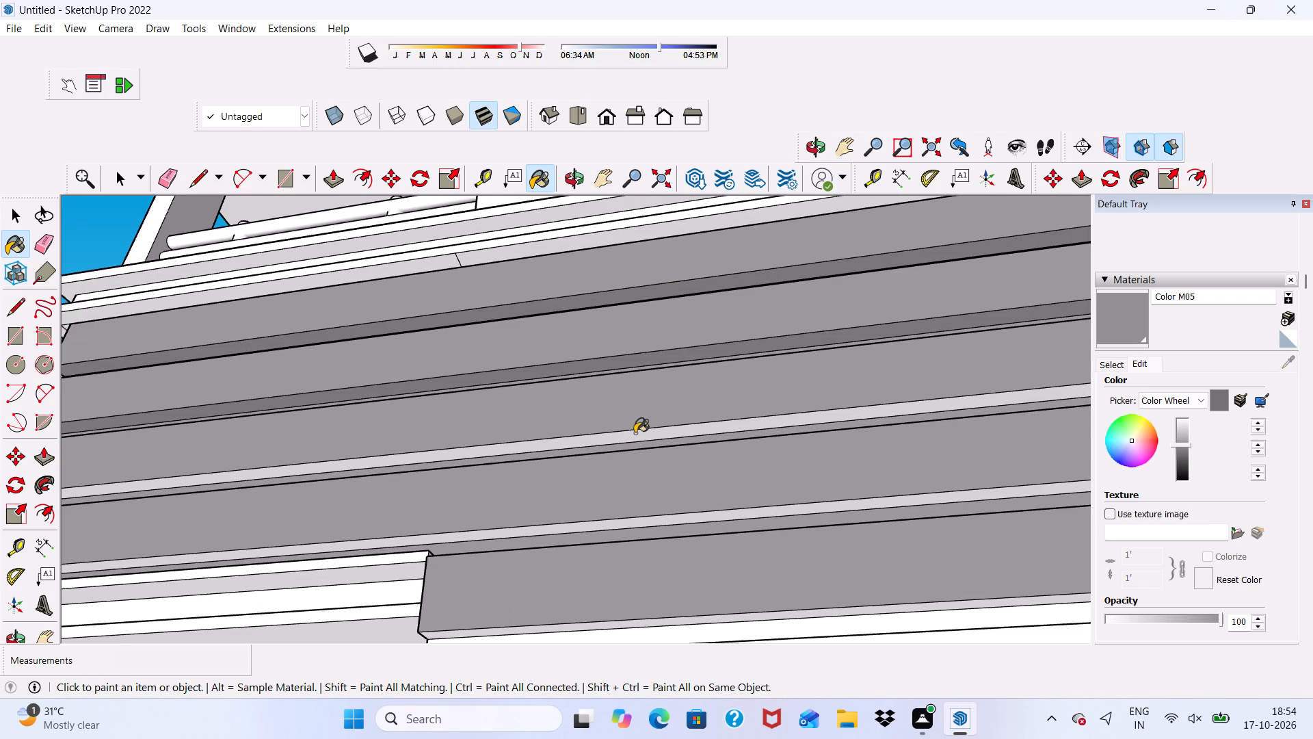
{"action": "left_click", "coordinate": [635, 433]}
{"action": "left_click", "coordinate": [624, 520]}
Paint the underside of the first short board beside the entrance, the recess below it and the second short board with Color M05.
{"action": "scroll", "coordinate": [618, 434], "scroll_direction": "down", "scroll_amount": 6}
{"action": "scroll", "coordinate": [605, 532], "scroll_direction": "up", "scroll_amount": 2}
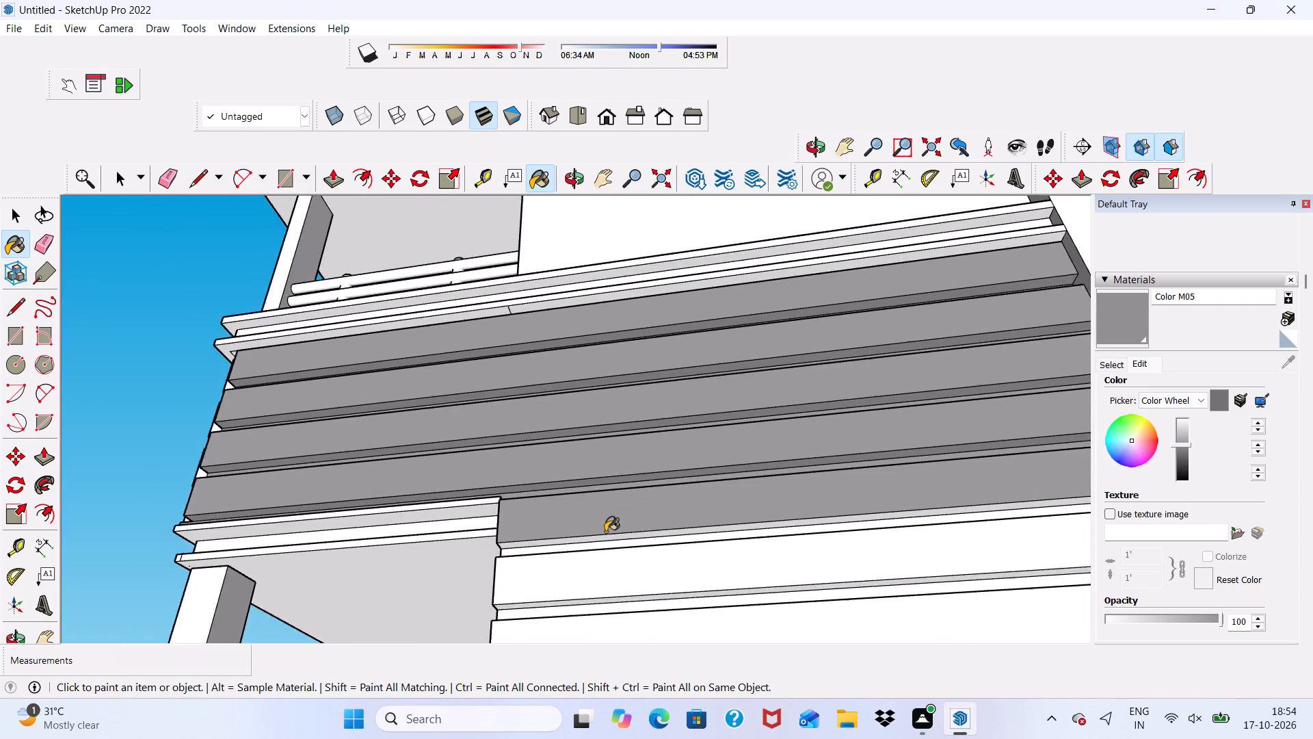
{"action": "scroll", "coordinate": [605, 532], "scroll_direction": "up", "scroll_amount": 3}
{"action": "left_click", "coordinate": [605, 541]}
{"action": "left_click", "coordinate": [602, 556]}
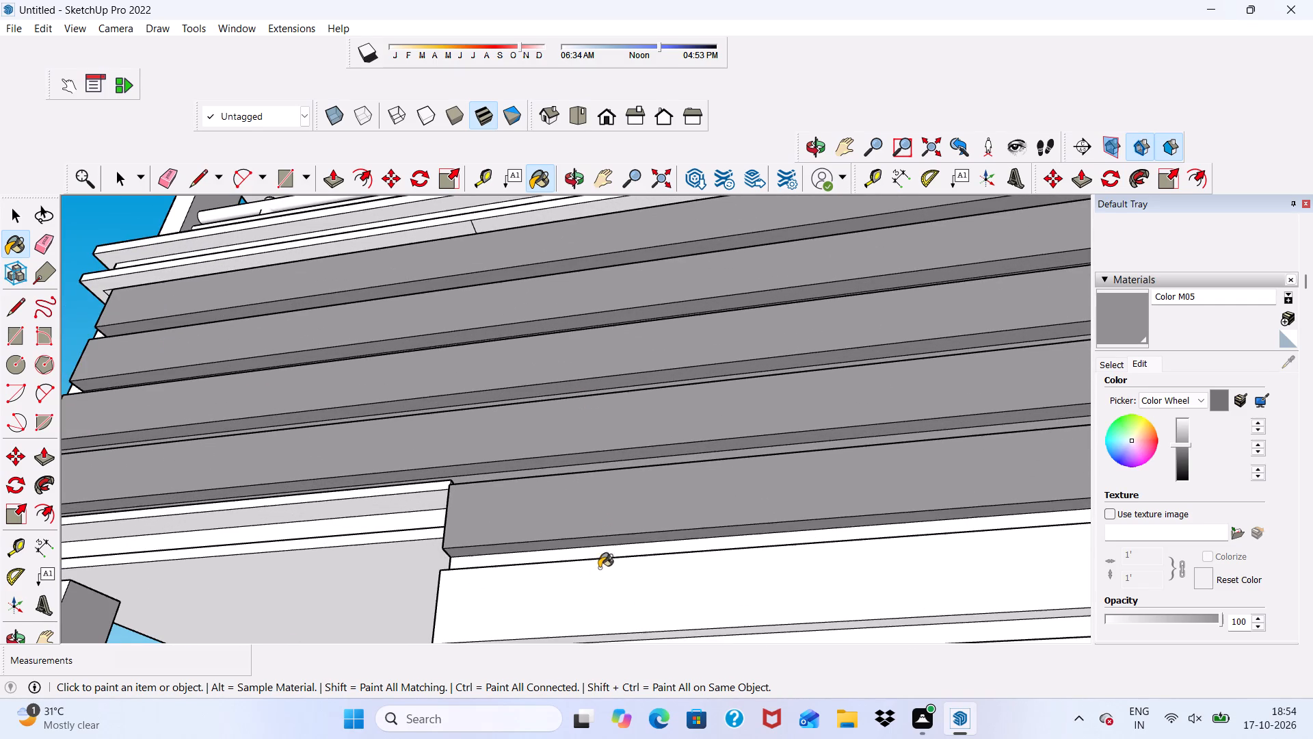
{"action": "left_click", "coordinate": [596, 582]}
Paint the second short board's underside, the recess below it and the third short board with Color M05.
{"action": "scroll", "coordinate": [554, 445], "scroll_direction": "down", "scroll_amount": 10}
{"action": "scroll", "coordinate": [589, 528], "scroll_direction": "up", "scroll_amount": 4}
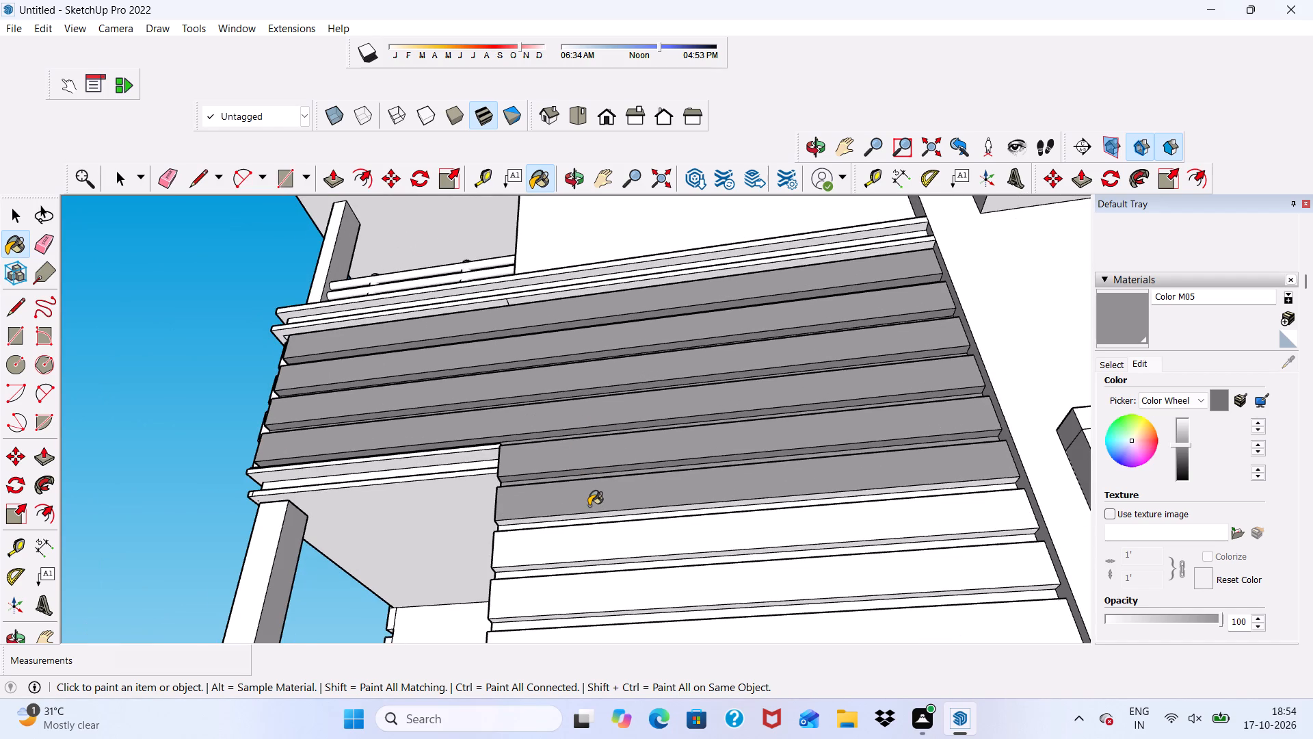
{"action": "scroll", "coordinate": [589, 509], "scroll_direction": "up", "scroll_amount": 8}
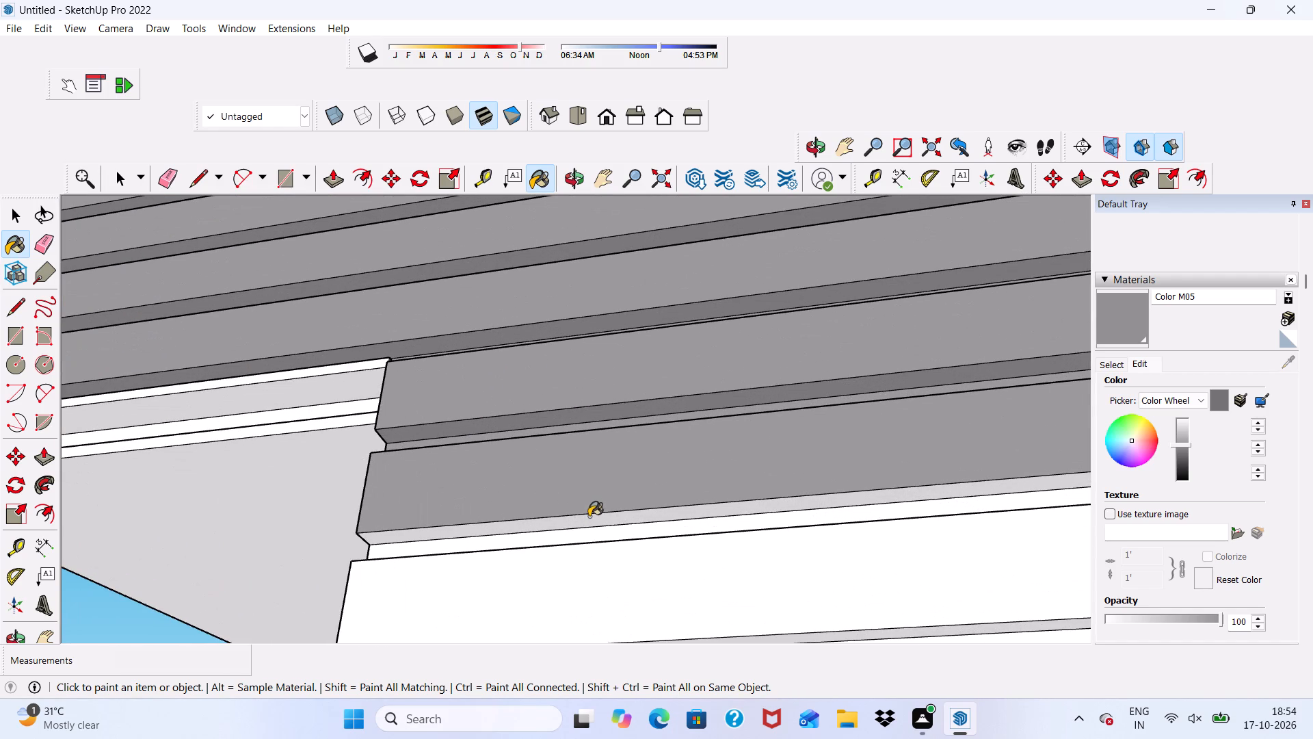
{"action": "left_click", "coordinate": [589, 517]}
{"action": "left_click", "coordinate": [587, 532]}
{"action": "left_click", "coordinate": [570, 564]}
Paint the fourth and fifth short boards beside the entrance and the undersides of the boards directly above them with Color M05.
{"action": "scroll", "coordinate": [572, 480], "scroll_direction": "down", "scroll_amount": 7}
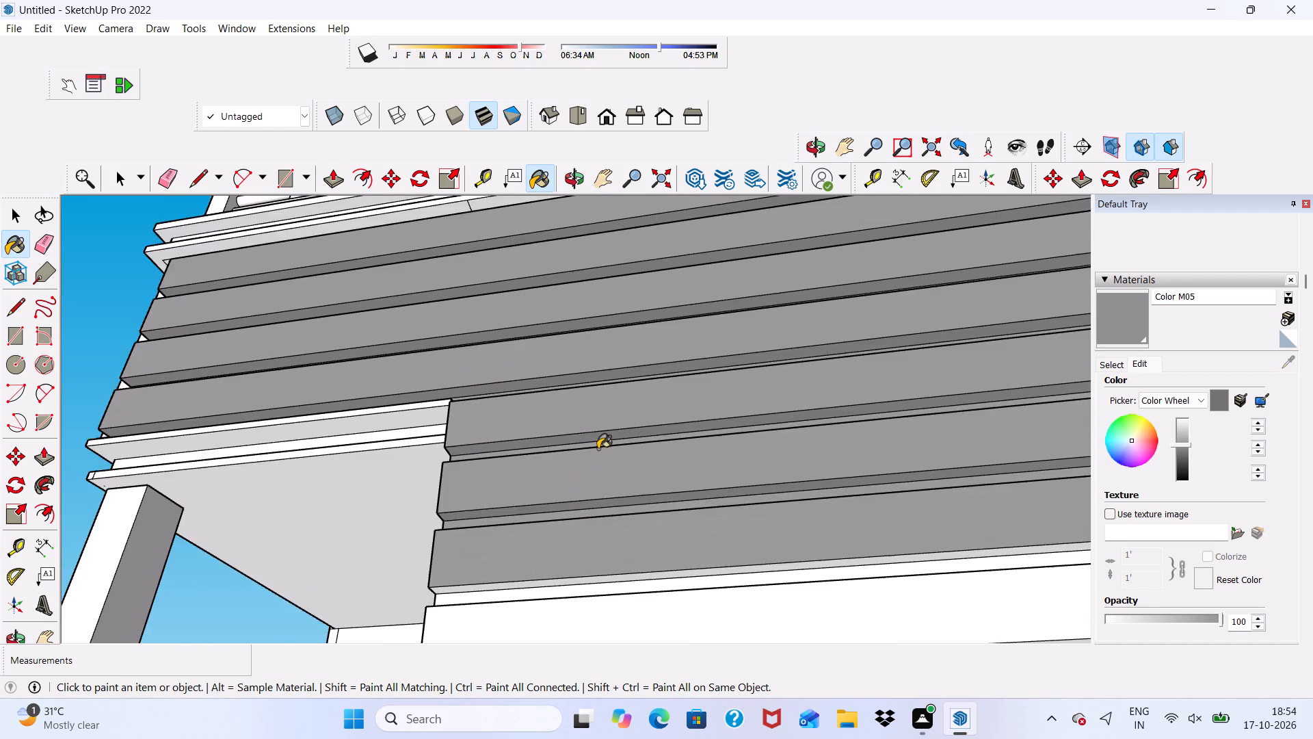
{"action": "scroll", "coordinate": [598, 449], "scroll_direction": "down", "scroll_amount": 3}
{"action": "middle_click_drag", "start_coordinate": [596, 522], "coordinate": [626, 435]}
{"action": "scroll", "coordinate": [626, 435], "scroll_direction": "up", "scroll_amount": 5}
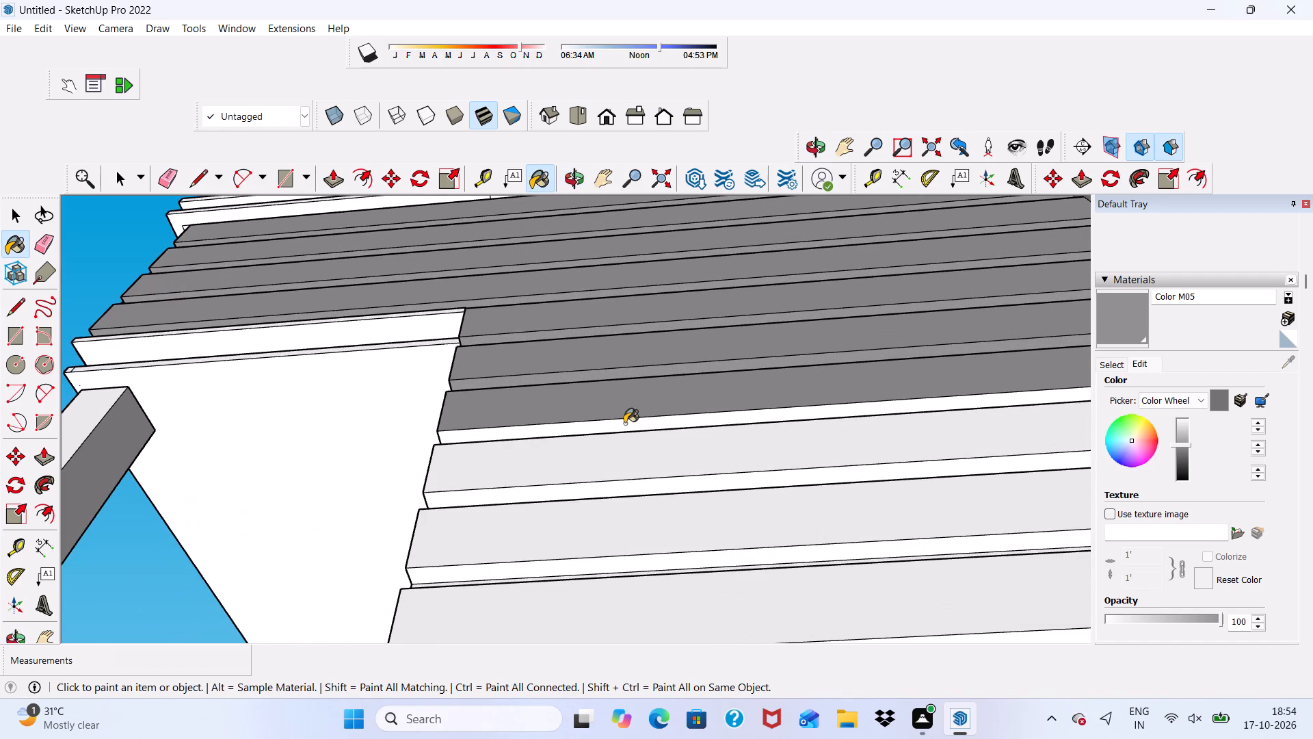
{"action": "left_click", "coordinate": [624, 424]}
{"action": "left_click", "coordinate": [603, 461]}
{"action": "scroll", "coordinate": [584, 512], "scroll_direction": "up", "scroll_amount": 2}
{"action": "left_click", "coordinate": [586, 484]}
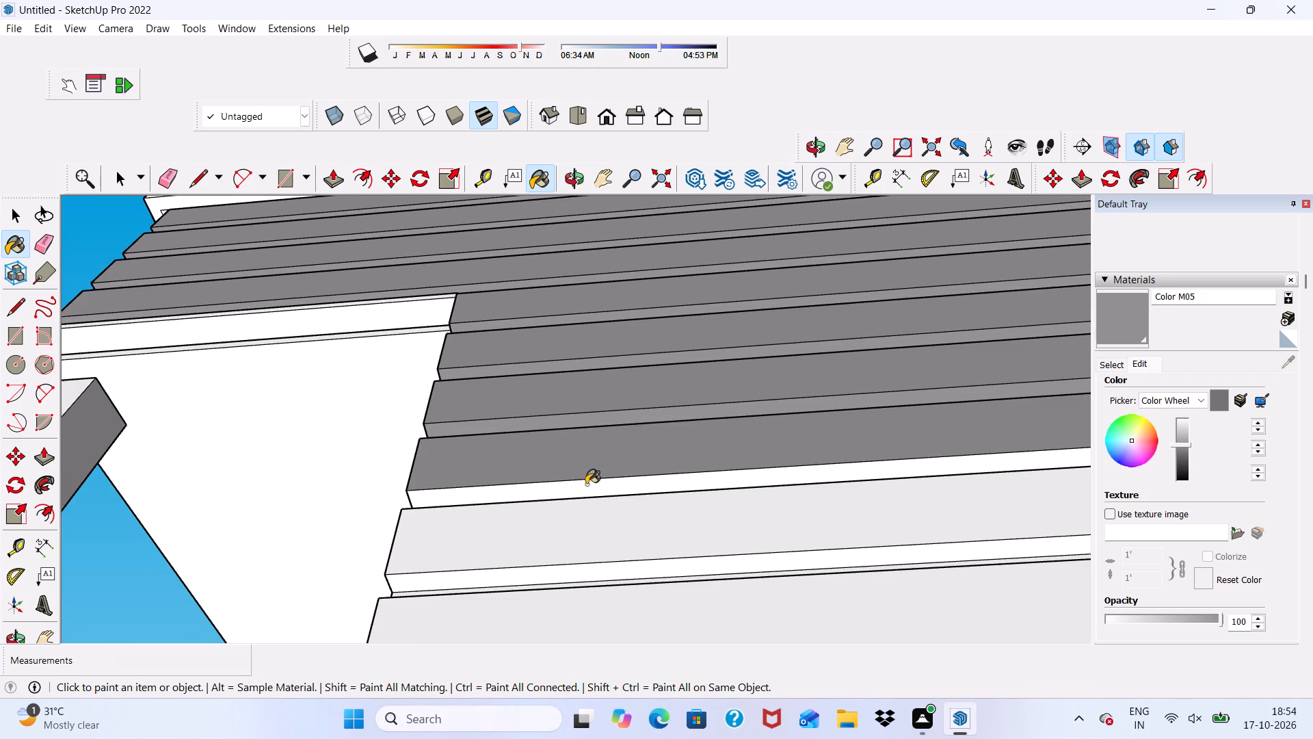
{"action": "left_click", "coordinate": [576, 516]}
Paint the remaining undersides and recessed strips between the lower grey short boards beside the entrance with Color M05.
{"action": "middle_click_drag", "start_coordinate": [576, 516], "coordinate": [576, 619]}
{"action": "scroll", "coordinate": [560, 591], "scroll_direction": "up", "scroll_amount": 3}
{"action": "left_click", "coordinate": [557, 579]}
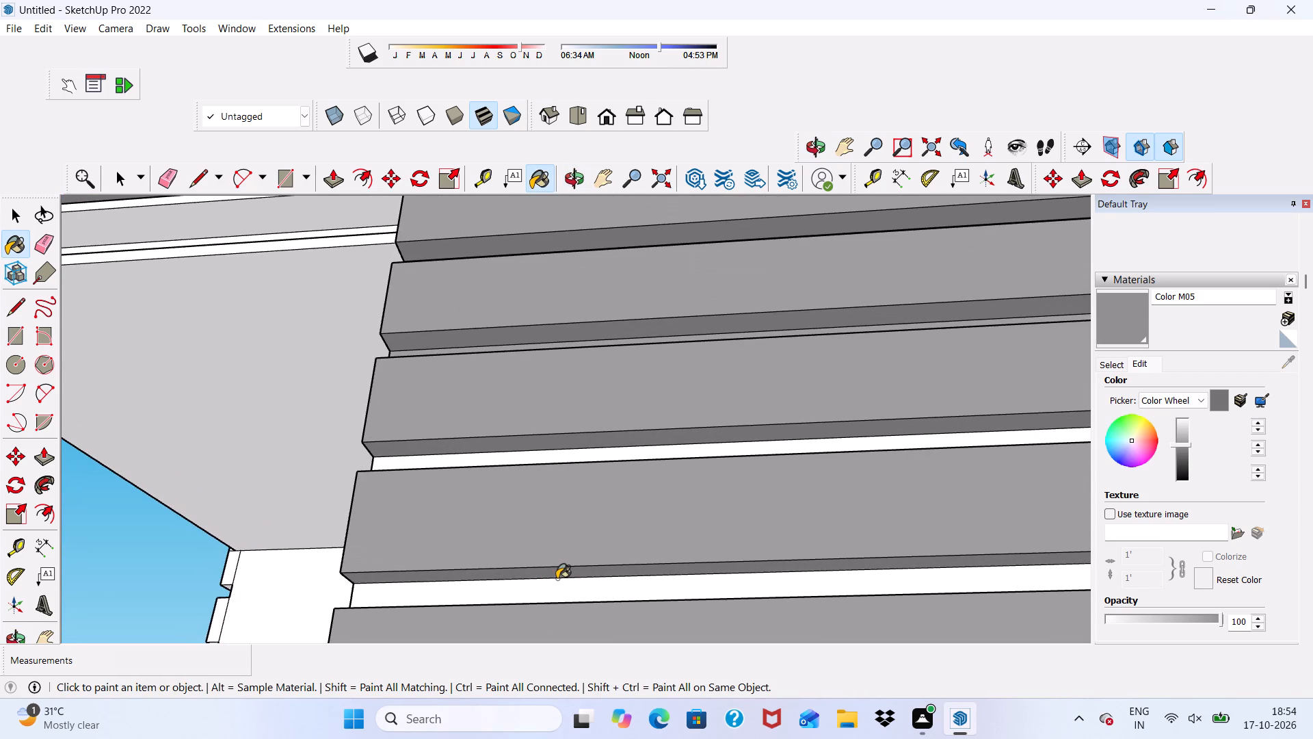
{"action": "left_click", "coordinate": [555, 584]}
{"action": "scroll", "coordinate": [543, 476], "scroll_direction": "up", "scroll_amount": 2}
{"action": "left_click", "coordinate": [541, 439]}
{"action": "left_click", "coordinate": [541, 449]}
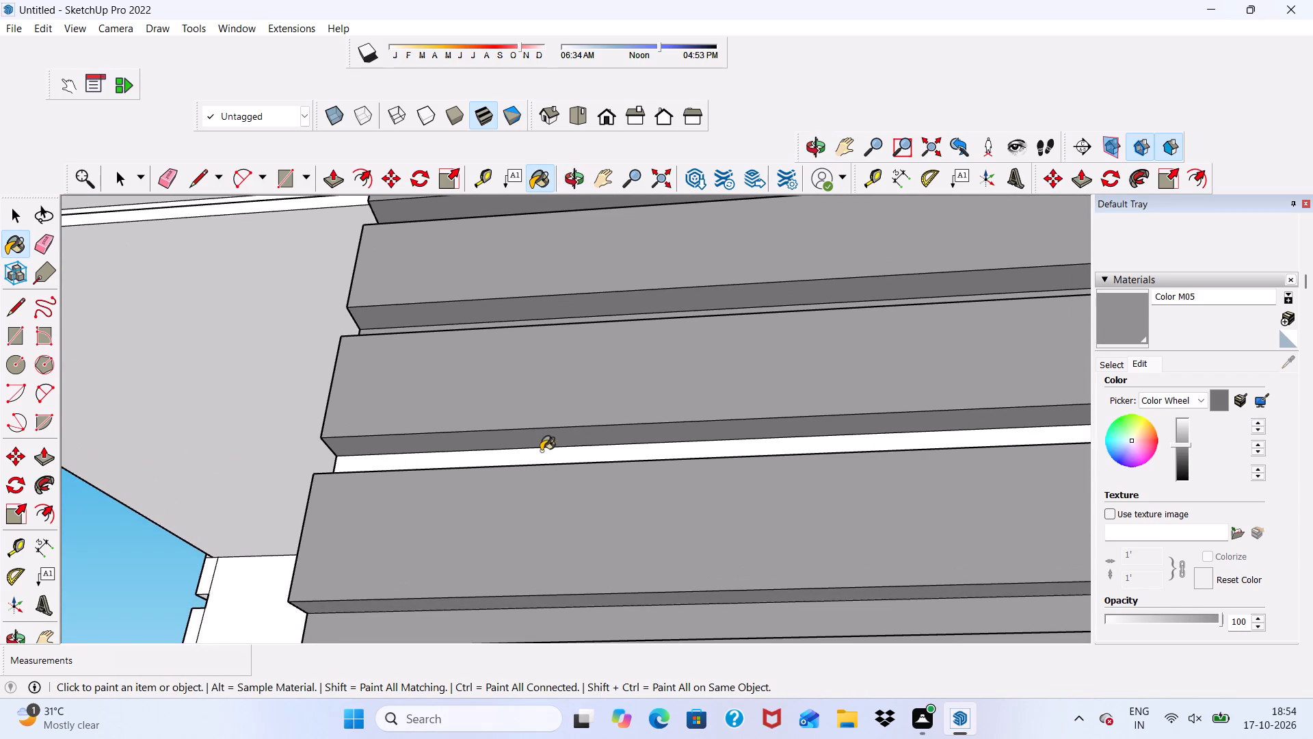
Paint the top edges of the second to fifth short cladding boards beside the entrance with Color M05.
{"action": "scroll", "coordinate": [541, 451], "scroll_direction": "down", "scroll_amount": 13}
{"action": "middle_click_drag", "start_coordinate": [726, 440], "coordinate": [701, 637]}
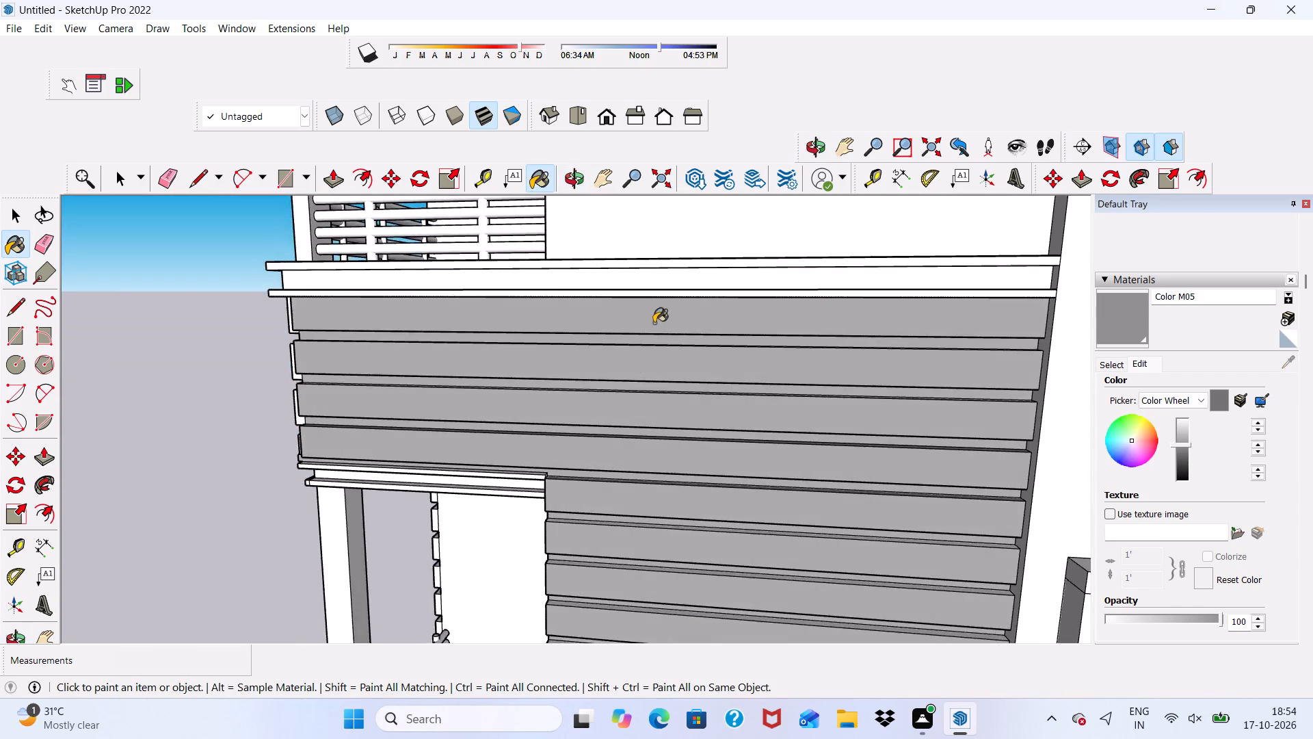
{"action": "scroll", "coordinate": [654, 322], "scroll_direction": "down", "scroll_amount": 9}
{"action": "middle_click_drag", "start_coordinate": [710, 463], "coordinate": [663, 651]}
{"action": "scroll", "coordinate": [648, 578], "scroll_direction": "up", "scroll_amount": 4}
{"action": "scroll", "coordinate": [659, 466], "scroll_direction": "up", "scroll_amount": 5}
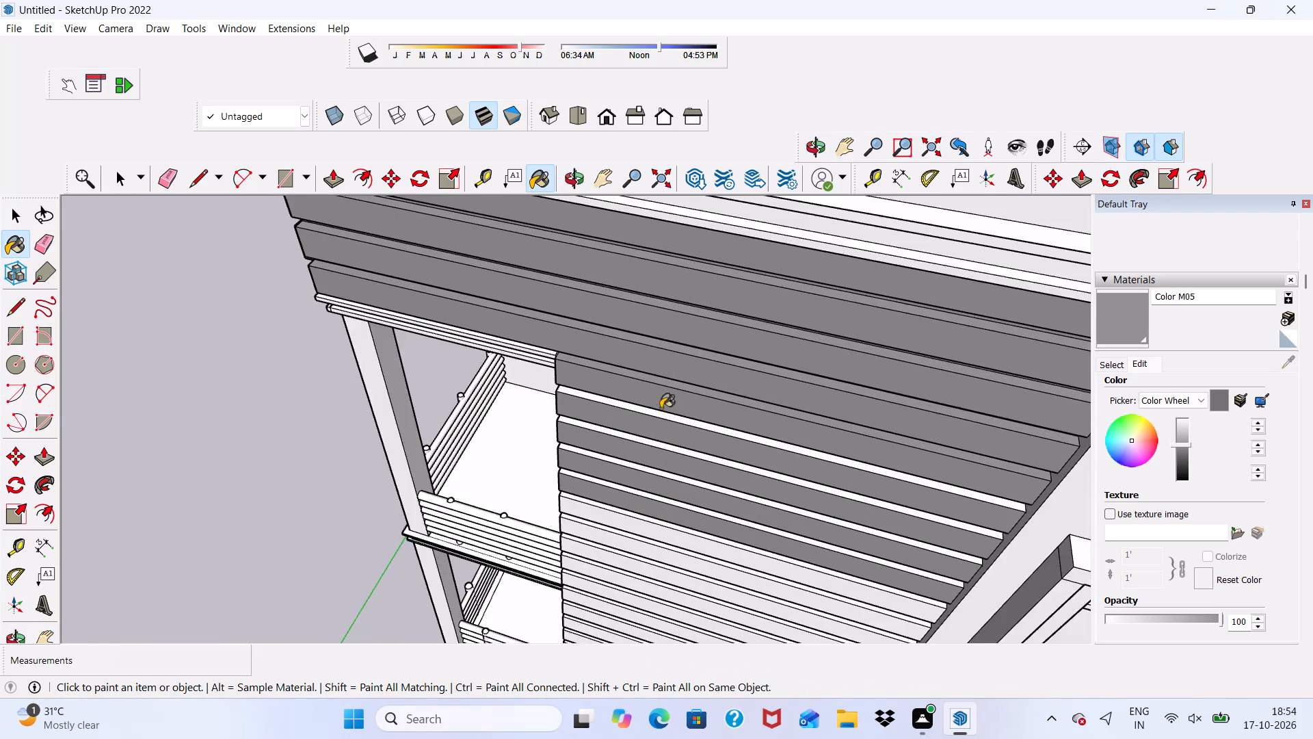
{"action": "scroll", "coordinate": [661, 409], "scroll_direction": "up", "scroll_amount": 9}
{"action": "left_click", "coordinate": [653, 426]}
{"action": "scroll", "coordinate": [628, 480], "scroll_direction": "down", "scroll_amount": 1}
{"action": "scroll", "coordinate": [604, 516], "scroll_direction": "up", "scroll_amount": 3}
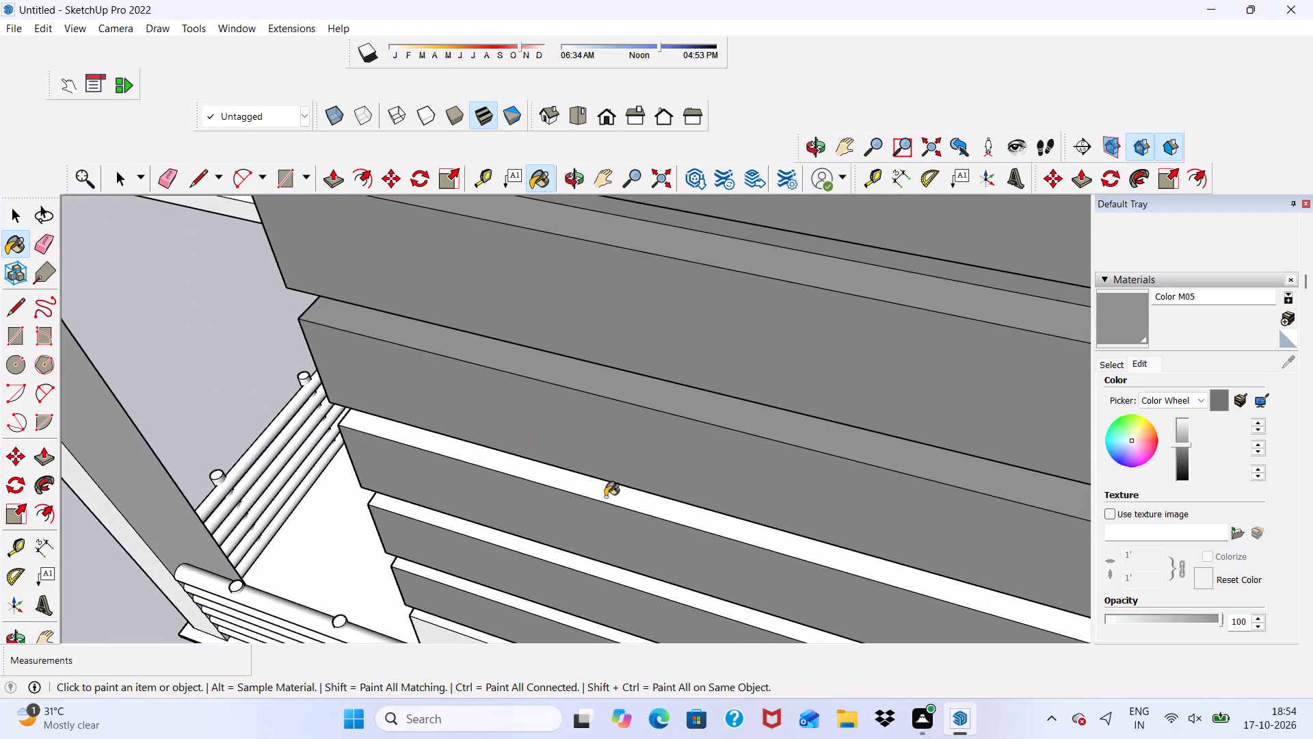
{"action": "left_click", "coordinate": [605, 497]}
{"action": "scroll", "coordinate": [553, 559], "scroll_direction": "up", "scroll_amount": 4}
{"action": "left_click", "coordinate": [551, 553]}
{"action": "scroll", "coordinate": [557, 426], "scroll_direction": "down", "scroll_amount": 10}
{"action": "scroll", "coordinate": [547, 560], "scroll_direction": "up", "scroll_amount": 5}
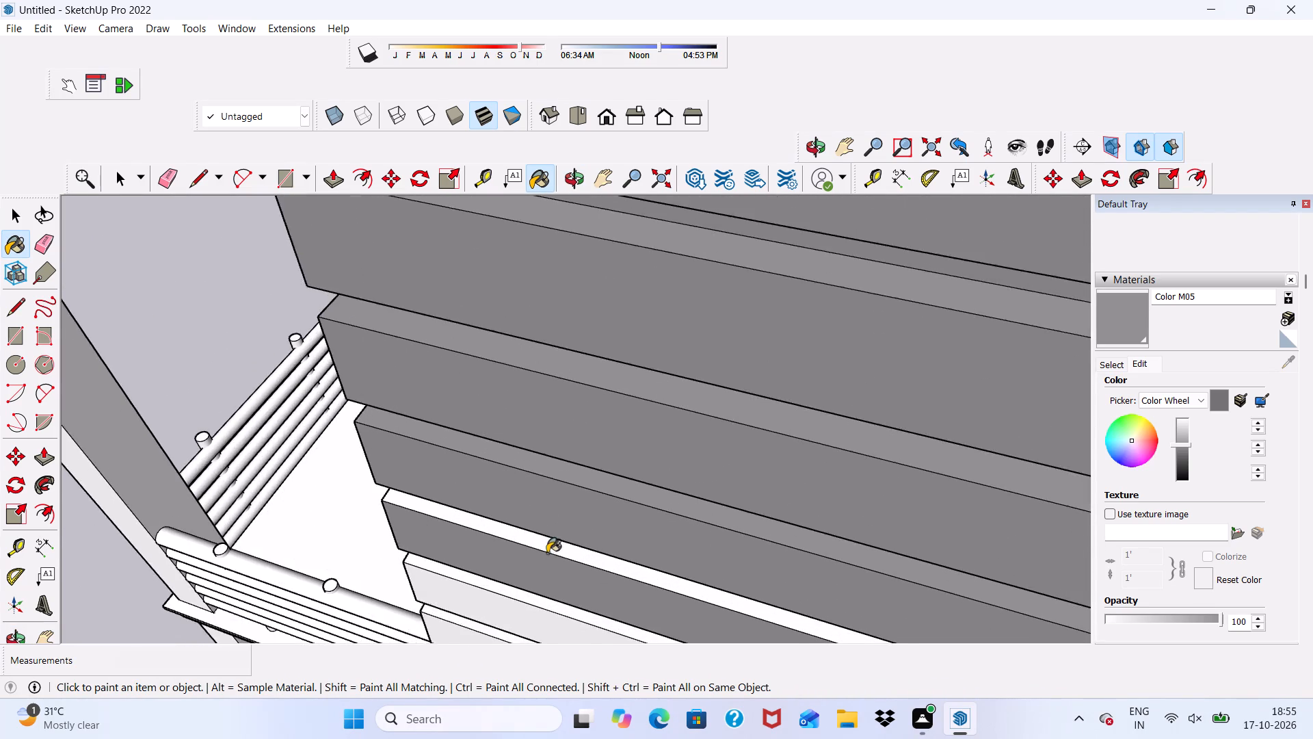
{"action": "scroll", "coordinate": [547, 553], "scroll_direction": "up", "scroll_amount": 3}
{"action": "left_click", "coordinate": [548, 545]}
Paint the front faces and top edges of the sixth and seventh short boards beside the entrance with Color M05.
{"action": "scroll", "coordinate": [555, 489], "scroll_direction": "down", "scroll_amount": 12}
{"action": "scroll", "coordinate": [677, 536], "scroll_direction": "up", "scroll_amount": 9}
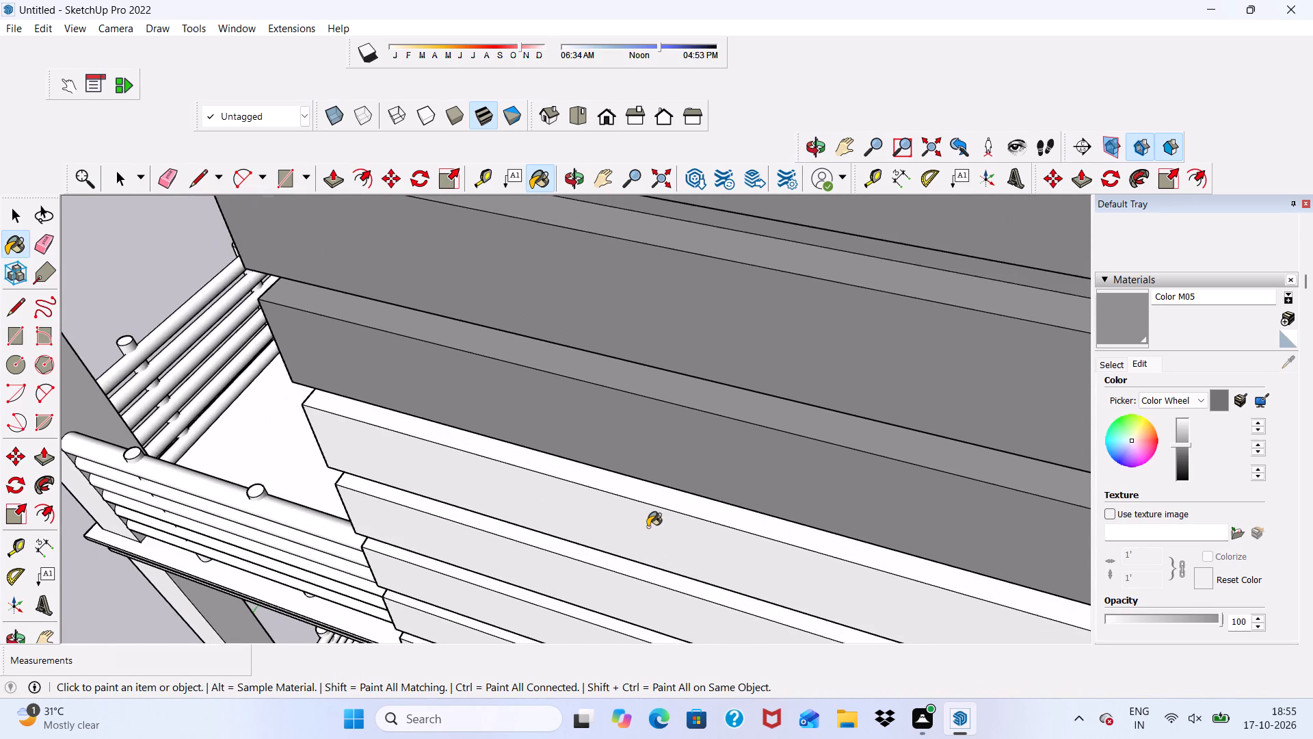
{"action": "left_click", "coordinate": [647, 527]}
{"action": "left_click", "coordinate": [653, 483]}
{"action": "scroll", "coordinate": [581, 376], "scroll_direction": "down", "scroll_amount": 9}
{"action": "scroll", "coordinate": [551, 519], "scroll_direction": "up", "scroll_amount": 3}
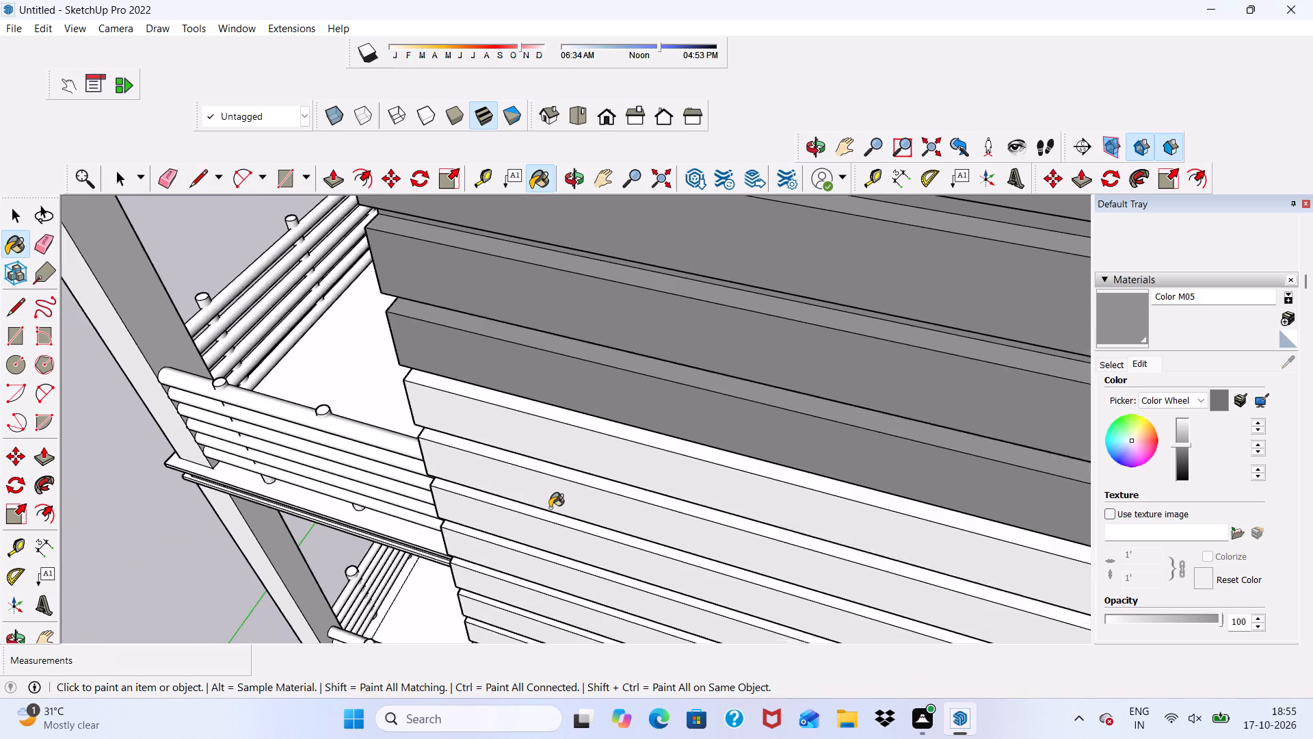
{"action": "scroll", "coordinate": [550, 508], "scroll_direction": "up", "scroll_amount": 1}
{"action": "left_click", "coordinate": [559, 419]}
{"action": "left_click", "coordinate": [568, 383]}
Paint the front faces and top edges of the next two short boards down with Color M05.
{"action": "scroll", "coordinate": [535, 490], "scroll_direction": "up", "scroll_amount": 4}
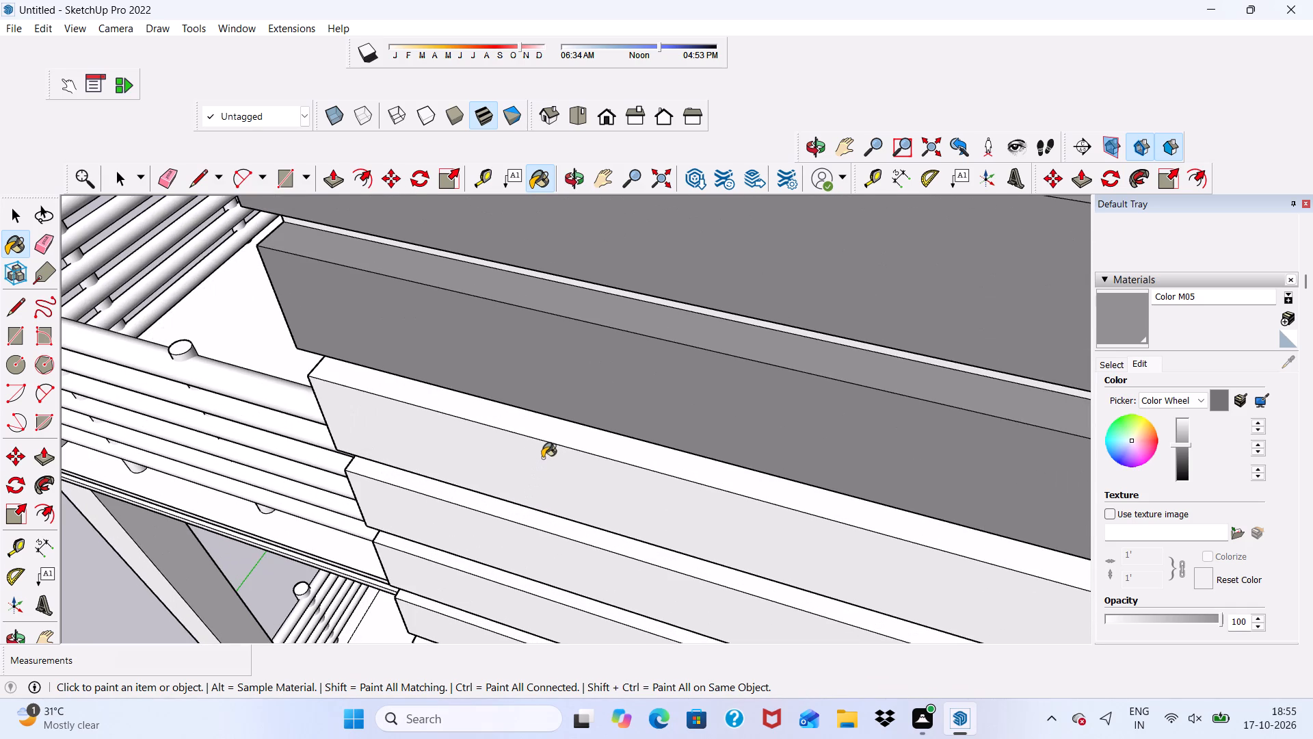
{"action": "left_click", "coordinate": [542, 458]}
{"action": "left_click", "coordinate": [550, 422]}
{"action": "scroll", "coordinate": [539, 454], "scroll_direction": "down", "scroll_amount": 1}
{"action": "left_click", "coordinate": [500, 537]}
{"action": "left_click", "coordinate": [514, 507]}
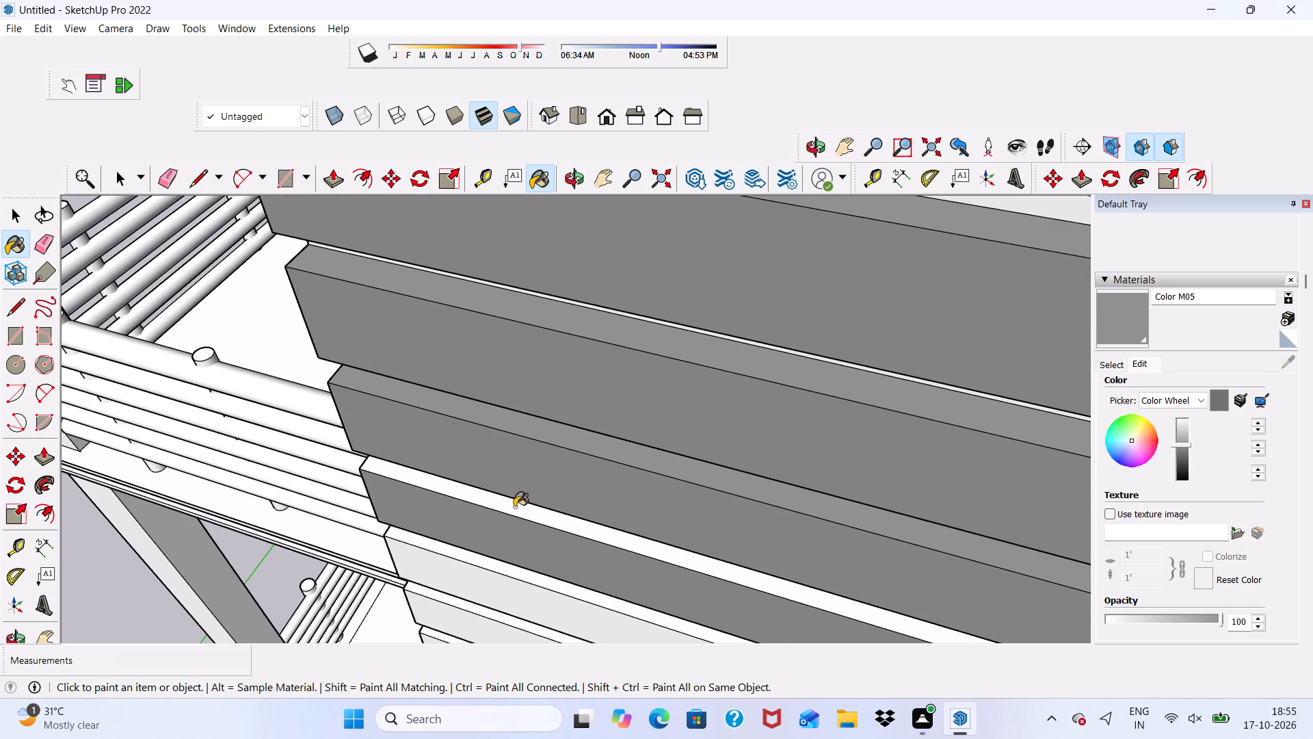
Paint the front faces and top edges of the next two short cladding boards down with Color M05.
{"action": "scroll", "coordinate": [520, 396], "scroll_direction": "down", "scroll_amount": 10}
{"action": "scroll", "coordinate": [578, 528], "scroll_direction": "down", "scroll_amount": 1}
{"action": "left_click", "coordinate": [575, 500]}
{"action": "scroll", "coordinate": [577, 492], "scroll_direction": "up", "scroll_amount": 5}
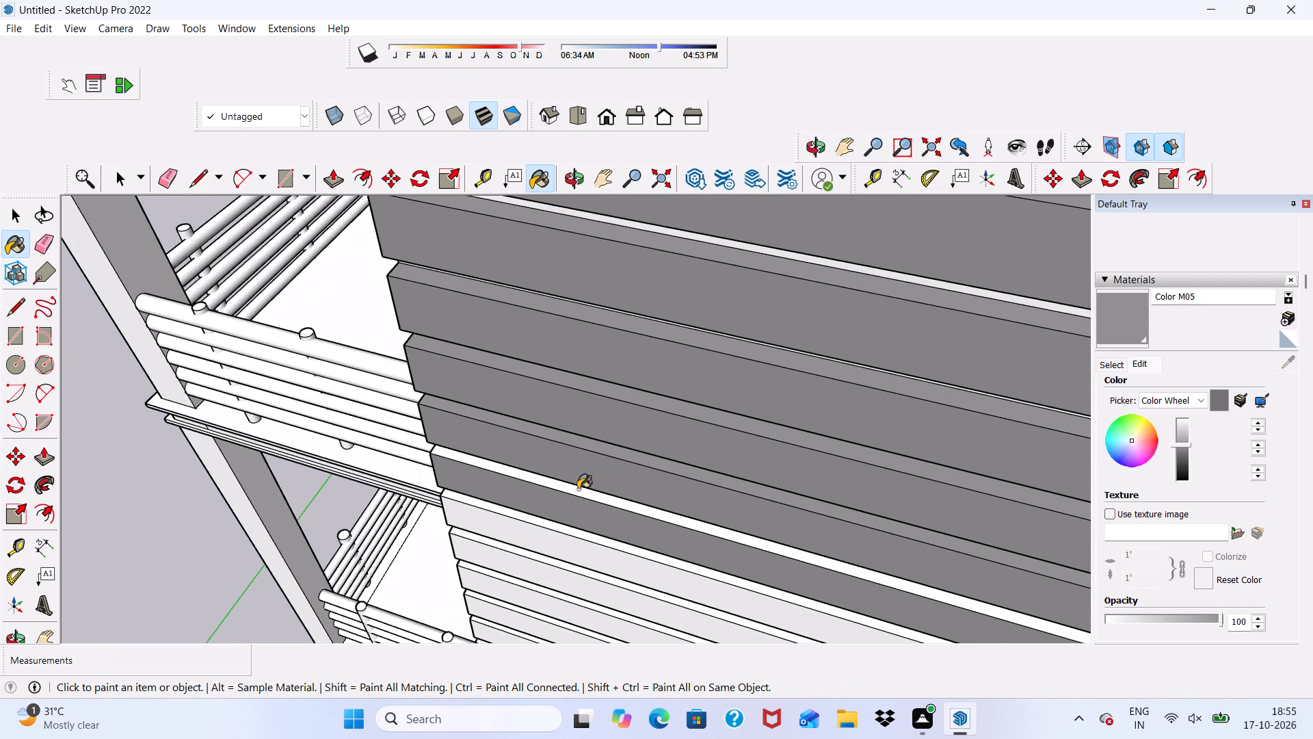
{"action": "left_click", "coordinate": [578, 489]}
{"action": "scroll", "coordinate": [571, 523], "scroll_direction": "up", "scroll_amount": 4}
{"action": "left_click", "coordinate": [557, 556]}
{"action": "left_click", "coordinate": [560, 537]}
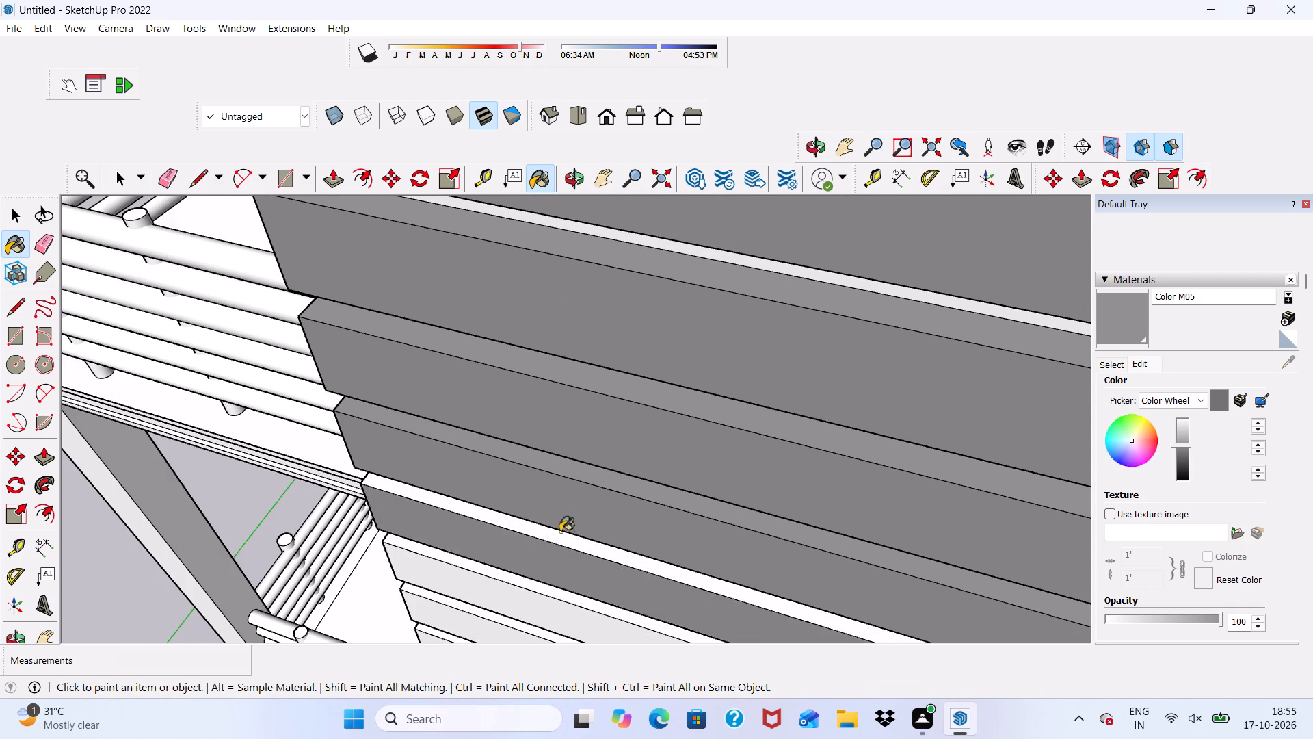
Paint the front faces and top edges of the following three short boards down with Color M05.
{"action": "scroll", "coordinate": [572, 462], "scroll_direction": "down", "scroll_amount": 13}
{"action": "scroll", "coordinate": [654, 448], "scroll_direction": "up", "scroll_amount": 4}
{"action": "left_click", "coordinate": [644, 474]}
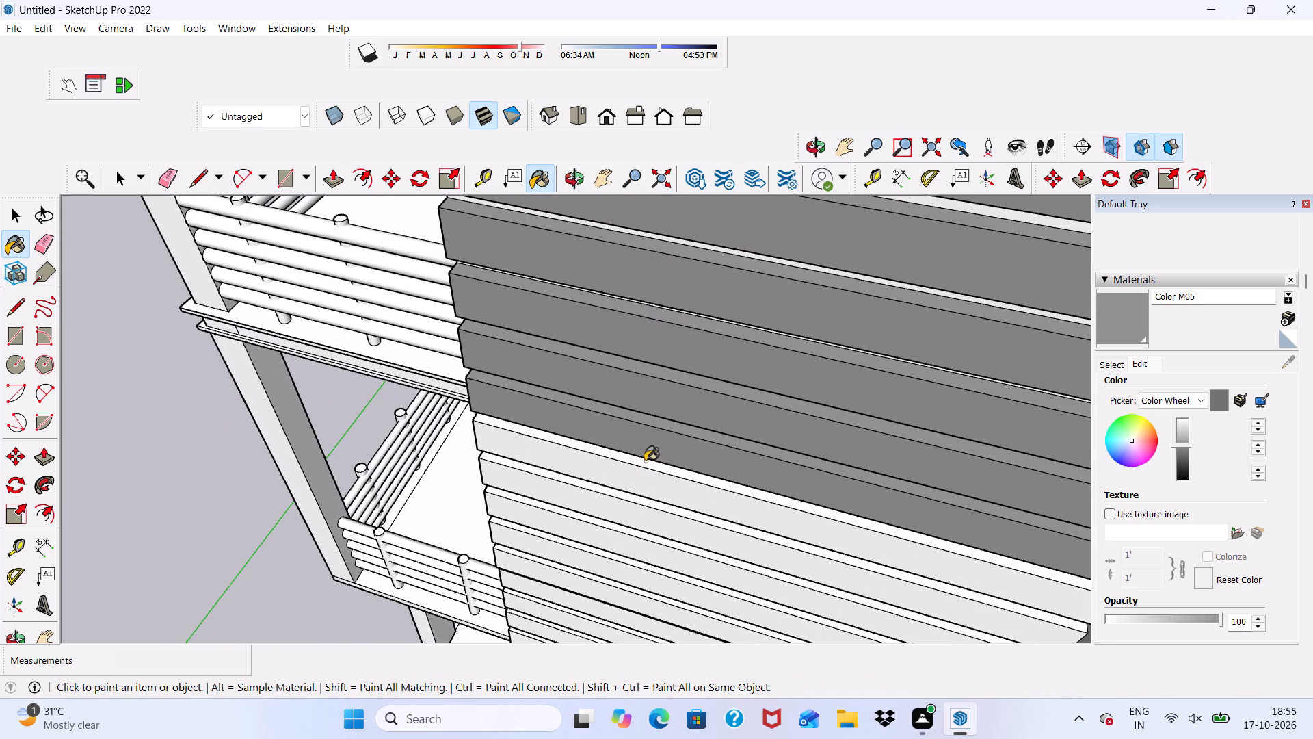
{"action": "left_click", "coordinate": [645, 461]}
{"action": "scroll", "coordinate": [620, 510], "scroll_direction": "up", "scroll_amount": 5}
{"action": "left_click", "coordinate": [620, 510]}
{"action": "left_click", "coordinate": [624, 484]}
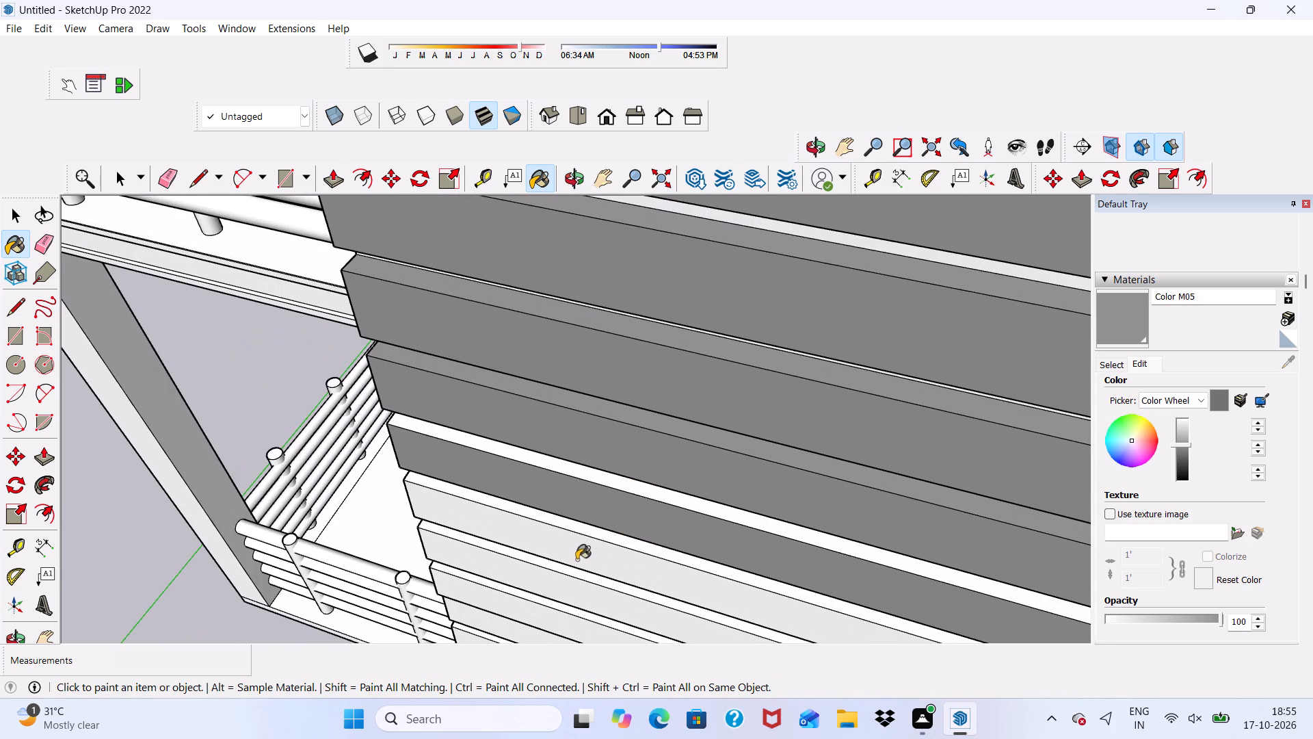
{"action": "left_click", "coordinate": [583, 545]}
{"action": "left_click", "coordinate": [586, 532]}
Paint the front faces of the remaining short boards down to the lowest one beside the bottom balcony with Color M05.
{"action": "scroll", "coordinate": [599, 448], "scroll_direction": "down", "scroll_amount": 13}
{"action": "middle_click_drag", "start_coordinate": [652, 582], "coordinate": [652, 561]}
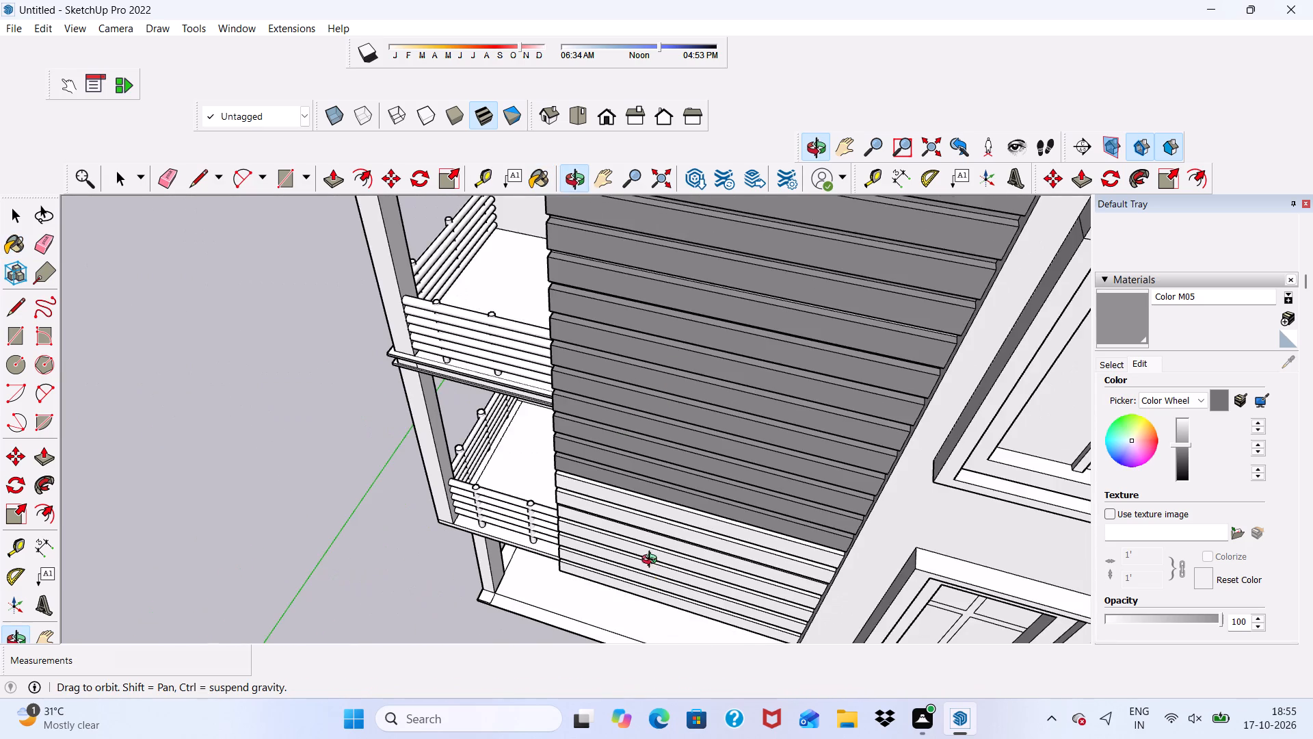
{"action": "middle_click_drag", "start_coordinate": [652, 561], "coordinate": [591, 411]}
{"action": "scroll", "coordinate": [591, 441], "scroll_direction": "up", "scroll_amount": 5}
{"action": "left_click", "coordinate": [592, 437]}
{"action": "scroll", "coordinate": [589, 449], "scroll_direction": "up", "scroll_amount": 2}
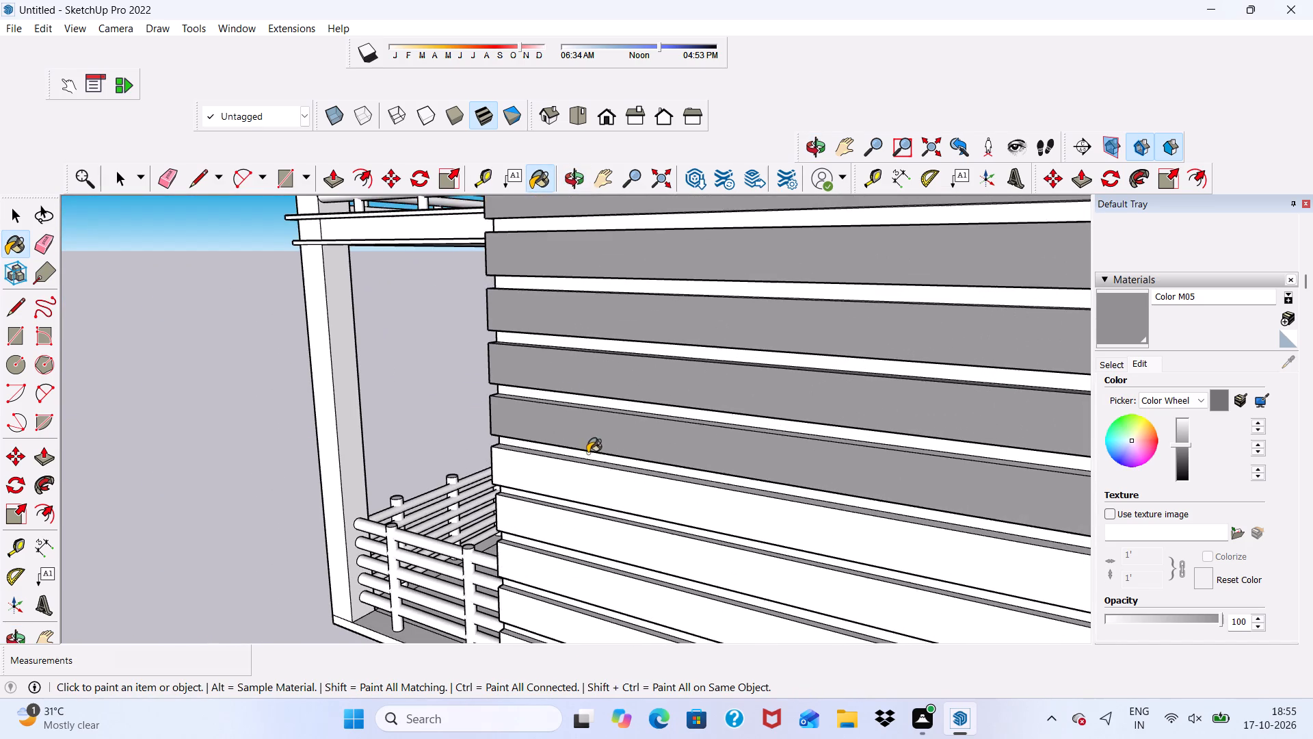
{"action": "left_click", "coordinate": [583, 465]}
{"action": "left_click", "coordinate": [580, 481]}
{"action": "left_click", "coordinate": [559, 543]}
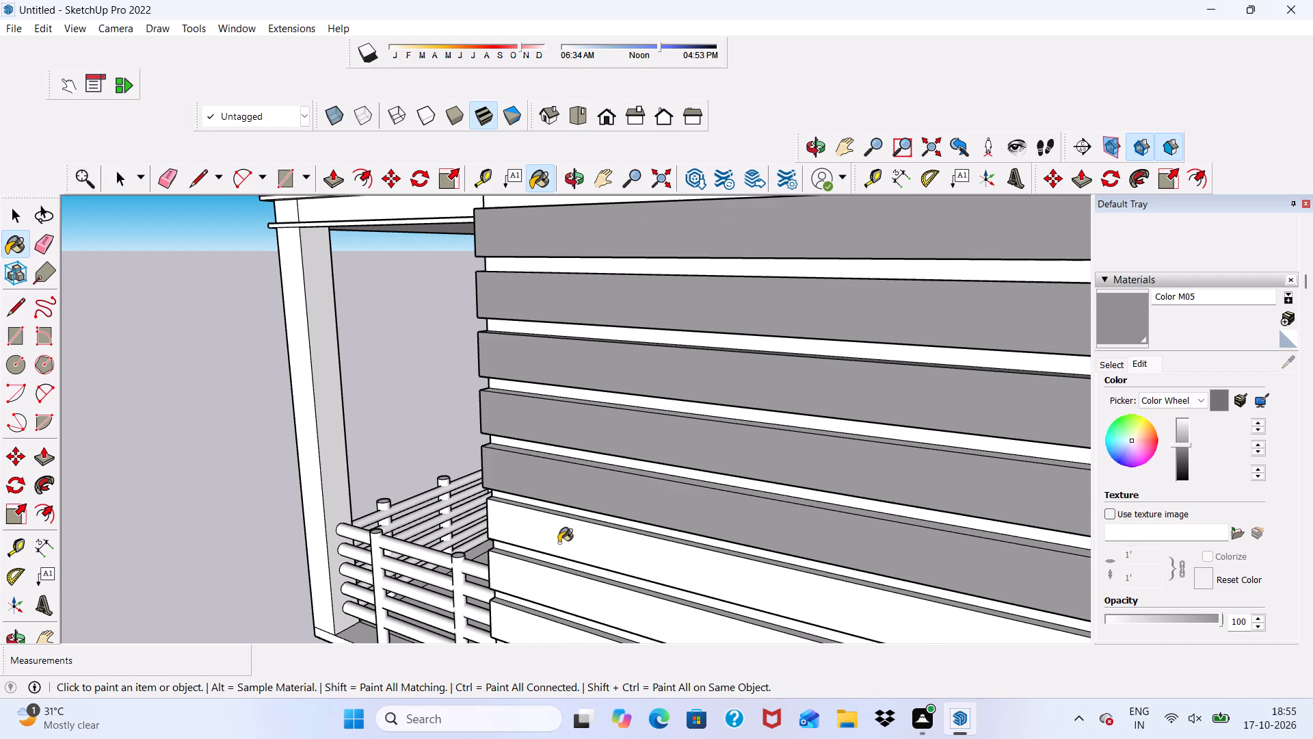
{"action": "left_click", "coordinate": [537, 587]}
{"action": "left_click", "coordinate": [528, 621]}
{"action": "scroll", "coordinate": [600, 405], "scroll_direction": "down", "scroll_amount": 10}
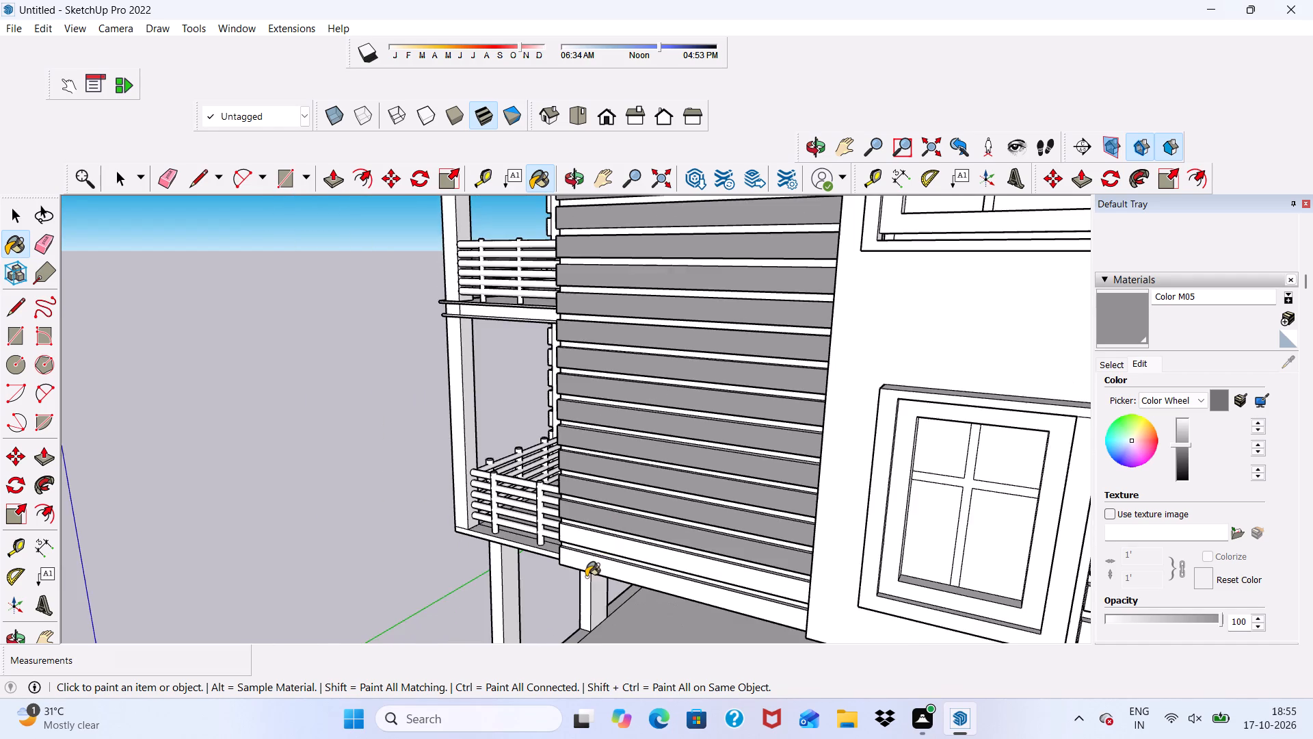
{"action": "scroll", "coordinate": [586, 577], "scroll_direction": "up", "scroll_amount": 4}
{"action": "left_click", "coordinate": [587, 544]}
{"action": "left_click", "coordinate": [605, 489]}
Paint the board top edges and recessed strips in the lowest gaps of the short cladding beside the bottom balcony with Color M05.
{"action": "scroll", "coordinate": [602, 497], "scroll_direction": "up", "scroll_amount": 6}
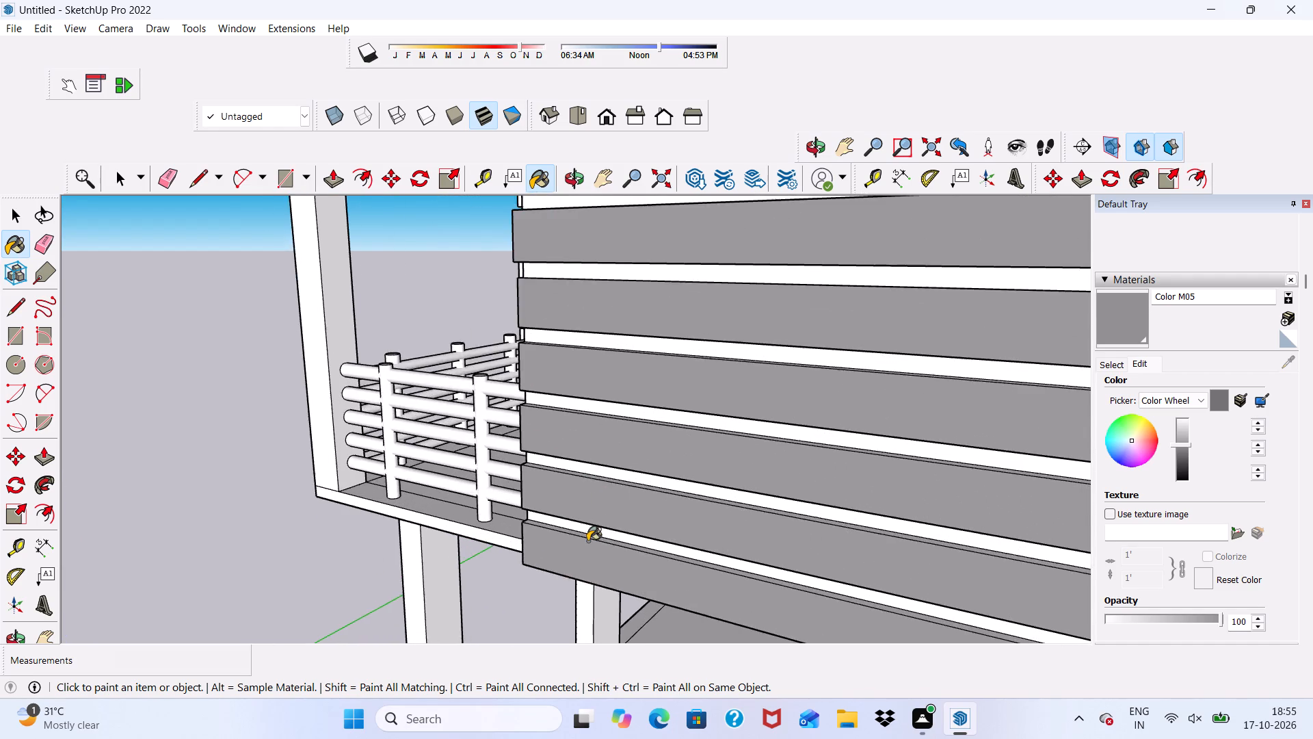
{"action": "scroll", "coordinate": [587, 541], "scroll_direction": "up", "scroll_amount": 8}
{"action": "left_click", "coordinate": [585, 544]}
{"action": "left_click", "coordinate": [589, 526]}
{"action": "scroll", "coordinate": [589, 526], "scroll_direction": "up", "scroll_amount": 1}
{"action": "scroll", "coordinate": [589, 526], "scroll_direction": "down", "scroll_amount": 1}
{"action": "scroll", "coordinate": [617, 476], "scroll_direction": "down", "scroll_amount": 8}
{"action": "middle_click_drag", "start_coordinate": [596, 489], "coordinate": [592, 556]}
{"action": "scroll", "coordinate": [589, 549], "scroll_direction": "up", "scroll_amount": 4}
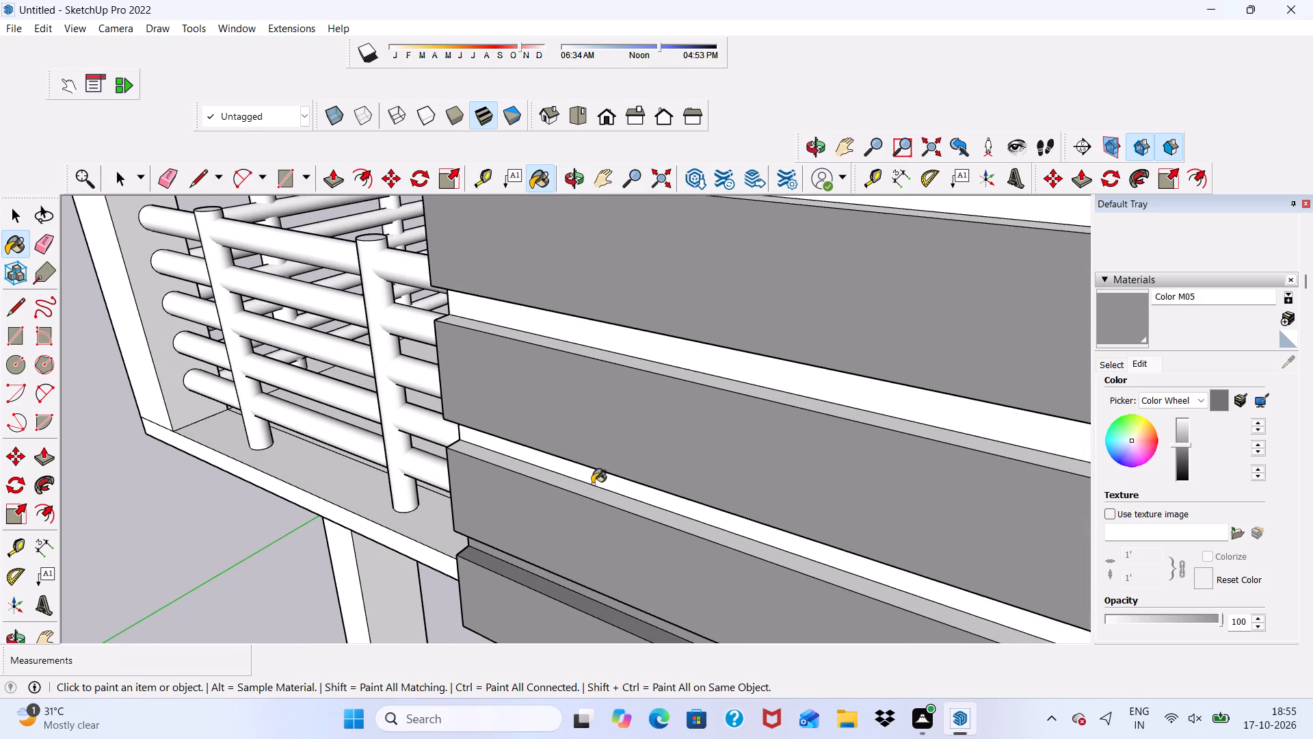
{"action": "left_click", "coordinate": [592, 490]}
{"action": "left_click", "coordinate": [611, 480]}
{"action": "scroll", "coordinate": [669, 386], "scroll_direction": "up", "scroll_amount": 3}
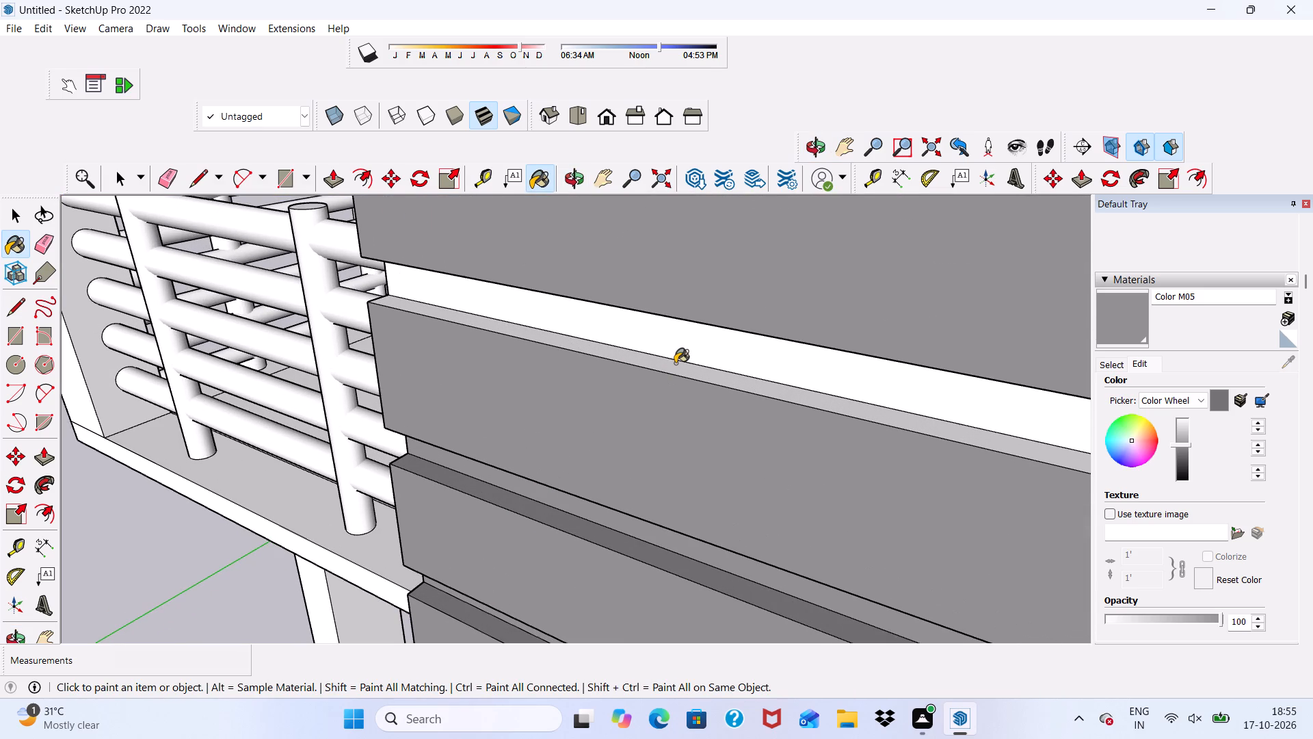
{"action": "left_click", "coordinate": [675, 363]}
{"action": "left_click", "coordinate": [681, 352]}
Paint the board top edges and recessed strips in the next two gaps up beside the bottom balcony with Color M05.
{"action": "scroll", "coordinate": [645, 445], "scroll_direction": "down", "scroll_amount": 12}
{"action": "scroll", "coordinate": [659, 397], "scroll_direction": "up", "scroll_amount": 6}
{"action": "scroll", "coordinate": [659, 376], "scroll_direction": "down", "scroll_amount": 1}
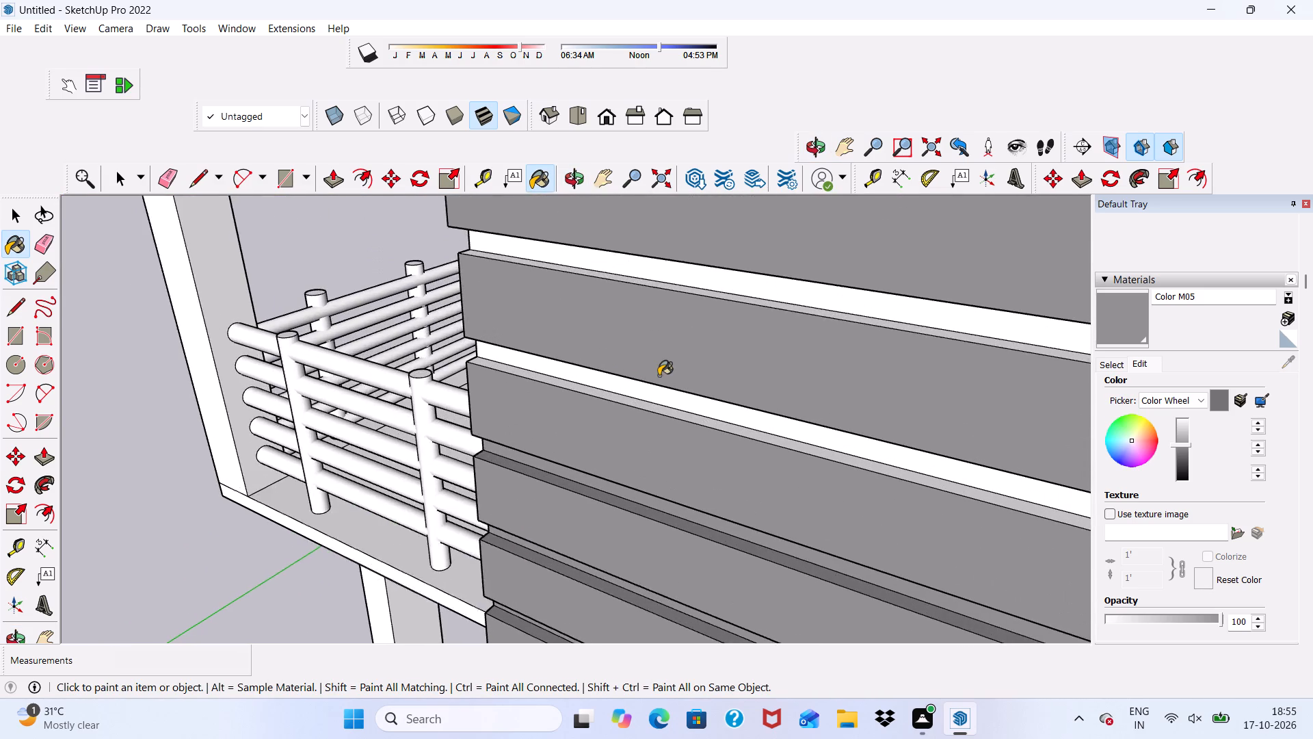
{"action": "scroll", "coordinate": [659, 398], "scroll_direction": "up", "scroll_amount": 4}
{"action": "left_click", "coordinate": [659, 398]}
{"action": "left_click", "coordinate": [656, 411]}
{"action": "scroll", "coordinate": [633, 439], "scroll_direction": "down", "scroll_amount": 8}
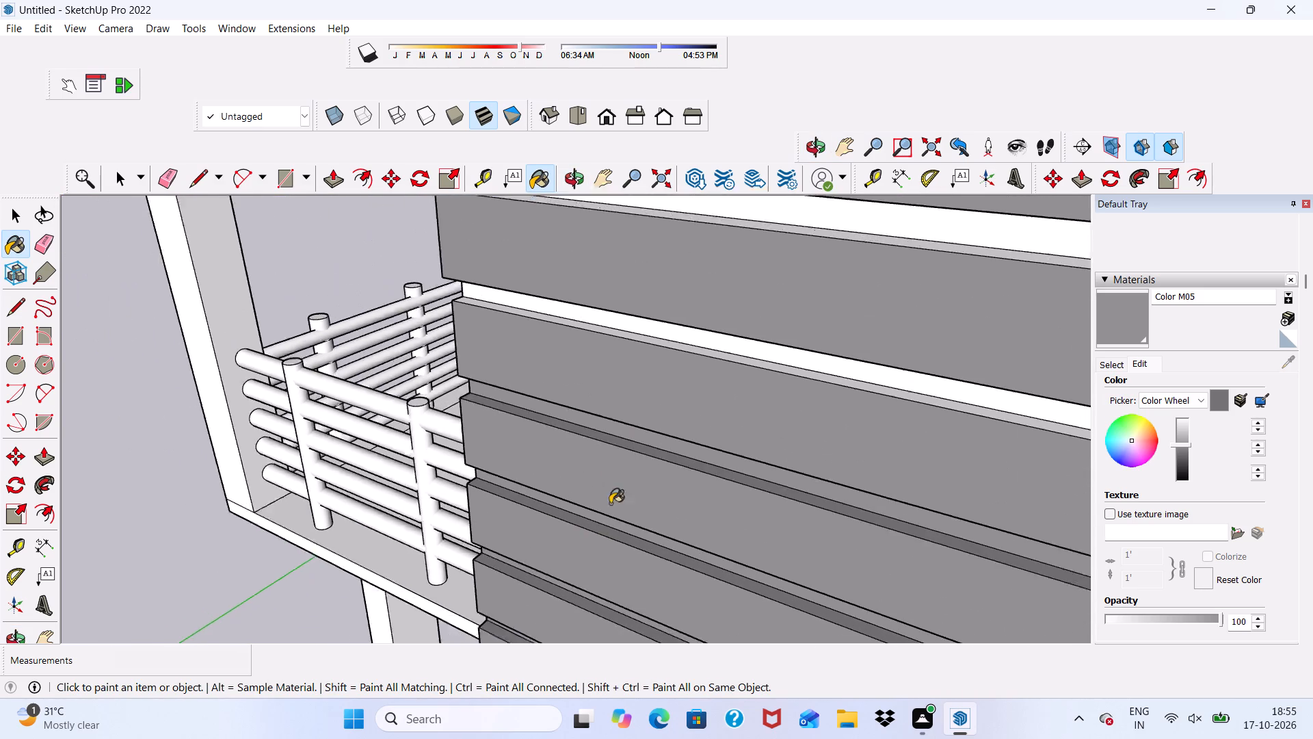
{"action": "scroll", "coordinate": [610, 504], "scroll_direction": "down", "scroll_amount": 2}
{"action": "scroll", "coordinate": [665, 417], "scroll_direction": "up", "scroll_amount": 9}
{"action": "left_click", "coordinate": [665, 409]}
{"action": "left_click", "coordinate": [672, 395]}
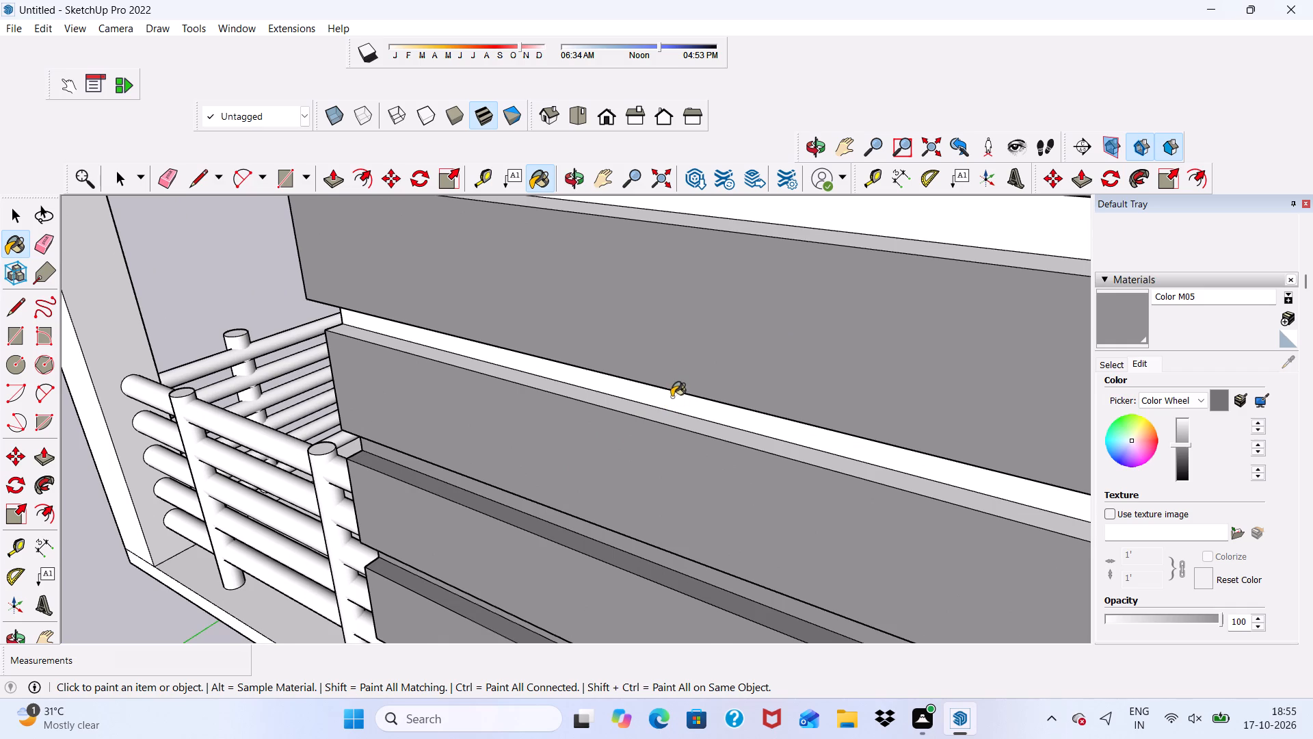
Paint the recessed strips and adjoining board edges in the next gaps up, above the bottom balcony railing, with Color M05.
{"action": "scroll", "coordinate": [664, 413], "scroll_direction": "up", "scroll_amount": 3}
{"action": "left_click", "coordinate": [663, 415]}
{"action": "scroll", "coordinate": [588, 514], "scroll_direction": "down", "scroll_amount": 10}
{"action": "scroll", "coordinate": [609, 415], "scroll_direction": "up", "scroll_amount": 2}
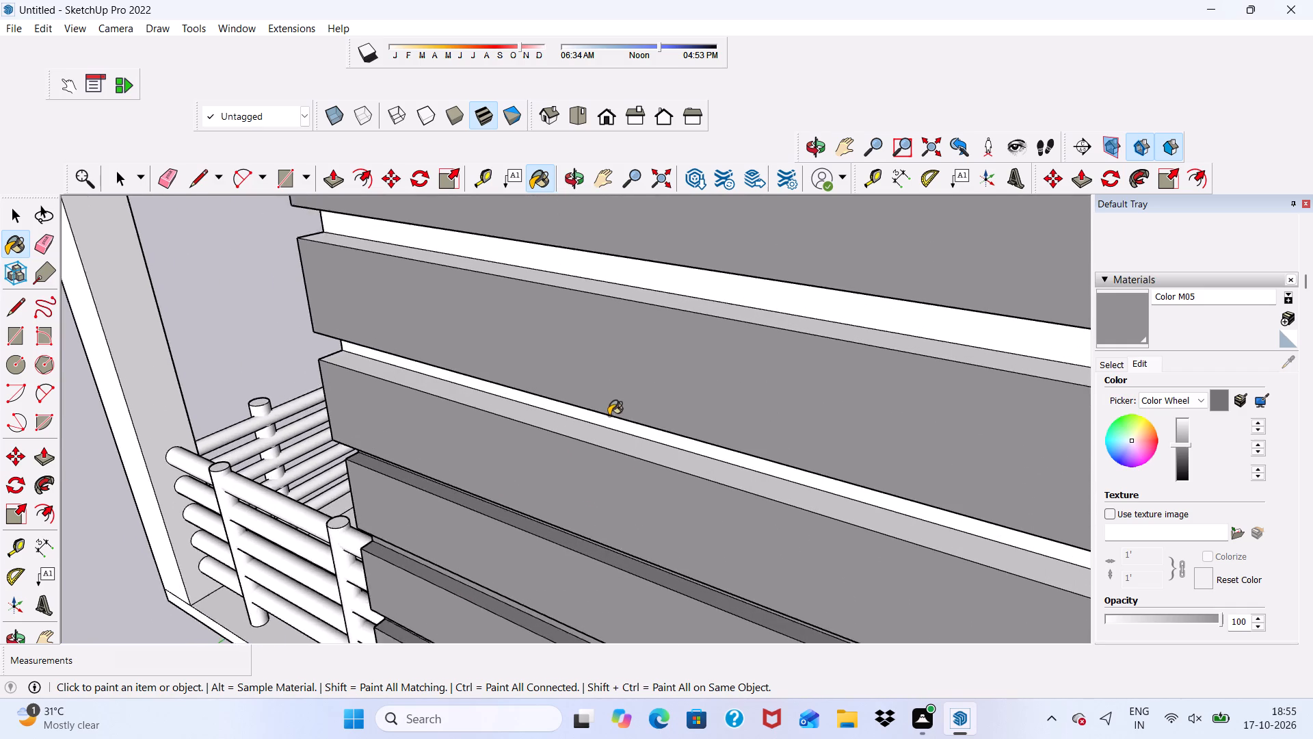
{"action": "scroll", "coordinate": [609, 415], "scroll_direction": "up", "scroll_amount": 5}
{"action": "left_click", "coordinate": [600, 440]}
{"action": "middle_click_drag", "start_coordinate": [600, 440], "coordinate": [633, 379]}
{"action": "left_click", "coordinate": [670, 313]}
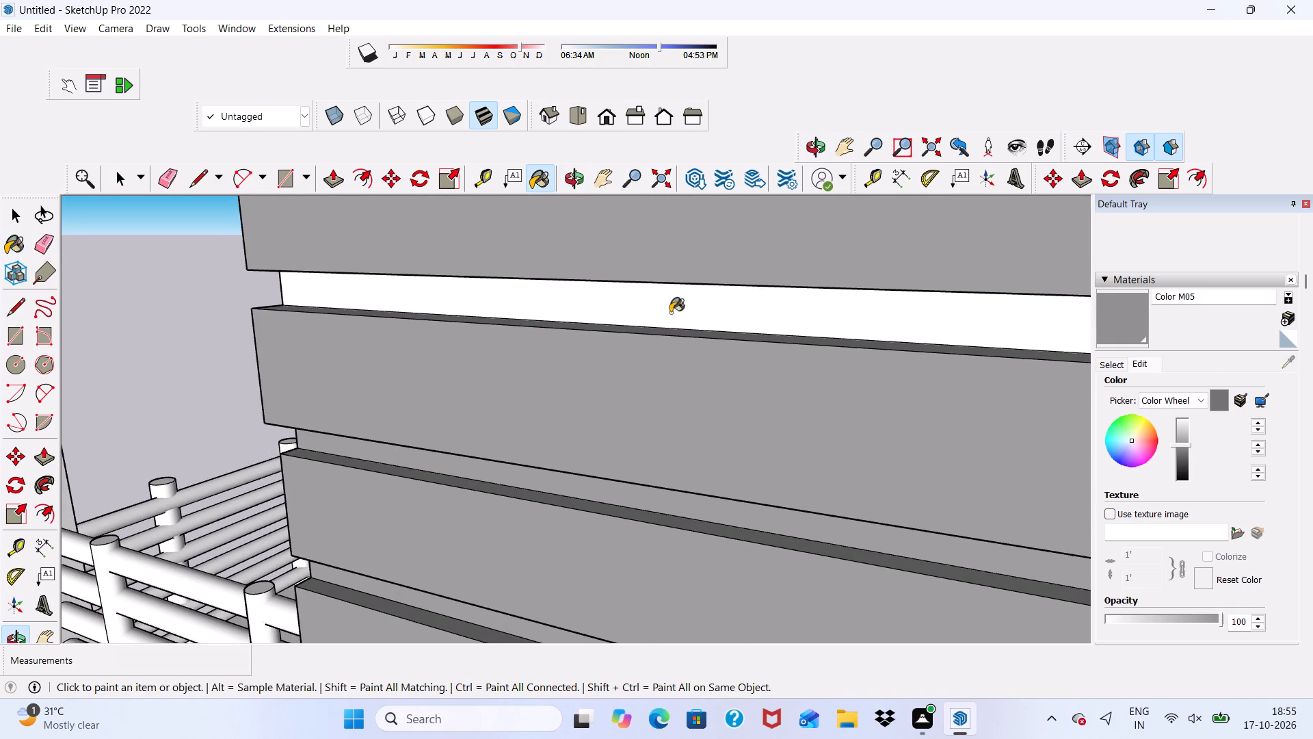
{"action": "scroll", "coordinate": [495, 528], "scroll_direction": "down", "scroll_amount": 11}
{"action": "scroll", "coordinate": [576, 432], "scroll_direction": "up", "scroll_amount": 4}
{"action": "left_click", "coordinate": [576, 431]}
{"action": "scroll", "coordinate": [576, 432], "scroll_direction": "up", "scroll_amount": 4}
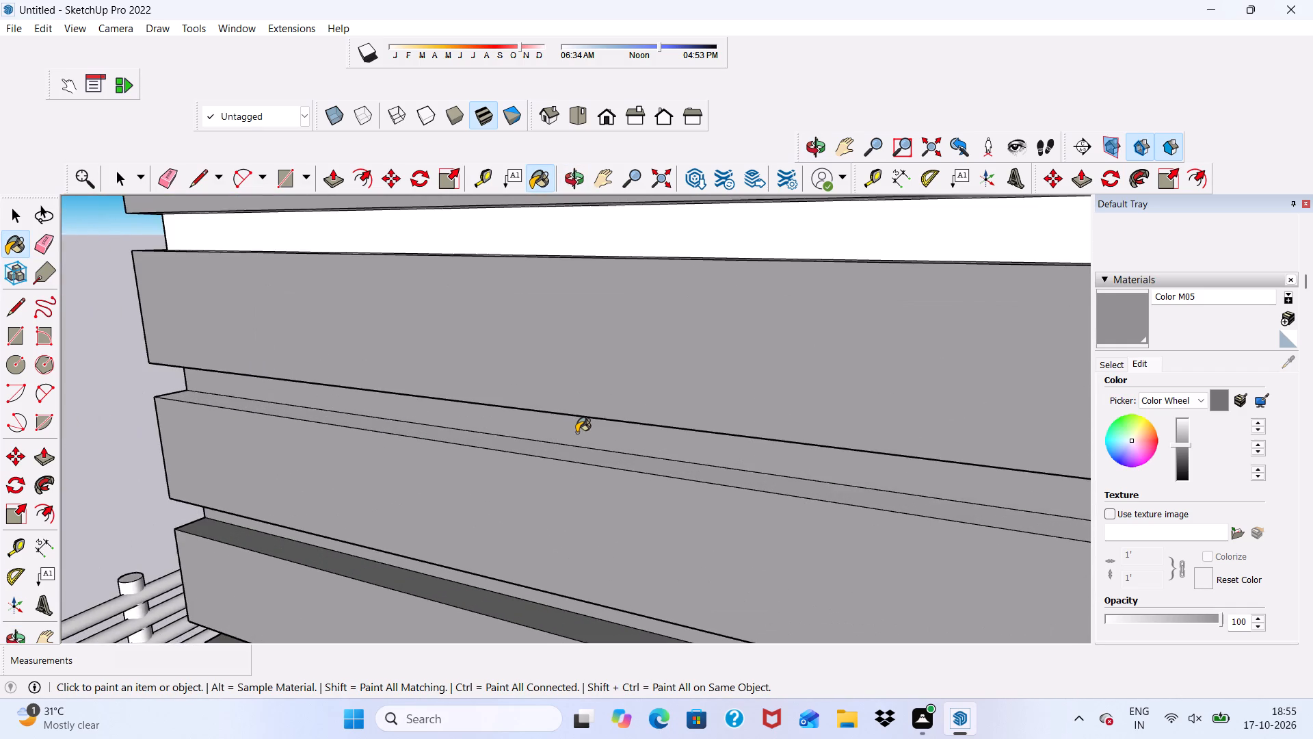
{"action": "scroll", "coordinate": [564, 471], "scroll_direction": "up", "scroll_amount": 2}
{"action": "left_click", "coordinate": [572, 449]}
Paint the white recessed strips between the short boards below the next balcony floor up with Color M05.
{"action": "scroll", "coordinate": [505, 575], "scroll_direction": "down", "scroll_amount": 11}
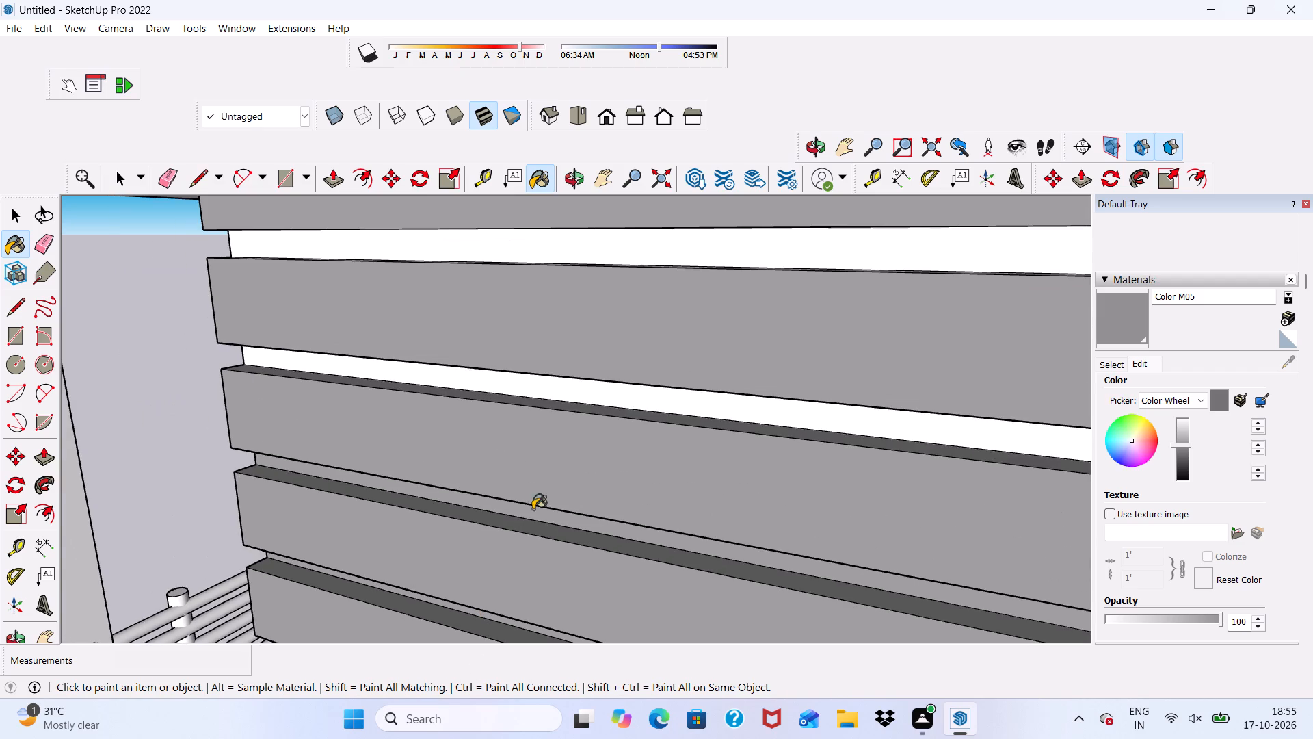
{"action": "scroll", "coordinate": [576, 435], "scroll_direction": "up", "scroll_amount": 4}
{"action": "scroll", "coordinate": [608, 391], "scroll_direction": "up", "scroll_amount": 2}
{"action": "left_click", "coordinate": [616, 376]}
{"action": "scroll", "coordinate": [616, 383], "scroll_direction": "up", "scroll_amount": 3}
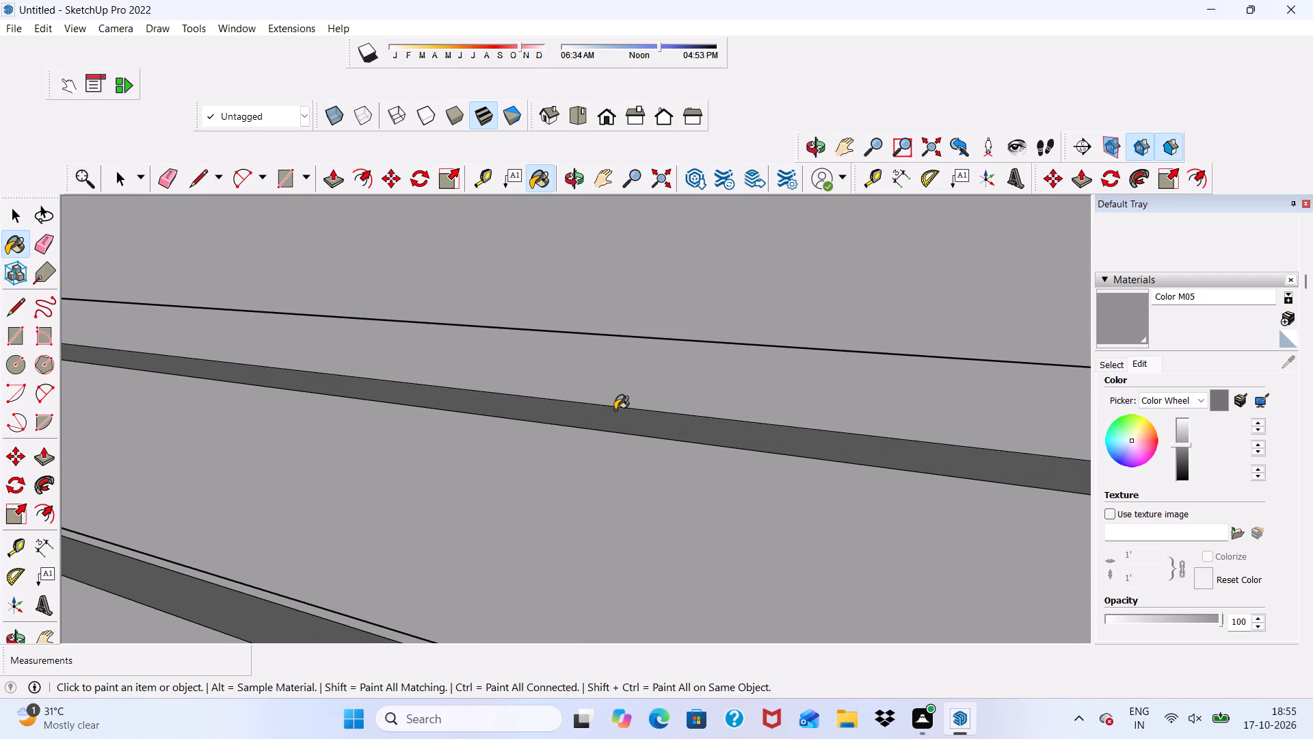
{"action": "left_click", "coordinate": [615, 417]}
{"action": "scroll", "coordinate": [426, 556], "scroll_direction": "down", "scroll_amount": 11}
{"action": "scroll", "coordinate": [480, 376], "scroll_direction": "up", "scroll_amount": 1}
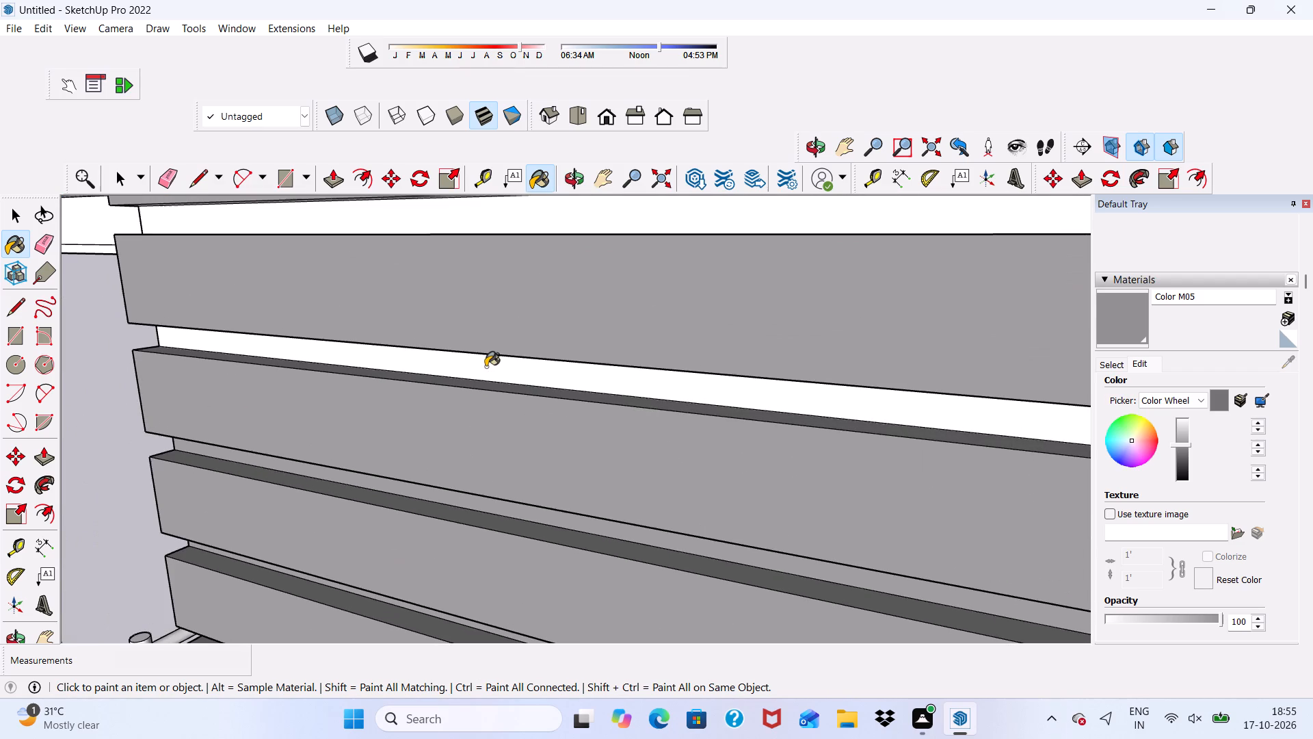
{"action": "left_click", "coordinate": [486, 367]}
{"action": "scroll", "coordinate": [486, 367], "scroll_direction": "up", "scroll_amount": 4}
{"action": "left_click", "coordinate": [481, 390]}
{"action": "scroll", "coordinate": [456, 445], "scroll_direction": "down", "scroll_amount": 11}
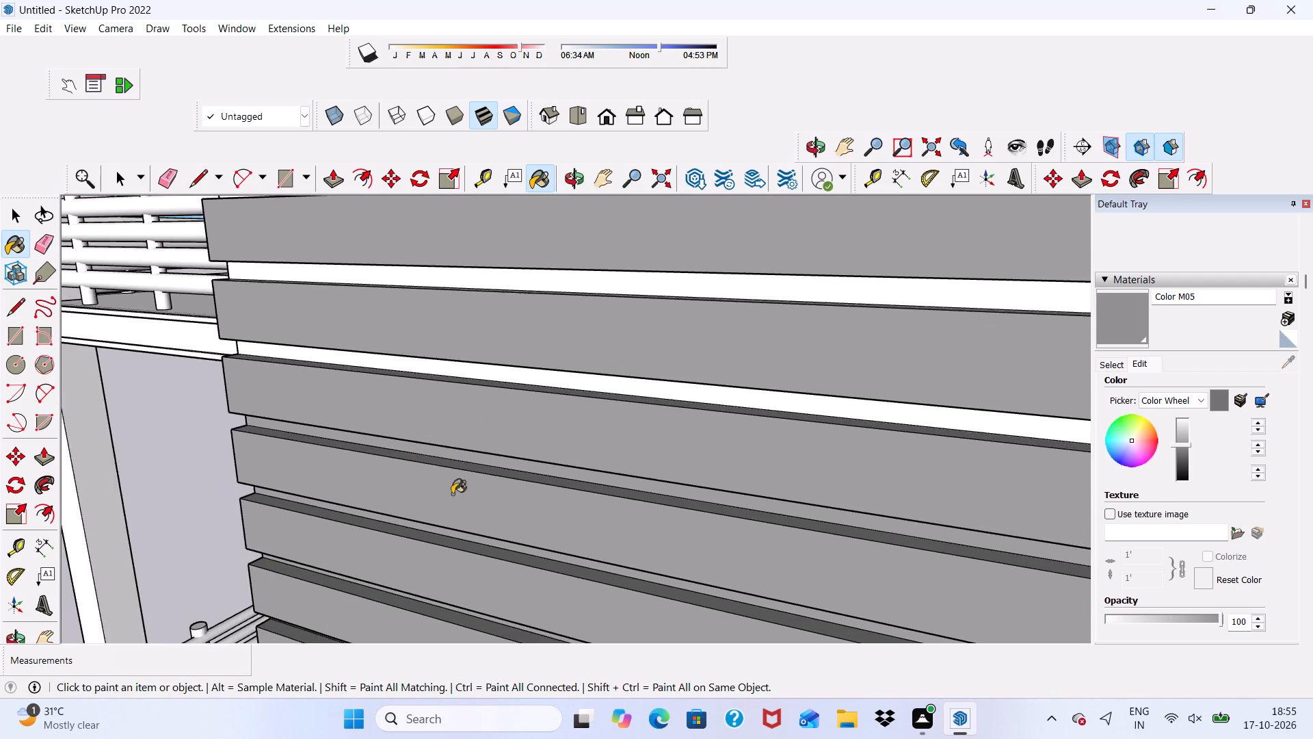
{"action": "scroll", "coordinate": [467, 411], "scroll_direction": "up", "scroll_amount": 6}
{"action": "left_click", "coordinate": [479, 370]}
Paint the white recessed strips between the short boards beside the upper balcony railing with Color M05.
{"action": "scroll", "coordinate": [417, 501], "scroll_direction": "down", "scroll_amount": 10}
{"action": "scroll", "coordinate": [440, 519], "scroll_direction": "up", "scroll_amount": 1}
{"action": "scroll", "coordinate": [456, 454], "scroll_direction": "up", "scroll_amount": 1}
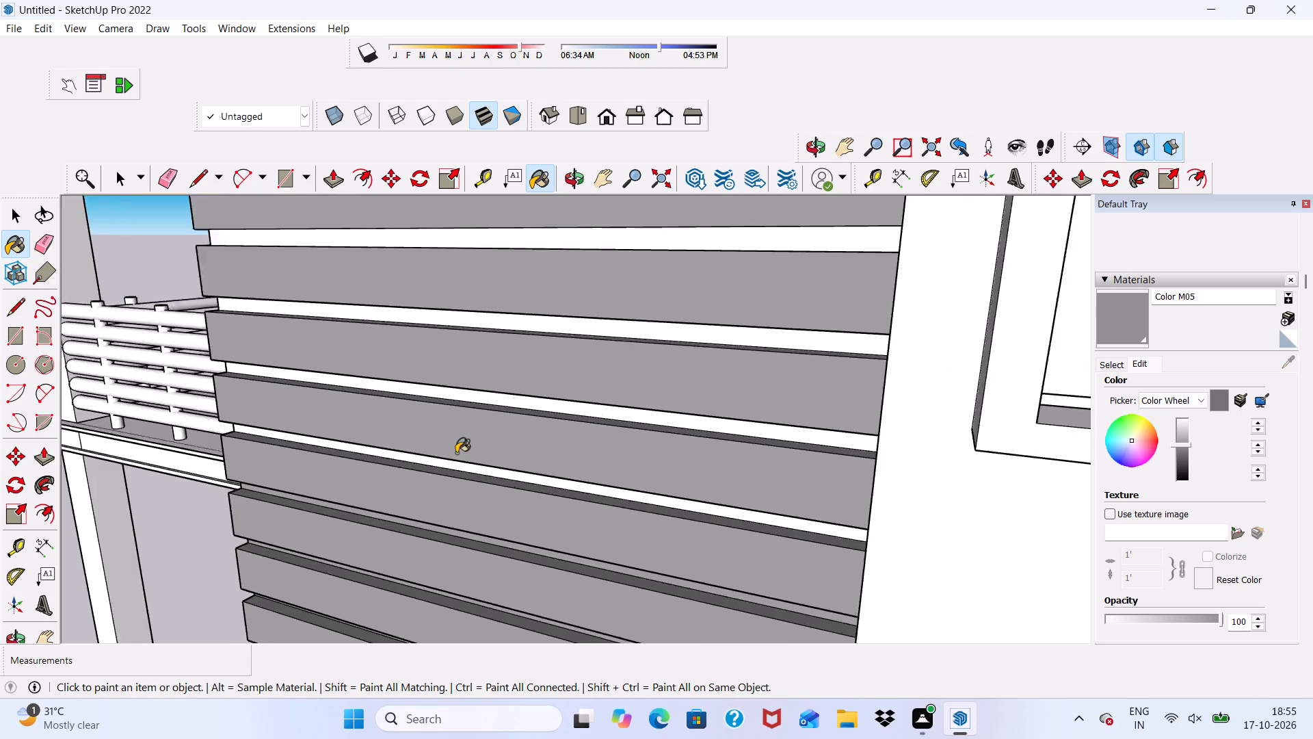
{"action": "scroll", "coordinate": [456, 453], "scroll_direction": "up", "scroll_amount": 7}
{"action": "left_click", "coordinate": [449, 473]}
{"action": "scroll", "coordinate": [440, 497], "scroll_direction": "down", "scroll_amount": 3}
{"action": "middle_click_drag", "start_coordinate": [427, 549], "coordinate": [387, 576]}
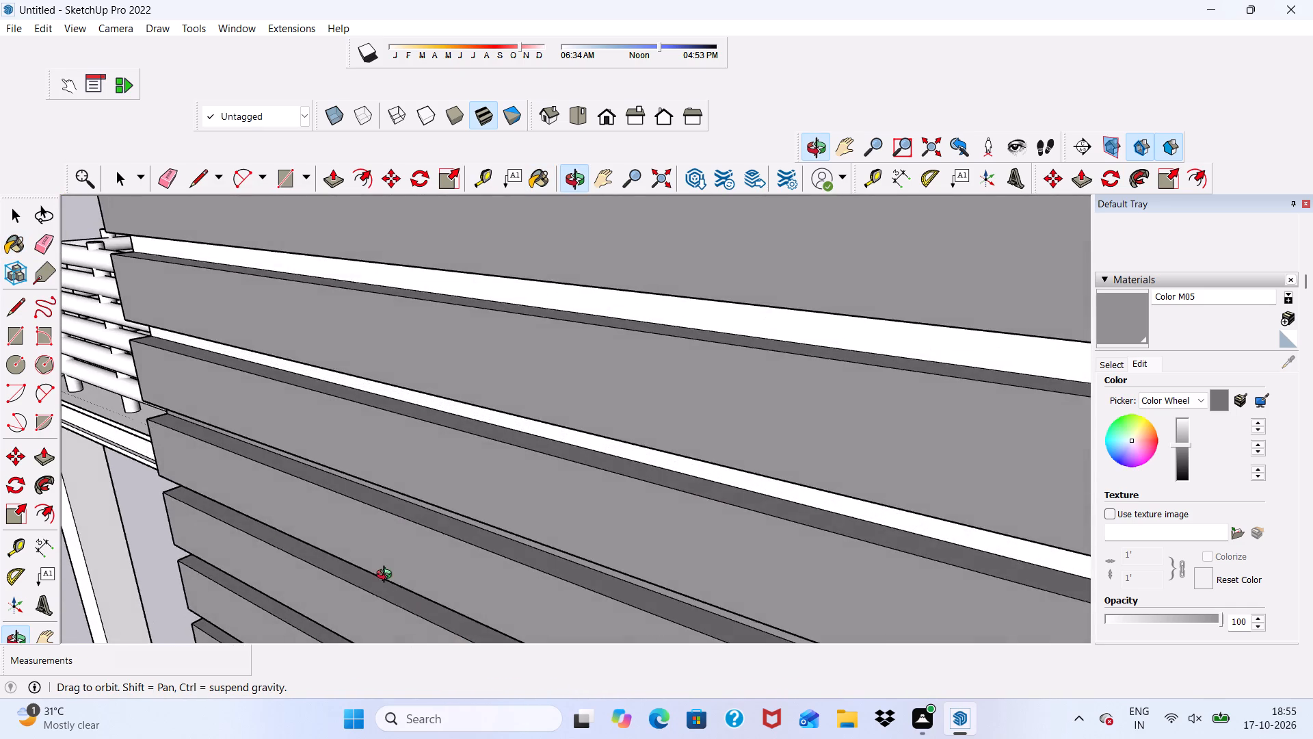
{"action": "middle_click_drag", "start_coordinate": [387, 576], "coordinate": [388, 598]}
{"action": "scroll", "coordinate": [417, 510], "scroll_direction": "up", "scroll_amount": 8}
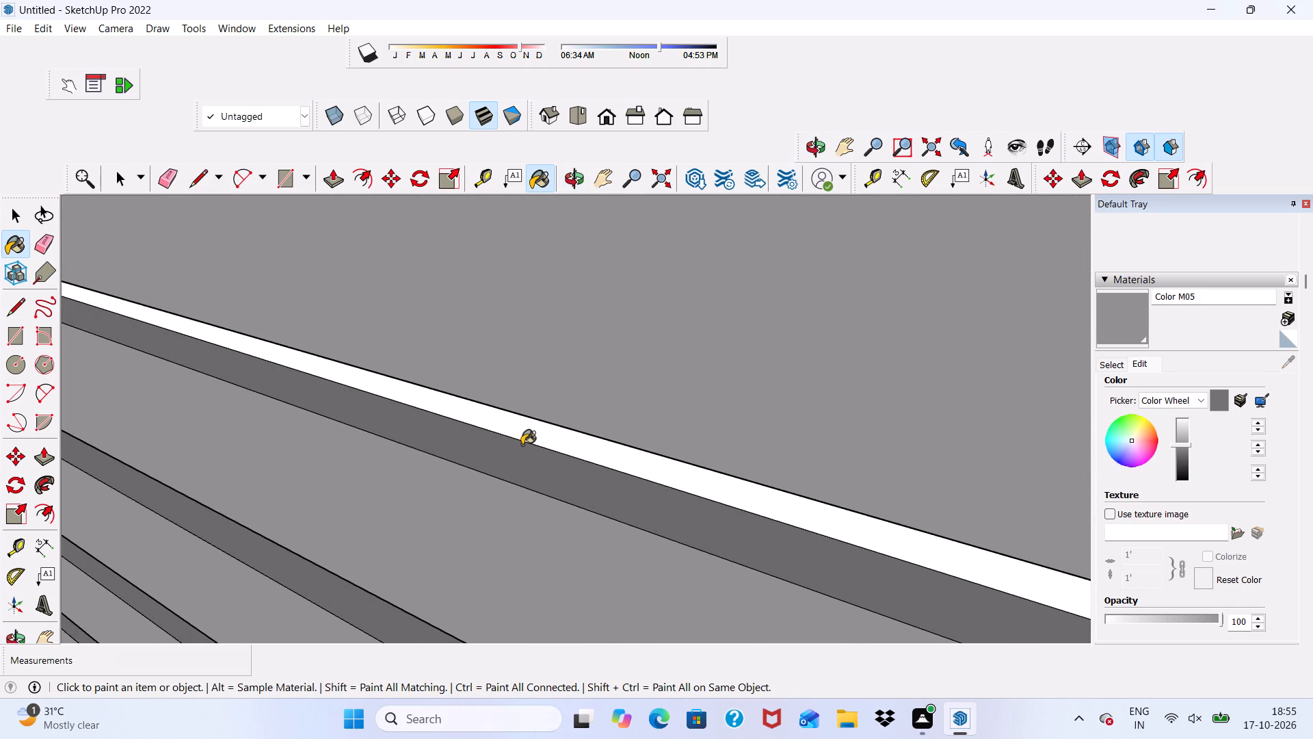
{"action": "left_click", "coordinate": [522, 445]}
{"action": "scroll", "coordinate": [514, 452], "scroll_direction": "down", "scroll_amount": 3}
{"action": "scroll", "coordinate": [529, 451], "scroll_direction": "up", "scroll_amount": 10}
{"action": "left_click", "coordinate": [568, 426]}
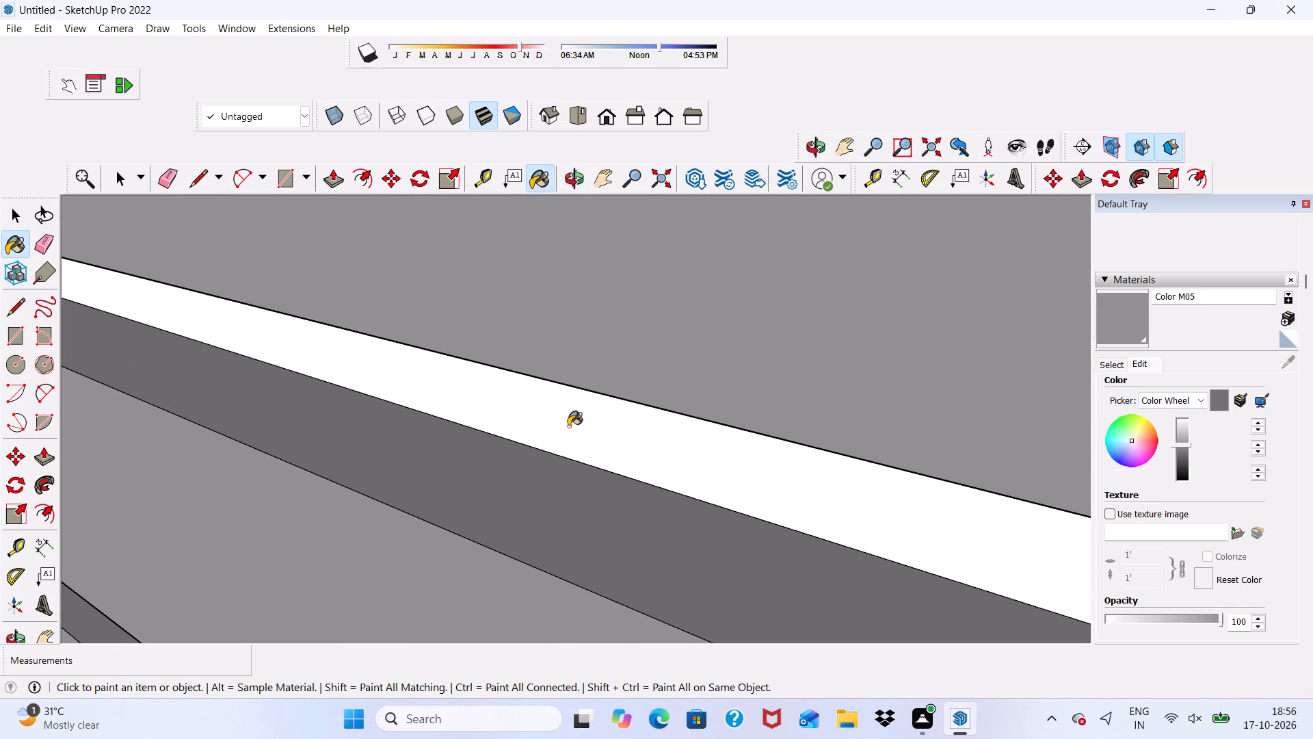
Paint the last white recessed strips between the short boards above the upper balcony railing with Color M05.
{"action": "scroll", "coordinate": [548, 457], "scroll_direction": "down", "scroll_amount": 18}
{"action": "scroll", "coordinate": [581, 390], "scroll_direction": "up", "scroll_amount": 4}
{"action": "left_click", "coordinate": [588, 376]}
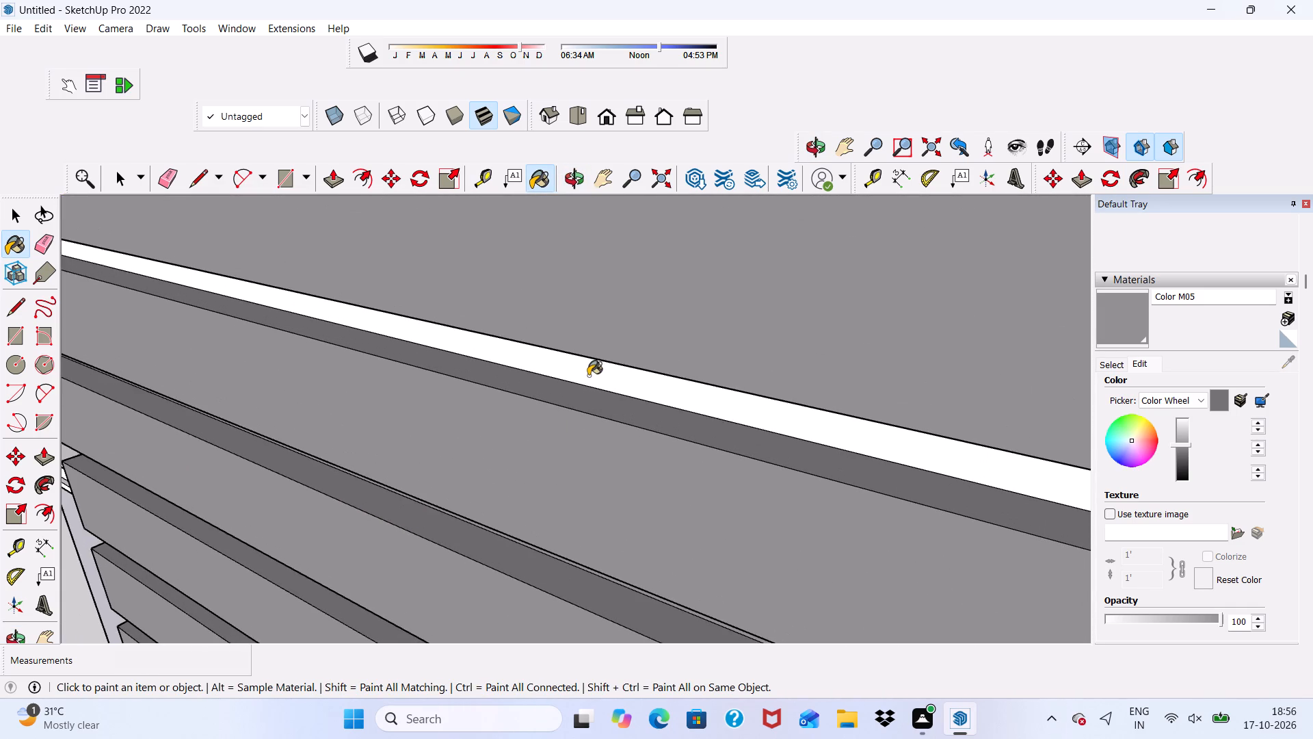
{"action": "scroll", "coordinate": [577, 413], "scroll_direction": "down", "scroll_amount": 11}
{"action": "scroll", "coordinate": [587, 418], "scroll_direction": "up", "scroll_amount": 7}
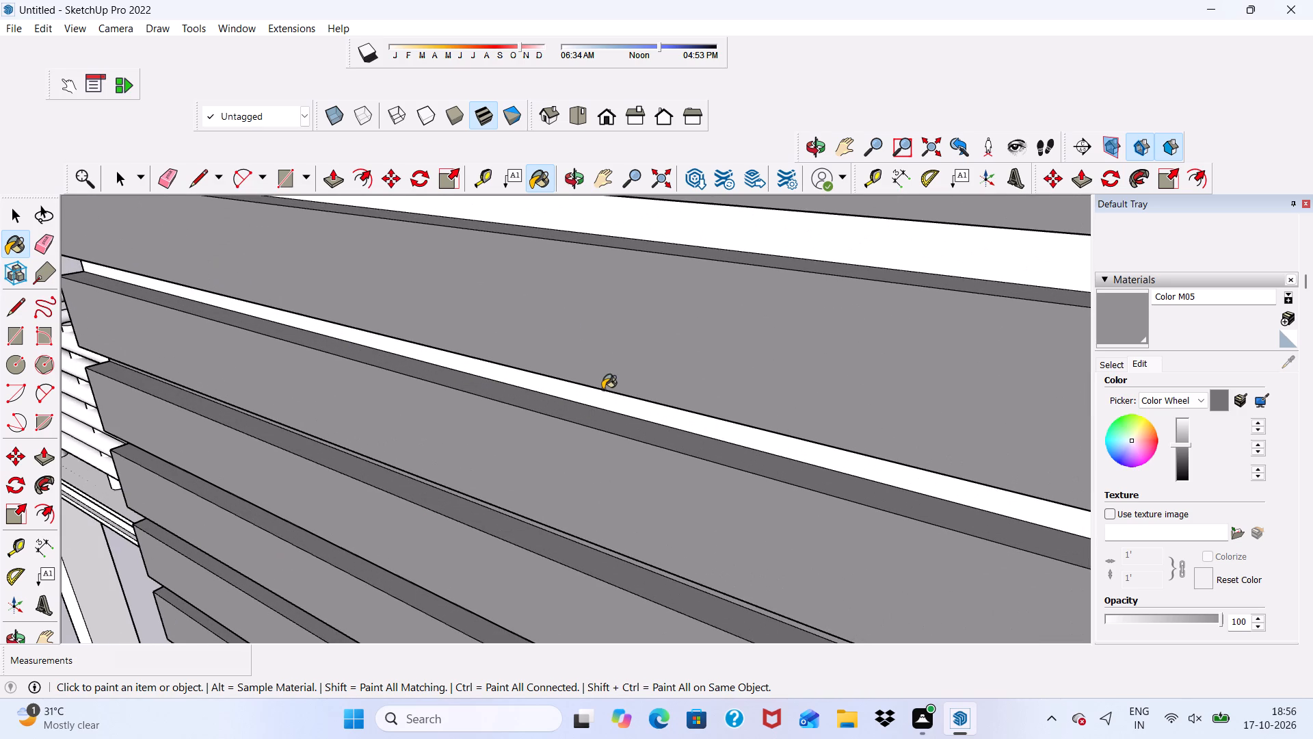
{"action": "left_click", "coordinate": [602, 402]}
{"action": "scroll", "coordinate": [602, 455], "scroll_direction": "down", "scroll_amount": 8}
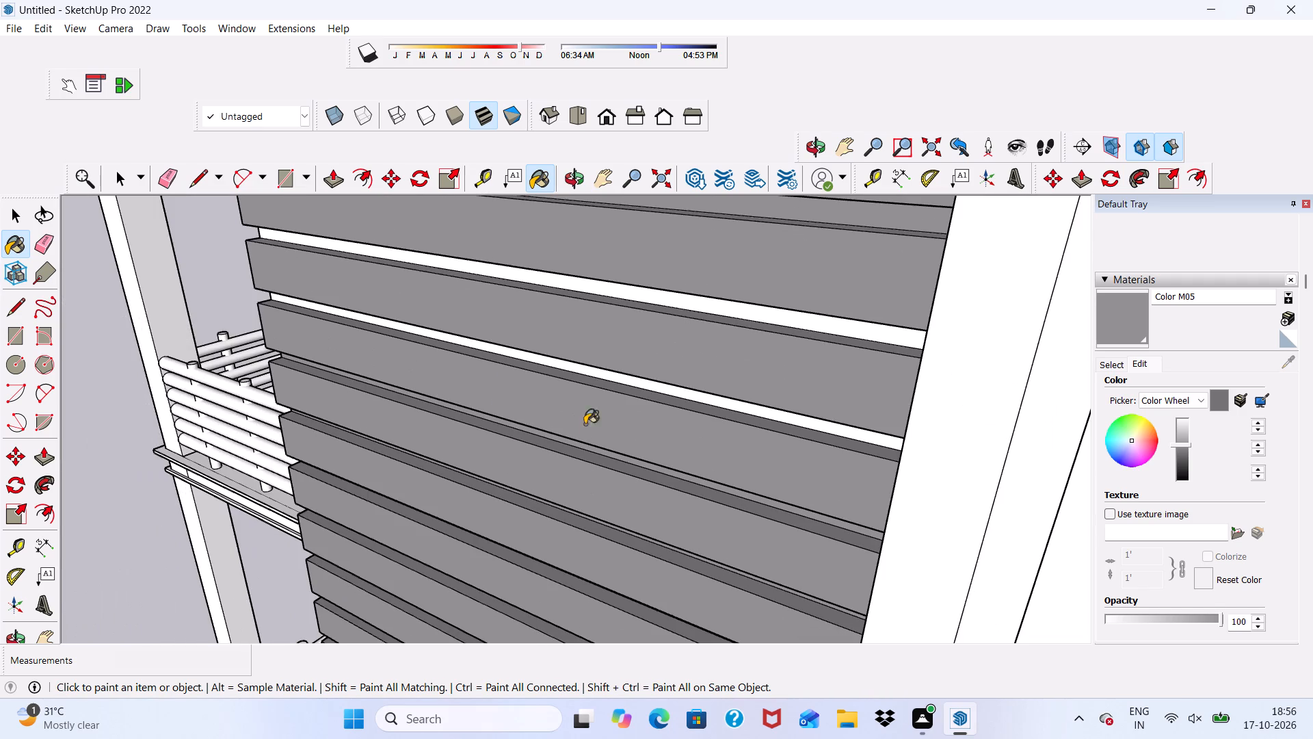
{"action": "scroll", "coordinate": [608, 377], "scroll_direction": "up", "scroll_amount": 7}
{"action": "left_click", "coordinate": [610, 372]}
{"action": "scroll", "coordinate": [611, 413], "scroll_direction": "down", "scroll_amount": 10}
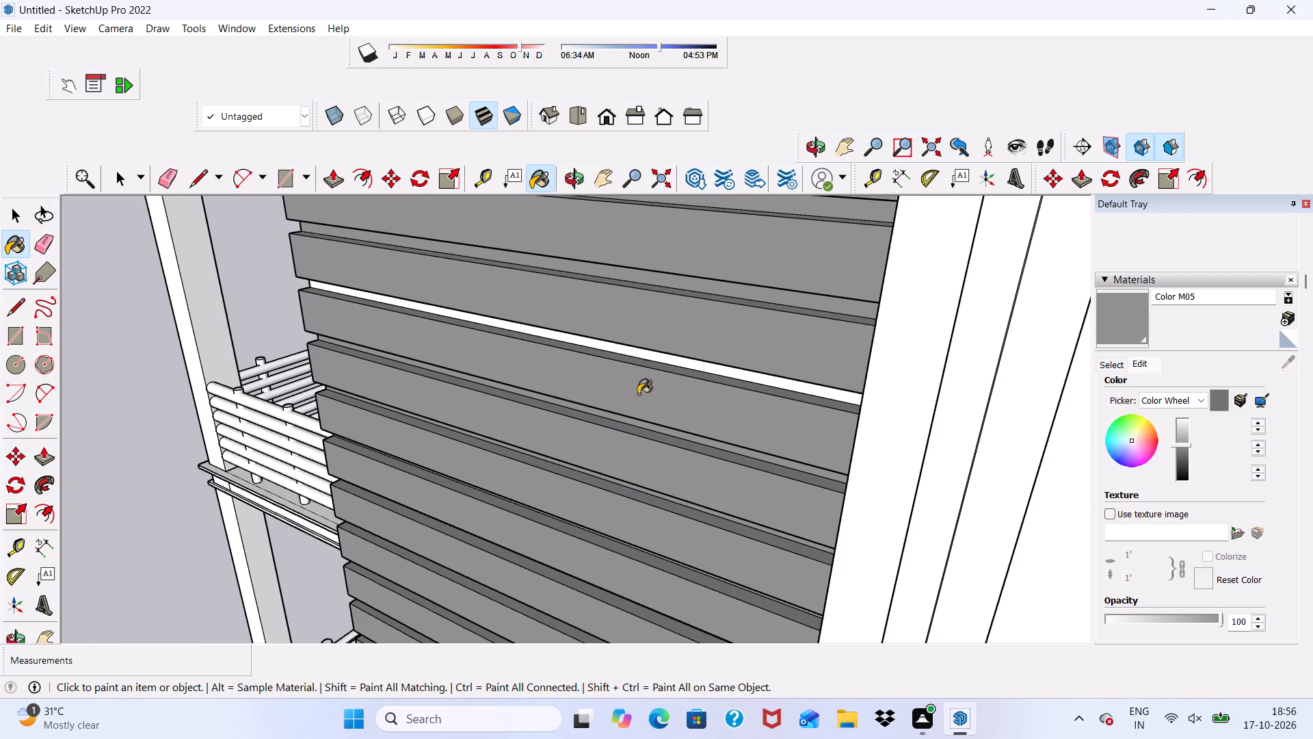
{"action": "scroll", "coordinate": [642, 346], "scroll_direction": "up", "scroll_amount": 4}
{"action": "left_click", "coordinate": [638, 355]}
Paint the narrow white wall strip along the window-side ends of the short boards with Color M05.
{"action": "scroll", "coordinate": [621, 388], "scroll_direction": "down", "scroll_amount": 6}
{"action": "middle_click_drag", "start_coordinate": [422, 445], "coordinate": [793, 364]}
{"action": "scroll", "coordinate": [793, 365], "scroll_direction": "up", "scroll_amount": 1}
{"action": "scroll", "coordinate": [778, 364], "scroll_direction": "down", "scroll_amount": 6}
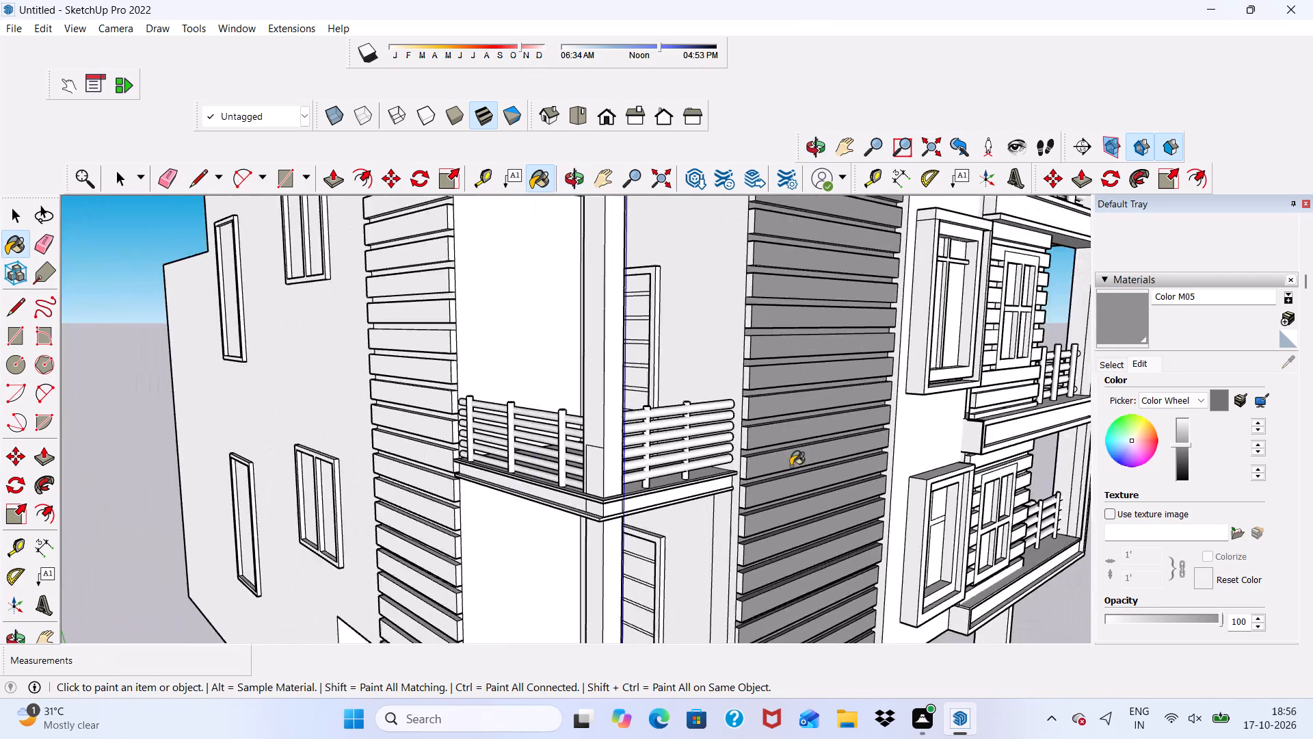
{"action": "scroll", "coordinate": [829, 381], "scroll_direction": "up", "scroll_amount": 5}
{"action": "scroll", "coordinate": [886, 374], "scroll_direction": "up", "scroll_amount": 2}
{"action": "scroll", "coordinate": [920, 528], "scroll_direction": "up", "scroll_amount": 3}
{"action": "scroll", "coordinate": [914, 467], "scroll_direction": "up", "scroll_amount": 2}
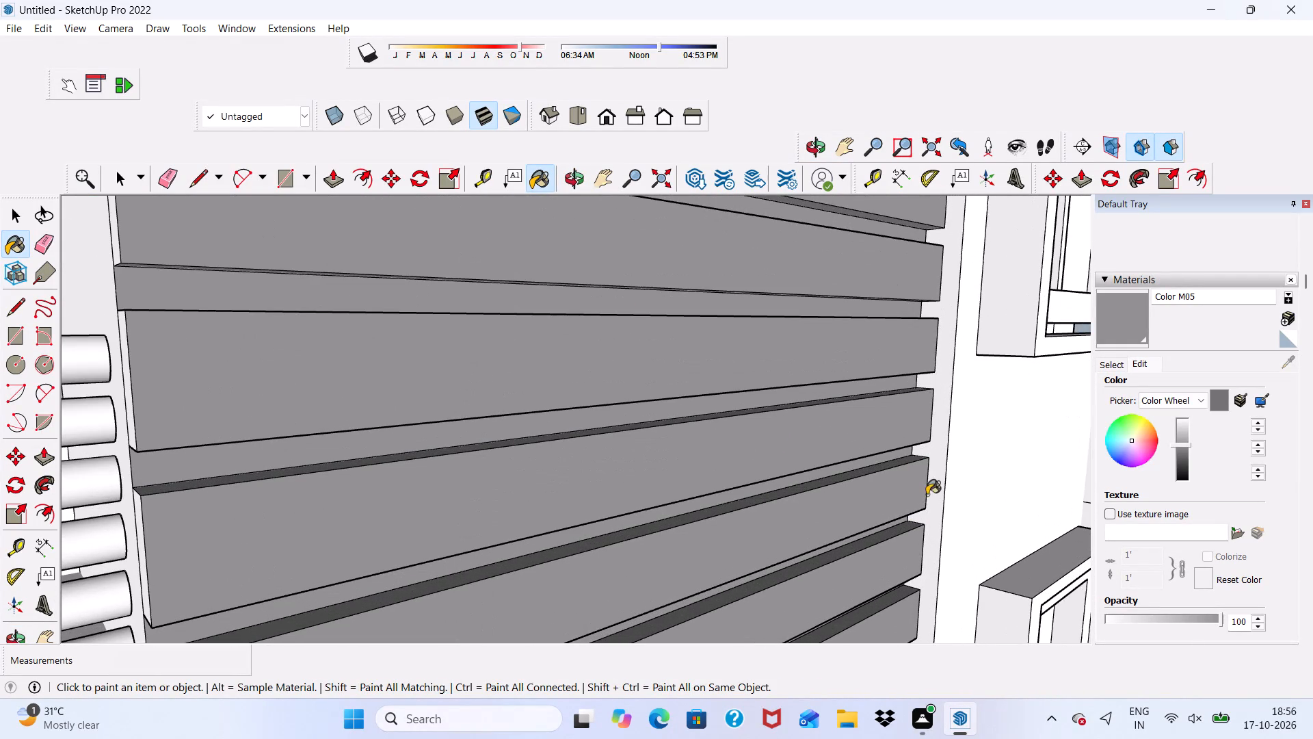
{"action": "left_click", "coordinate": [936, 518]}
Examine the painted short-board cladding and its corner with the balcony slab for faces still unpainted.
{"action": "scroll", "coordinate": [847, 547], "scroll_direction": "down", "scroll_amount": 5}
{"action": "scroll", "coordinate": [799, 438], "scroll_direction": "down", "scroll_amount": 6}
{"action": "middle_click_drag", "start_coordinate": [708, 565], "coordinate": [622, 530]}
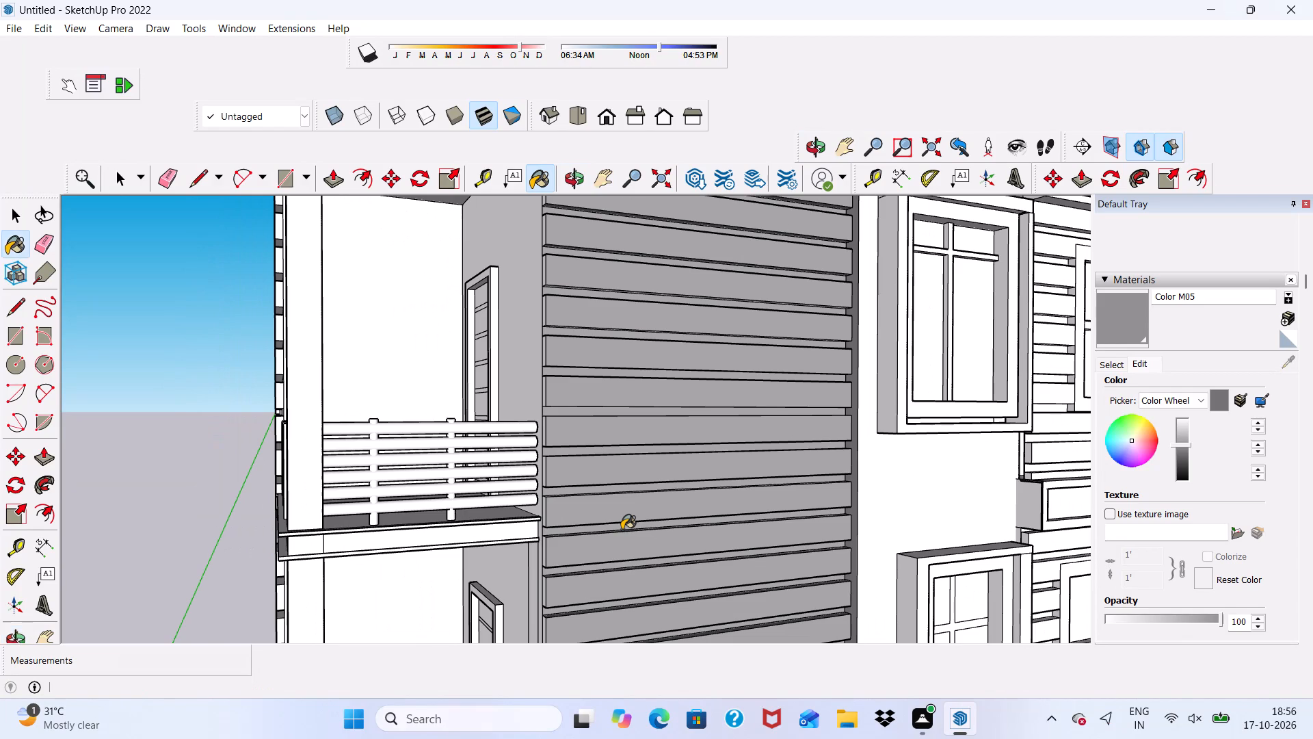
{"action": "scroll", "coordinate": [724, 540], "scroll_direction": "down", "scroll_amount": 2}
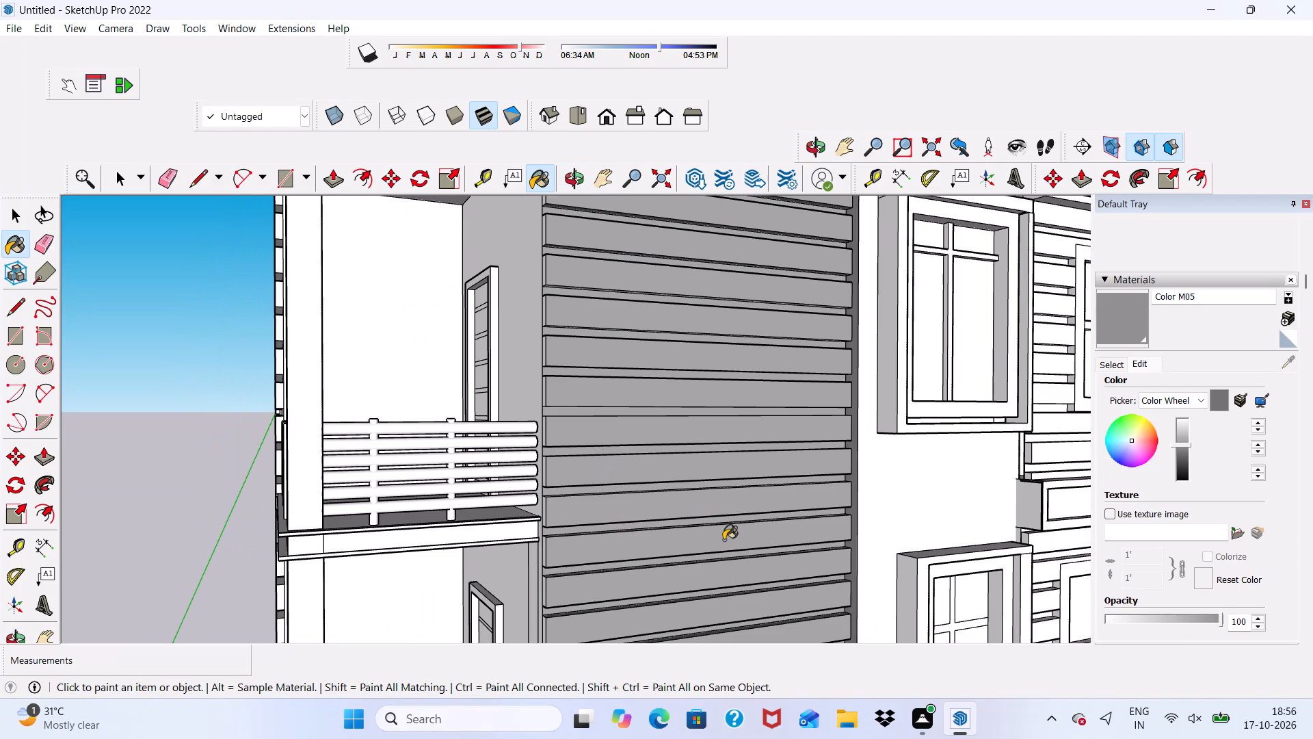
{"action": "scroll", "coordinate": [724, 540], "scroll_direction": "down", "scroll_amount": 3}
{"action": "scroll", "coordinate": [736, 580], "scroll_direction": "up", "scroll_amount": 6}
{"action": "scroll", "coordinate": [686, 571], "scroll_direction": "down", "scroll_amount": 6}
{"action": "scroll", "coordinate": [578, 322], "scroll_direction": "up", "scroll_amount": 5}
{"action": "scroll", "coordinate": [572, 303], "scroll_direction": "down", "scroll_amount": 10}
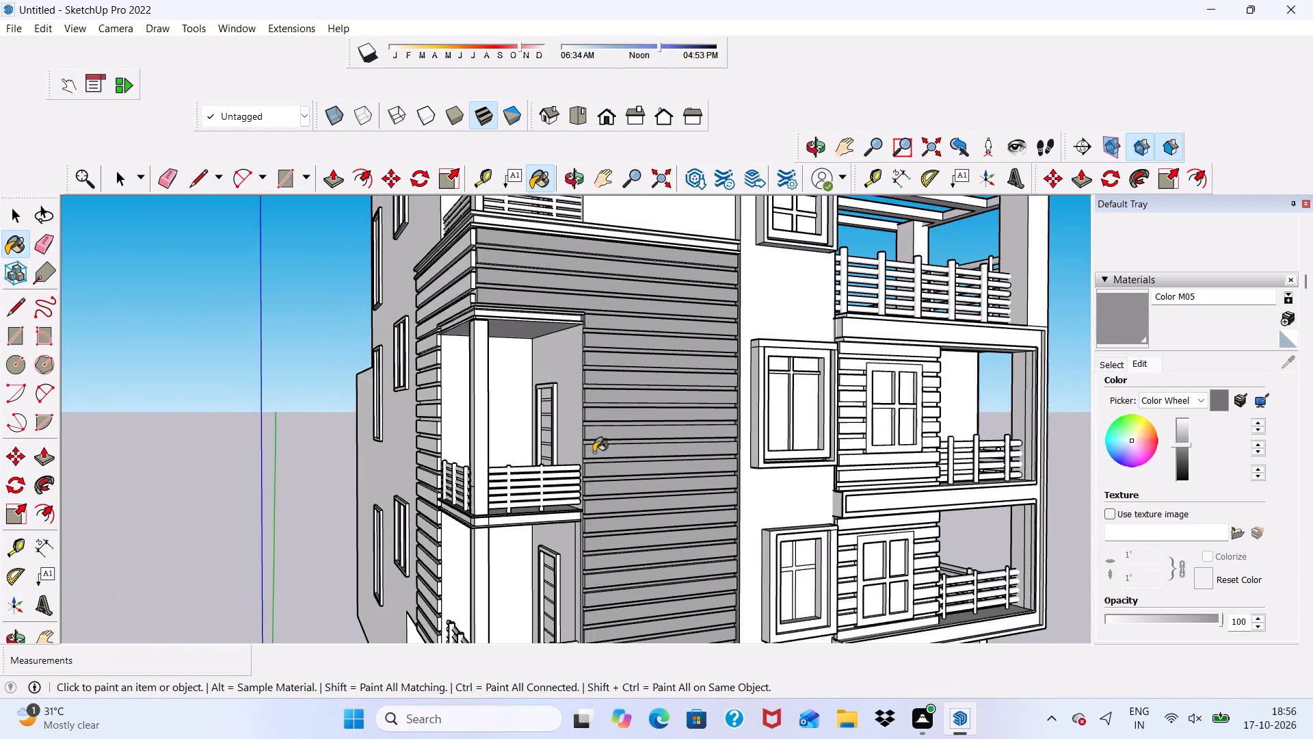
{"action": "scroll", "coordinate": [574, 358], "scroll_direction": "up", "scroll_amount": 20}
{"action": "scroll", "coordinate": [574, 358], "scroll_direction": "up", "scroll_amount": 6}
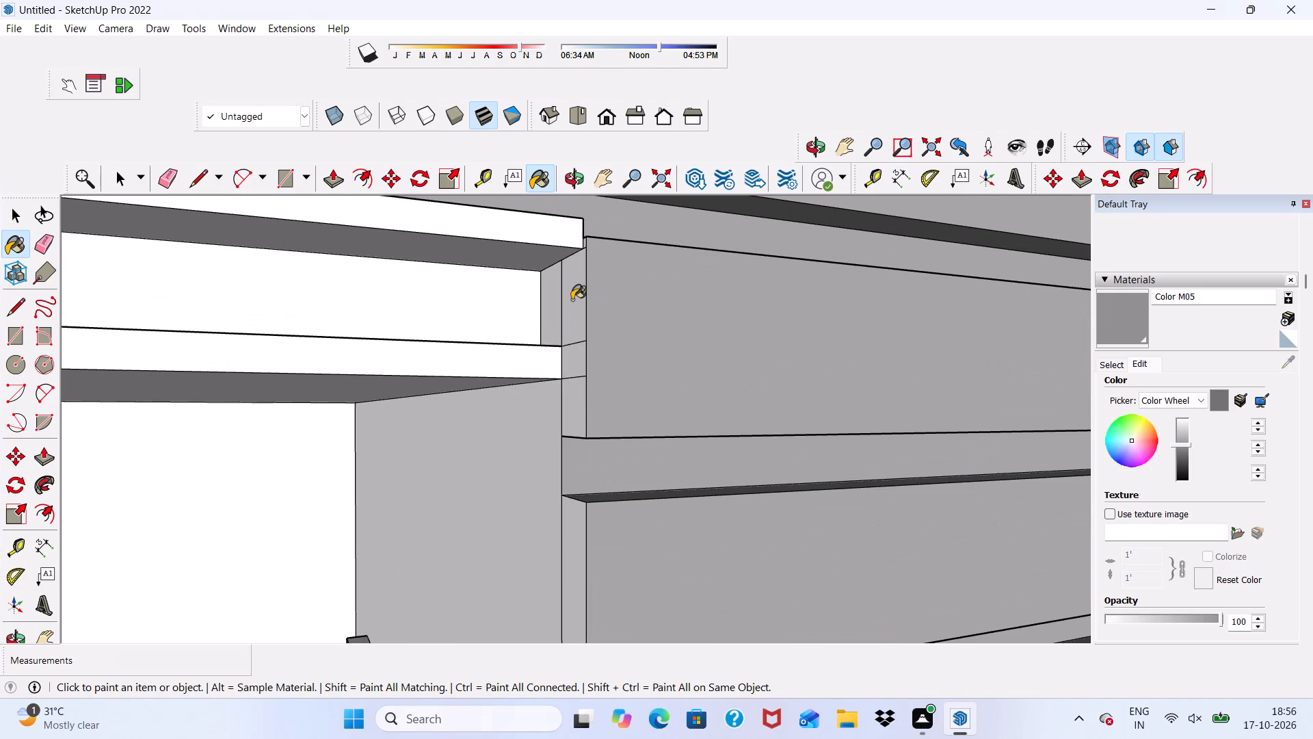
Paint the small end and return faces where the cladding meets the beam above the upper balcony with Color M05.
{"action": "left_click", "coordinate": [572, 300]}
{"action": "scroll", "coordinate": [570, 301], "scroll_direction": "up", "scroll_amount": 4}
{"action": "left_click", "coordinate": [550, 310]}
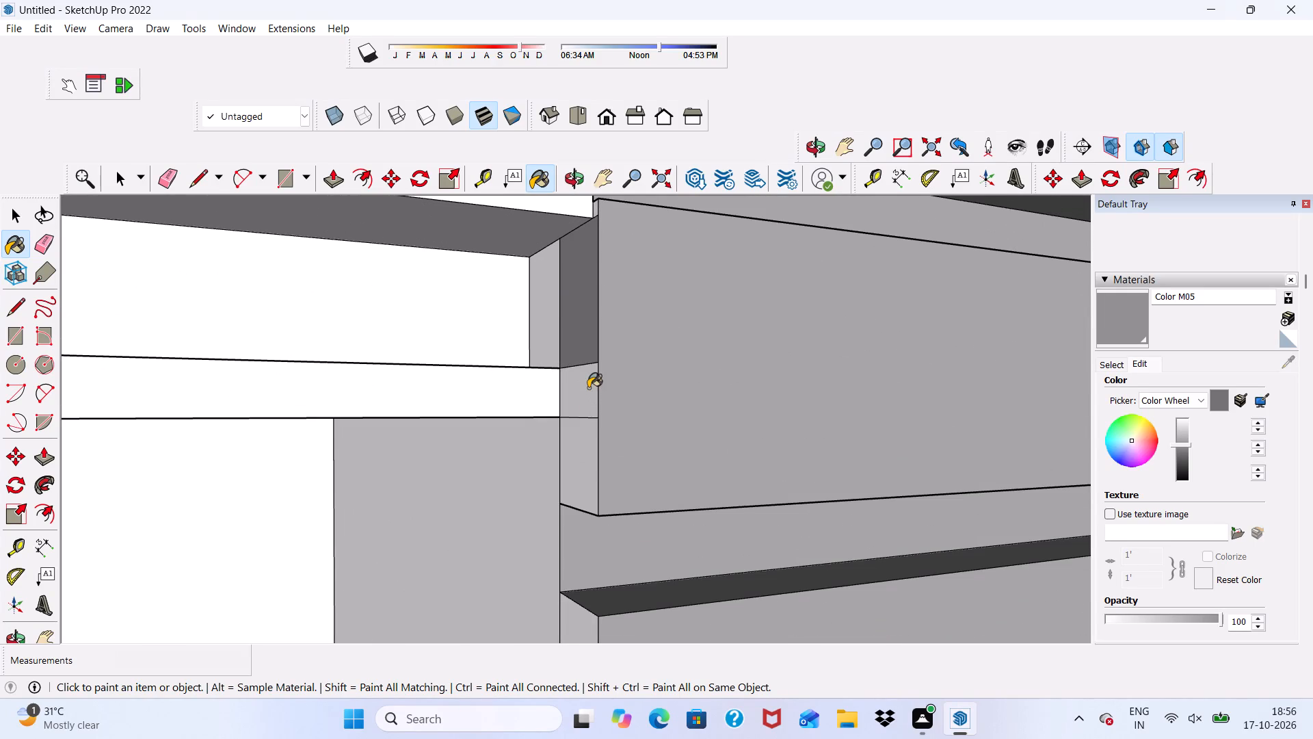
{"action": "left_click", "coordinate": [588, 388]}
{"action": "left_click", "coordinate": [589, 472]}
{"action": "left_click", "coordinate": [579, 554]}
{"action": "scroll", "coordinate": [581, 417], "scroll_direction": "down", "scroll_amount": 4}
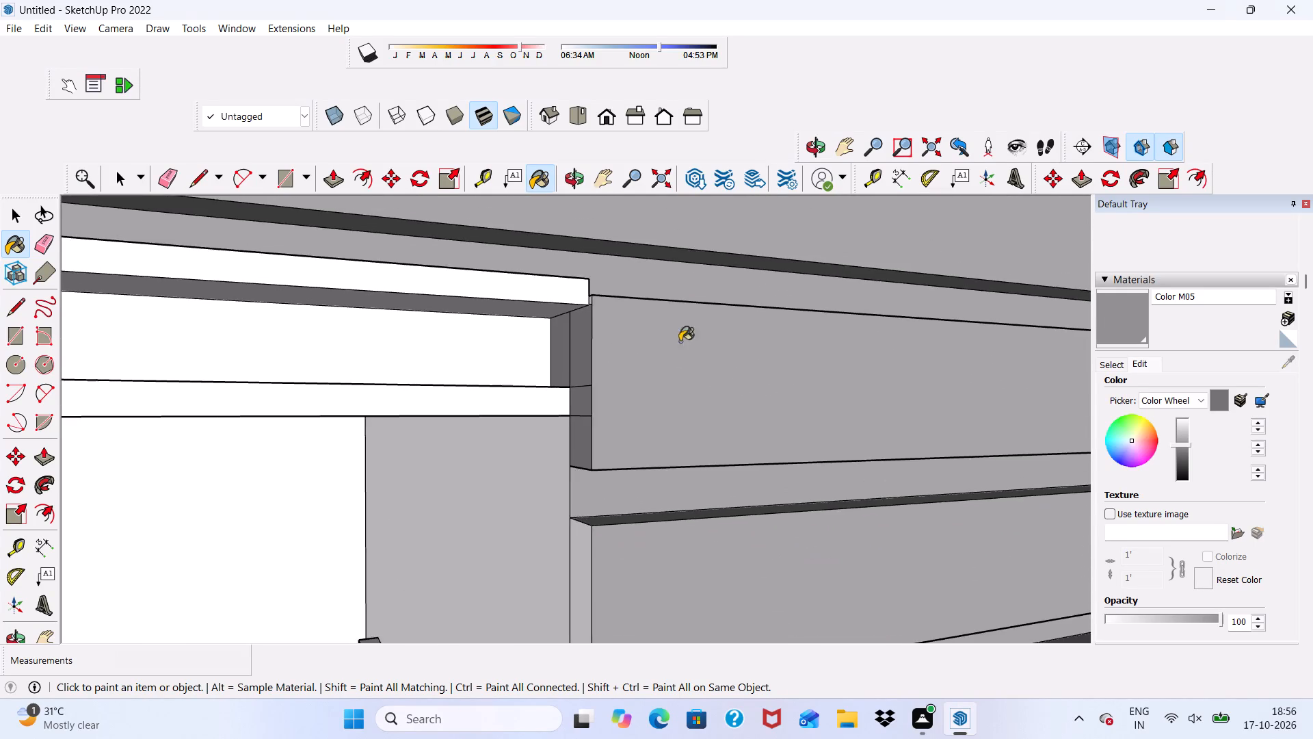
Paint the white board ends along the upper balcony opening, just below its ceiling beam, with Color M05.
{"action": "scroll", "coordinate": [680, 341], "scroll_direction": "down", "scroll_amount": 6}
{"action": "middle_click_drag", "start_coordinate": [682, 458], "coordinate": [799, 406]}
{"action": "left_click", "coordinate": [627, 508]}
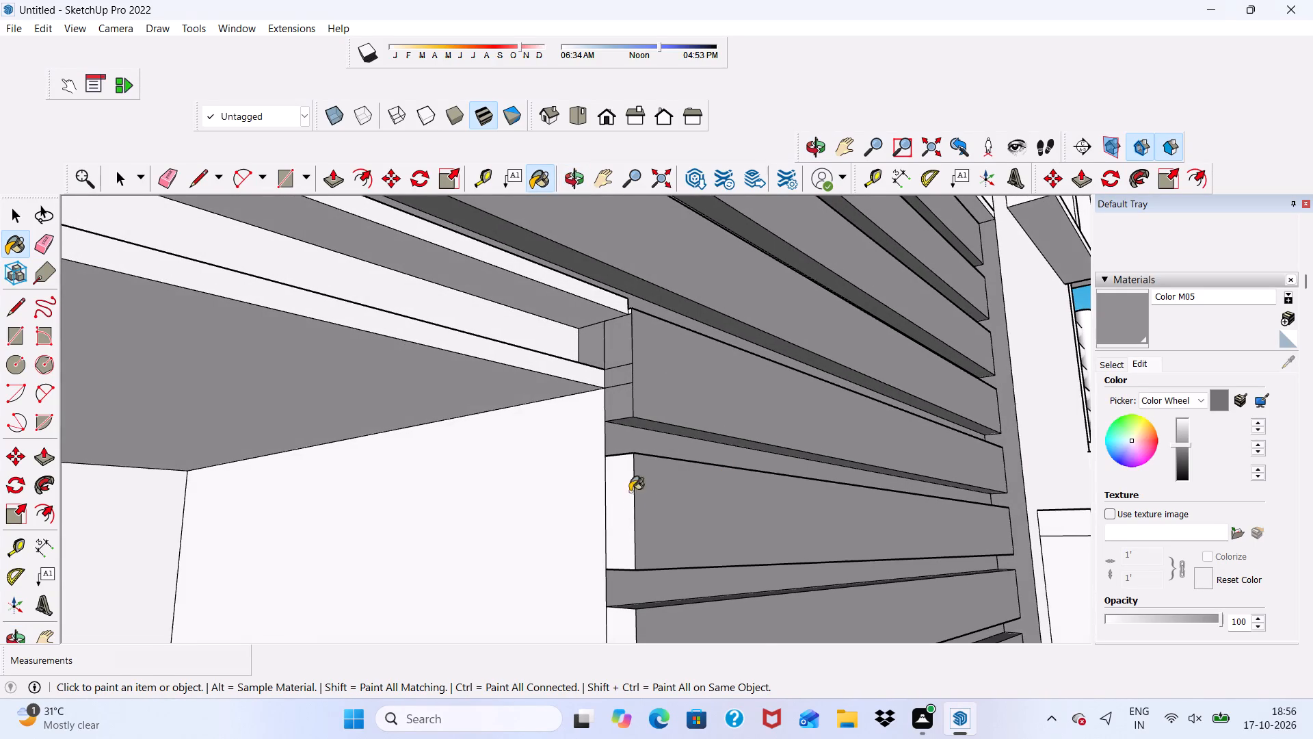
{"action": "scroll", "coordinate": [665, 326], "scroll_direction": "down", "scroll_amount": 6}
{"action": "scroll", "coordinate": [669, 519], "scroll_direction": "up", "scroll_amount": 4}
{"action": "left_click", "coordinate": [639, 485]}
{"action": "scroll", "coordinate": [641, 463], "scroll_direction": "down", "scroll_amount": 3}
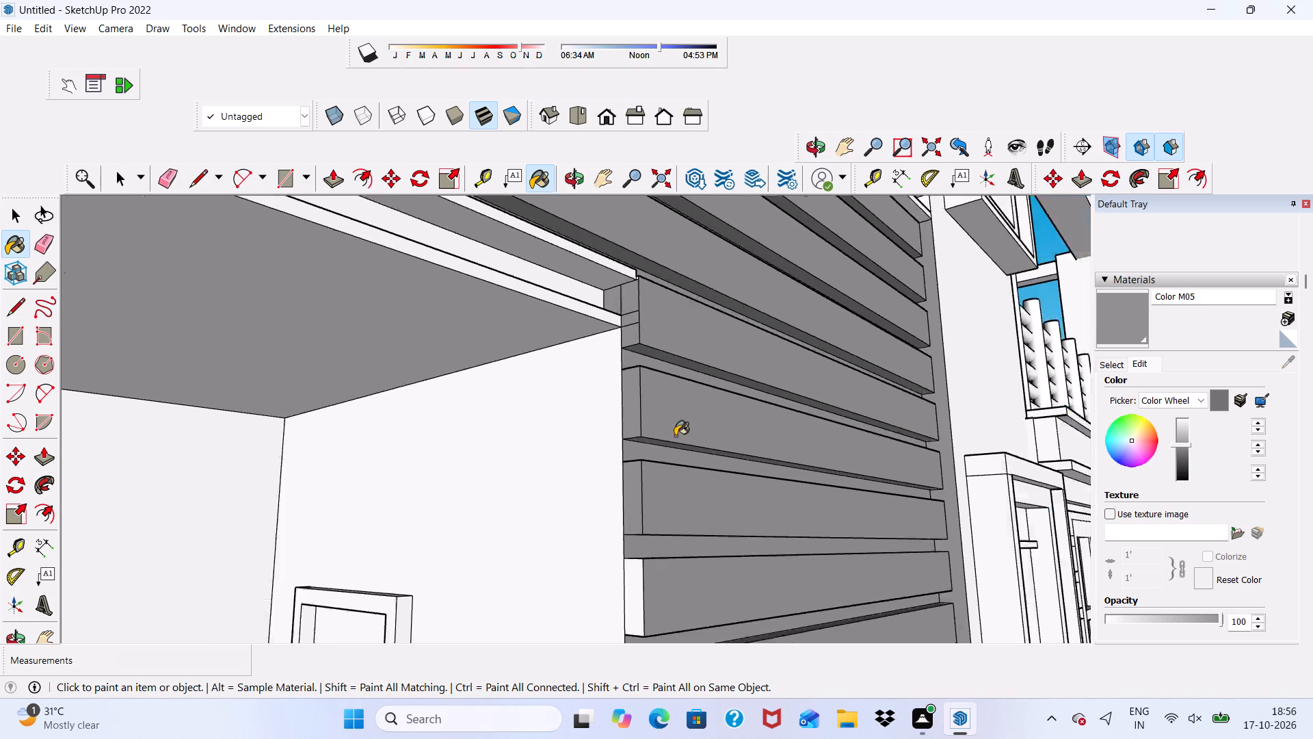
{"action": "scroll", "coordinate": [675, 436], "scroll_direction": "down", "scroll_amount": 8}
{"action": "scroll", "coordinate": [702, 638], "scroll_direction": "up", "scroll_amount": 3}
{"action": "scroll", "coordinate": [659, 416], "scroll_direction": "up", "scroll_amount": 3}
{"action": "left_click", "coordinate": [661, 428]}
{"action": "scroll", "coordinate": [669, 517], "scroll_direction": "up", "scroll_amount": 3}
{"action": "left_click", "coordinate": [669, 517]}
{"action": "left_click", "coordinate": [669, 598]}
{"action": "scroll", "coordinate": [673, 367], "scroll_direction": "down", "scroll_amount": 13}
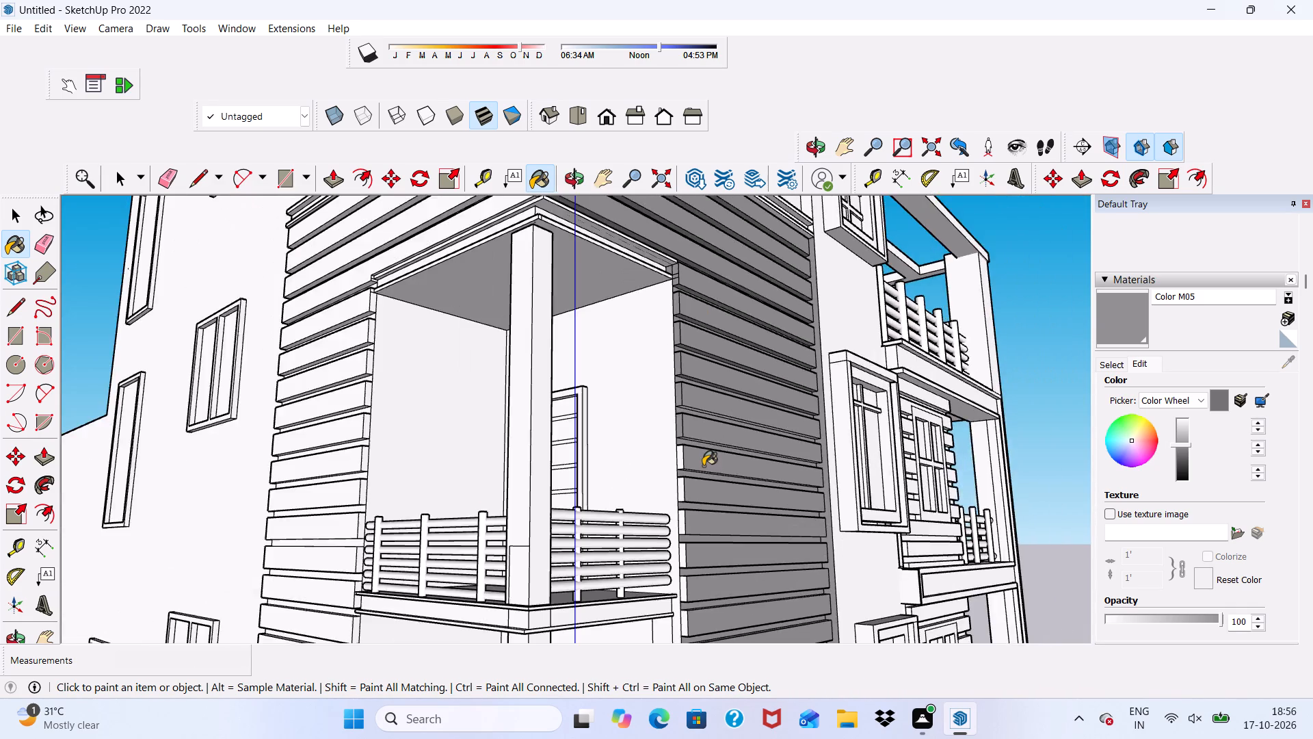
Paint the next white board ends down the upper balcony opening, just above the railing, with Color M05.
{"action": "scroll", "coordinate": [702, 466], "scroll_direction": "down", "scroll_amount": 6}
{"action": "scroll", "coordinate": [687, 642], "scroll_direction": "up", "scroll_amount": 5}
{"action": "scroll", "coordinate": [672, 461], "scroll_direction": "down", "scroll_amount": 1}
{"action": "scroll", "coordinate": [667, 346], "scroll_direction": "up", "scroll_amount": 9}
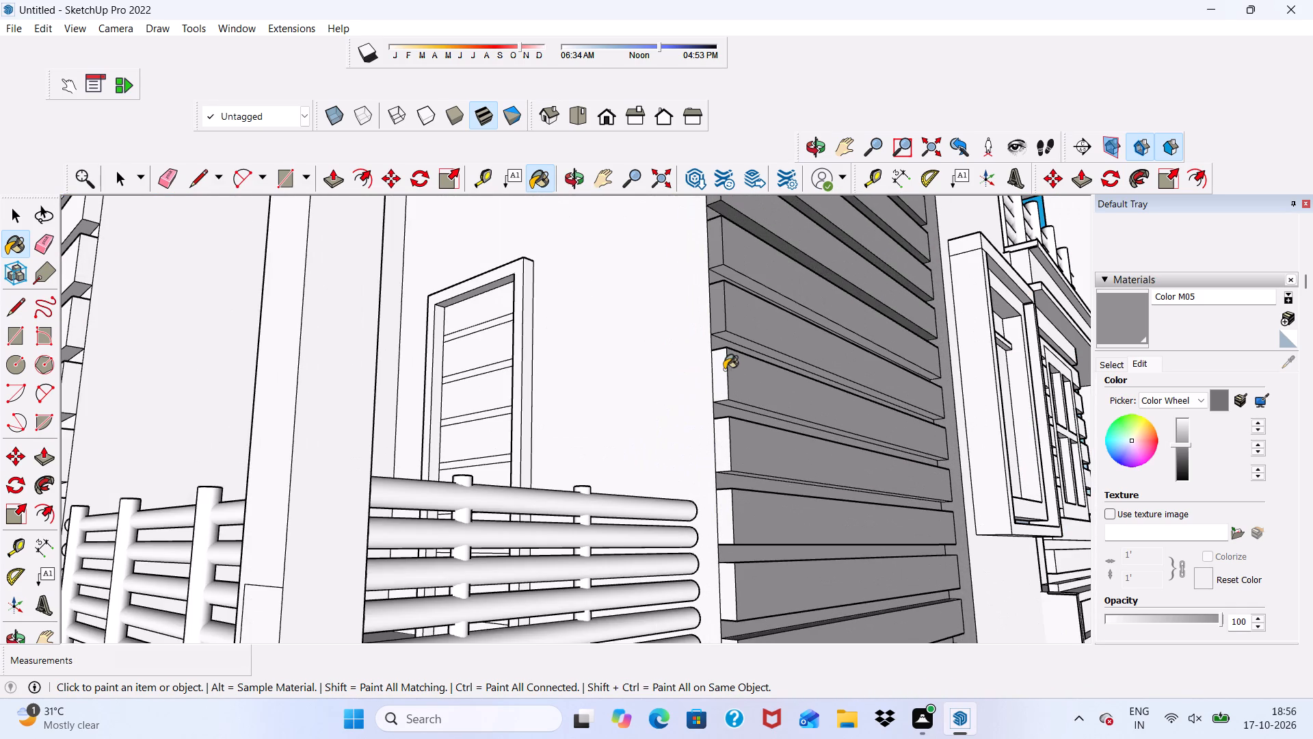
{"action": "left_click", "coordinate": [725, 369]}
{"action": "scroll", "coordinate": [724, 399], "scroll_direction": "up", "scroll_amount": 2}
{"action": "left_click", "coordinate": [722, 459]}
{"action": "left_click", "coordinate": [726, 539]}
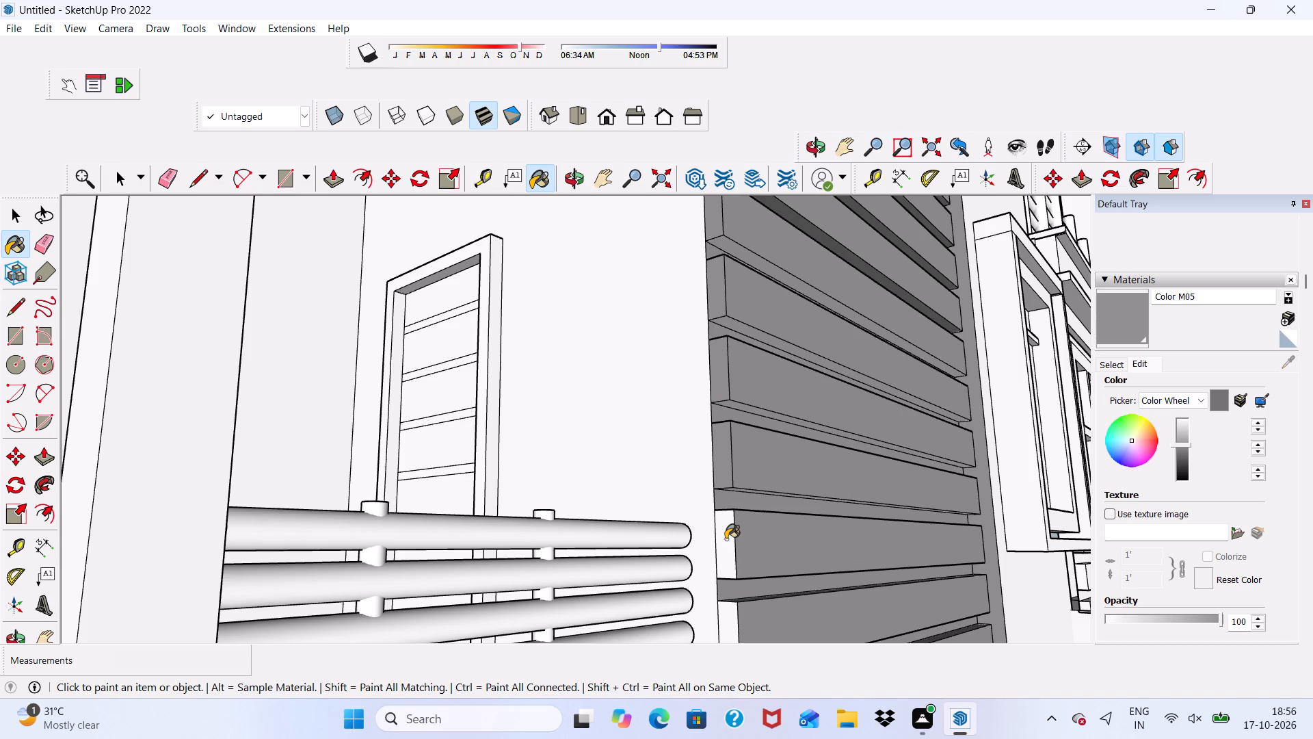
Paint the white ends of the lowest boards beside the lower balcony railing with Color M05.
{"action": "scroll", "coordinate": [726, 339], "scroll_direction": "down", "scroll_amount": 19}
{"action": "scroll", "coordinate": [735, 585], "scroll_direction": "up", "scroll_amount": 5}
{"action": "scroll", "coordinate": [734, 592], "scroll_direction": "down", "scroll_amount": 4}
{"action": "scroll", "coordinate": [747, 638], "scroll_direction": "up", "scroll_amount": 2}
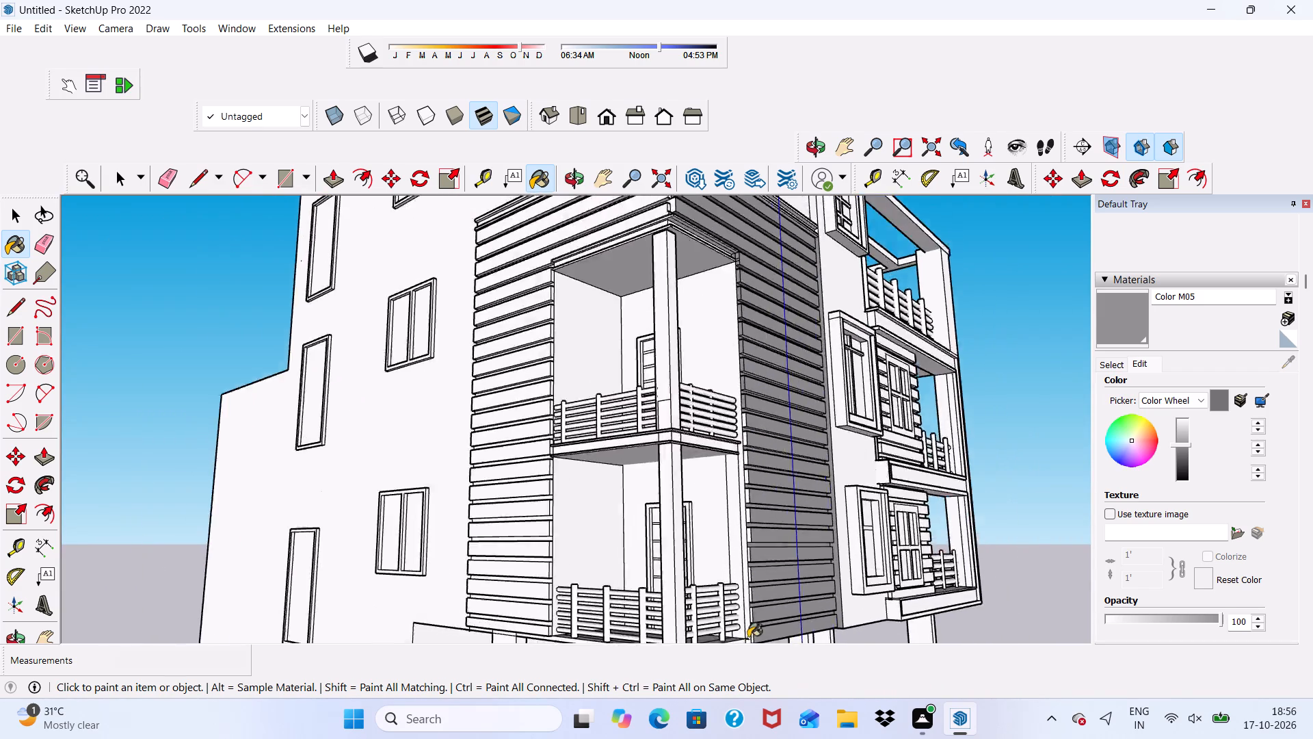
{"action": "scroll", "coordinate": [748, 638], "scroll_direction": "up", "scroll_amount": 3}
{"action": "scroll", "coordinate": [740, 554], "scroll_direction": "down", "scroll_amount": 6}
{"action": "scroll", "coordinate": [755, 664], "scroll_direction": "up", "scroll_amount": 20}
{"action": "scroll", "coordinate": [755, 664], "scroll_direction": "up", "scroll_amount": 6}
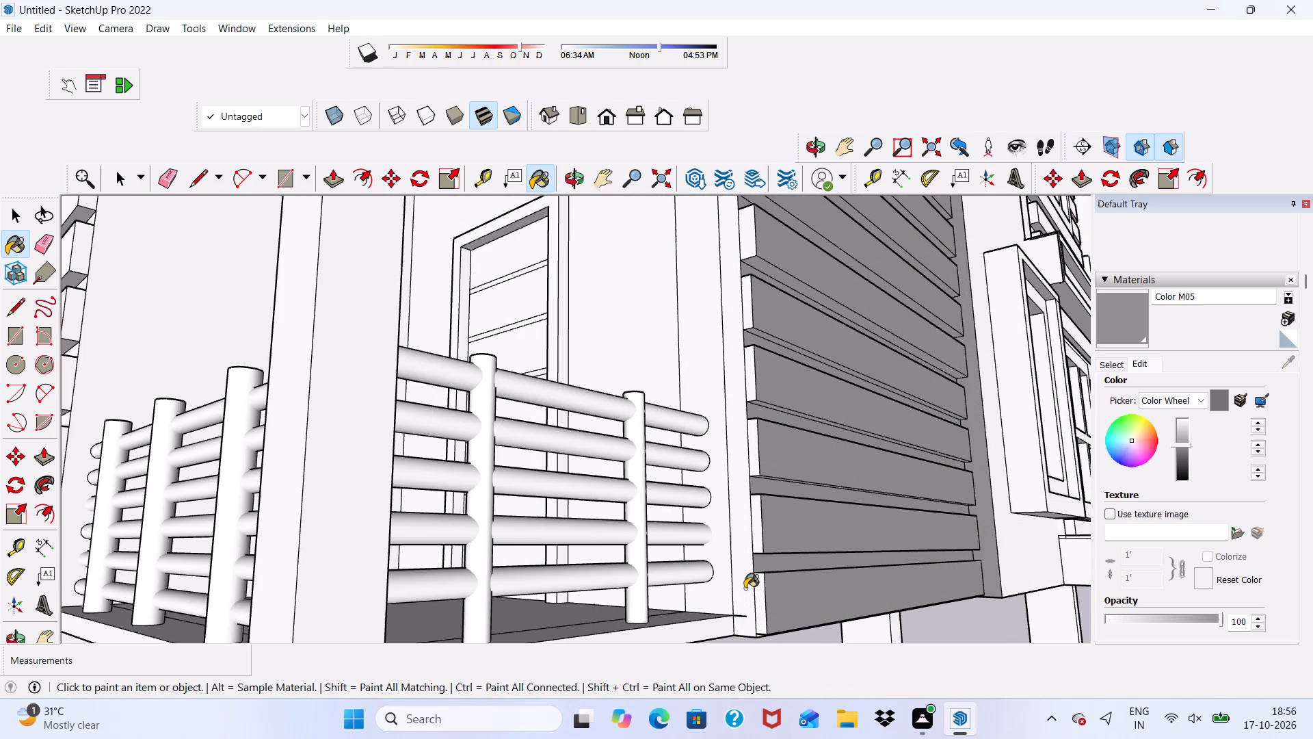
{"action": "left_click", "coordinate": [760, 599]}
{"action": "left_click", "coordinate": [762, 526]}
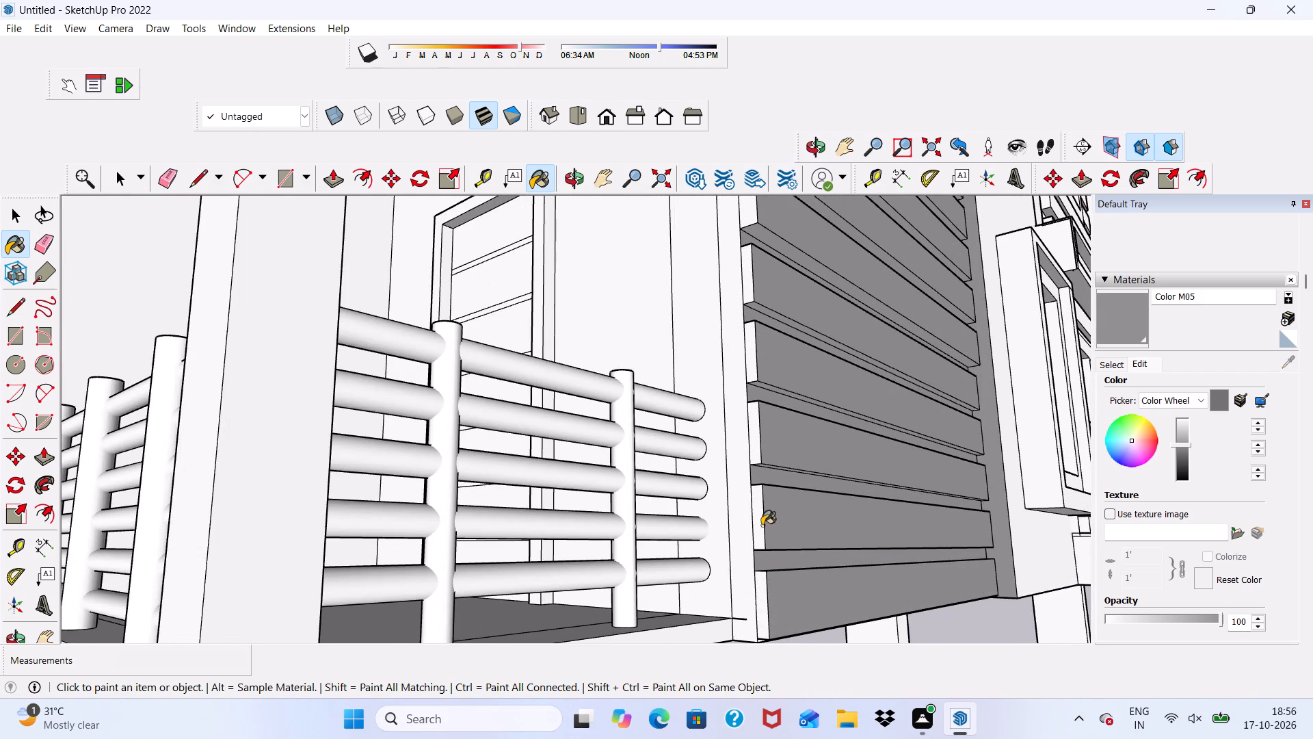
{"action": "left_click", "coordinate": [751, 426]}
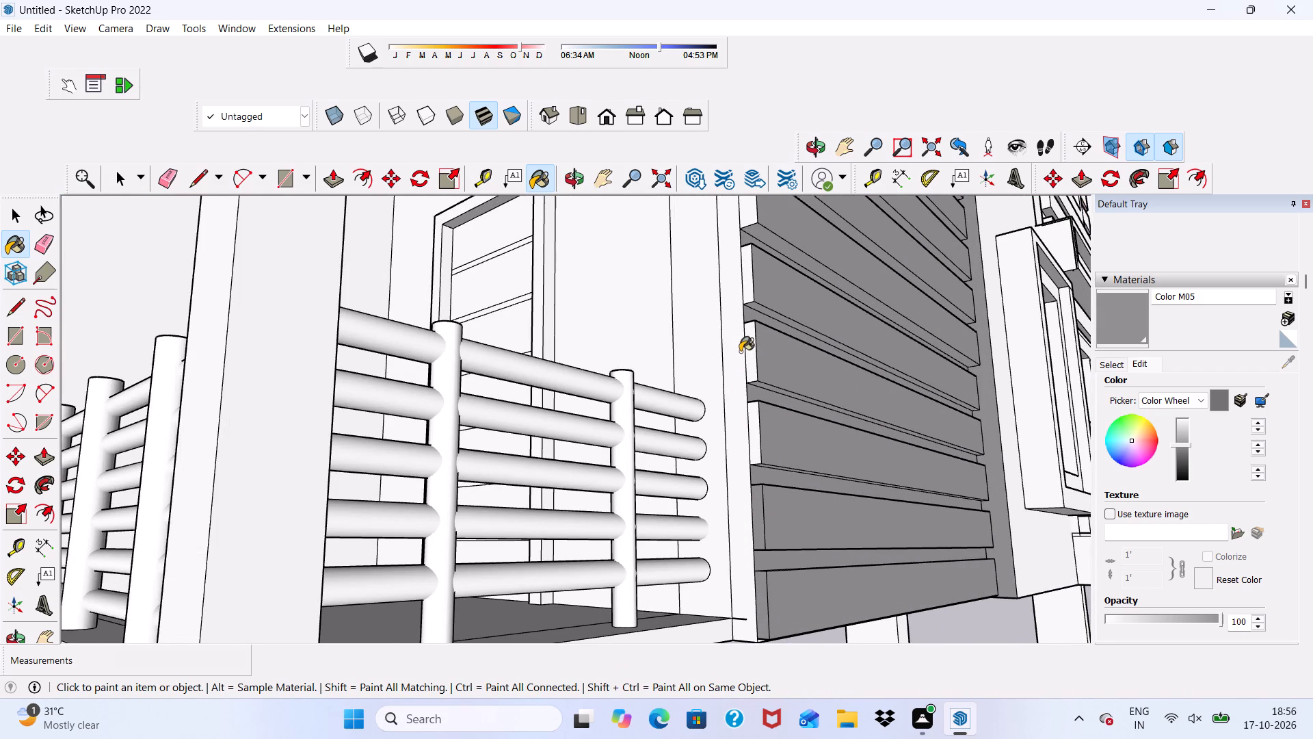
{"action": "left_click", "coordinate": [750, 342]}
{"action": "left_click", "coordinate": [745, 283]}
Erase the stray edge at the lower balcony's floor corner beside the cladding.
{"action": "scroll", "coordinate": [747, 330], "scroll_direction": "down", "scroll_amount": 12}
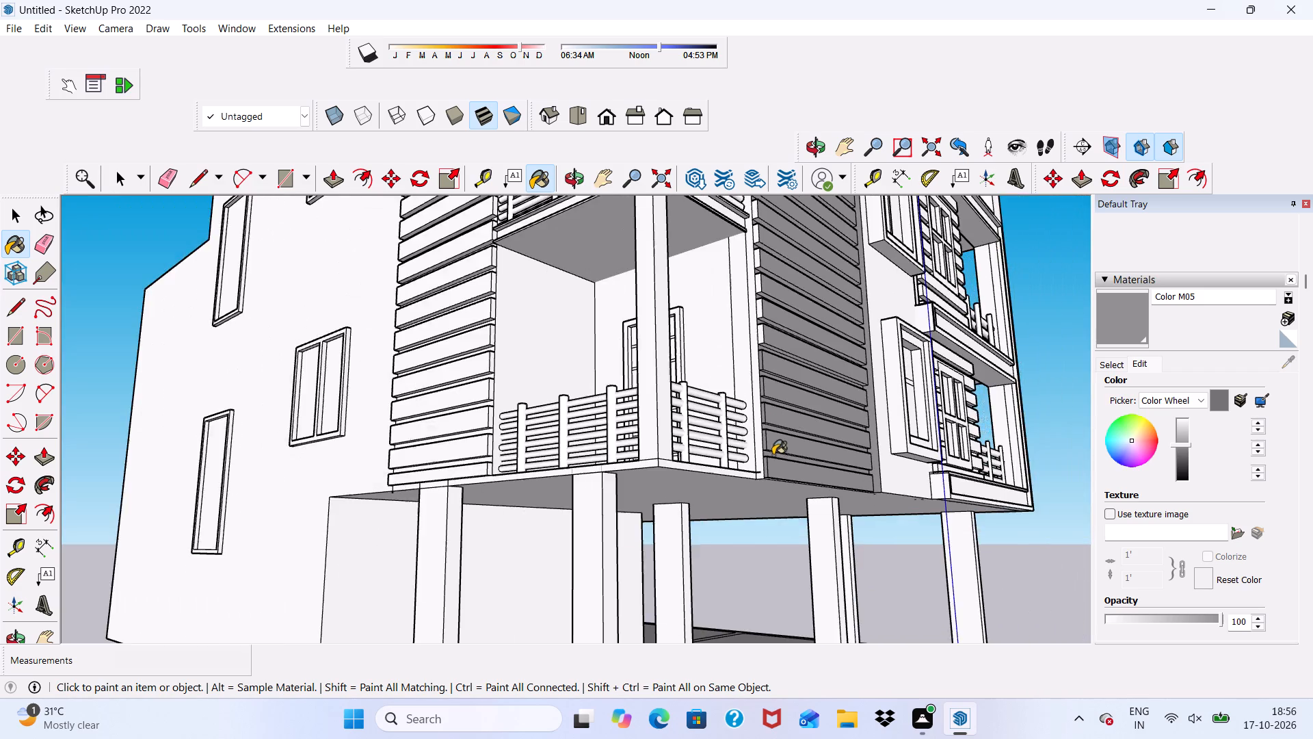
{"action": "scroll", "coordinate": [778, 479], "scroll_direction": "up", "scroll_amount": 10}
{"action": "middle_click_drag", "start_coordinate": [733, 452], "coordinate": [749, 608]}
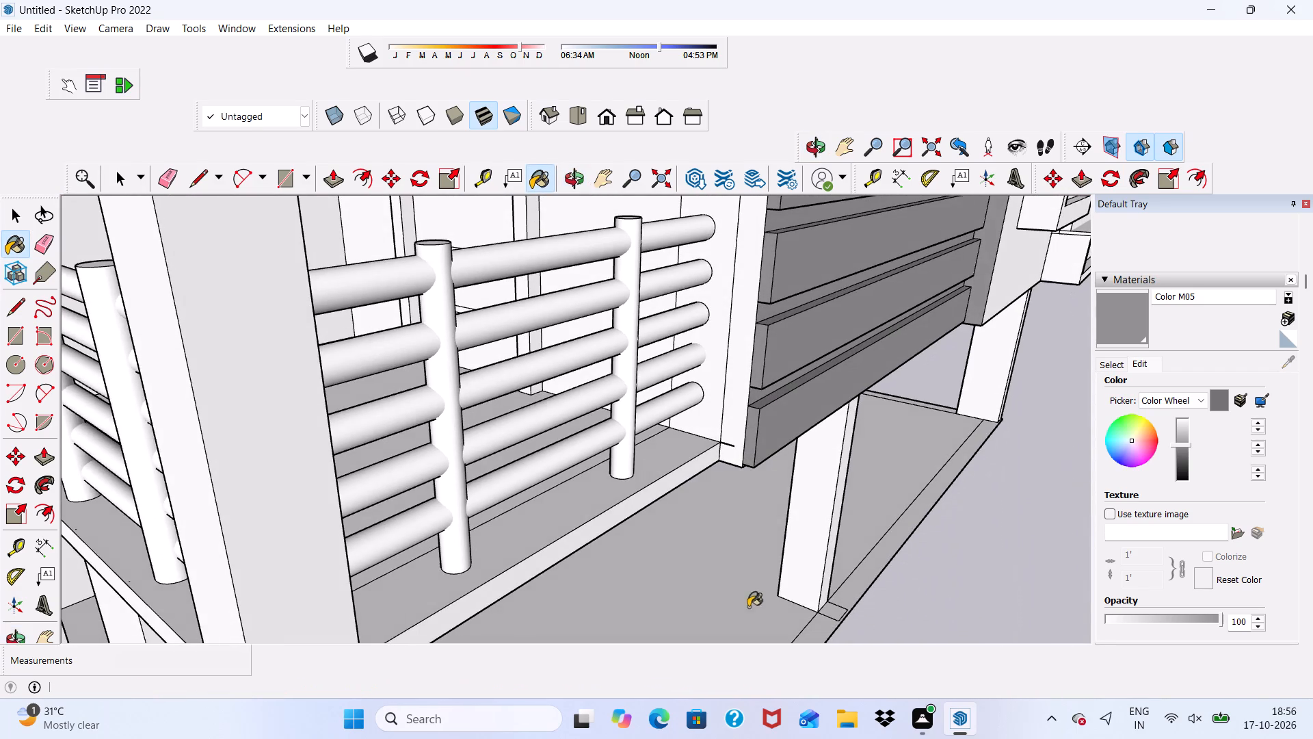
{"action": "left_click", "coordinate": [179, 170]}
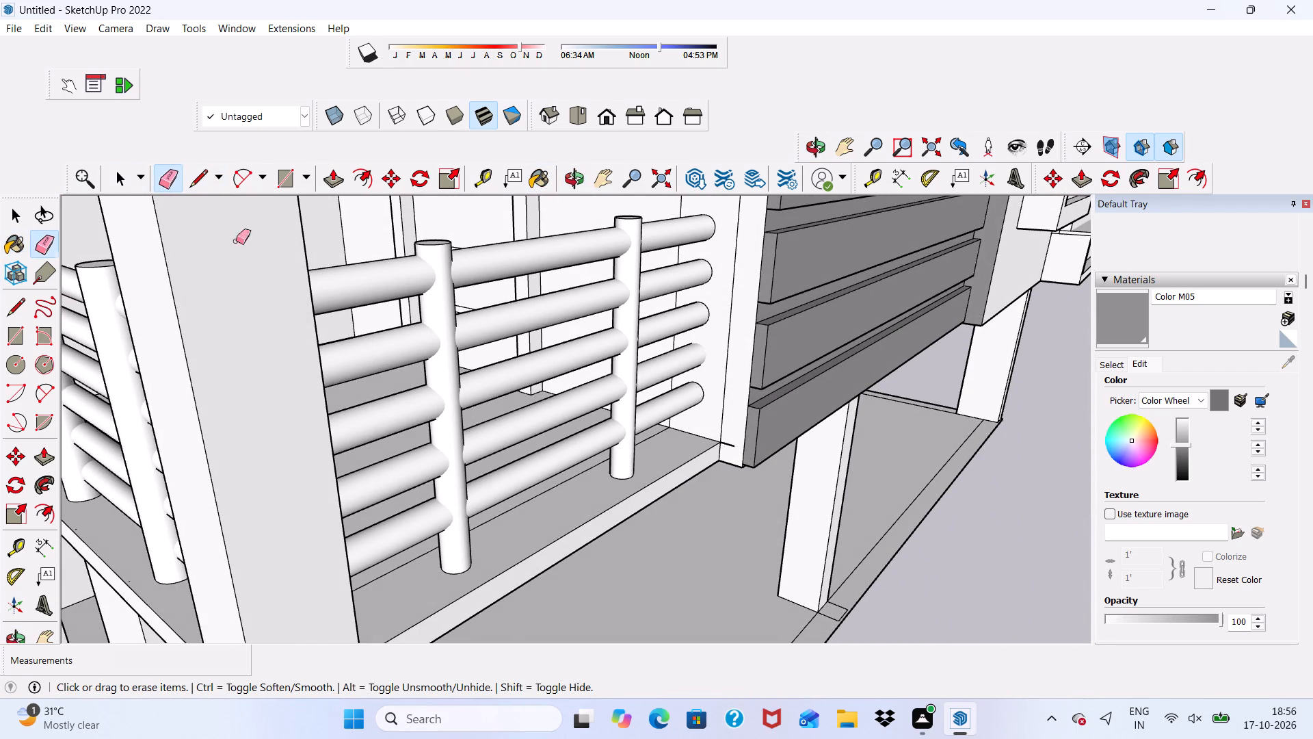
{"action": "scroll", "coordinate": [691, 419], "scroll_direction": "up", "scroll_amount": 6}
{"action": "left_click", "coordinate": [737, 458]}
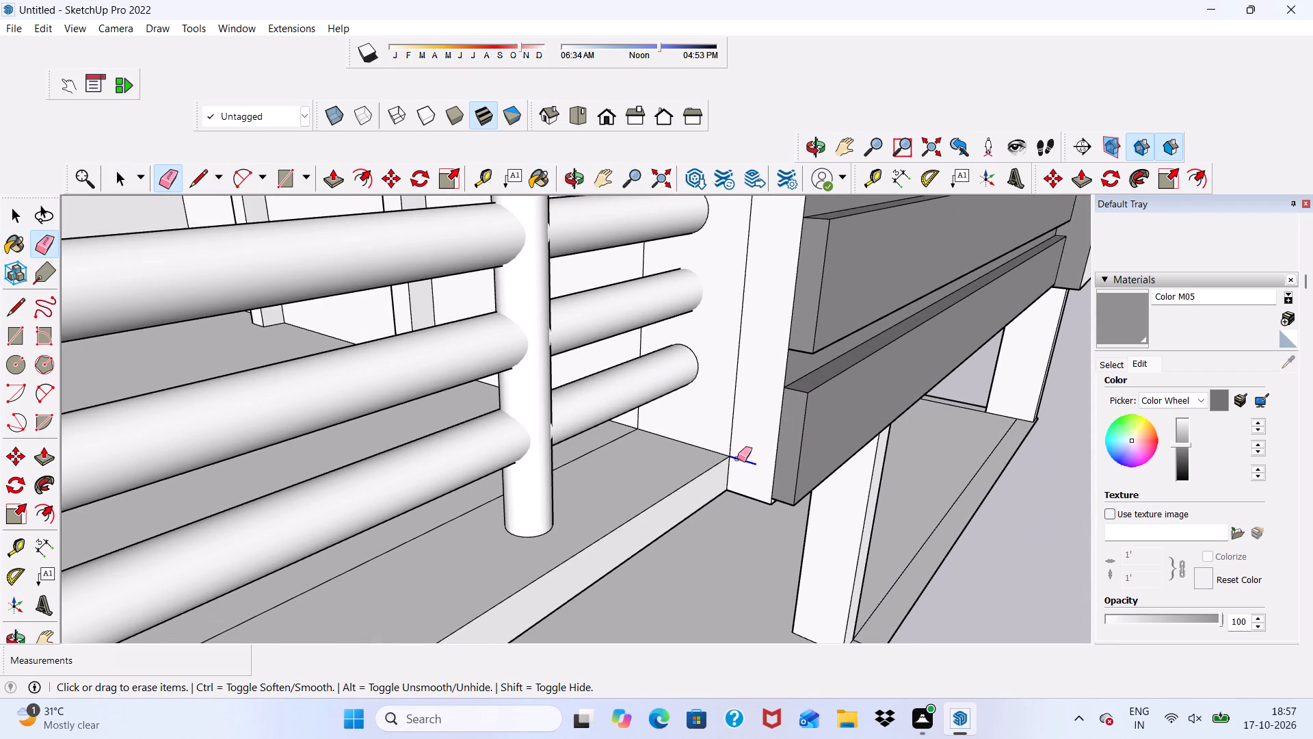
Paint the remaining white board ends just above the lower balcony railing with Color M05.
{"action": "left_click", "coordinate": [1101, 320]}
{"action": "scroll", "coordinate": [857, 371], "scroll_direction": "down", "scroll_amount": 4}
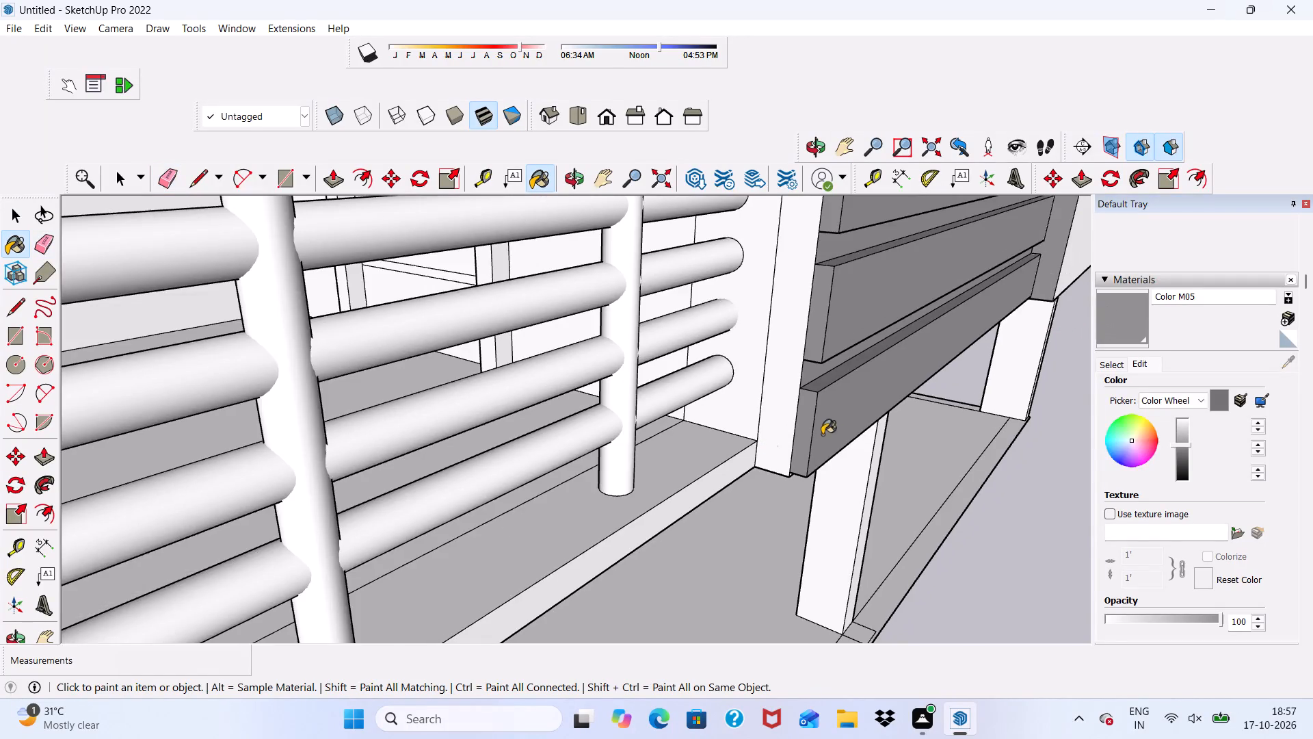
{"action": "scroll", "coordinate": [774, 393], "scroll_direction": "down", "scroll_amount": 12}
{"action": "scroll", "coordinate": [682, 430], "scroll_direction": "down", "scroll_amount": 6}
{"action": "scroll", "coordinate": [691, 291], "scroll_direction": "up", "scroll_amount": 6}
{"action": "scroll", "coordinate": [704, 250], "scroll_direction": "down", "scroll_amount": 1}
{"action": "scroll", "coordinate": [743, 310], "scroll_direction": "up", "scroll_amount": 3}
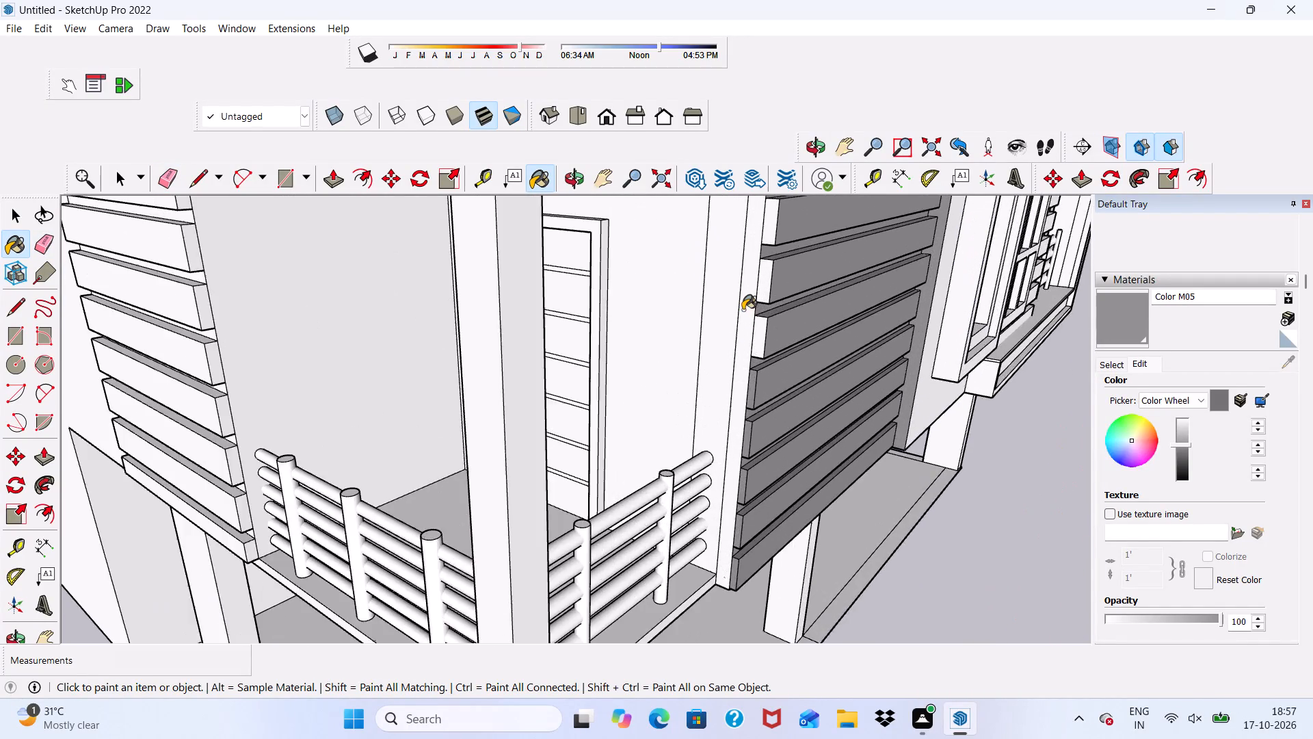
{"action": "scroll", "coordinate": [743, 310], "scroll_direction": "up", "scroll_amount": 7}
{"action": "left_click", "coordinate": [767, 339]}
{"action": "left_click", "coordinate": [781, 222]}
Paint the white board ends beside the upper balcony railing and just below its slab with Color M05.
{"action": "scroll", "coordinate": [540, 443], "scroll_direction": "down", "scroll_amount": 8}
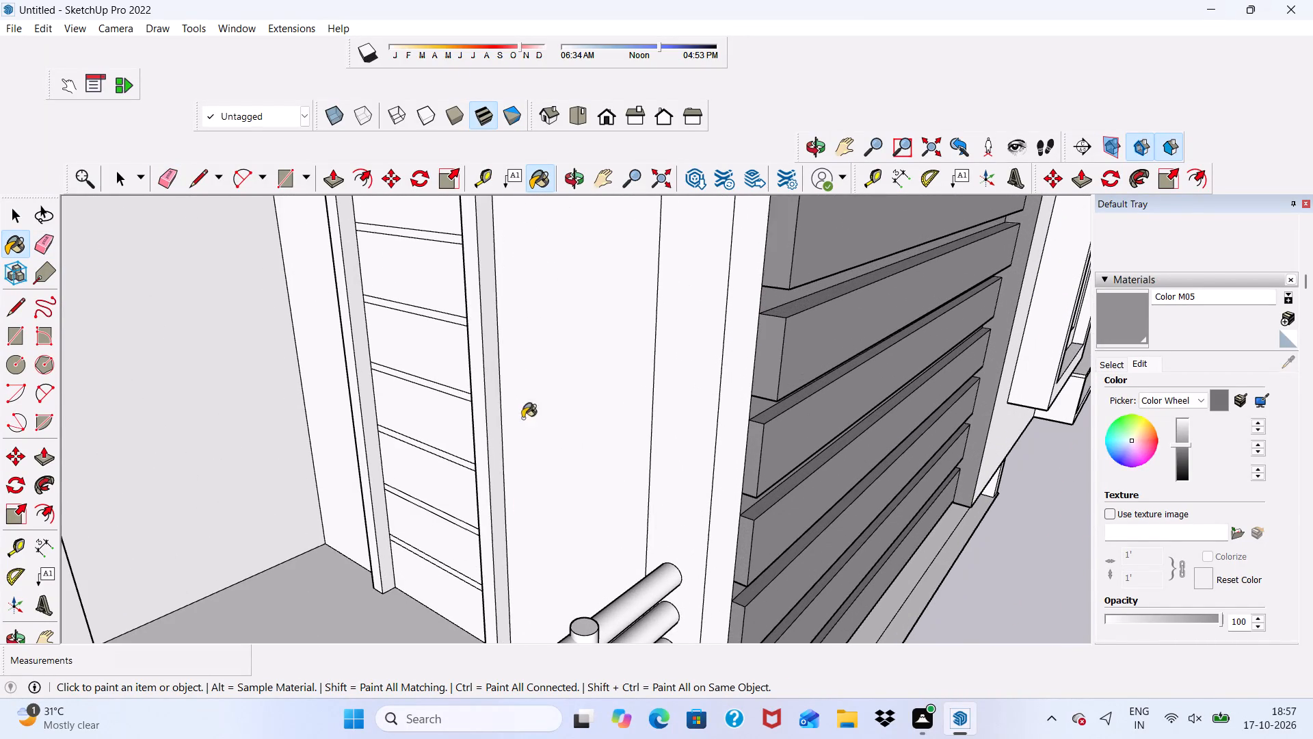
{"action": "scroll", "coordinate": [522, 418], "scroll_direction": "down", "scroll_amount": 10}
{"action": "scroll", "coordinate": [570, 307], "scroll_direction": "up", "scroll_amount": 15}
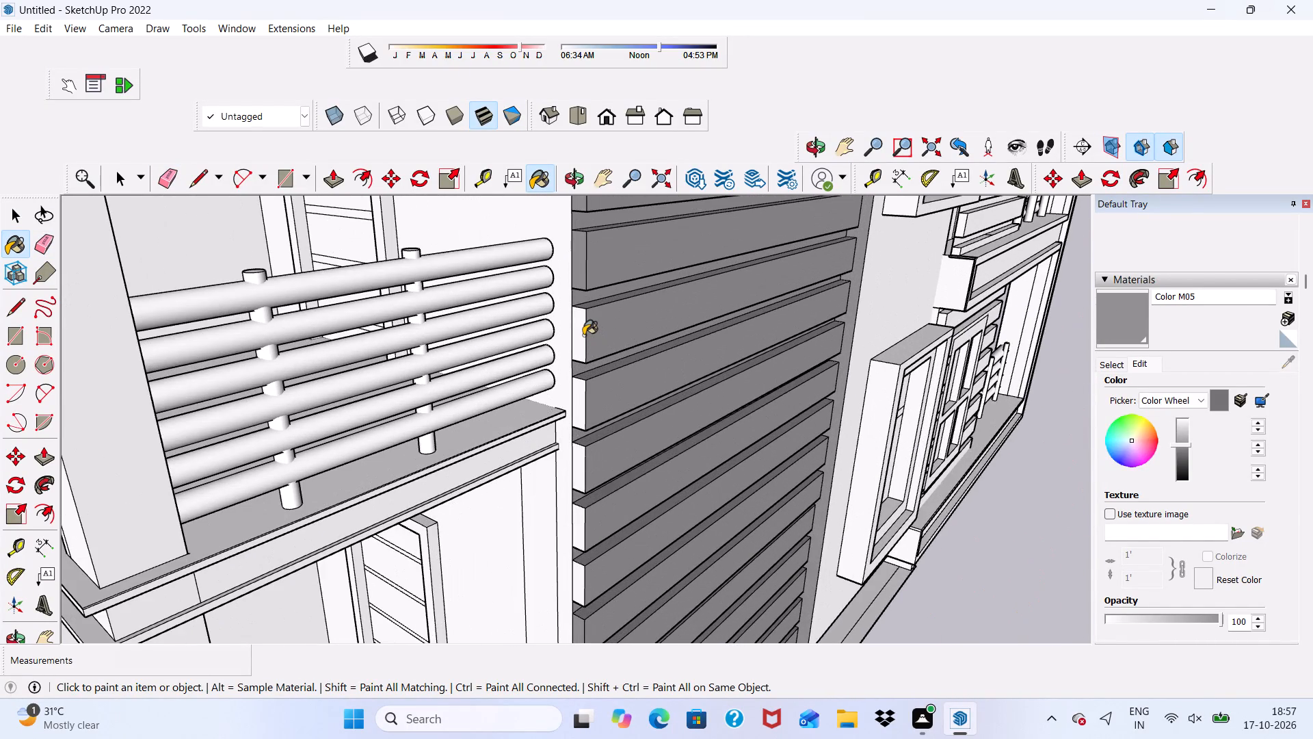
{"action": "left_click", "coordinate": [583, 335]}
{"action": "left_click", "coordinate": [578, 391]}
{"action": "left_click", "coordinate": [581, 483]}
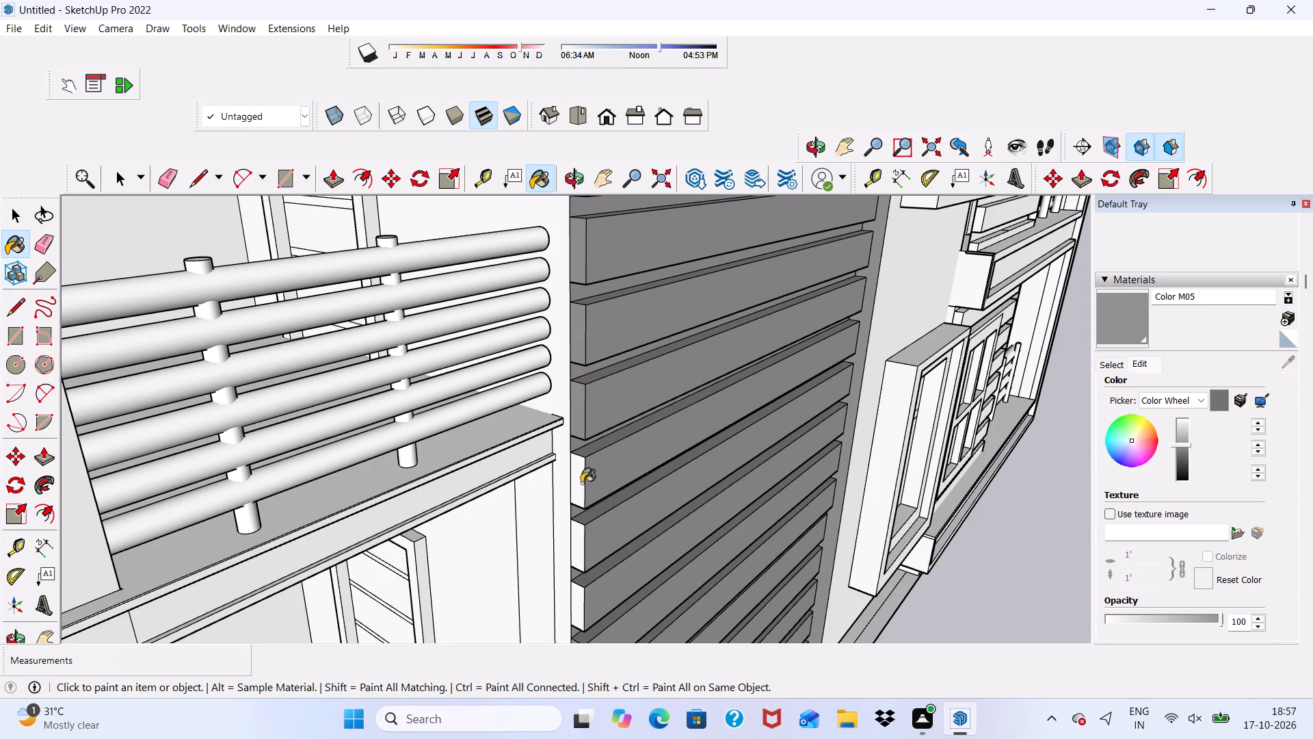
{"action": "left_click", "coordinate": [575, 537]}
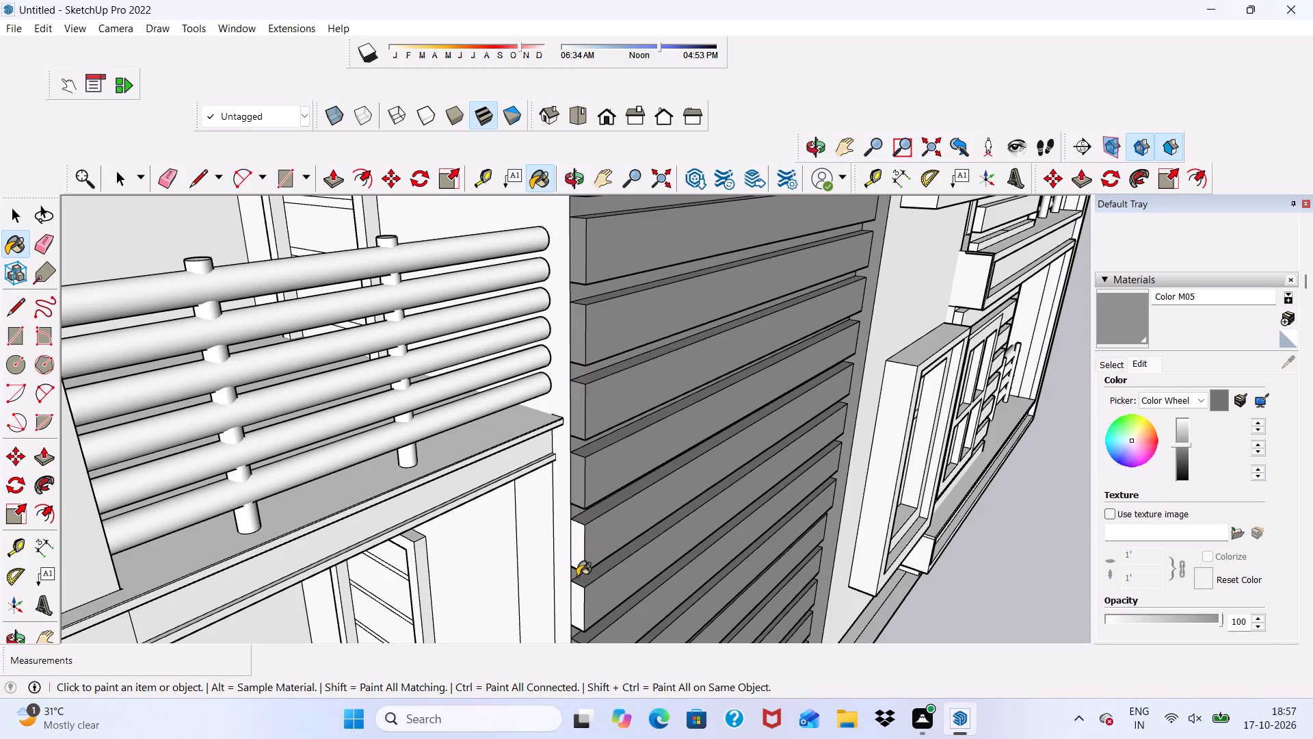
{"action": "left_click", "coordinate": [580, 605]}
Paint the front faces of the six lowest boards on the adjoining side facade, beside the lower balcony, with Color M05.
{"action": "scroll", "coordinate": [593, 439], "scroll_direction": "down", "scroll_amount": 13}
{"action": "middle_click_drag", "start_coordinate": [709, 459], "coordinate": [366, 437]}
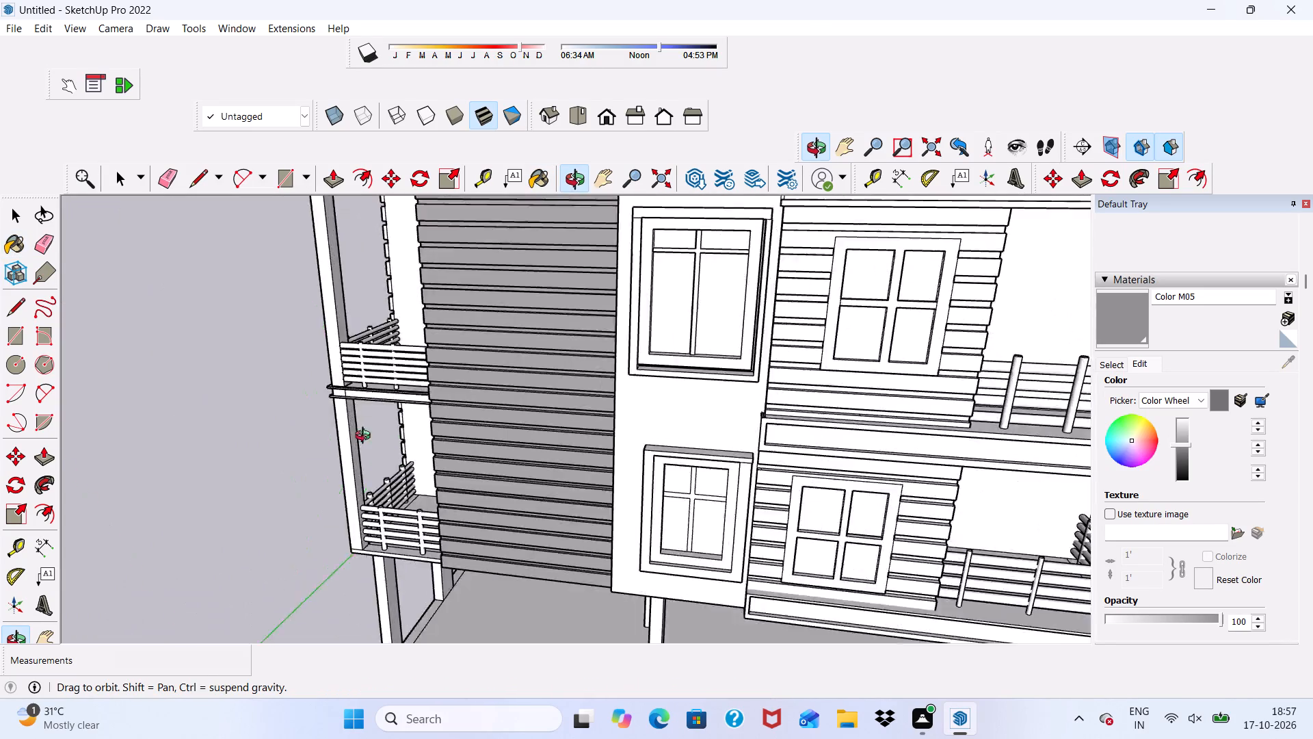
{"action": "middle_click_drag", "start_coordinate": [366, 437], "coordinate": [574, 400]}
{"action": "scroll", "coordinate": [574, 400], "scroll_direction": "down", "scroll_amount": 8}
{"action": "scroll", "coordinate": [381, 337], "scroll_direction": "up", "scroll_amount": 5}
{"action": "scroll", "coordinate": [381, 336], "scroll_direction": "down", "scroll_amount": 2}
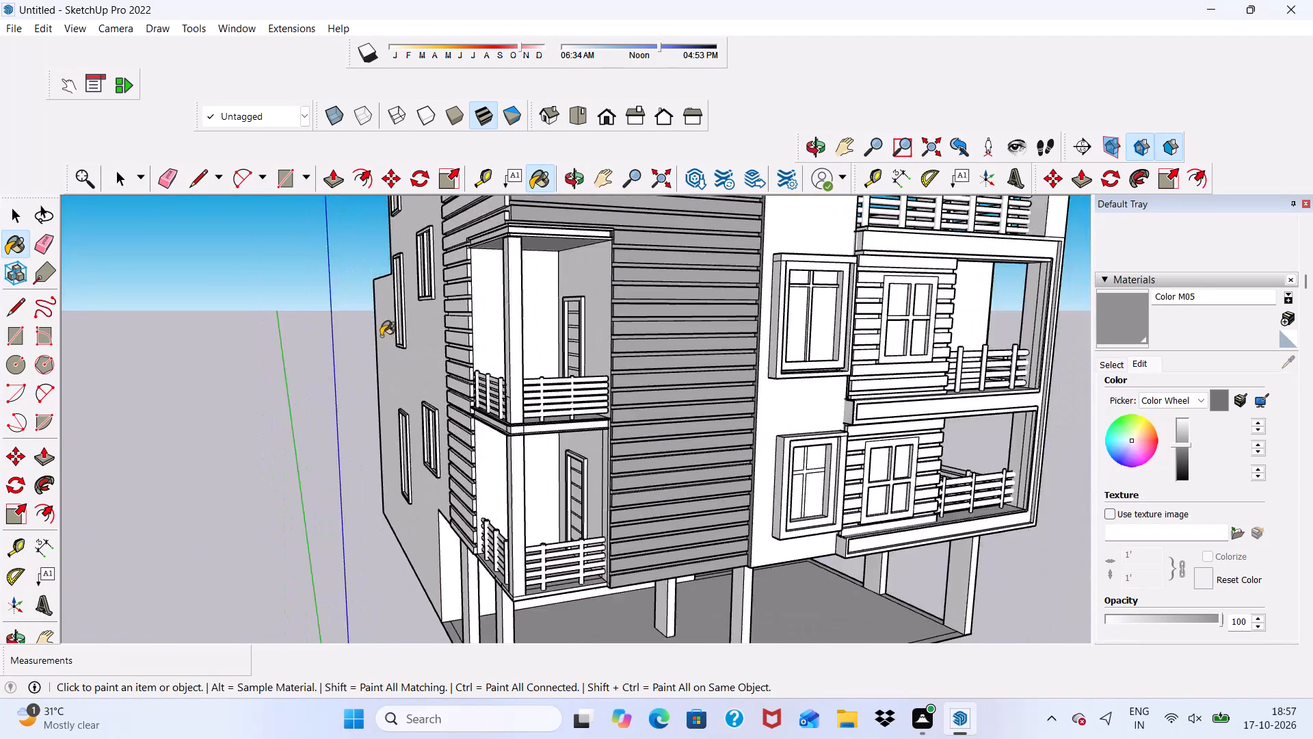
{"action": "middle_click_drag", "start_coordinate": [381, 335], "coordinate": [603, 369]}
{"action": "scroll", "coordinate": [474, 552], "scroll_direction": "up", "scroll_amount": 13}
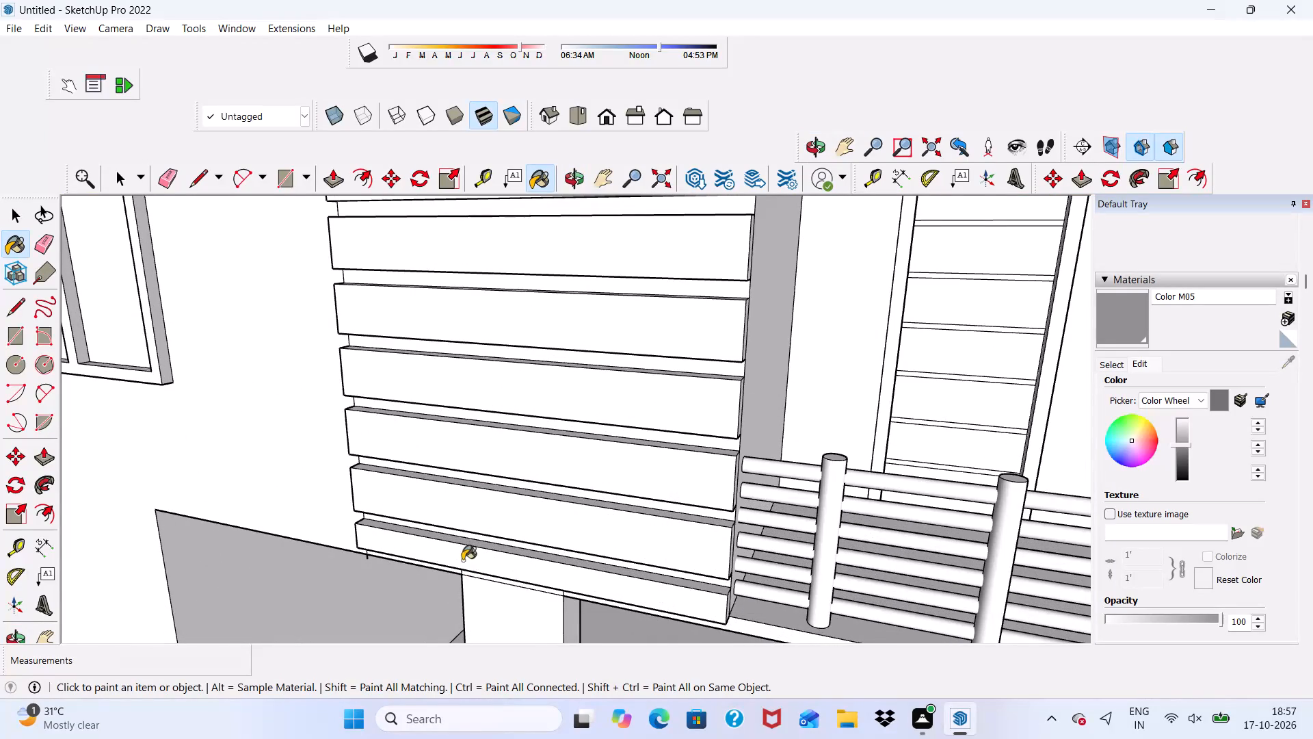
{"action": "left_click", "coordinate": [462, 560]}
{"action": "left_click", "coordinate": [454, 504]}
{"action": "left_click", "coordinate": [454, 444]}
{"action": "left_click", "coordinate": [454, 383]}
{"action": "left_click", "coordinate": [457, 332]}
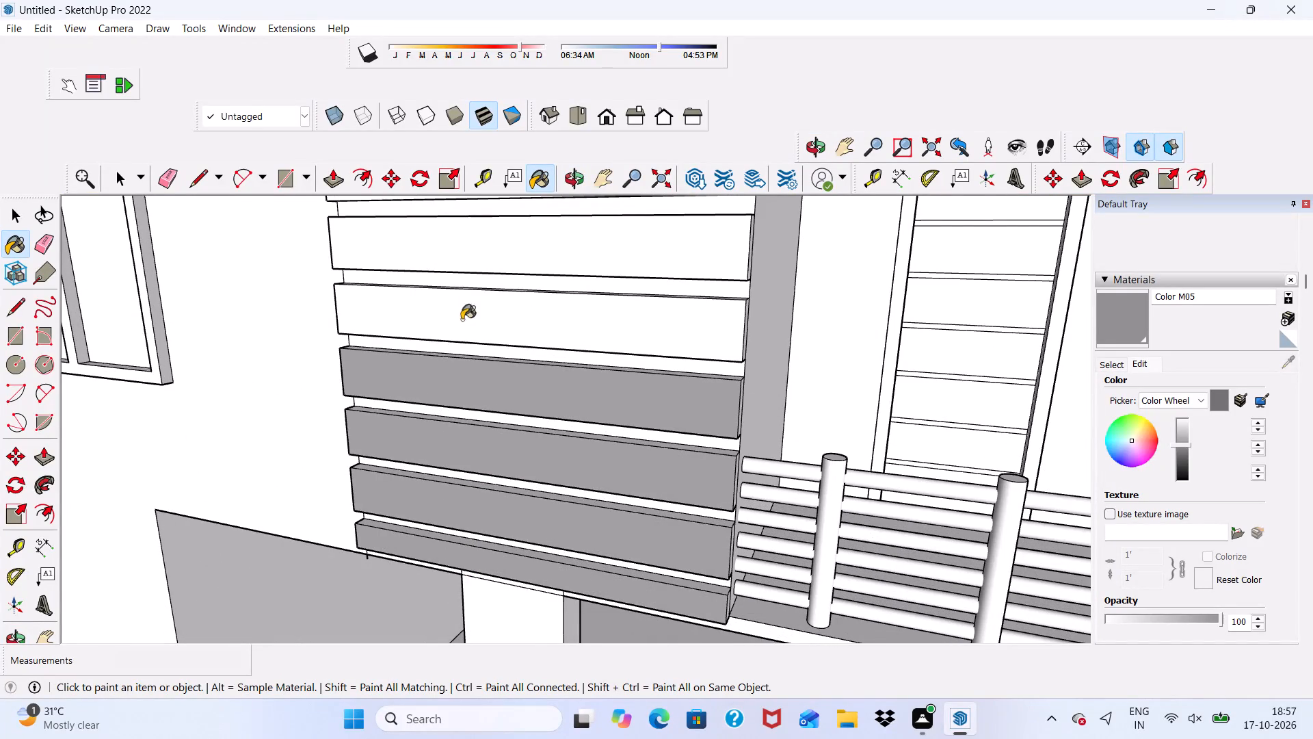
{"action": "left_click", "coordinate": [475, 259]}
Paint the next board fronts up the side facade, from beside the lower balcony door to above the upper balcony railing, with Color M05.
{"action": "scroll", "coordinate": [466, 335], "scroll_direction": "down", "scroll_amount": 12}
{"action": "scroll", "coordinate": [499, 358], "scroll_direction": "up", "scroll_amount": 10}
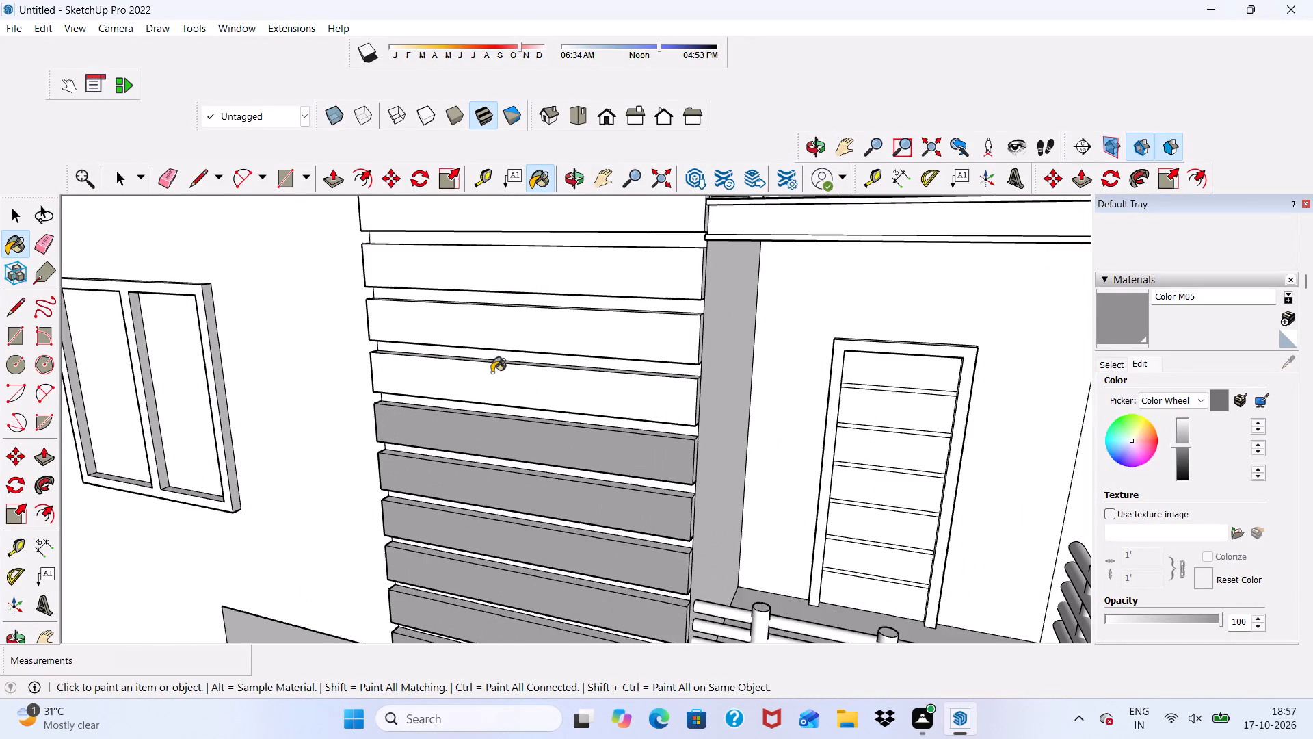
{"action": "left_click", "coordinate": [492, 372]}
{"action": "left_click", "coordinate": [484, 324]}
{"action": "left_click", "coordinate": [493, 260]}
{"action": "scroll", "coordinate": [458, 482], "scroll_direction": "down", "scroll_amount": 11}
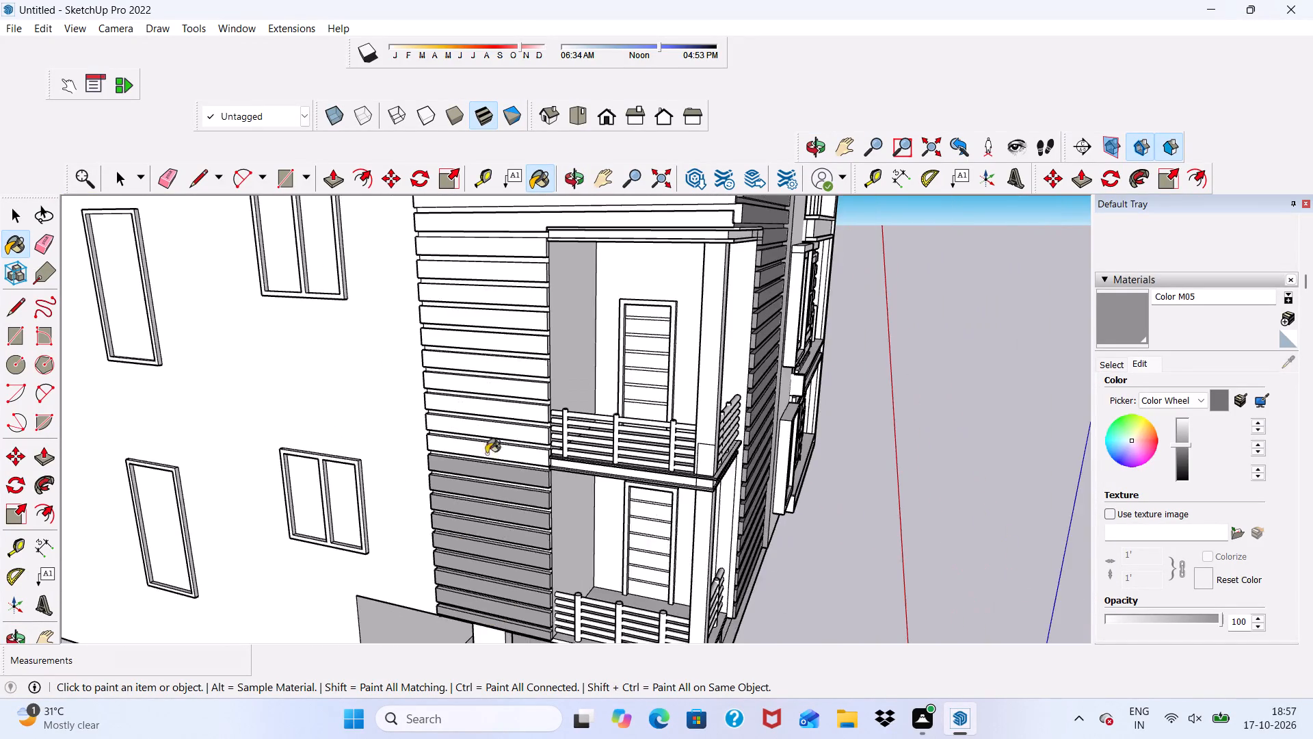
{"action": "scroll", "coordinate": [486, 448], "scroll_direction": "up", "scroll_amount": 6}
{"action": "left_click", "coordinate": [486, 448]}
{"action": "left_click", "coordinate": [486, 423]}
{"action": "left_click", "coordinate": [486, 375]}
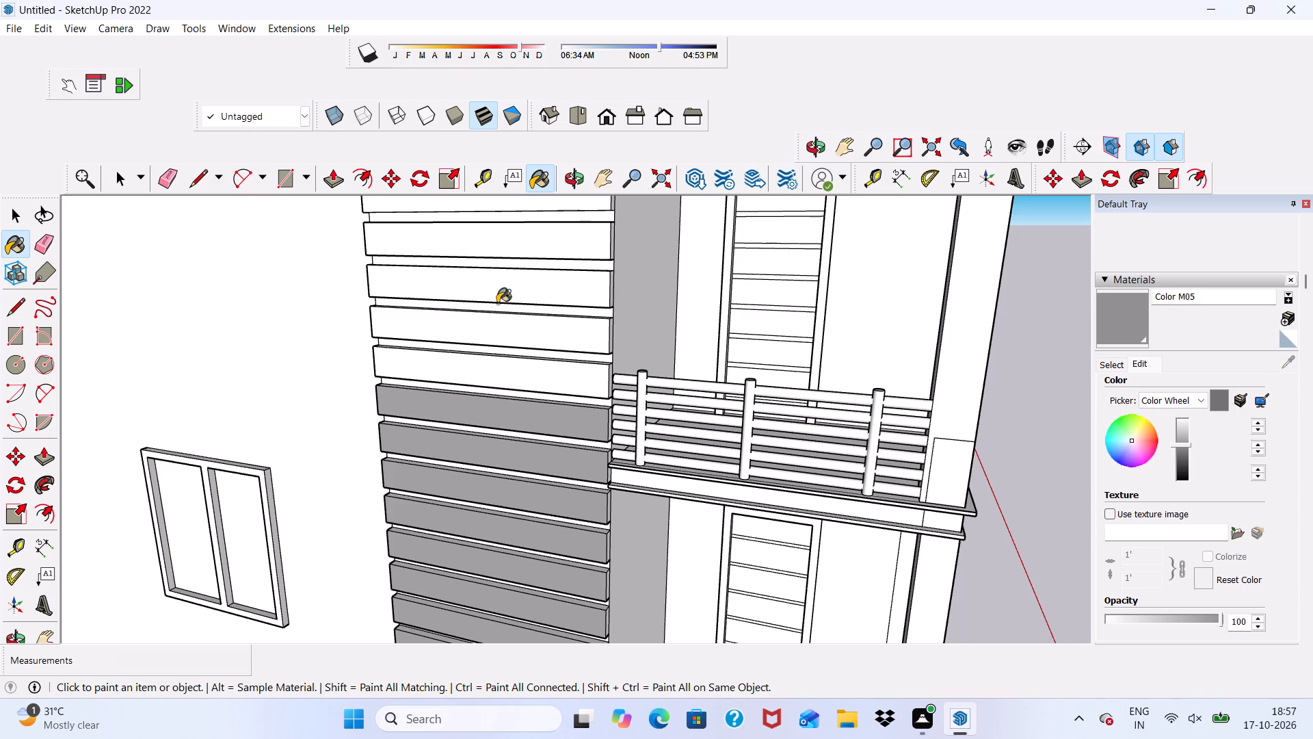
{"action": "left_click", "coordinate": [490, 323]}
{"action": "left_click", "coordinate": [470, 248]}
{"action": "left_click", "coordinate": [459, 277]}
Paint the front faces of the four full-width boards above the upper balcony on the side facade with Color M05.
{"action": "scroll", "coordinate": [448, 300], "scroll_direction": "down", "scroll_amount": 7}
{"action": "scroll", "coordinate": [518, 311], "scroll_direction": "up", "scroll_amount": 1}
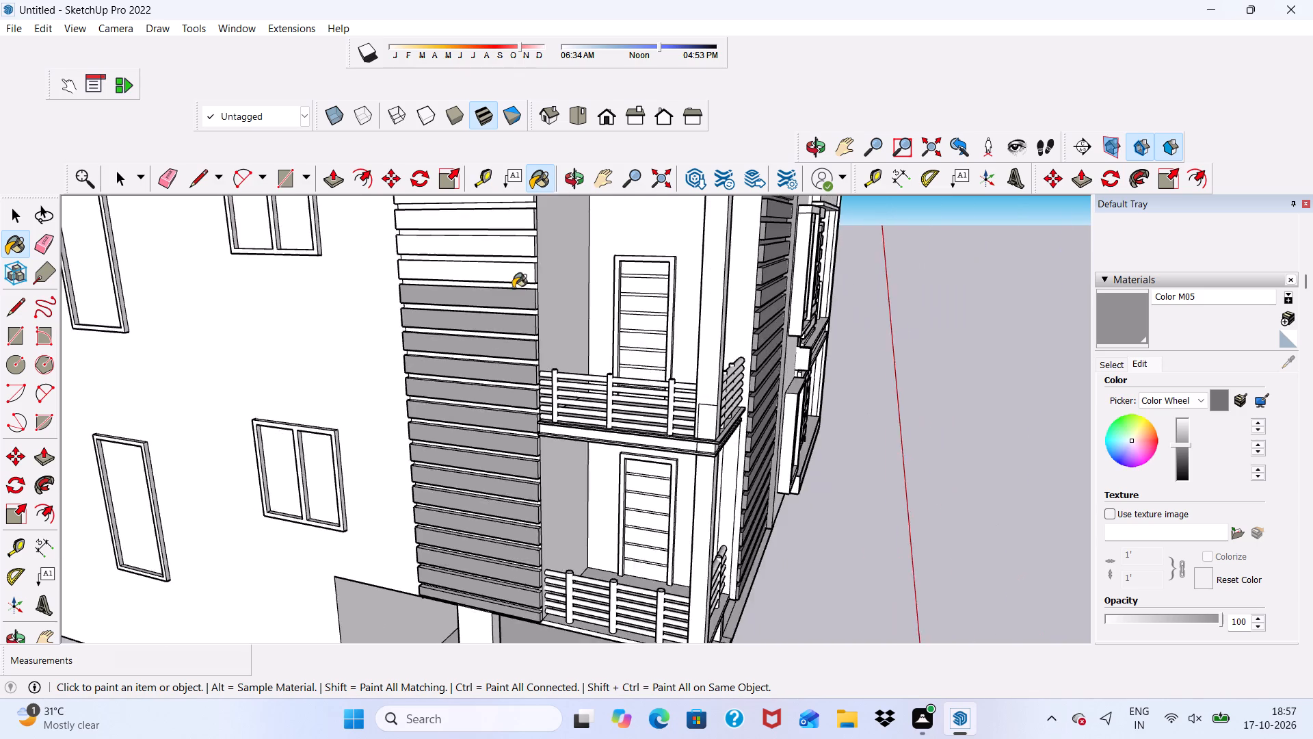
{"action": "scroll", "coordinate": [507, 304], "scroll_direction": "down", "scroll_amount": 13}
{"action": "scroll", "coordinate": [457, 265], "scroll_direction": "up", "scroll_amount": 14}
{"action": "scroll", "coordinate": [558, 248], "scroll_direction": "down", "scroll_amount": 4}
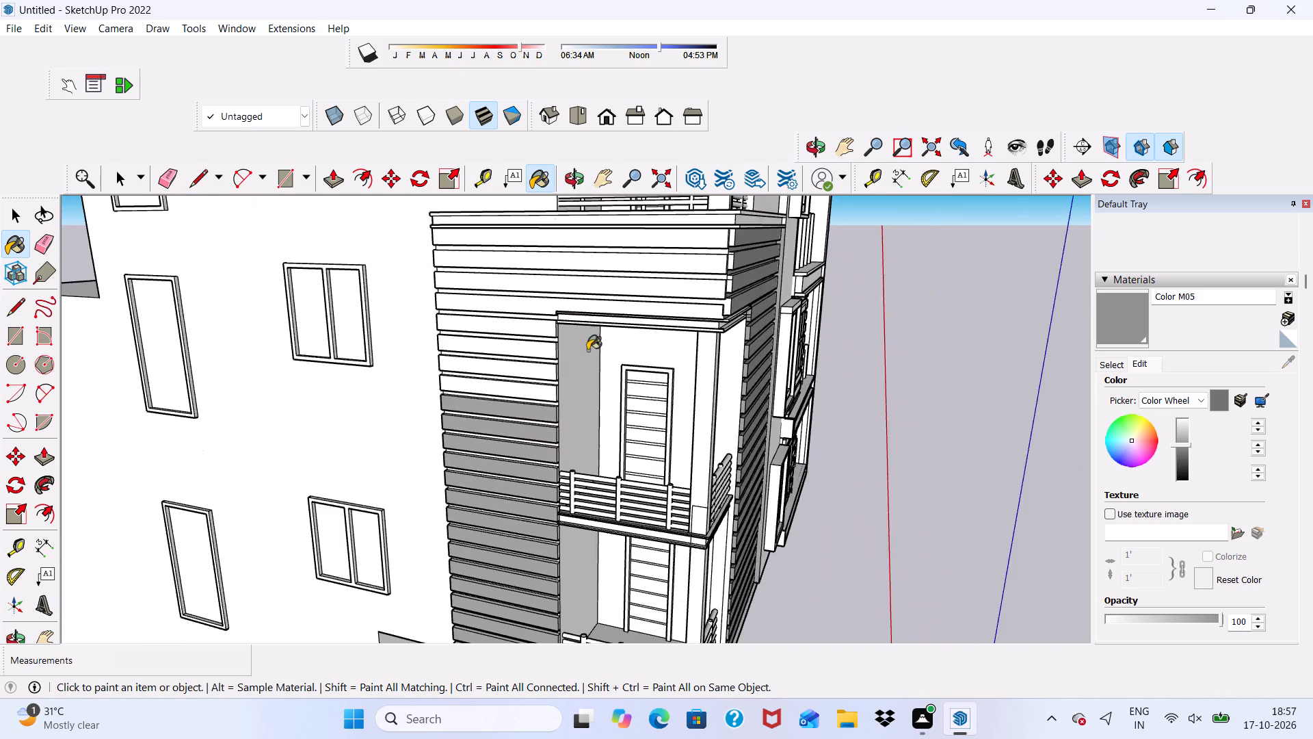
{"action": "scroll", "coordinate": [587, 350], "scroll_direction": "down", "scroll_amount": 4}
{"action": "scroll", "coordinate": [592, 242], "scroll_direction": "up", "scroll_amount": 9}
{"action": "middle_click_drag", "start_coordinate": [632, 272], "coordinate": [638, 239]}
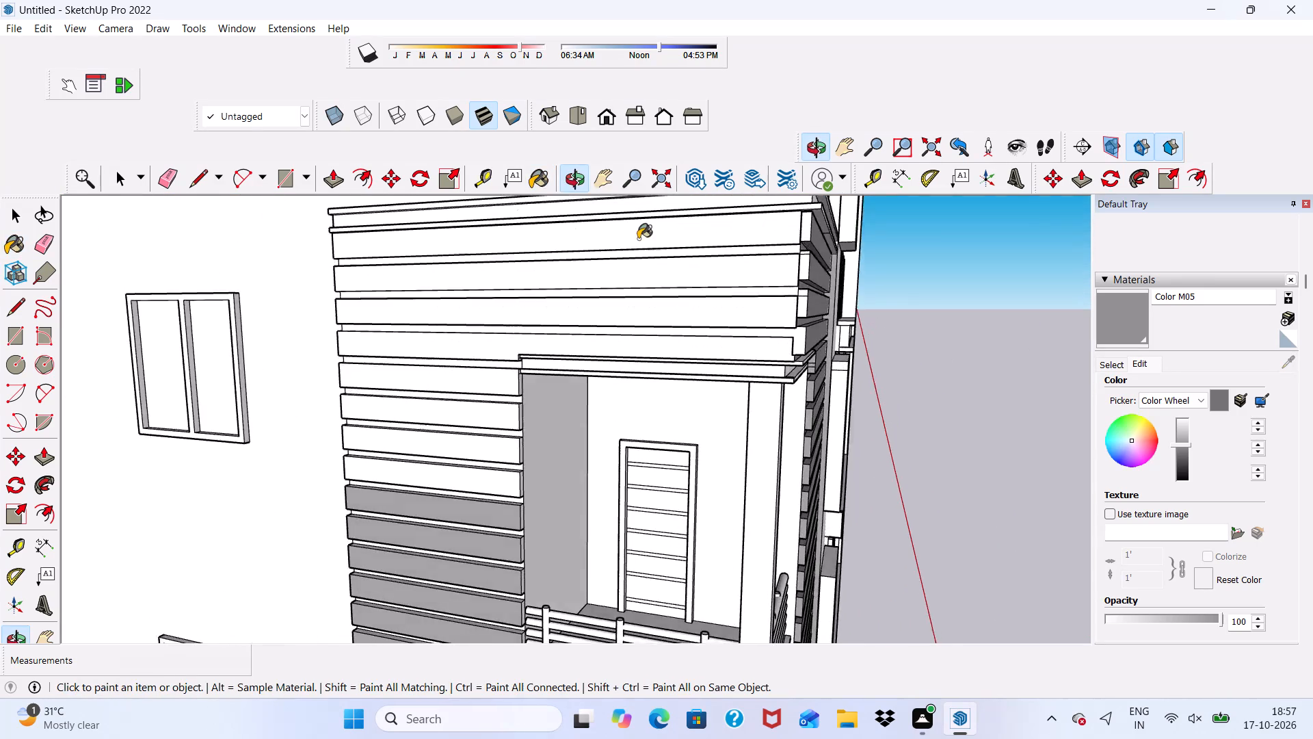
{"action": "scroll", "coordinate": [638, 239], "scroll_direction": "up", "scroll_amount": 3}
{"action": "left_click", "coordinate": [637, 229]}
{"action": "left_click", "coordinate": [633, 270]}
{"action": "left_click", "coordinate": [630, 319]}
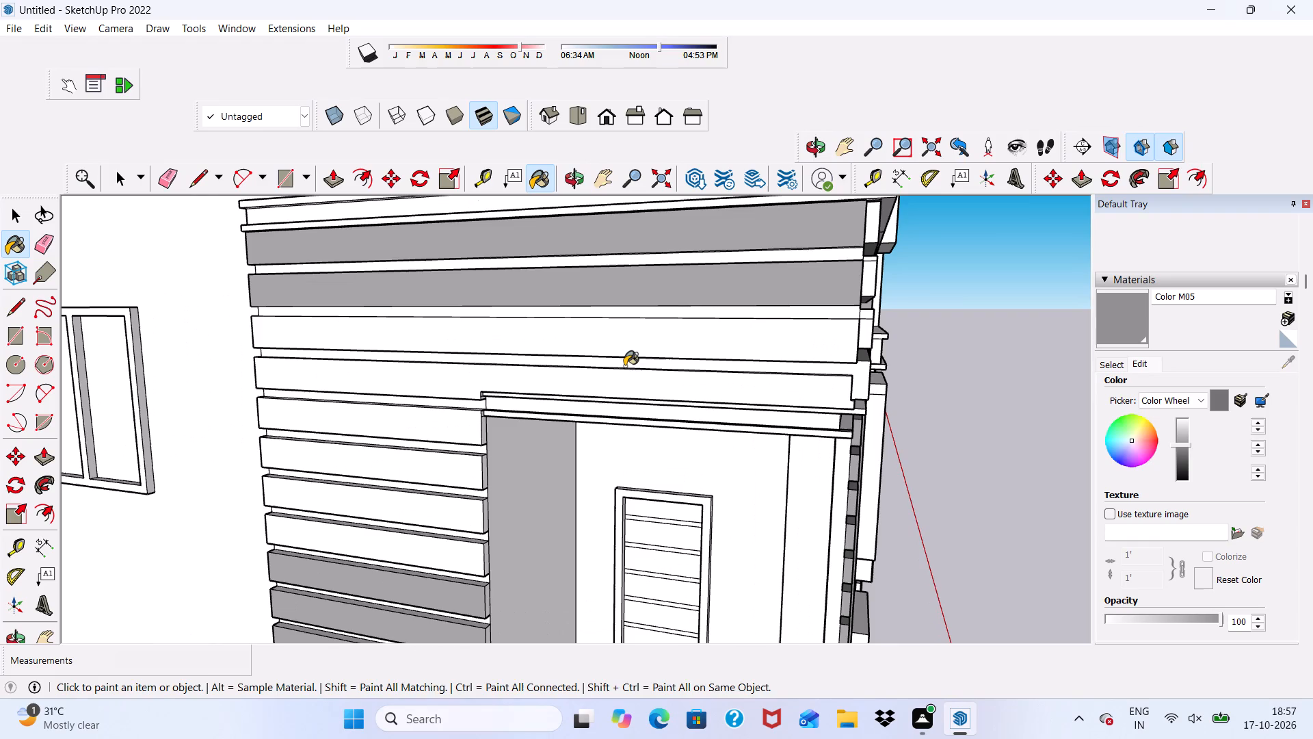
{"action": "middle_click_drag", "start_coordinate": [624, 366], "coordinate": [473, 365]}
{"action": "scroll", "coordinate": [527, 302], "scroll_direction": "up", "scroll_amount": 4}
{"action": "left_click", "coordinate": [514, 334]}
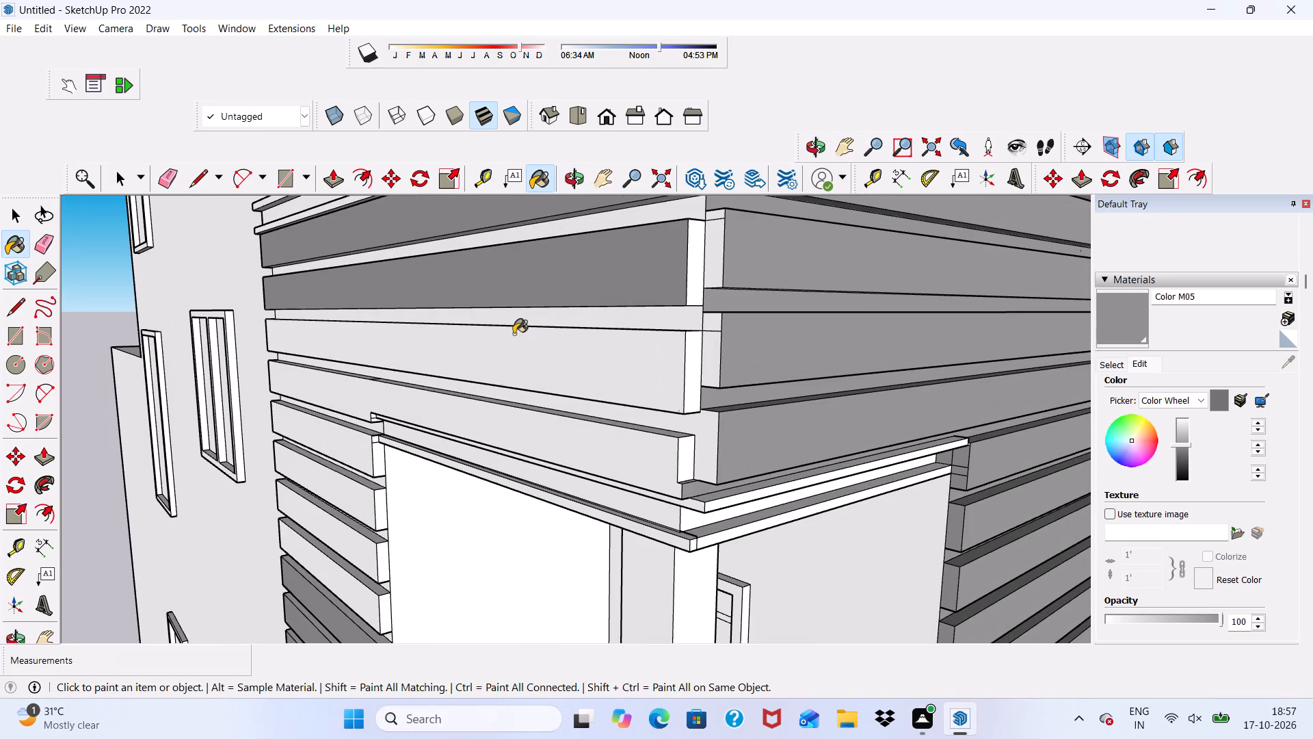
{"action": "left_click", "coordinate": [501, 413]}
Paint the corner board ends, side returns and recessed strips of the lower courses above the upper balcony with Color M05.
{"action": "scroll", "coordinate": [628, 454], "scroll_direction": "up", "scroll_amount": 2}
{"action": "scroll", "coordinate": [707, 465], "scroll_direction": "up", "scroll_amount": 4}
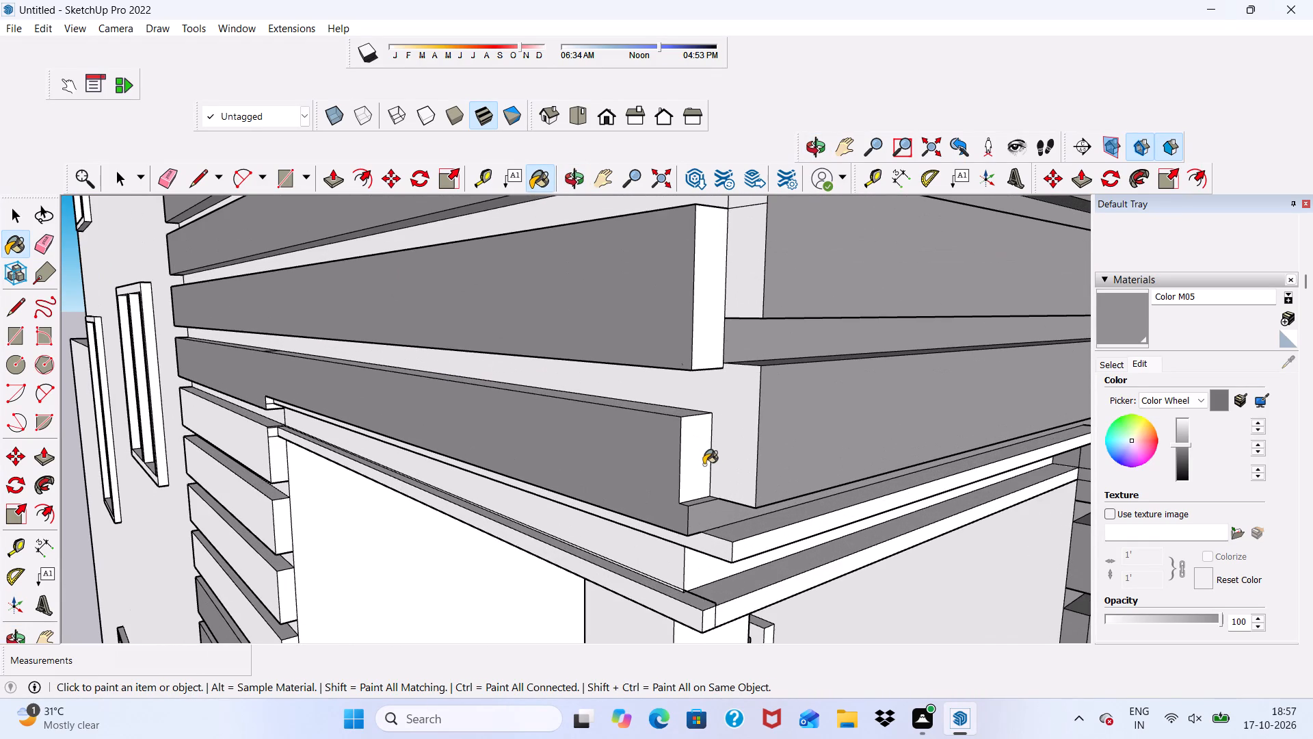
{"action": "left_click", "coordinate": [699, 463]}
{"action": "left_click", "coordinate": [721, 419]}
{"action": "left_click", "coordinate": [717, 281]}
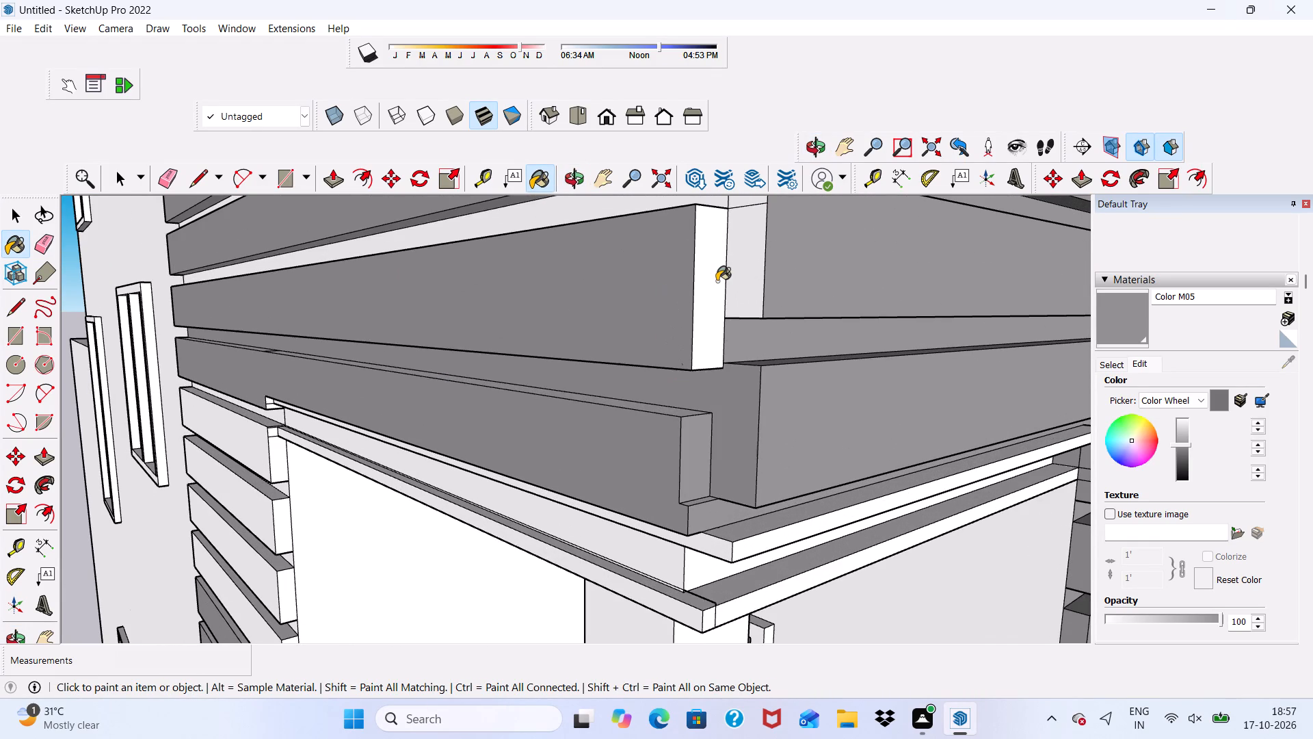
{"action": "left_click", "coordinate": [747, 264]}
{"action": "scroll", "coordinate": [726, 339], "scroll_direction": "down", "scroll_amount": 5}
{"action": "scroll", "coordinate": [723, 243], "scroll_direction": "up", "scroll_amount": 2}
{"action": "left_click", "coordinate": [733, 263]}
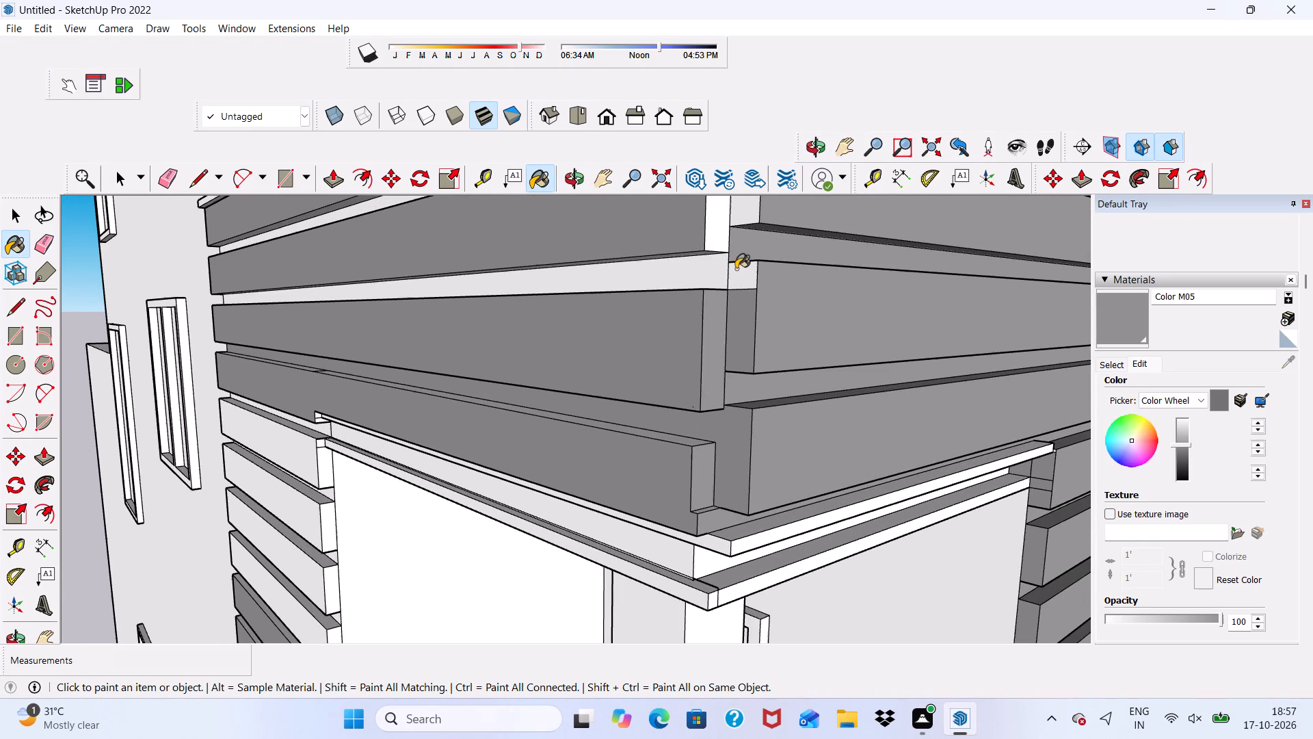
{"action": "left_click", "coordinate": [693, 270]}
{"action": "left_click", "coordinate": [712, 226]}
{"action": "left_click", "coordinate": [743, 218]}
{"action": "scroll", "coordinate": [642, 451], "scroll_direction": "down", "scroll_amount": 2}
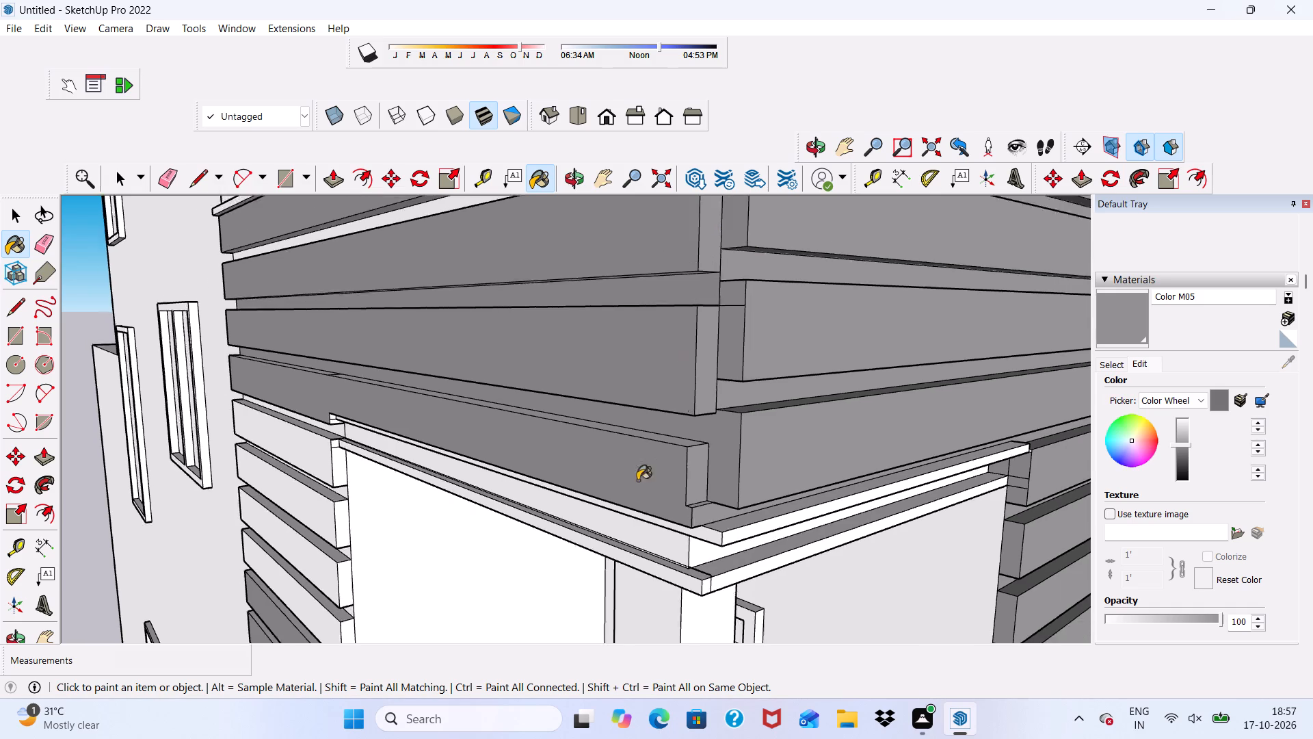
Paint the remaining recessed strip and corner return between the top boards just below the terrace slab with Color M05.
{"action": "scroll", "coordinate": [637, 480], "scroll_direction": "down", "scroll_amount": 9}
{"action": "scroll", "coordinate": [630, 326], "scroll_direction": "up", "scroll_amount": 5}
{"action": "scroll", "coordinate": [667, 308], "scroll_direction": "down", "scroll_amount": 2}
{"action": "scroll", "coordinate": [682, 317], "scroll_direction": "up", "scroll_amount": 3}
{"action": "left_click", "coordinate": [682, 317]}
{"action": "scroll", "coordinate": [687, 397], "scroll_direction": "up", "scroll_amount": 4}
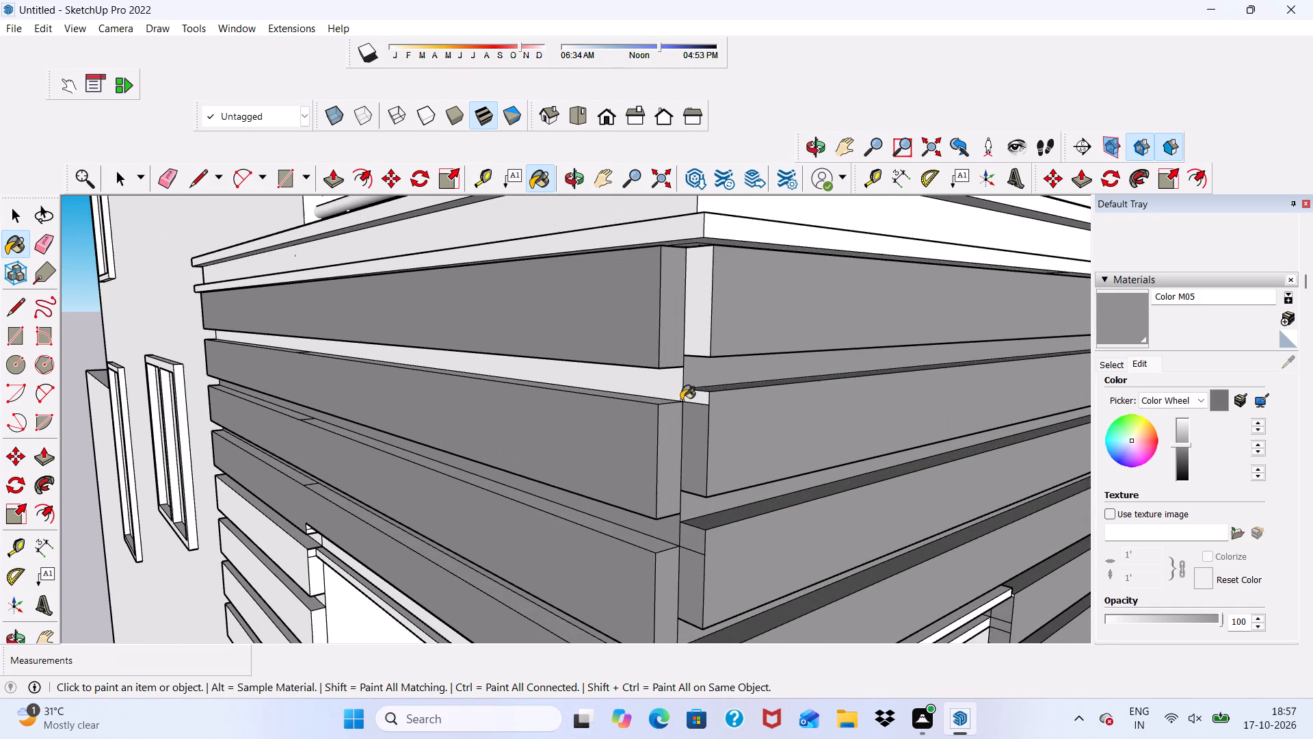
{"action": "left_click", "coordinate": [680, 395]}
{"action": "left_click", "coordinate": [702, 408]}
{"action": "left_click", "coordinate": [703, 402]}
{"action": "scroll", "coordinate": [533, 445], "scroll_direction": "down", "scroll_amount": 5}
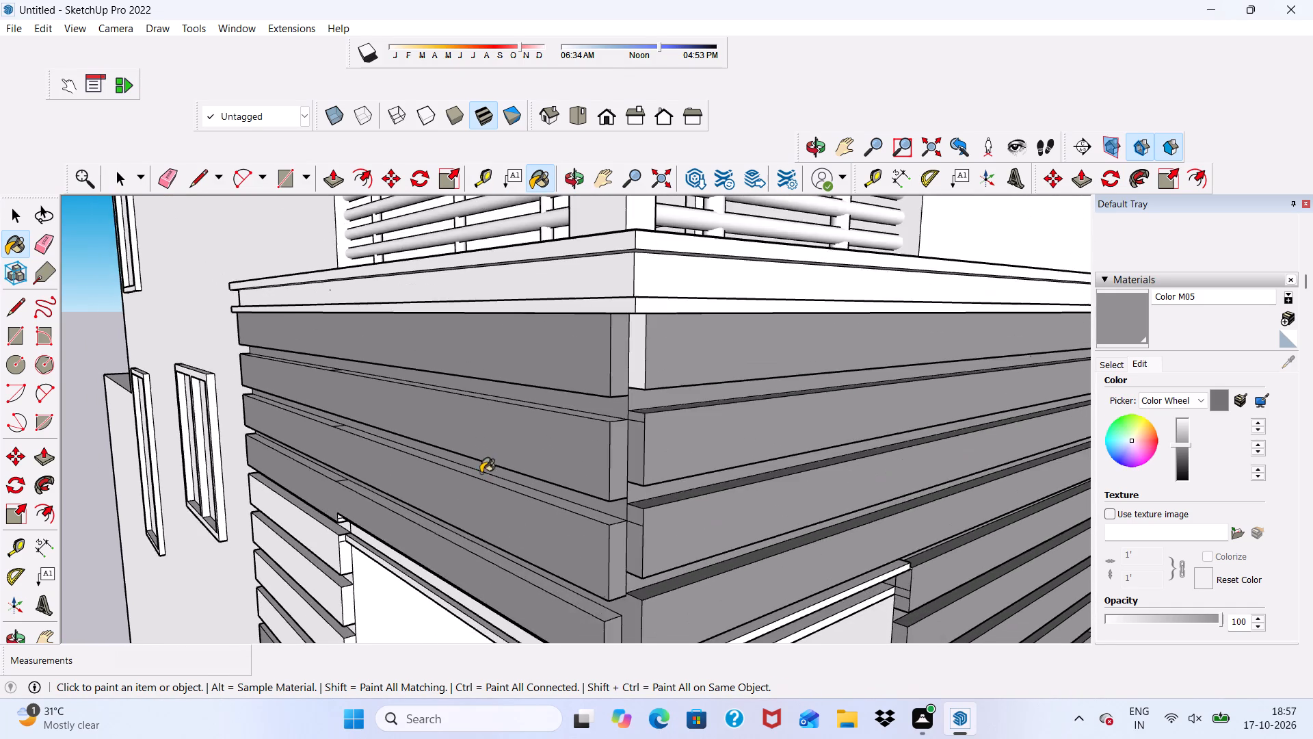
Paint the wall-side ends of the top two full-width boards below the terrace slab with Color M05.
{"action": "middle_click_drag", "start_coordinate": [470, 473], "coordinate": [795, 381]}
{"action": "scroll", "coordinate": [727, 360], "scroll_direction": "down", "scroll_amount": 11}
{"action": "scroll", "coordinate": [339, 452], "scroll_direction": "up", "scroll_amount": 5}
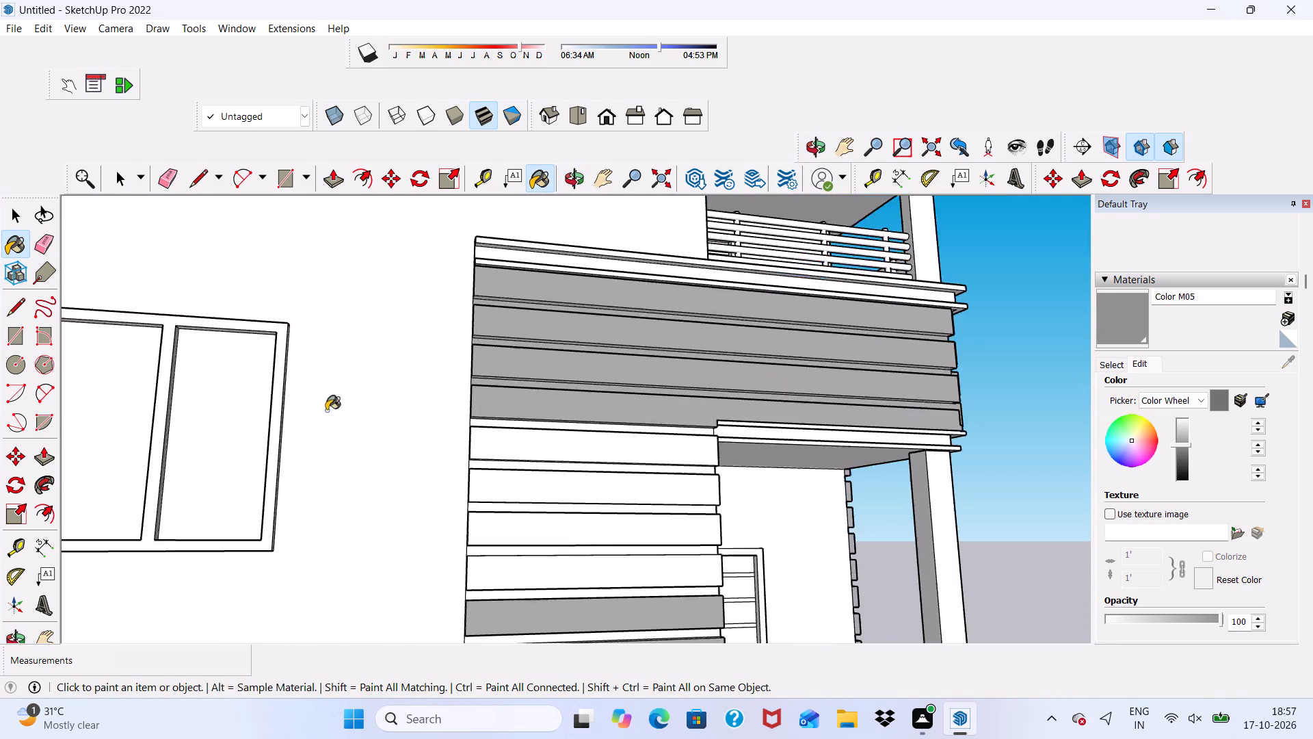
{"action": "scroll", "coordinate": [359, 407], "scroll_direction": "down", "scroll_amount": 2}
{"action": "middle_click_drag", "start_coordinate": [546, 447], "coordinate": [784, 525]}
{"action": "scroll", "coordinate": [785, 530], "scroll_direction": "down", "scroll_amount": 1}
{"action": "scroll", "coordinate": [668, 434], "scroll_direction": "up", "scroll_amount": 8}
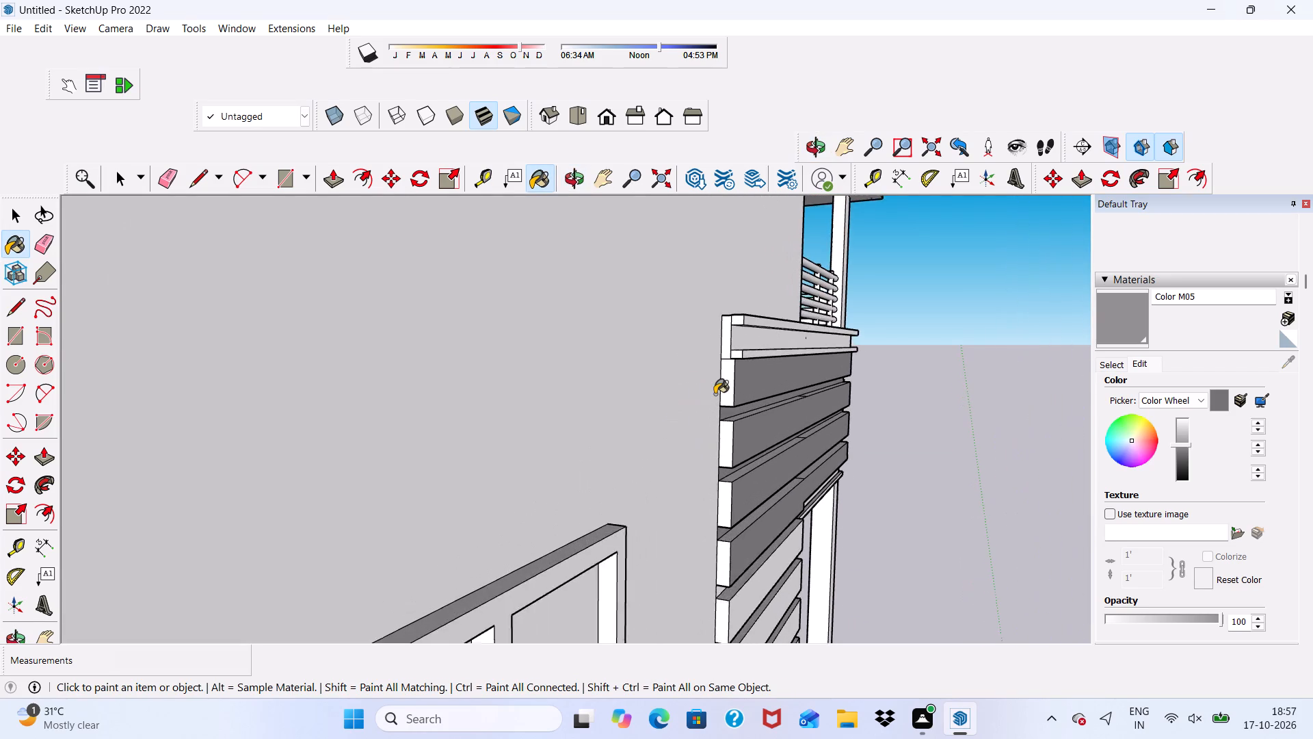
{"action": "scroll", "coordinate": [715, 394], "scroll_direction": "up", "scroll_amount": 1}
{"action": "left_click", "coordinate": [737, 384]}
{"action": "scroll", "coordinate": [737, 396], "scroll_direction": "up", "scroll_amount": 2}
{"action": "left_click", "coordinate": [725, 454]}
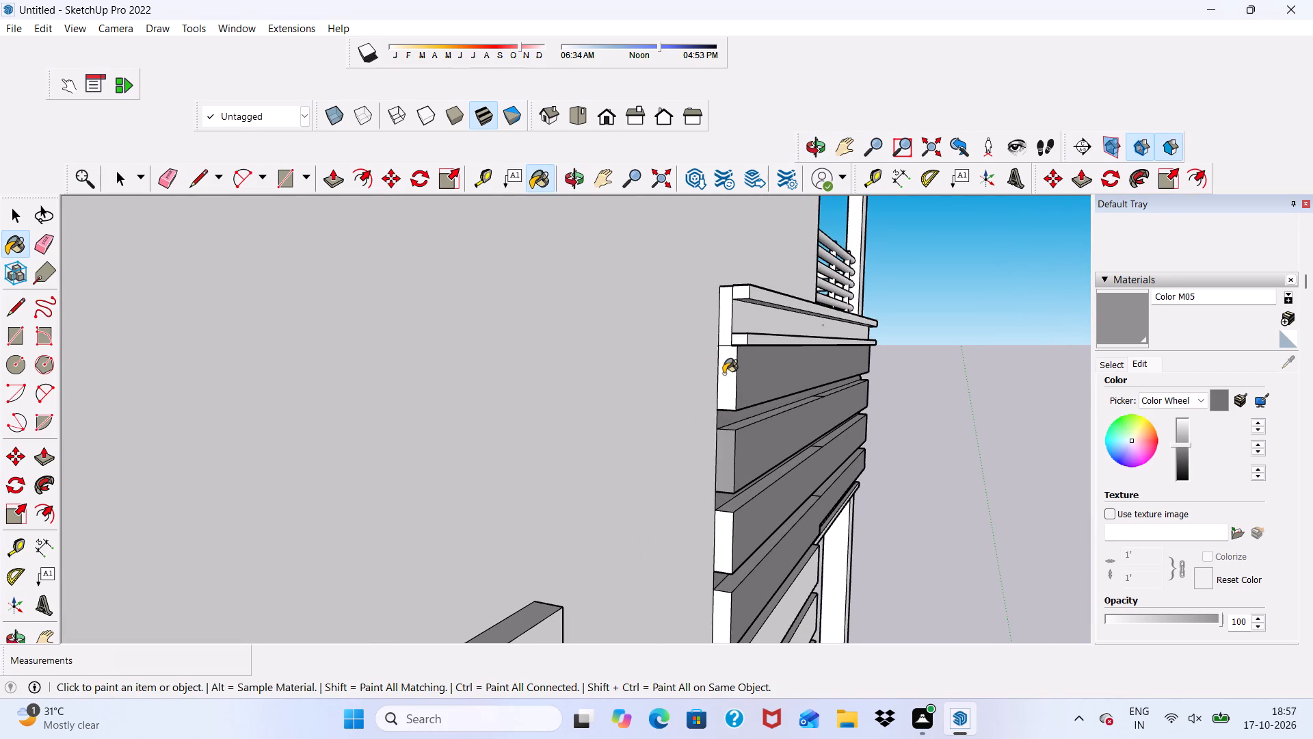
{"action": "left_click", "coordinate": [724, 374]}
{"action": "scroll", "coordinate": [748, 421], "scroll_direction": "up", "scroll_amount": 3}
{"action": "scroll", "coordinate": [748, 421], "scroll_direction": "down", "scroll_amount": 2}
Paint the underside segments of the full-width boards above the upper balcony with Color M05.
{"action": "middle_click_drag", "start_coordinate": [748, 421], "coordinate": [535, 497]}
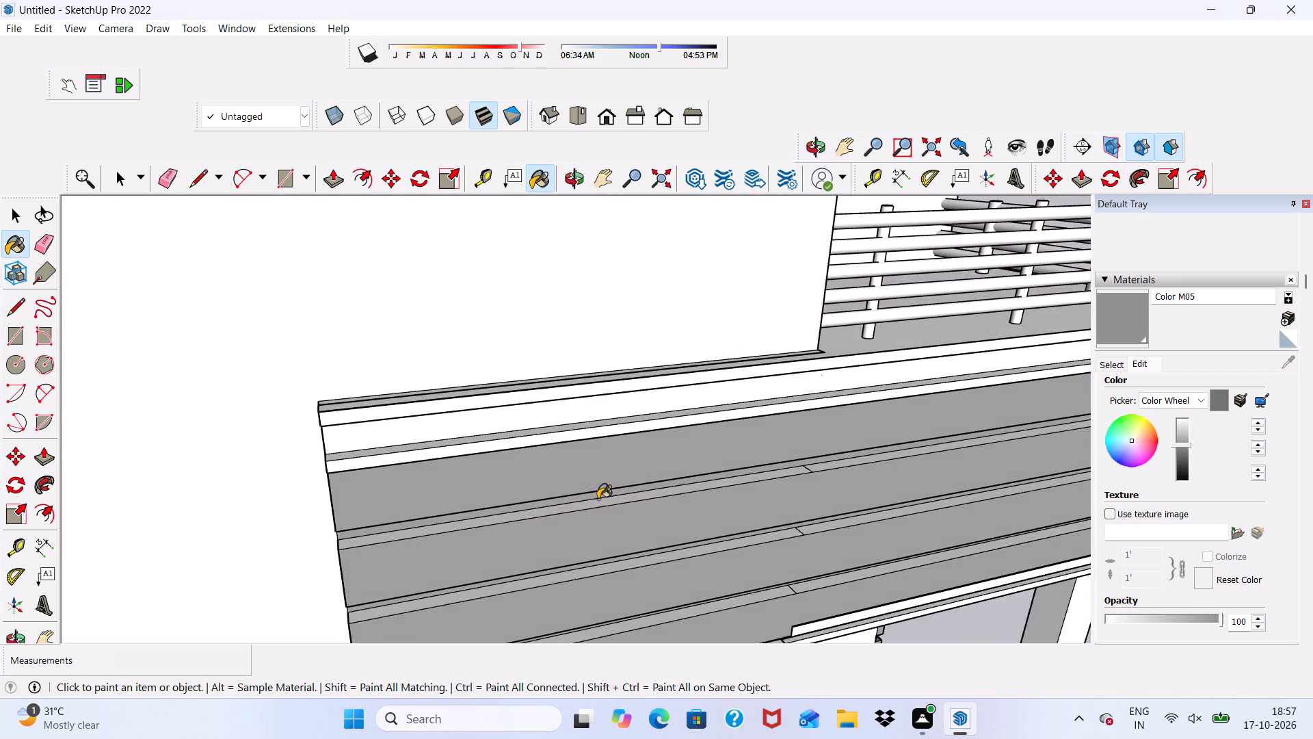
{"action": "scroll", "coordinate": [598, 499], "scroll_direction": "up", "scroll_amount": 9}
{"action": "left_click", "coordinate": [592, 510]}
{"action": "scroll", "coordinate": [592, 510], "scroll_direction": "down", "scroll_amount": 6}
{"action": "scroll", "coordinate": [981, 501], "scroll_direction": "up", "scroll_amount": 8}
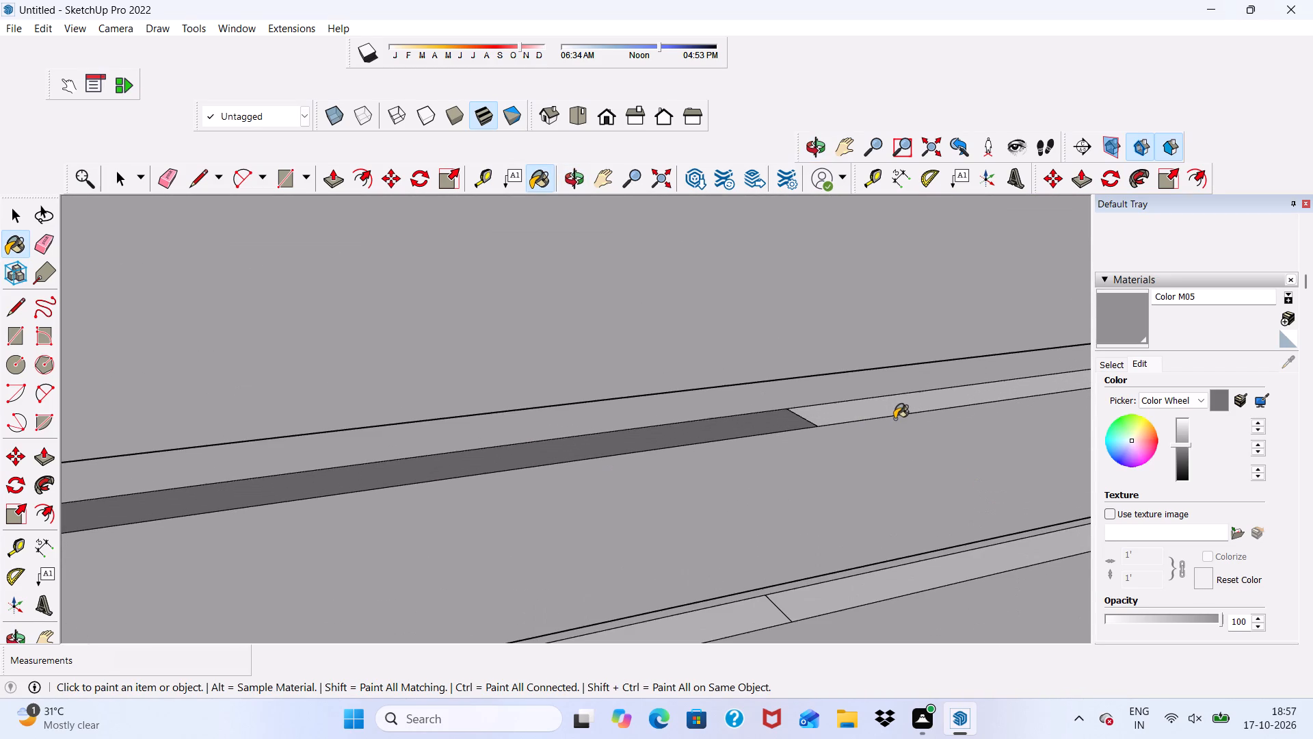
{"action": "left_click", "coordinate": [890, 401]}
{"action": "left_click_drag", "start_coordinate": [856, 593], "coordinate": [856, 593]}
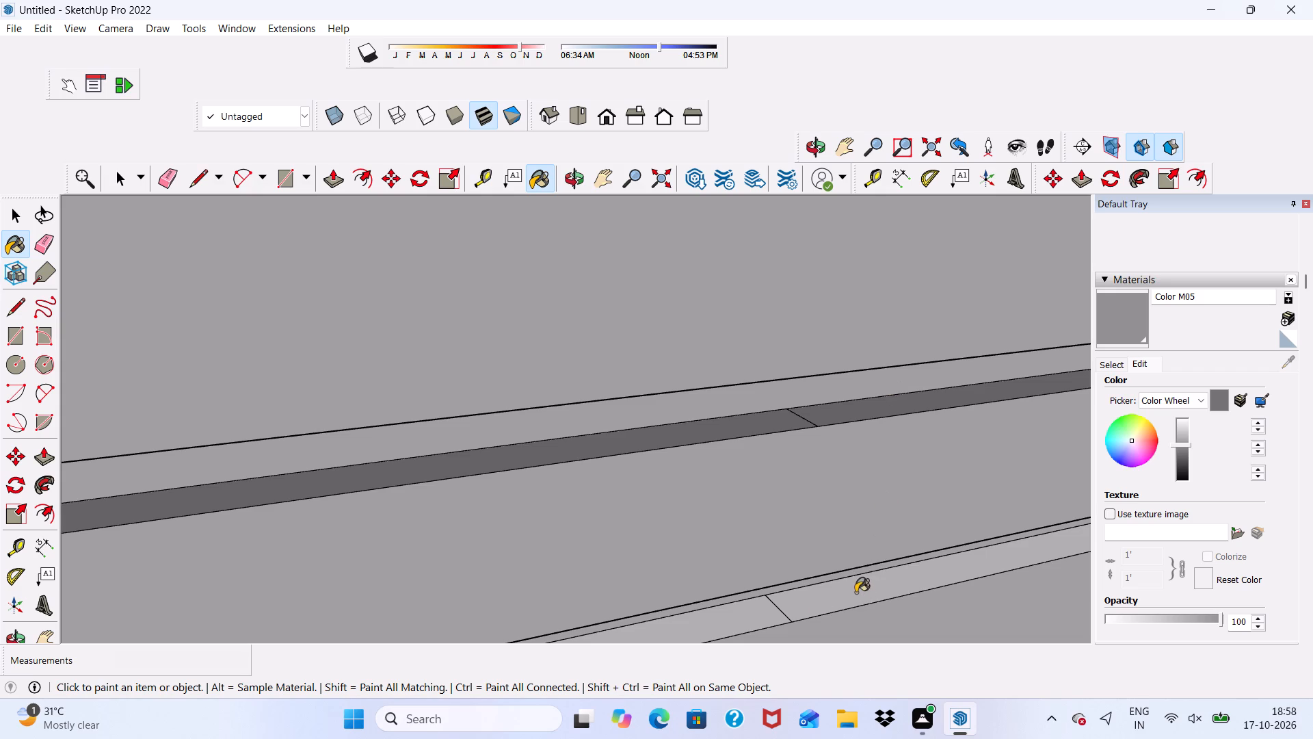
{"action": "left_click_drag", "start_coordinate": [856, 593], "coordinate": [848, 597]}
{"action": "left_click", "coordinate": [728, 625]}
{"action": "scroll", "coordinate": [689, 348], "scroll_direction": "down", "scroll_amount": 11}
{"action": "middle_click_drag", "start_coordinate": [685, 515], "coordinate": [676, 558]}
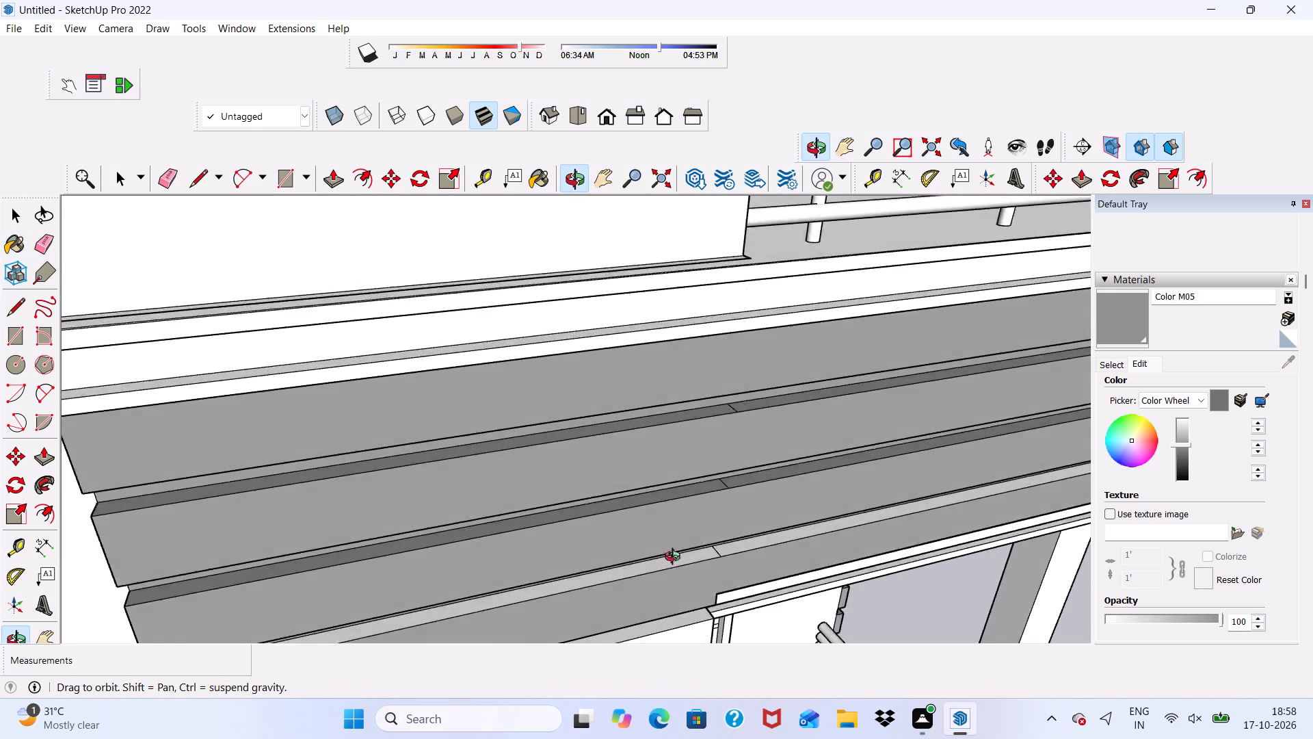
{"action": "middle_click_drag", "start_coordinate": [676, 558], "coordinate": [624, 559]}
{"action": "scroll", "coordinate": [602, 634], "scroll_direction": "up", "scroll_amount": 6}
{"action": "left_click", "coordinate": [567, 572]}
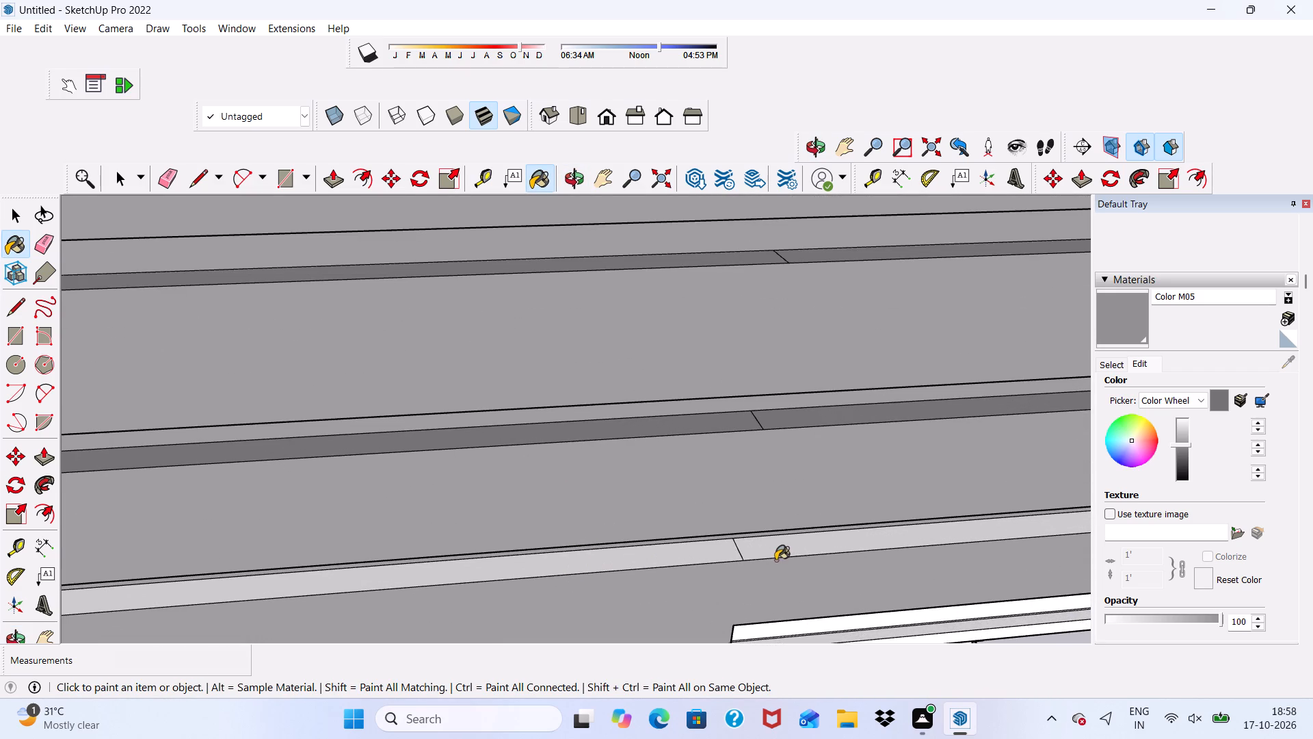
{"action": "left_click", "coordinate": [782, 554]}
{"action": "scroll", "coordinate": [767, 523], "scroll_direction": "down", "scroll_amount": 12}
Paint the white front faces and upper recessed strips of the short boards beside the upper balcony door with Color M05.
{"action": "middle_click_drag", "start_coordinate": [744, 597], "coordinate": [682, 508]}
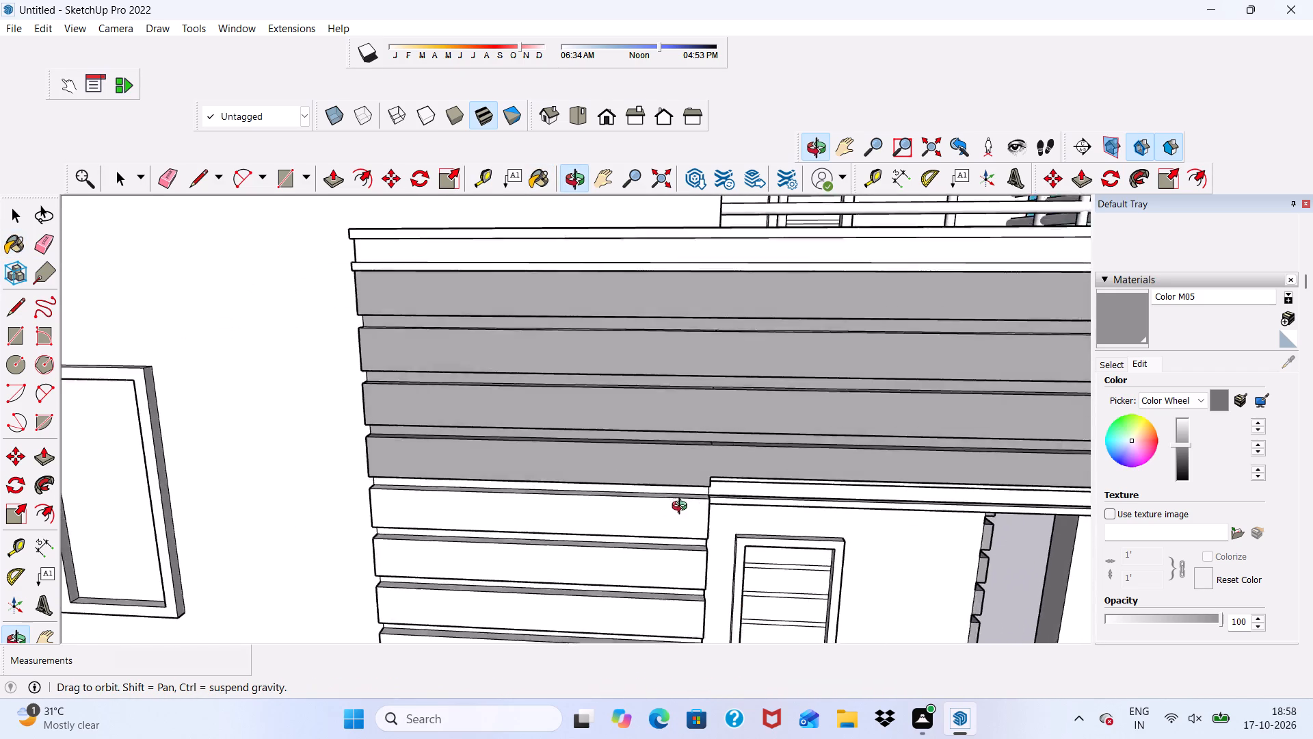
{"action": "middle_click_drag", "start_coordinate": [682, 508], "coordinate": [685, 359]}
{"action": "scroll", "coordinate": [661, 333], "scroll_direction": "up", "scroll_amount": 10}
{"action": "middle_click_drag", "start_coordinate": [661, 333], "coordinate": [624, 454]}
{"action": "scroll", "coordinate": [623, 372], "scroll_direction": "up", "scroll_amount": 4}
{"action": "left_click", "coordinate": [623, 343]}
{"action": "left_click", "coordinate": [611, 450]}
{"action": "scroll", "coordinate": [606, 369], "scroll_direction": "down", "scroll_amount": 6}
{"action": "scroll", "coordinate": [609, 488], "scroll_direction": "up", "scroll_amount": 3}
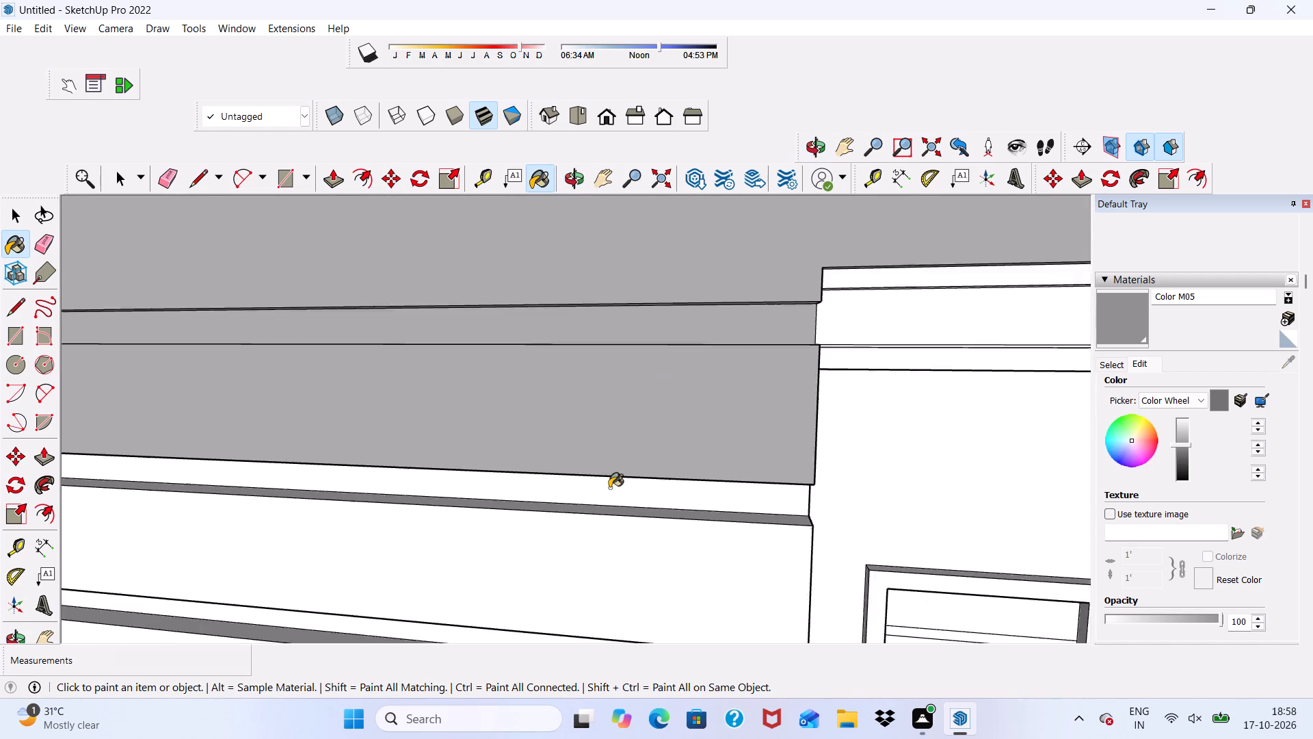
{"action": "scroll", "coordinate": [609, 488], "scroll_direction": "up", "scroll_amount": 2}
{"action": "left_click", "coordinate": [609, 488]}
{"action": "left_click", "coordinate": [590, 545]}
{"action": "left_click", "coordinate": [591, 509]}
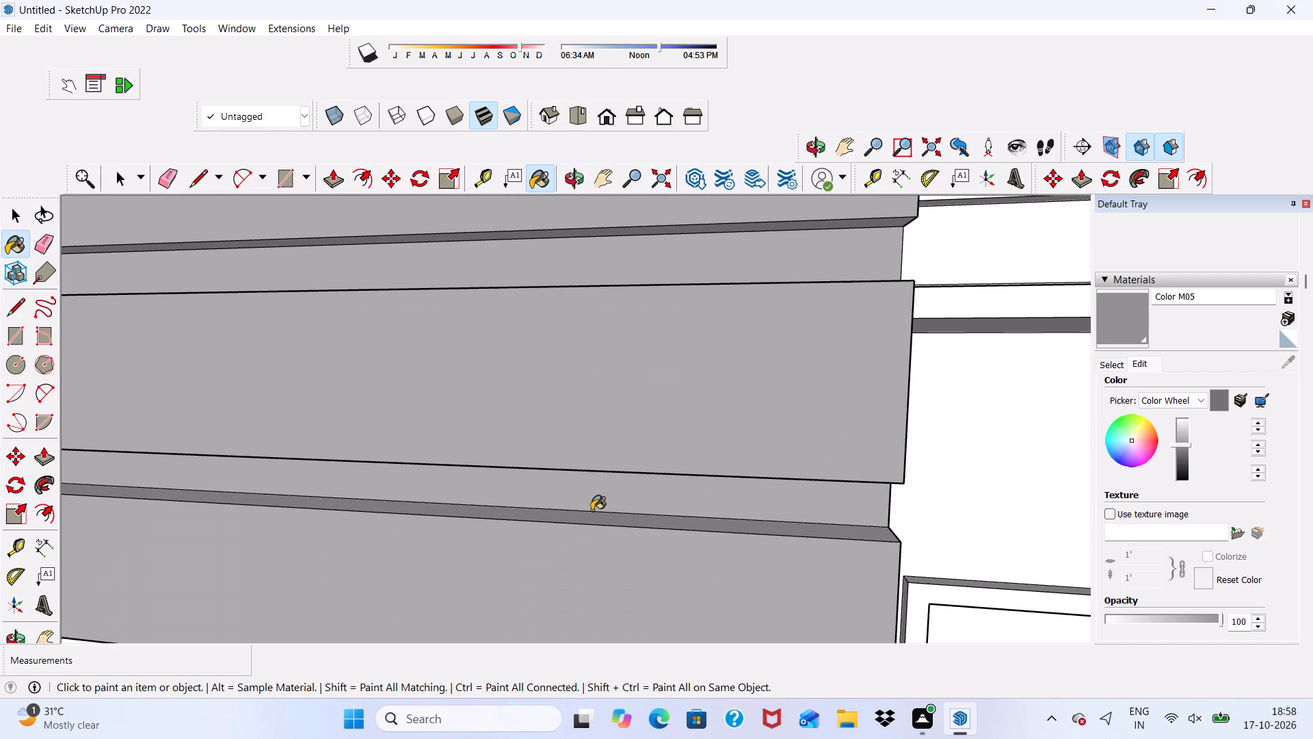
{"action": "left_click", "coordinate": [592, 513]}
{"action": "scroll", "coordinate": [612, 337], "scroll_direction": "down", "scroll_amount": 11}
{"action": "scroll", "coordinate": [624, 513], "scroll_direction": "up", "scroll_amount": 3}
{"action": "left_click", "coordinate": [616, 513]}
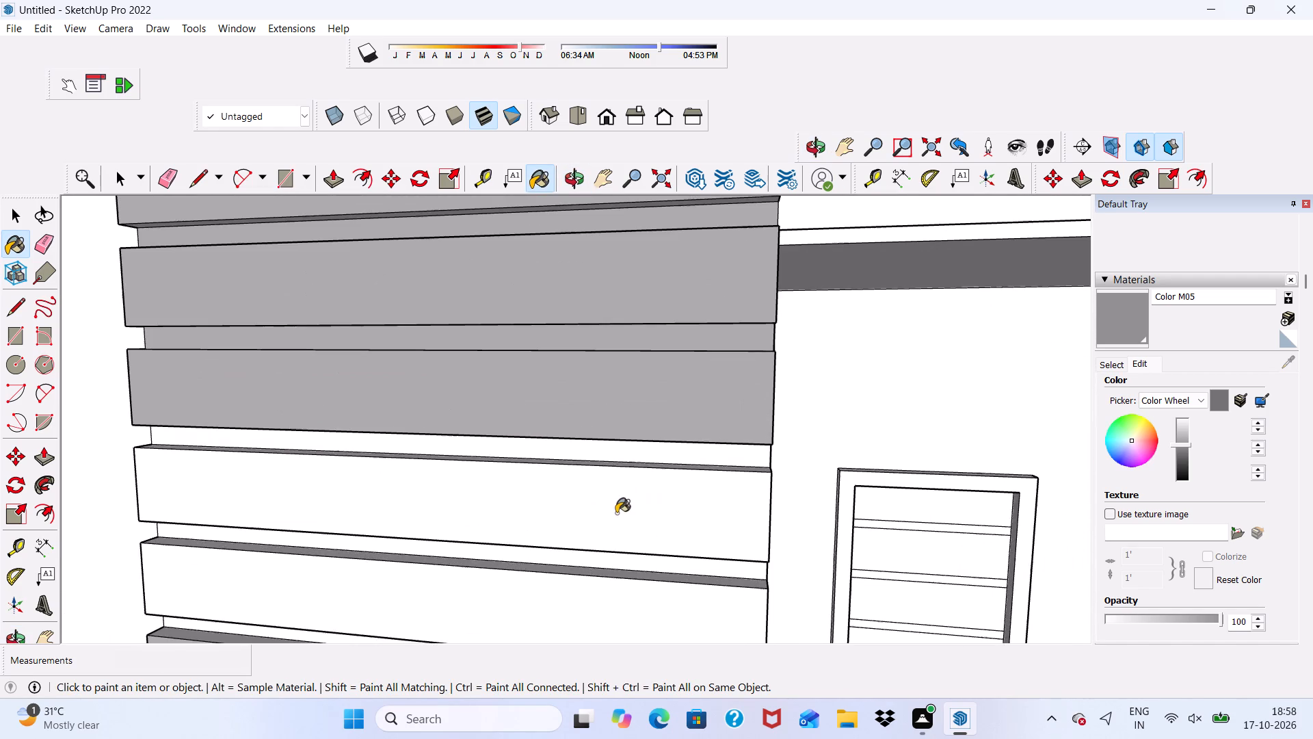
{"action": "scroll", "coordinate": [609, 443], "scroll_direction": "up", "scroll_amount": 3}
{"action": "left_click", "coordinate": [608, 452]}
Paint the undersides of two short boards and the white board front below them with Color M05.
{"action": "middle_click_drag", "start_coordinate": [608, 452], "coordinate": [653, 274]}
{"action": "scroll", "coordinate": [653, 274], "scroll_direction": "up", "scroll_amount": 3}
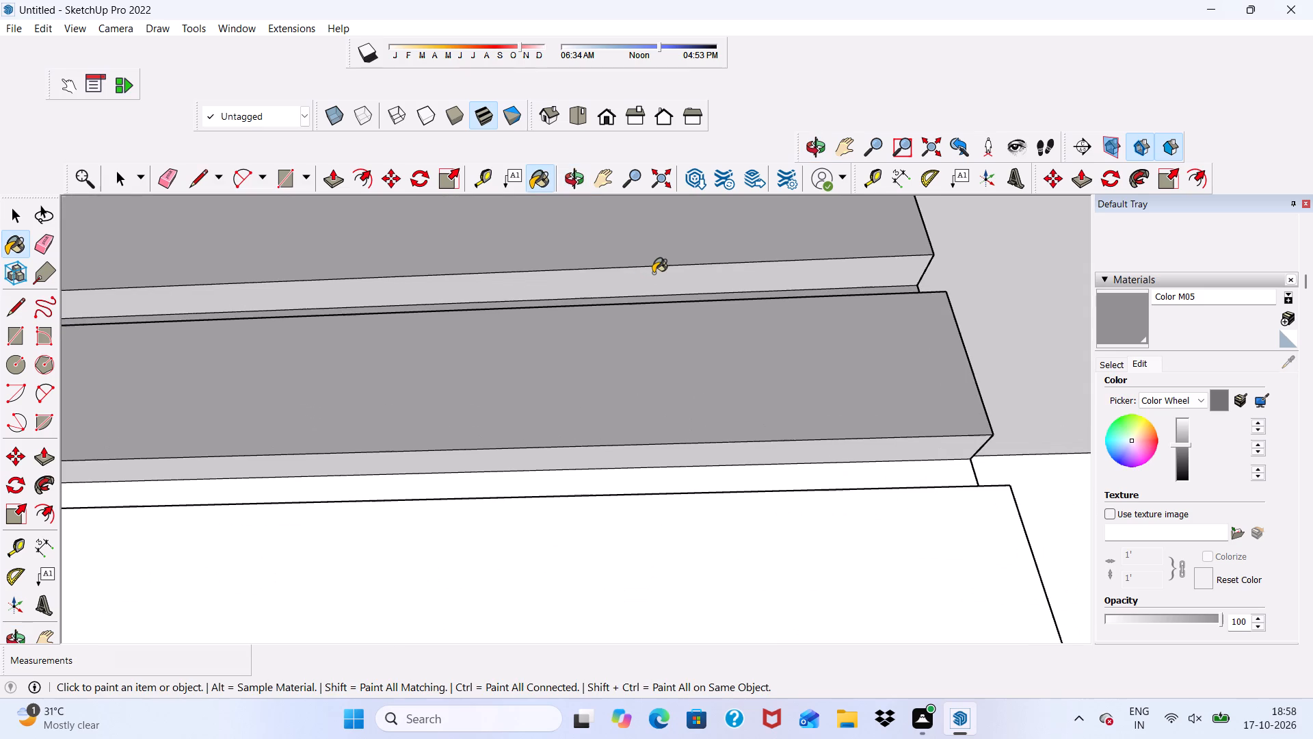
{"action": "left_click", "coordinate": [653, 273]}
{"action": "left_click", "coordinate": [627, 464]}
{"action": "left_click", "coordinate": [625, 521]}
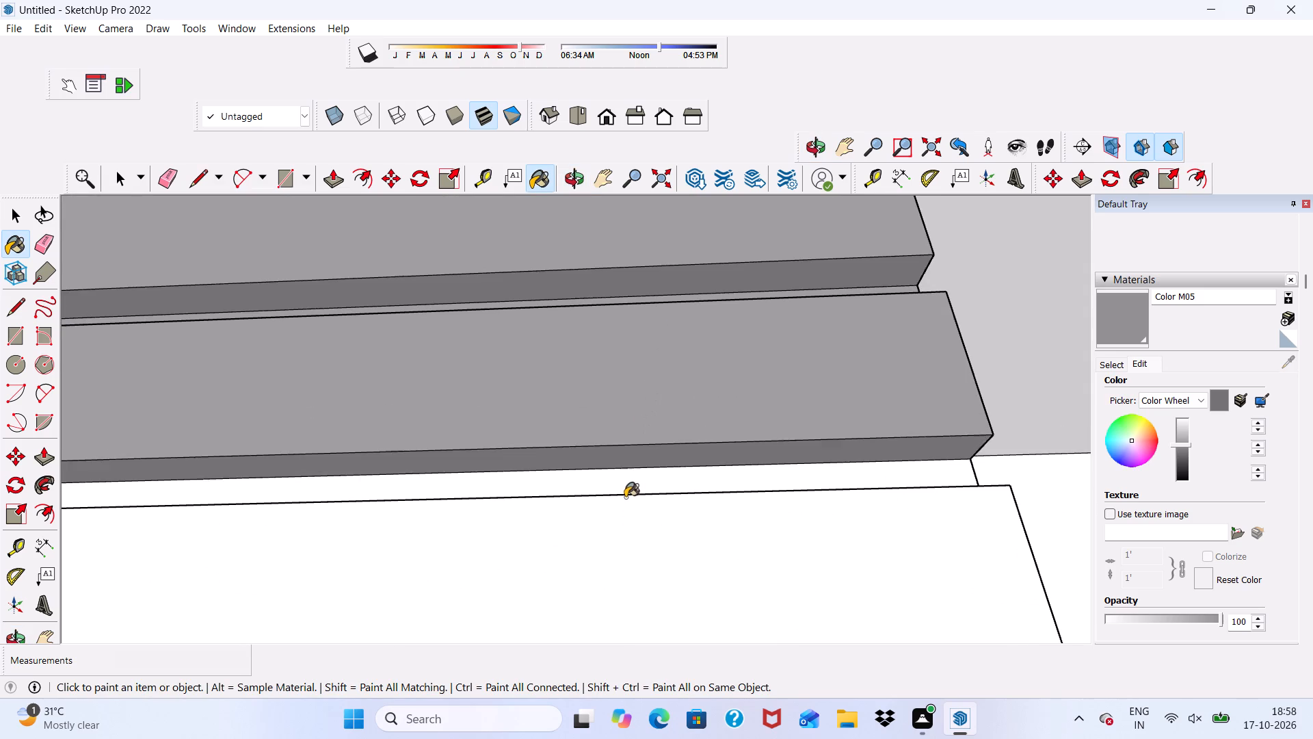
Paint the balcony-side ends of the top three short boards beside the upper balcony opening with Color M05.
{"action": "scroll", "coordinate": [624, 458], "scroll_direction": "down", "scroll_amount": 3}
{"action": "middle_click_drag", "start_coordinate": [624, 458], "coordinate": [628, 619]}
{"action": "scroll", "coordinate": [632, 514], "scroll_direction": "down", "scroll_amount": 1}
{"action": "scroll", "coordinate": [607, 511], "scroll_direction": "up", "scroll_amount": 2}
{"action": "scroll", "coordinate": [588, 379], "scroll_direction": "down", "scroll_amount": 11}
{"action": "scroll", "coordinate": [623, 509], "scroll_direction": "up", "scroll_amount": 3}
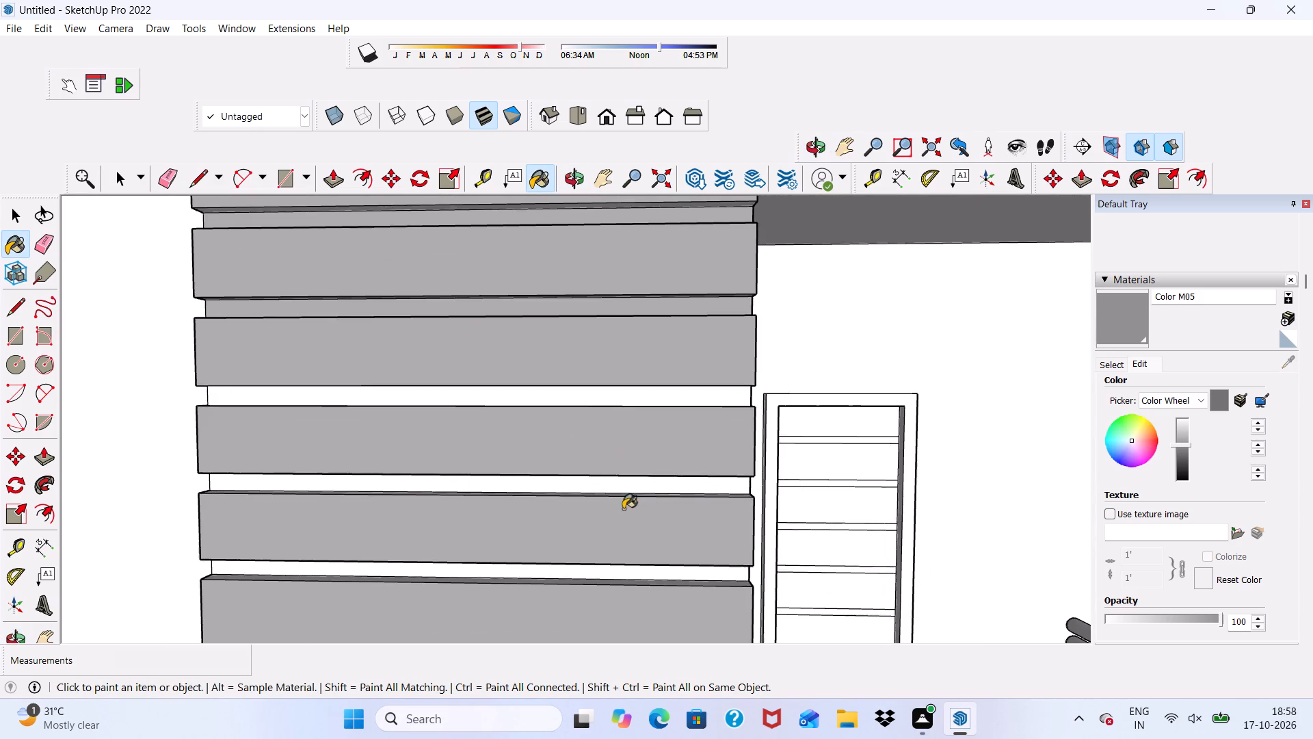
{"action": "scroll", "coordinate": [623, 509], "scroll_direction": "up", "scroll_amount": 4}
{"action": "scroll", "coordinate": [591, 454], "scroll_direction": "down", "scroll_amount": 19}
{"action": "middle_click_drag", "start_coordinate": [667, 464], "coordinate": [667, 476]}
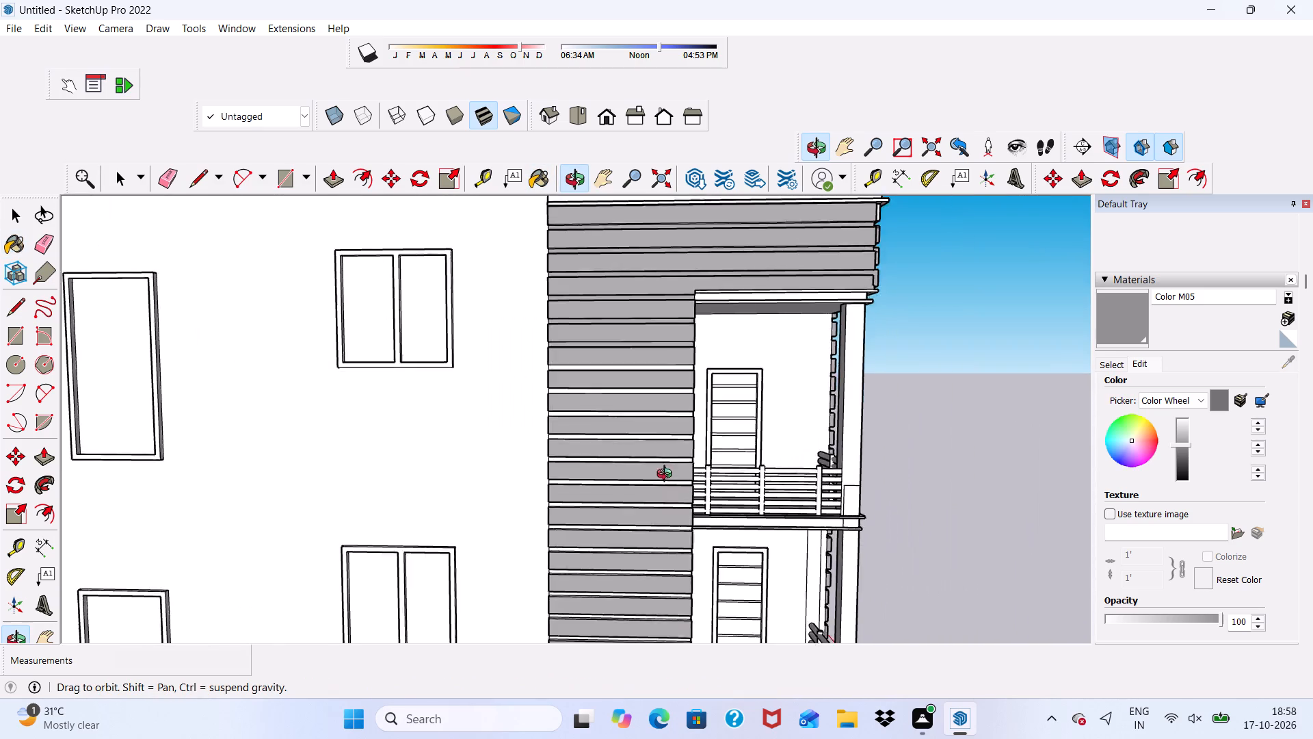
{"action": "middle_click_drag", "start_coordinate": [667, 476], "coordinate": [546, 527]}
{"action": "scroll", "coordinate": [542, 470], "scroll_direction": "up", "scroll_amount": 19}
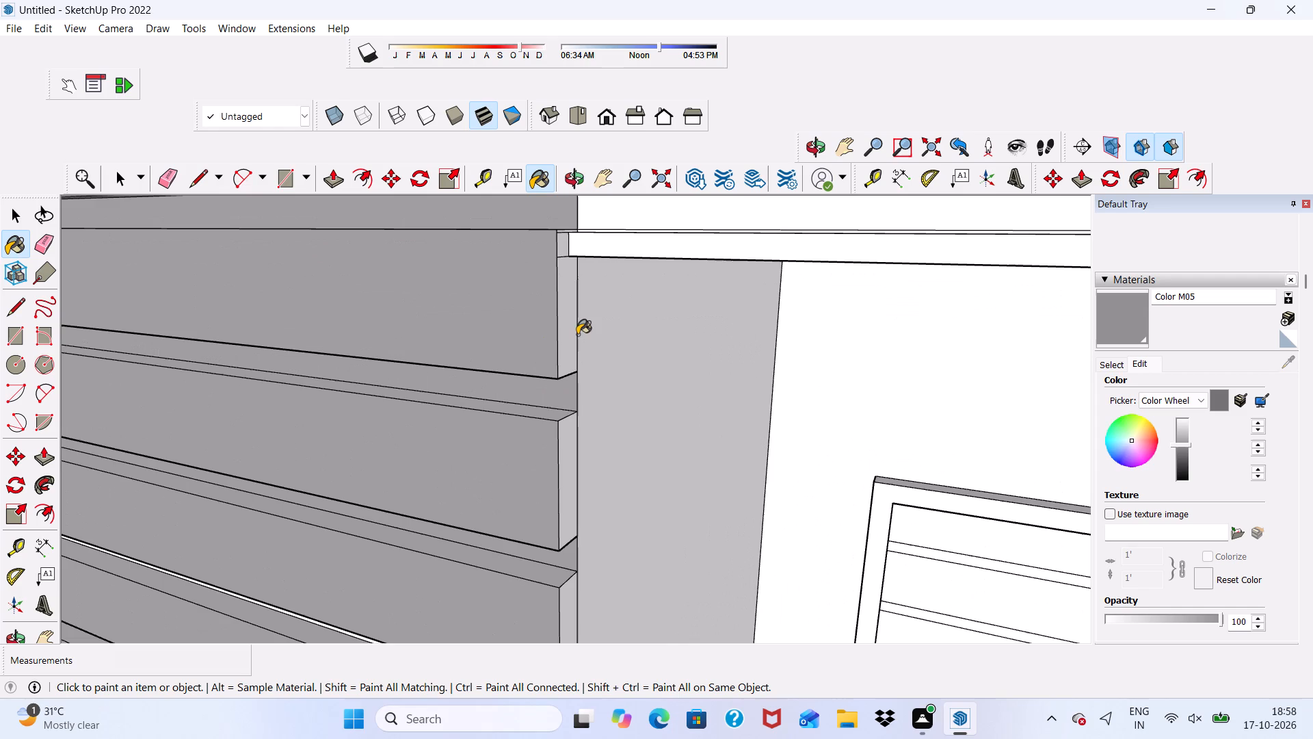
{"action": "left_click", "coordinate": [572, 330]}
{"action": "left_click", "coordinate": [569, 443]}
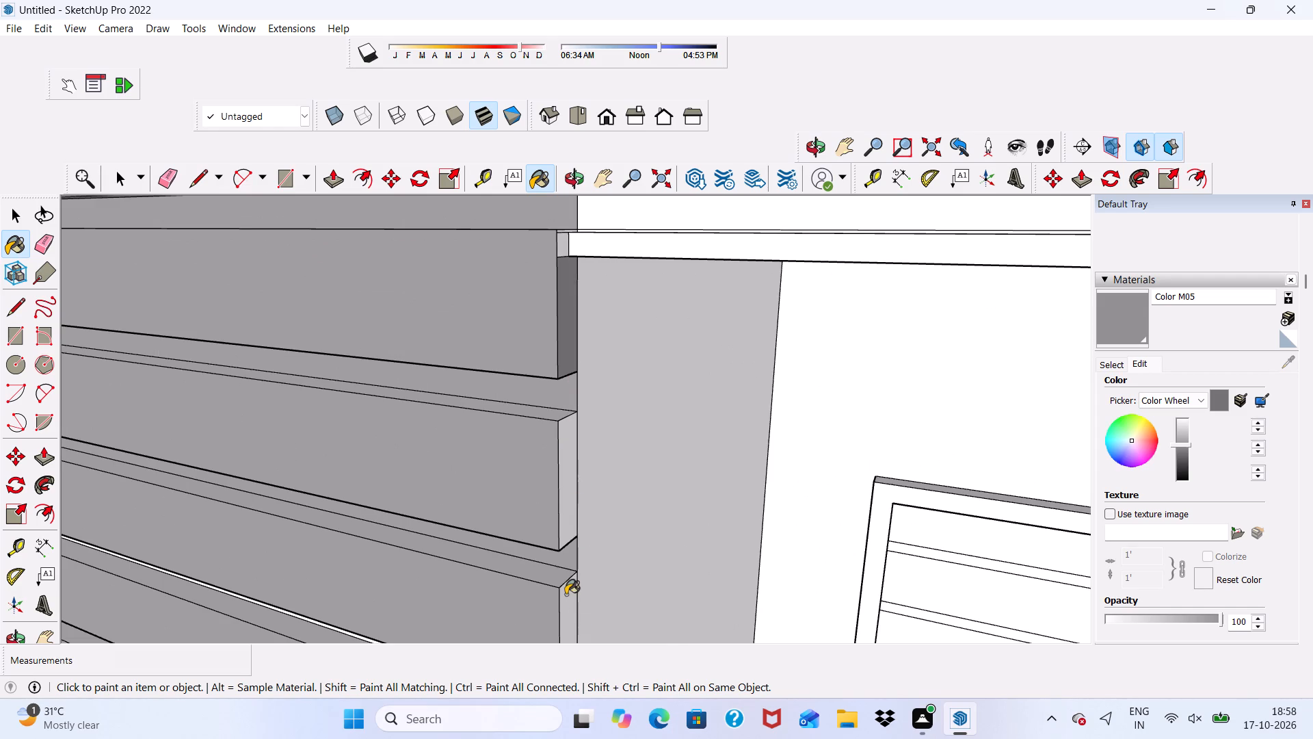
{"action": "left_click", "coordinate": [566, 595]}
{"action": "left_click", "coordinate": [556, 582]}
Paint the white top edges of the uppermost short boards beside the upper balcony opening with Color M05.
{"action": "middle_click_drag", "start_coordinate": [533, 469], "coordinate": [538, 575]}
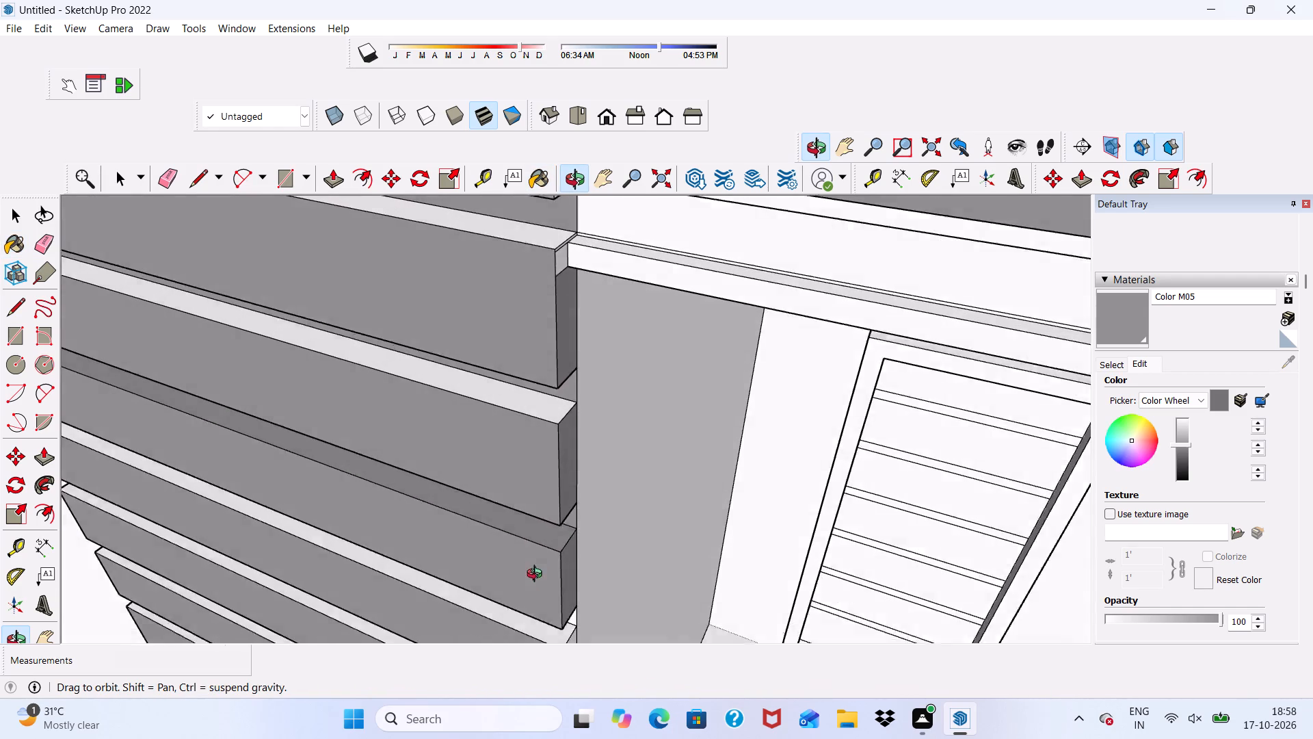
{"action": "middle_click_drag", "start_coordinate": [538, 575], "coordinate": [529, 607]}
{"action": "scroll", "coordinate": [529, 607], "scroll_direction": "down", "scroll_amount": 1}
{"action": "scroll", "coordinate": [515, 387], "scroll_direction": "down", "scroll_amount": 11}
{"action": "scroll", "coordinate": [484, 319], "scroll_direction": "up", "scroll_amount": 9}
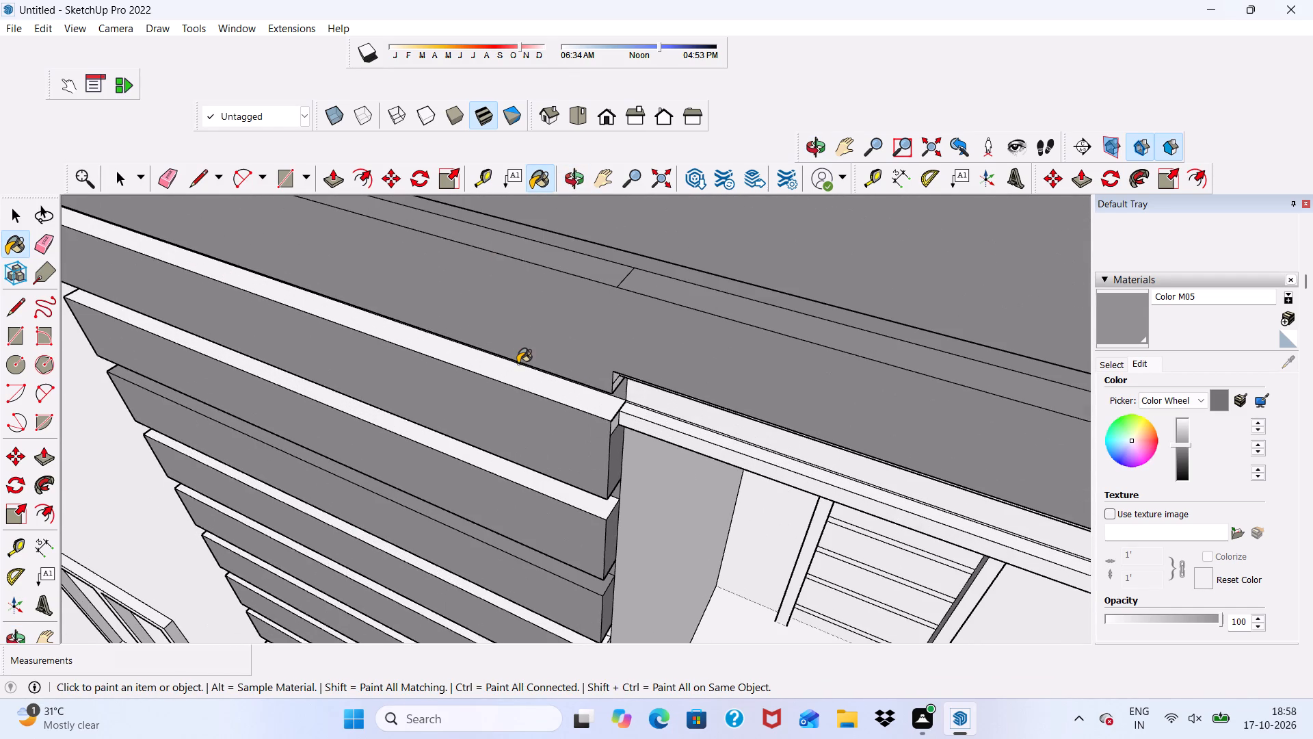
{"action": "left_click", "coordinate": [522, 383]}
{"action": "scroll", "coordinate": [489, 488], "scroll_direction": "up", "scroll_amount": 2}
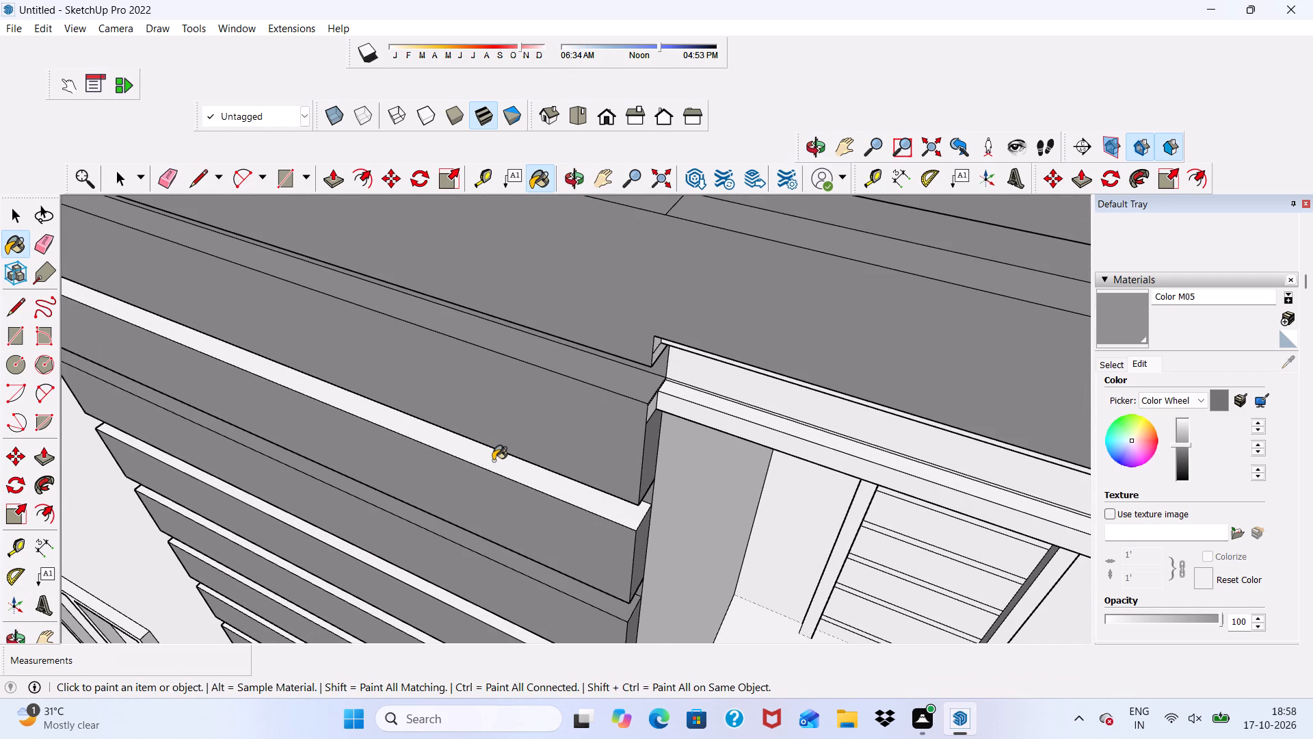
{"action": "left_click", "coordinate": [493, 461]}
{"action": "scroll", "coordinate": [504, 348], "scroll_direction": "down", "scroll_amount": 6}
{"action": "scroll", "coordinate": [566, 575], "scroll_direction": "up", "scroll_amount": 11}
{"action": "left_click", "coordinate": [535, 536]}
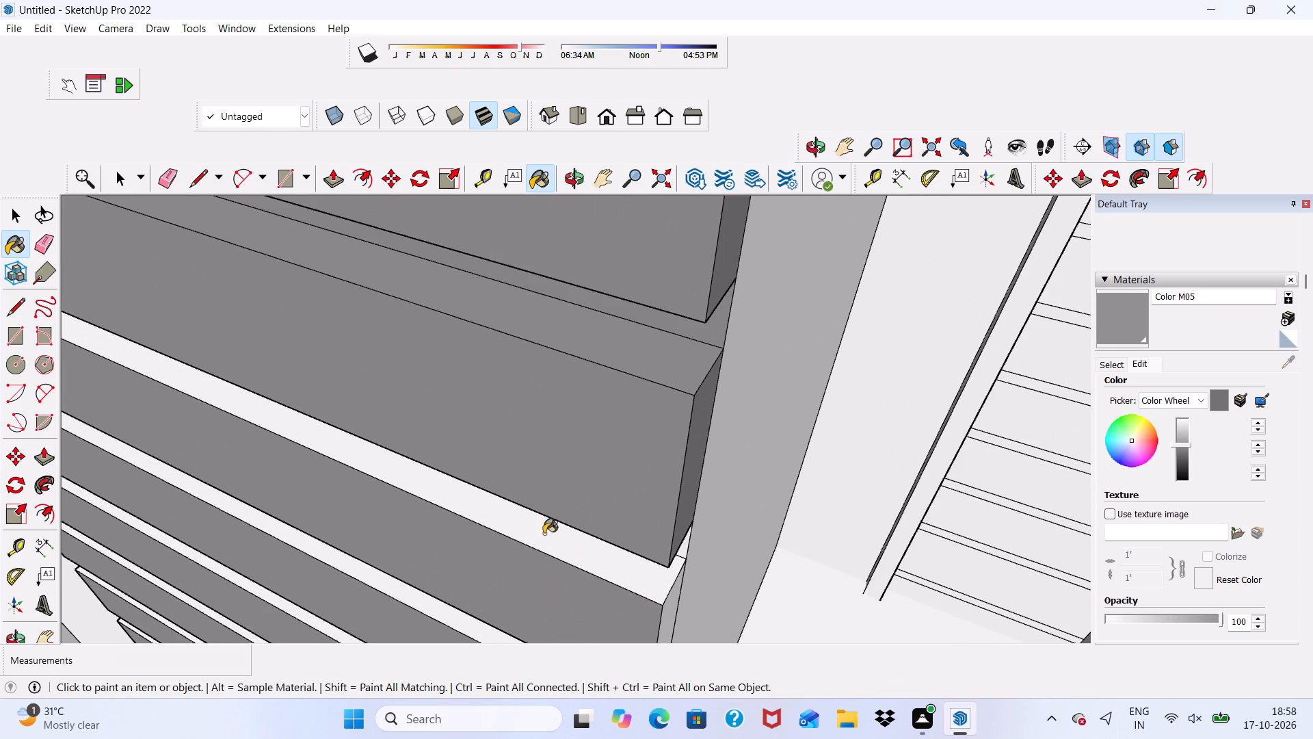
Paint the end of the fourth short board and the top edge and end of the board below with Color M05.
{"action": "scroll", "coordinate": [583, 530], "scroll_direction": "down", "scroll_amount": 2}
{"action": "scroll", "coordinate": [618, 573], "scroll_direction": "up", "scroll_amount": 2}
{"action": "scroll", "coordinate": [633, 571], "scroll_direction": "down", "scroll_amount": 1}
{"action": "scroll", "coordinate": [666, 561], "scroll_direction": "up", "scroll_amount": 6}
{"action": "scroll", "coordinate": [691, 533], "scroll_direction": "down", "scroll_amount": 1}
{"action": "scroll", "coordinate": [675, 539], "scroll_direction": "up", "scroll_amount": 2}
{"action": "left_click_drag", "start_coordinate": [659, 538], "coordinate": [667, 535]}
{"action": "scroll", "coordinate": [636, 395], "scroll_direction": "down", "scroll_amount": 5}
{"action": "scroll", "coordinate": [628, 242], "scroll_direction": "down", "scroll_amount": 10}
{"action": "scroll", "coordinate": [588, 518], "scroll_direction": "up", "scroll_amount": 4}
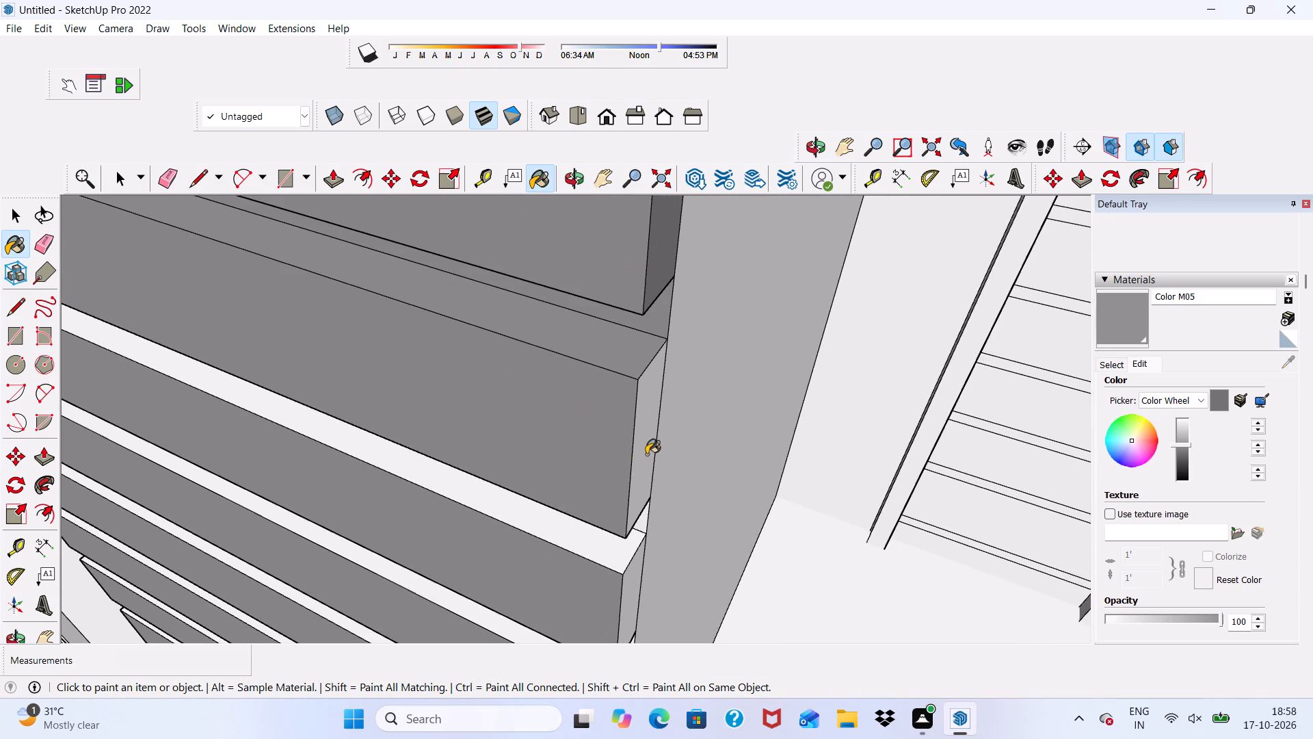
{"action": "left_click", "coordinate": [646, 454]}
{"action": "scroll", "coordinate": [639, 547], "scroll_direction": "up", "scroll_amount": 2}
{"action": "left_click", "coordinate": [611, 560]}
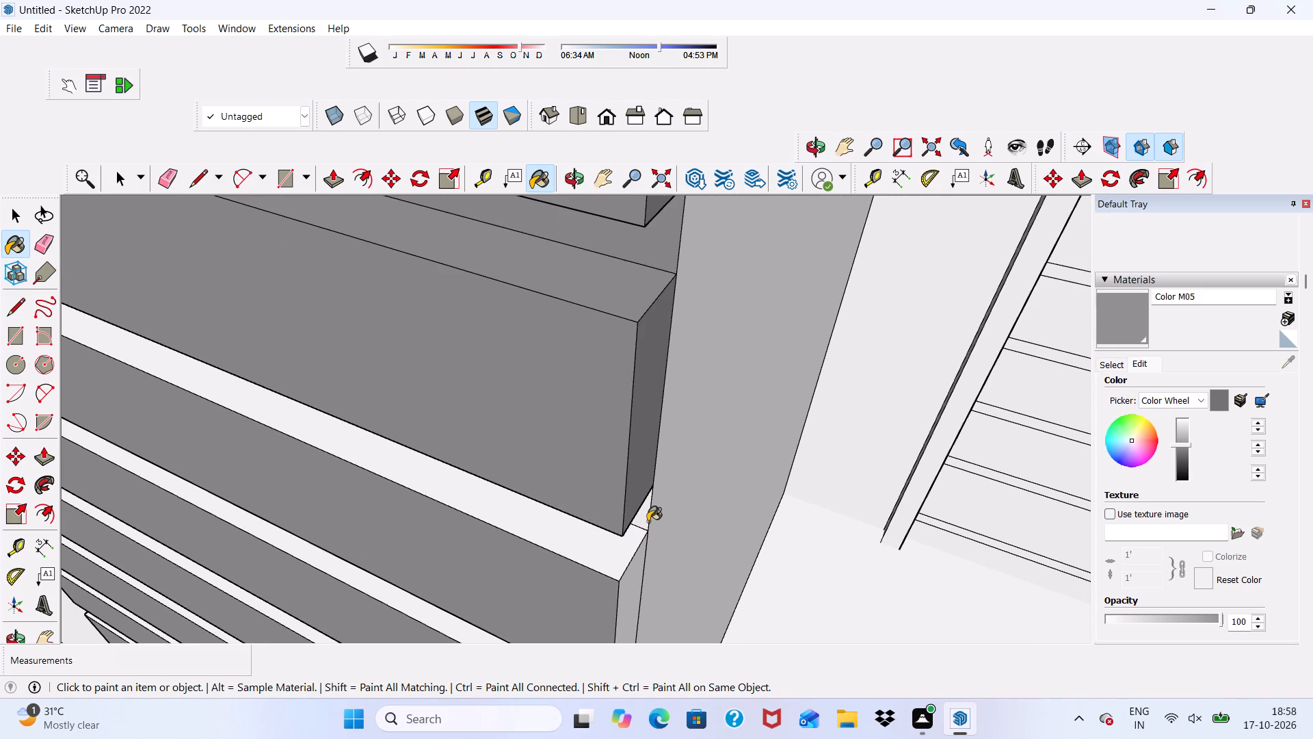
{"action": "left_click", "coordinate": [648, 521]}
{"action": "scroll", "coordinate": [611, 356], "scroll_direction": "down", "scroll_amount": 10}
{"action": "scroll", "coordinate": [618, 470], "scroll_direction": "up", "scroll_amount": 4}
{"action": "left_click", "coordinate": [618, 470]}
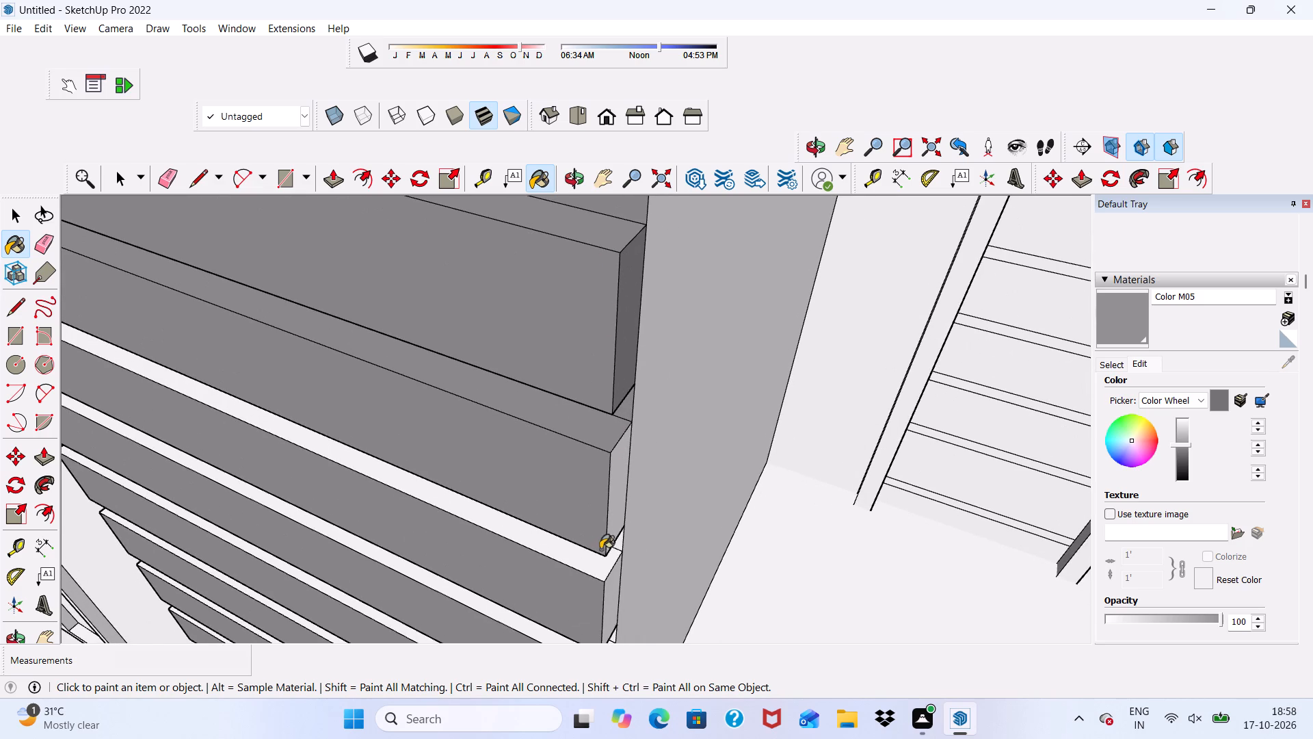
Paint the top edges, exposed recesses and balcony-side ends of the next two boards beside the upper balcony opening with Color M05.
{"action": "left_click", "coordinate": [598, 560]}
{"action": "scroll", "coordinate": [604, 569], "scroll_direction": "up", "scroll_amount": 4}
{"action": "left_click", "coordinate": [628, 534]}
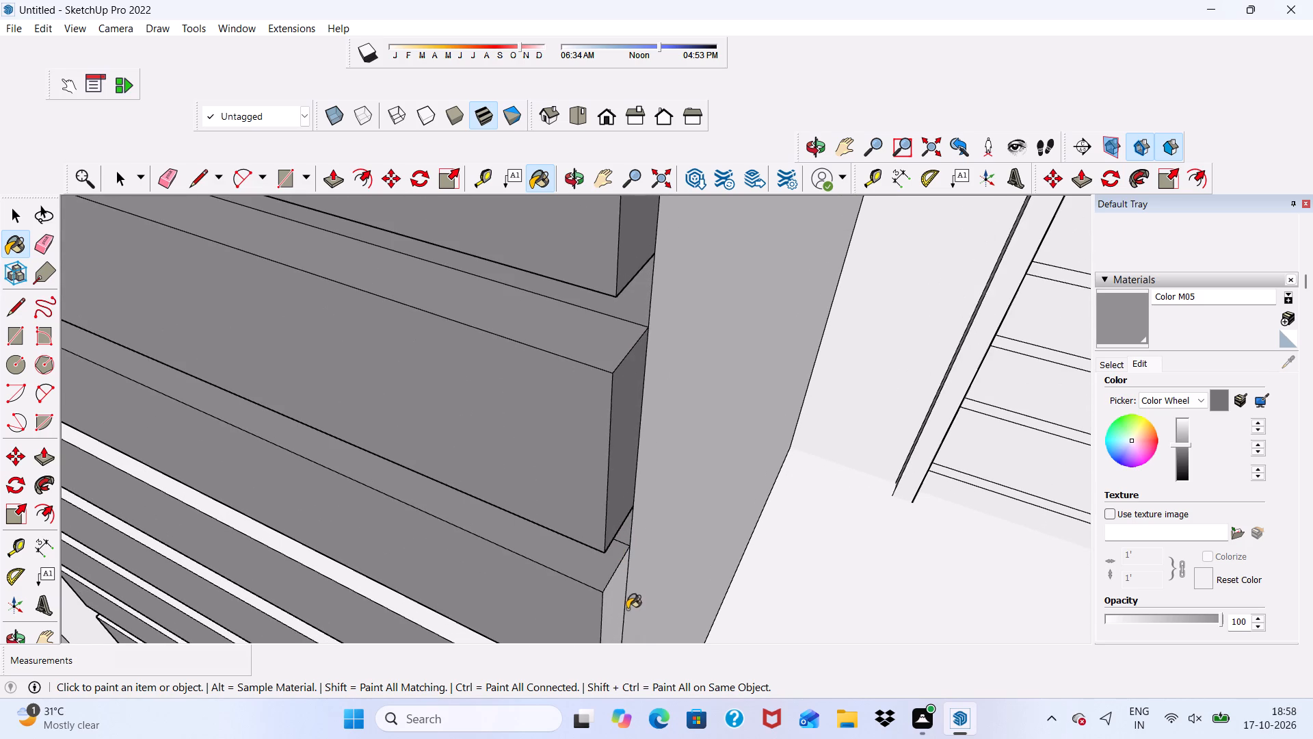
{"action": "left_click_drag", "start_coordinate": [620, 614], "coordinate": [619, 607]}
{"action": "scroll", "coordinate": [570, 354], "scroll_direction": "down", "scroll_amount": 11}
{"action": "scroll", "coordinate": [547, 631], "scroll_direction": "up", "scroll_amount": 8}
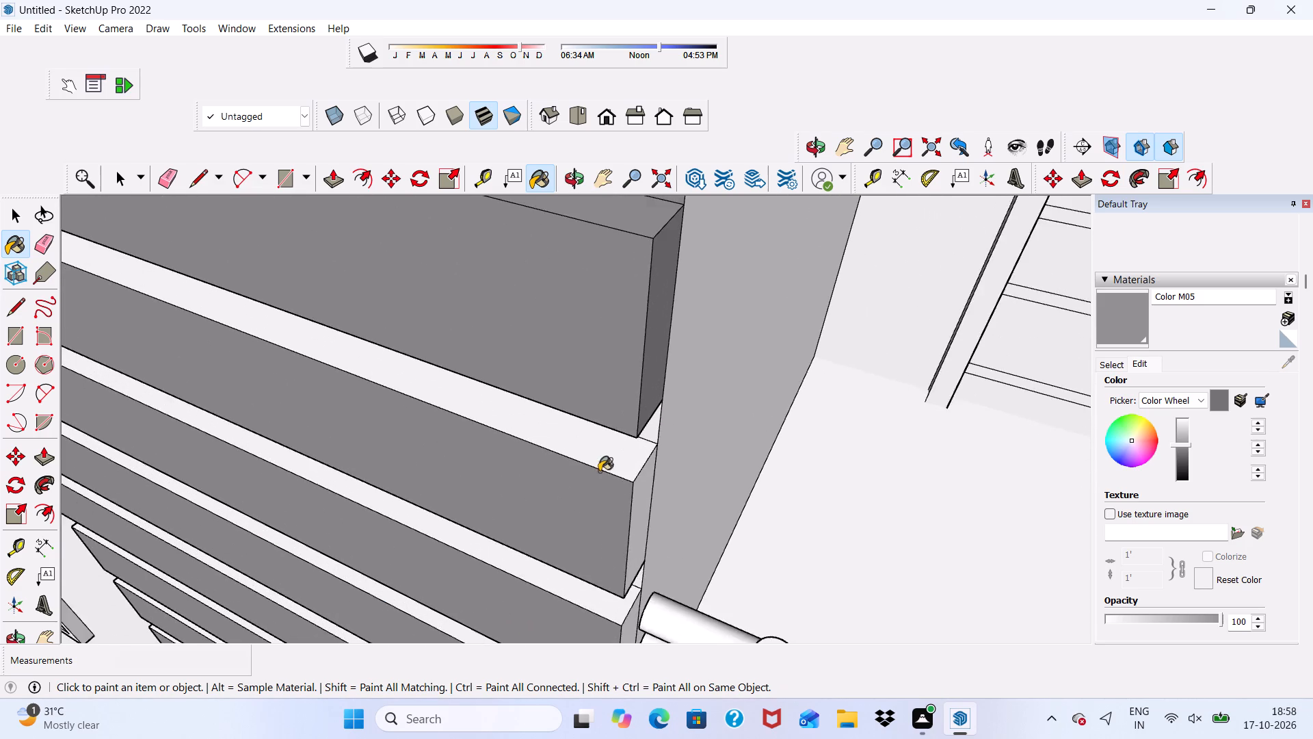
{"action": "scroll", "coordinate": [599, 471], "scroll_direction": "up", "scroll_amount": 3}
{"action": "left_click", "coordinate": [607, 450]}
{"action": "left_click", "coordinate": [667, 431]}
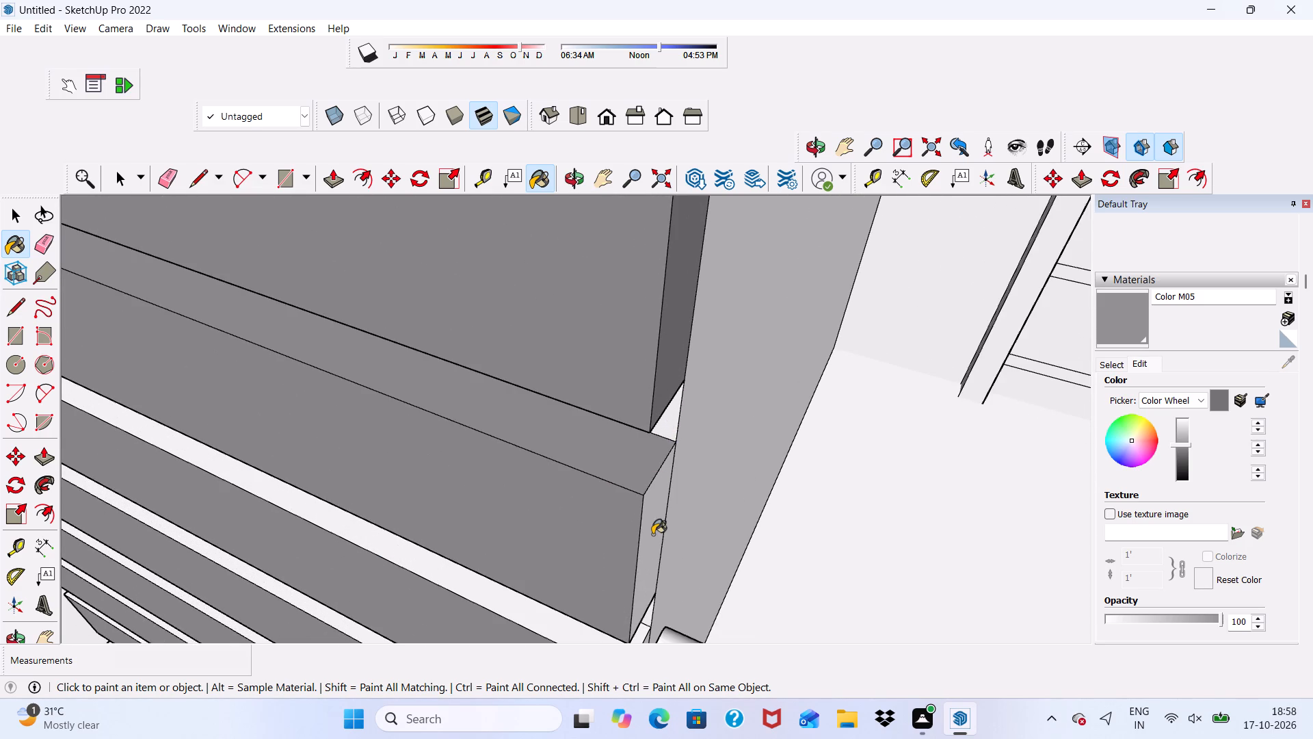
{"action": "left_click", "coordinate": [652, 534]}
Paint the top edge, recess and end of the board next to the uppermost balcony rail with Color M05.
{"action": "scroll", "coordinate": [636, 301], "scroll_direction": "down", "scroll_amount": 10}
{"action": "scroll", "coordinate": [616, 478], "scroll_direction": "up", "scroll_amount": 9}
{"action": "left_click", "coordinate": [608, 510]}
{"action": "scroll", "coordinate": [632, 508], "scroll_direction": "up", "scroll_amount": 3}
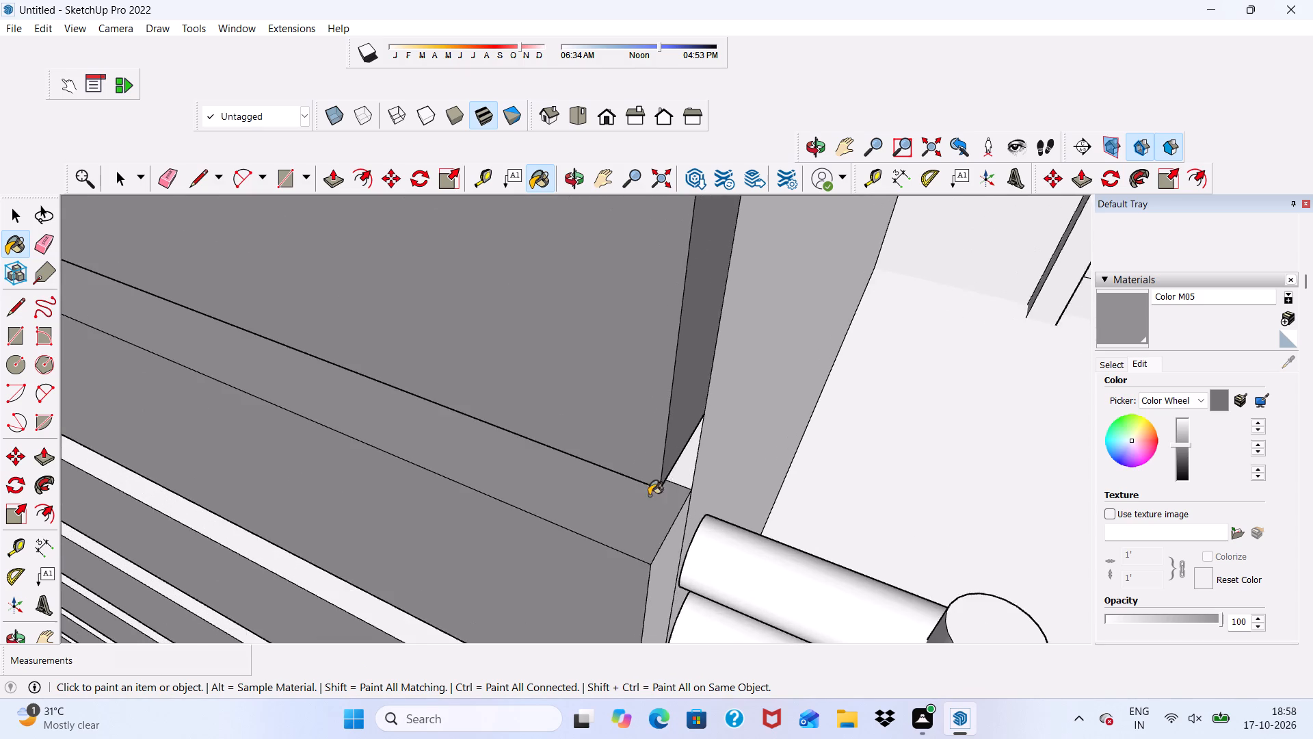
{"action": "scroll", "coordinate": [649, 495], "scroll_direction": "up", "scroll_amount": 4}
{"action": "left_click", "coordinate": [681, 471]}
{"action": "scroll", "coordinate": [622, 437], "scroll_direction": "down", "scroll_amount": 14}
{"action": "scroll", "coordinate": [642, 539], "scroll_direction": "up", "scroll_amount": 4}
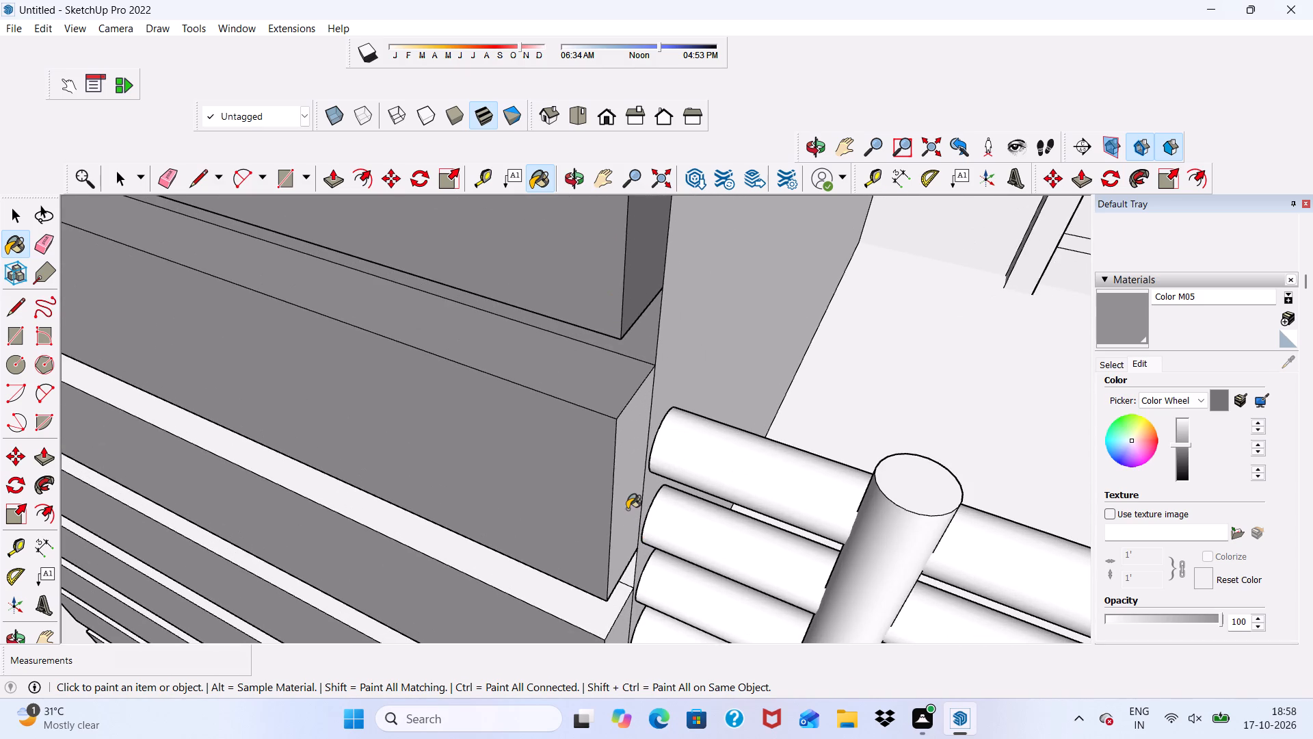
{"action": "left_click", "coordinate": [626, 508]}
Paint the white recessed strip beside the balcony rails and the adjoining board edges with Color M05.
{"action": "scroll", "coordinate": [563, 539], "scroll_direction": "down", "scroll_amount": 3}
{"action": "middle_click_drag", "start_coordinate": [549, 556], "coordinate": [540, 437]}
{"action": "scroll", "coordinate": [536, 580], "scroll_direction": "up", "scroll_amount": 2}
{"action": "left_click", "coordinate": [538, 581]}
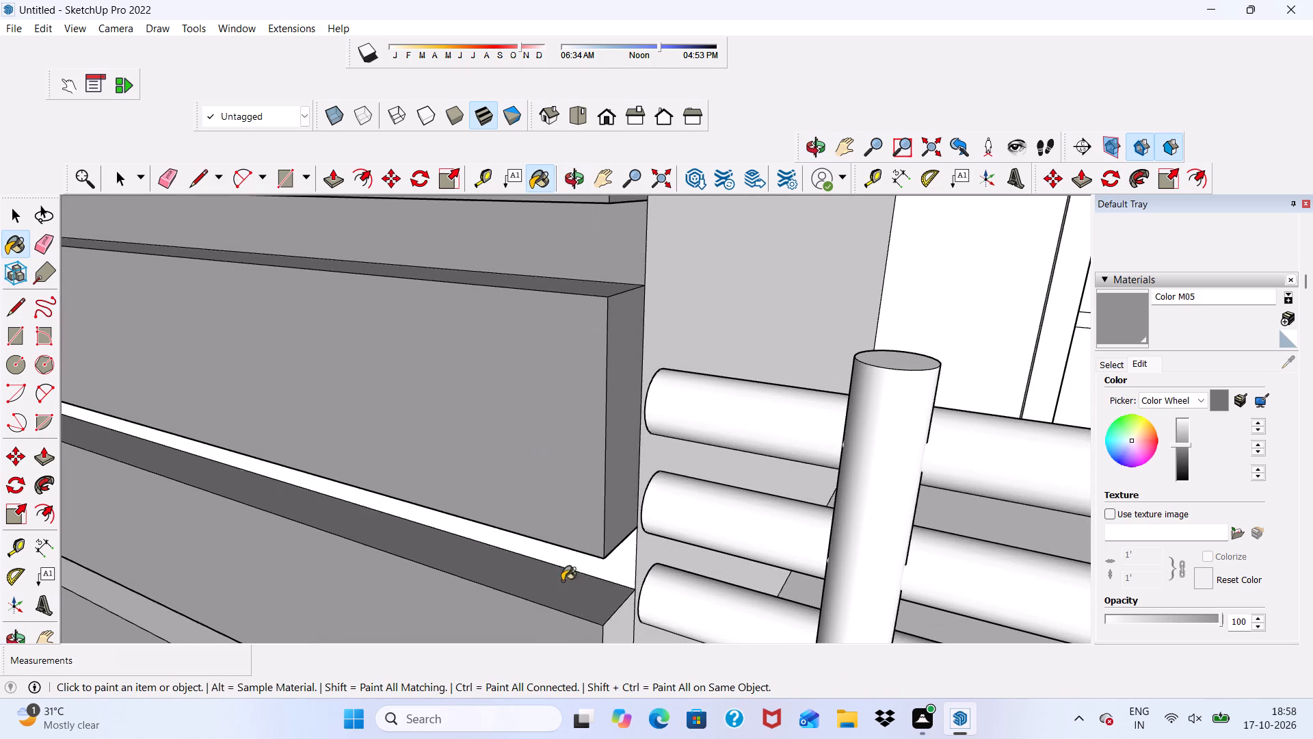
{"action": "scroll", "coordinate": [577, 580], "scroll_direction": "up", "scroll_amount": 3}
{"action": "left_click", "coordinate": [620, 565]}
{"action": "middle_click_drag", "start_coordinate": [621, 565], "coordinate": [639, 324]}
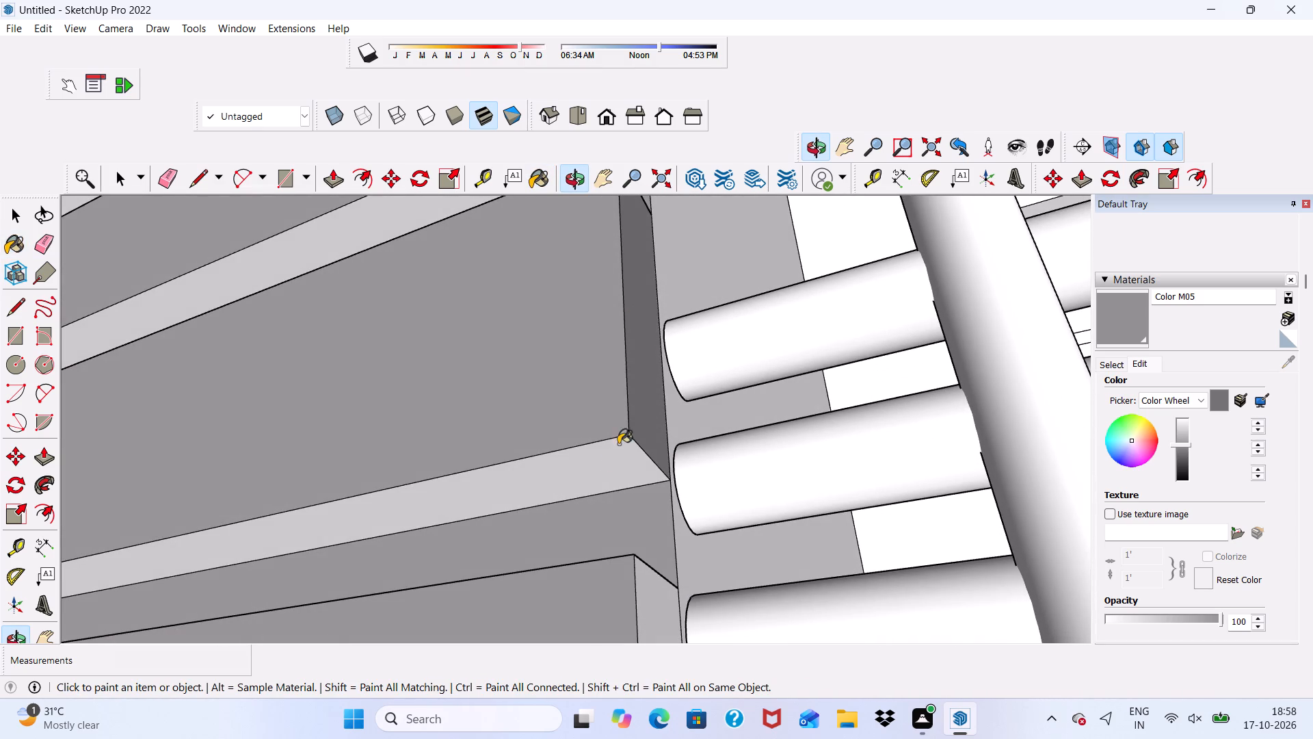
{"action": "left_click", "coordinate": [607, 426]}
{"action": "left_click", "coordinate": [596, 469]}
{"action": "scroll", "coordinate": [596, 454], "scroll_direction": "down", "scroll_amount": 10}
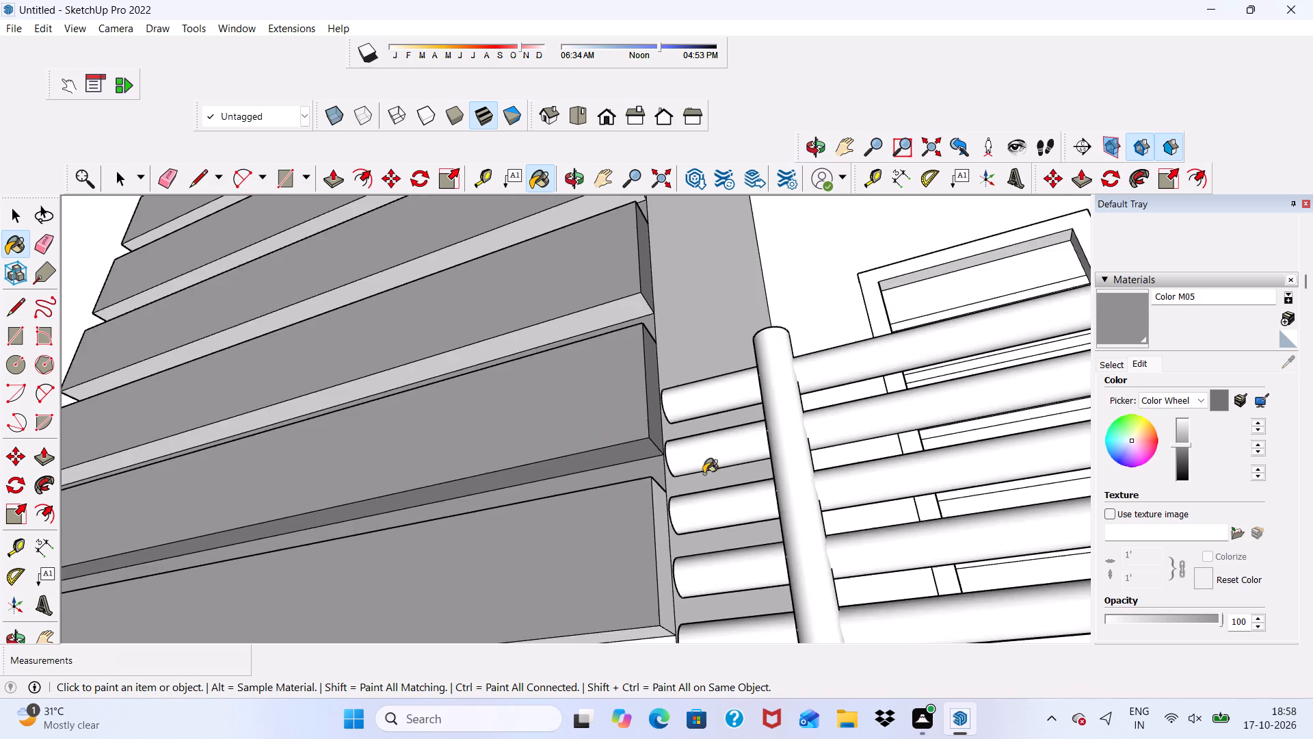
Paint the light undersides of the first cladding boards level with the balcony railing with Color M05.
{"action": "scroll", "coordinate": [704, 474], "scroll_direction": "down", "scroll_amount": 12}
{"action": "middle_click_drag", "start_coordinate": [548, 250], "coordinate": [588, 224]}
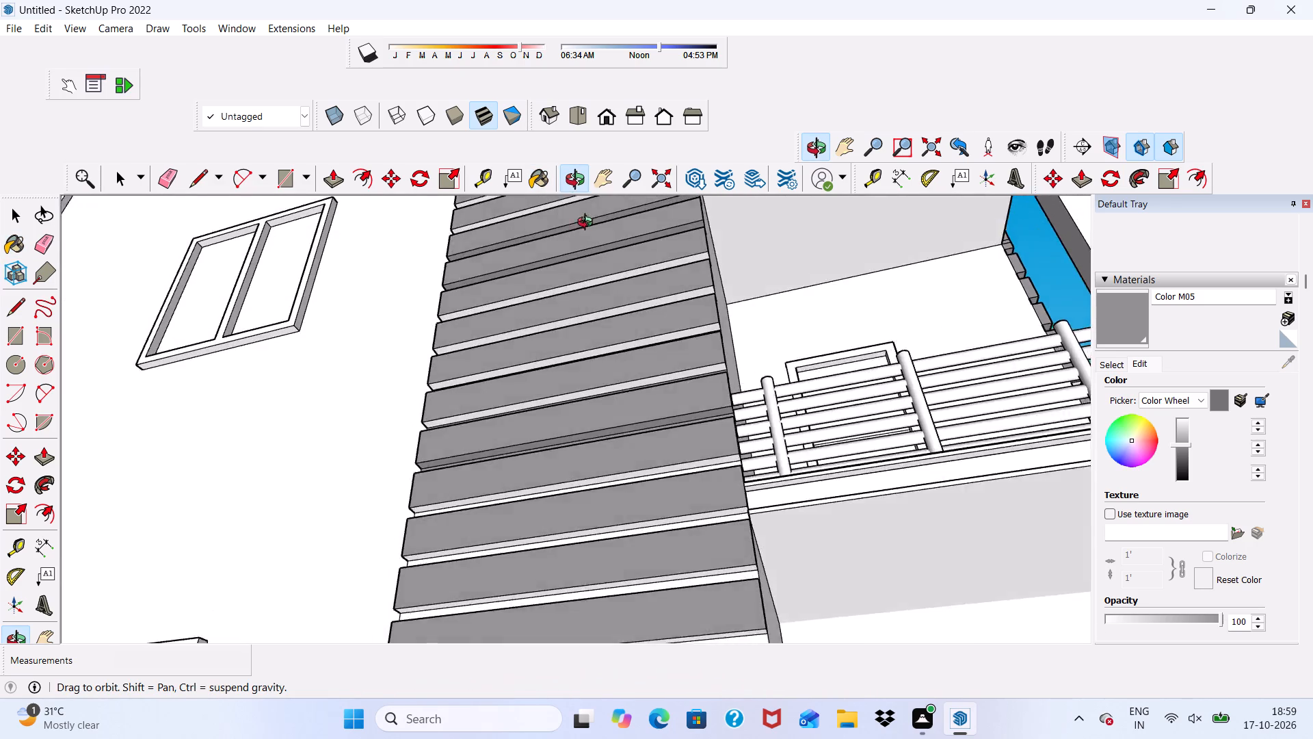
{"action": "middle_click_drag", "start_coordinate": [588, 224], "coordinate": [616, 268]}
{"action": "scroll", "coordinate": [613, 331], "scroll_direction": "up", "scroll_amount": 9}
{"action": "left_click", "coordinate": [613, 331]}
{"action": "scroll", "coordinate": [605, 378], "scroll_direction": "up", "scroll_amount": 2}
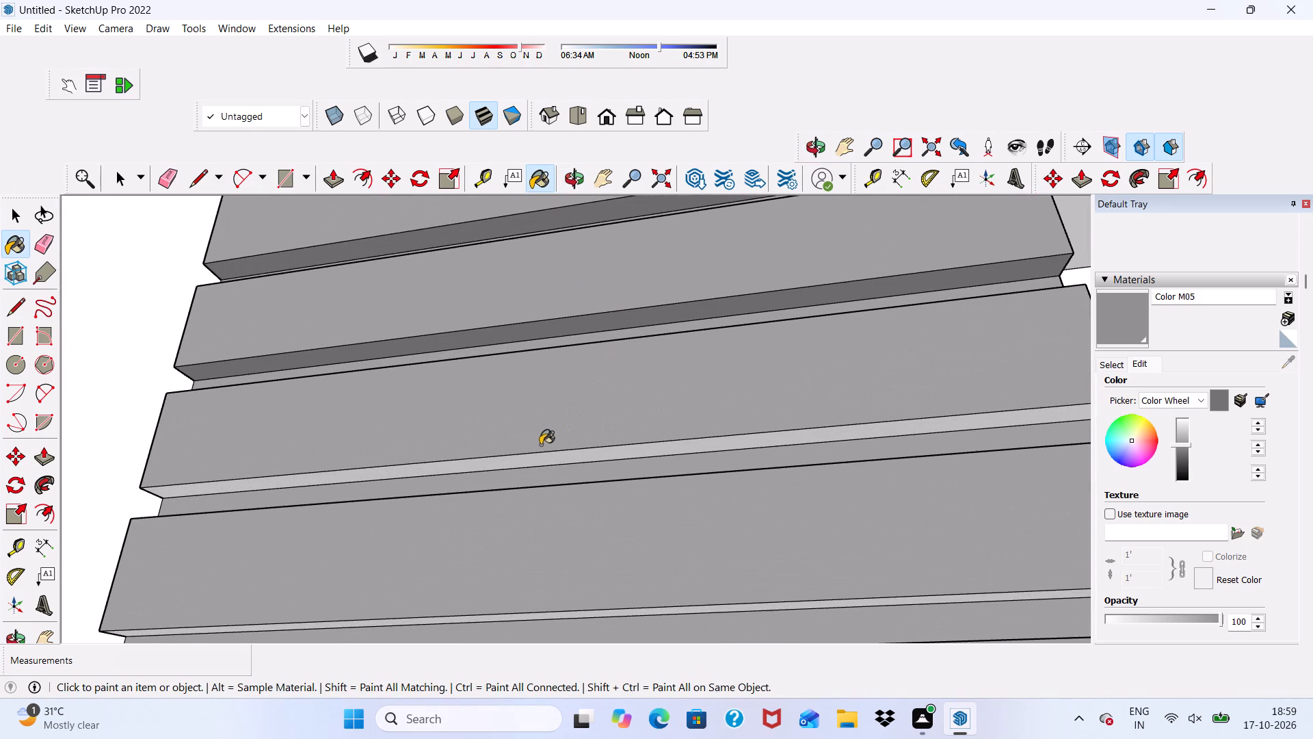
{"action": "scroll", "coordinate": [538, 457], "scroll_direction": "up", "scroll_amount": 2}
{"action": "left_click", "coordinate": [538, 457]}
Paint the light undersides of the next boards down the cladding column with Color M05.
{"action": "scroll", "coordinate": [540, 383], "scroll_direction": "down", "scroll_amount": 9}
{"action": "scroll", "coordinate": [542, 511], "scroll_direction": "up", "scroll_amount": 7}
{"action": "left_click", "coordinate": [528, 442]}
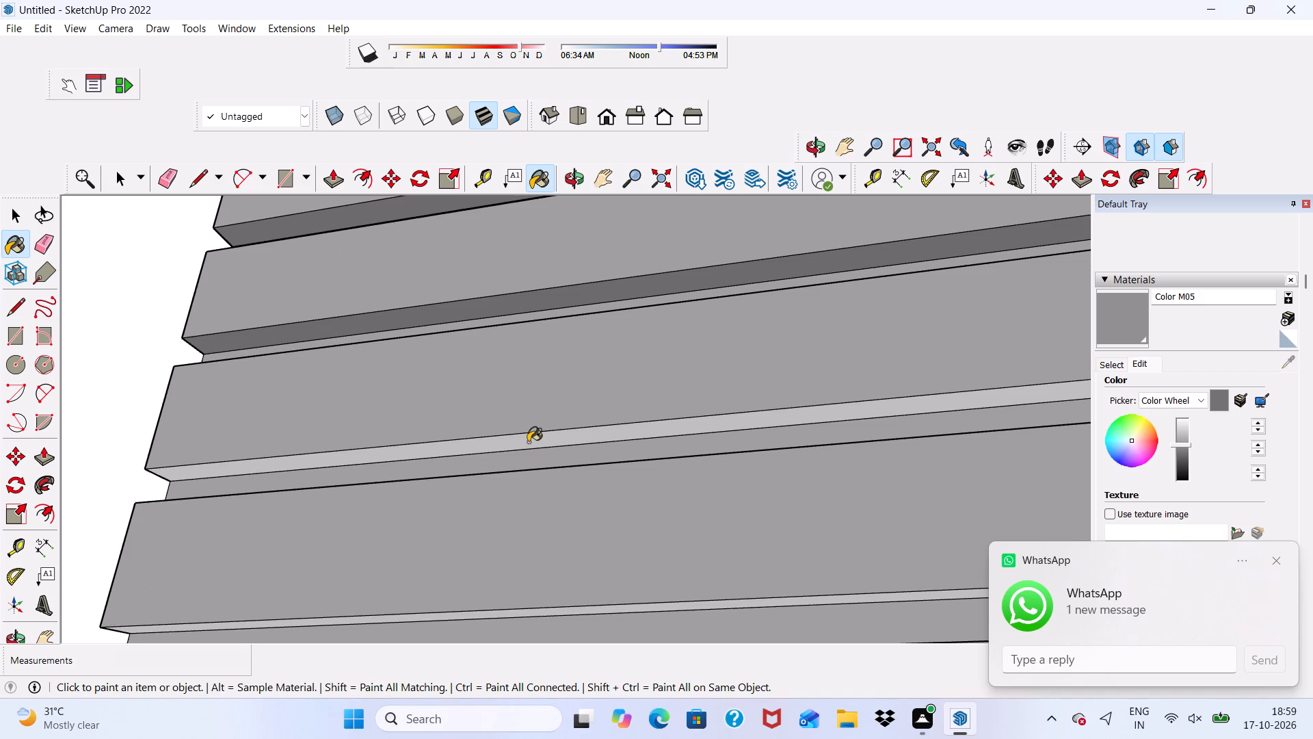
{"action": "scroll", "coordinate": [523, 320], "scroll_direction": "down", "scroll_amount": 6}
{"action": "scroll", "coordinate": [541, 500], "scroll_direction": "up", "scroll_amount": 5}
{"action": "left_click", "coordinate": [538, 476]}
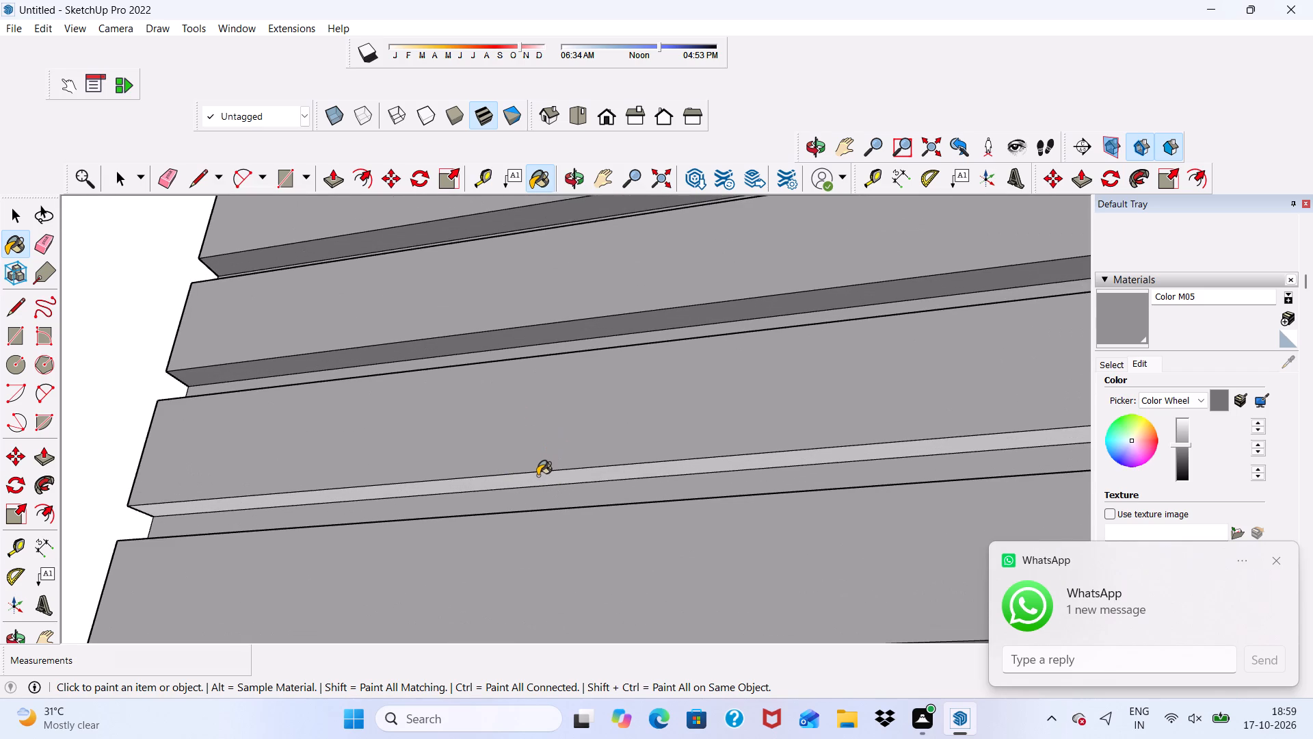
{"action": "scroll", "coordinate": [571, 285], "scroll_direction": "down", "scroll_amount": 7}
{"action": "middle_click_drag", "start_coordinate": [592, 539], "coordinate": [580, 442]}
{"action": "scroll", "coordinate": [573, 541], "scroll_direction": "up", "scroll_amount": 3}
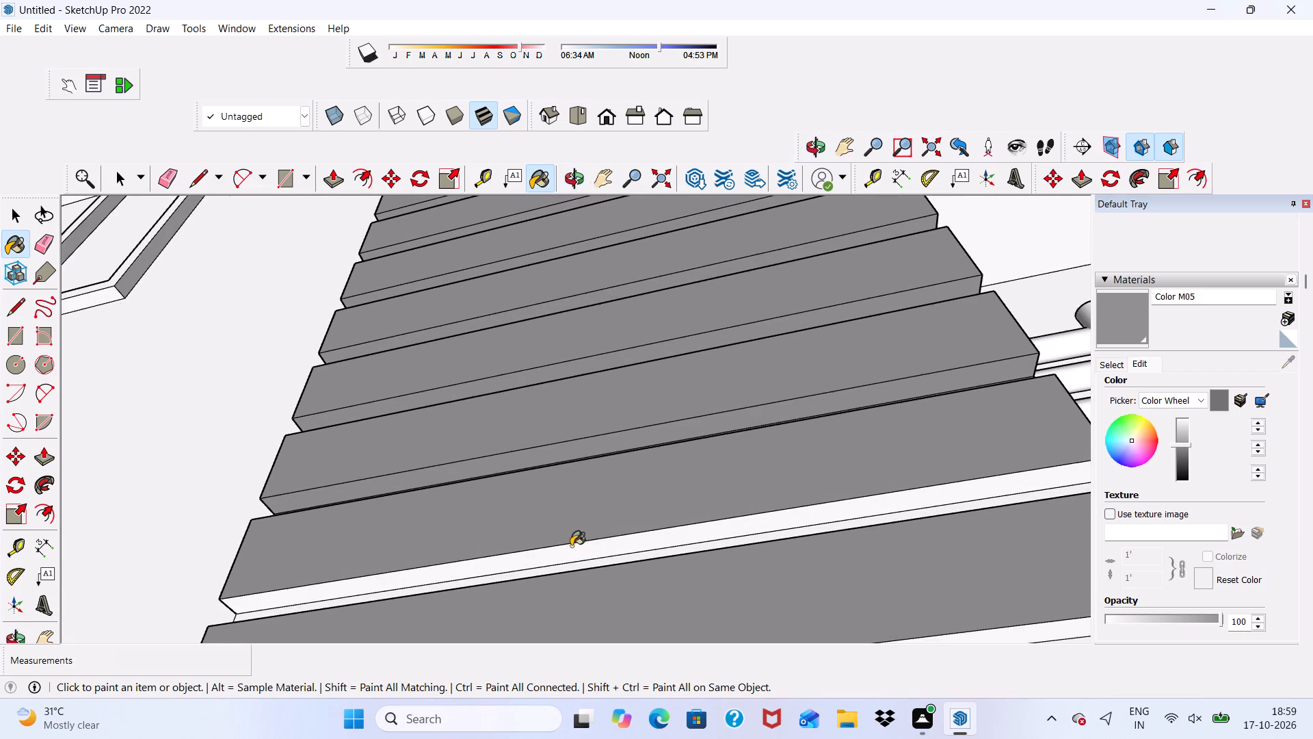
{"action": "left_click", "coordinate": [564, 549]}
Paint the upper white recessed strips below the balcony railing level and the adjoining board top edge with Color M05.
{"action": "scroll", "coordinate": [552, 429], "scroll_direction": "down", "scroll_amount": 4}
{"action": "middle_click_drag", "start_coordinate": [576, 481], "coordinate": [585, 529]}
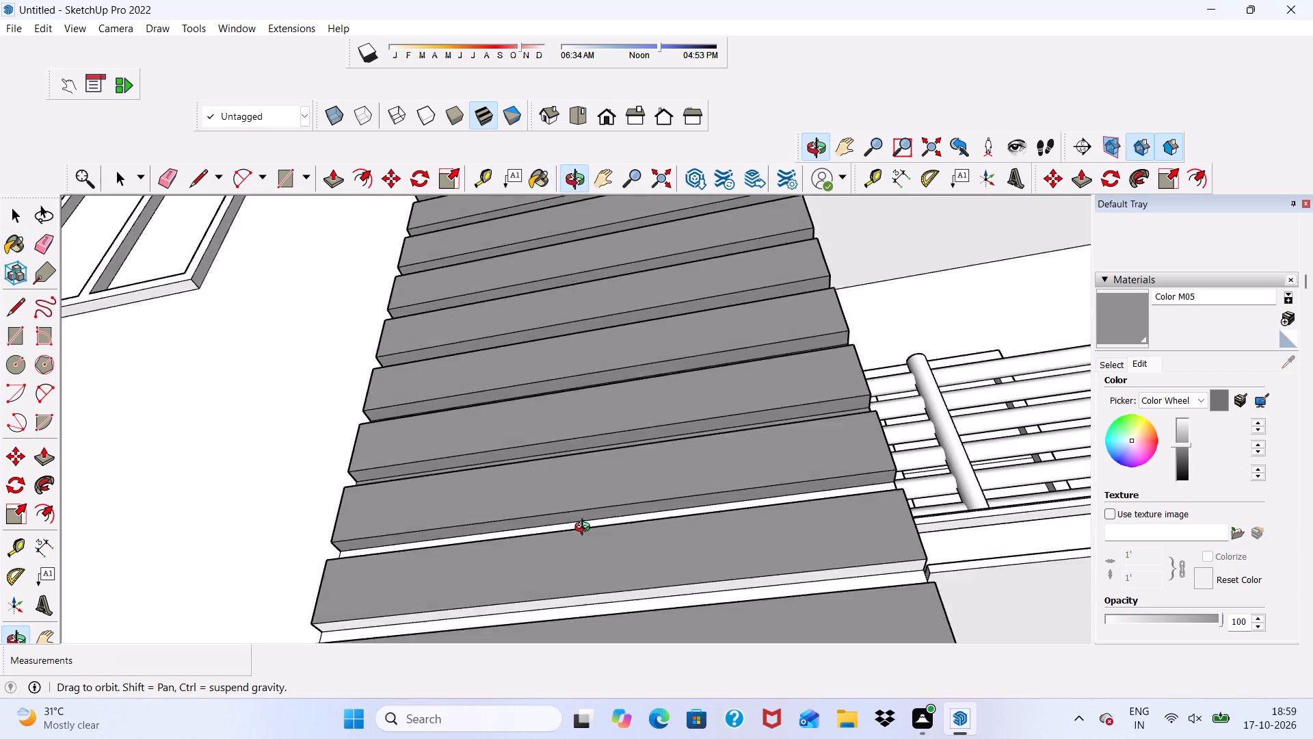
{"action": "middle_click_drag", "start_coordinate": [585, 529], "coordinate": [594, 595]}
{"action": "scroll", "coordinate": [530, 296], "scroll_direction": "down", "scroll_amount": 5}
{"action": "middle_click_drag", "start_coordinate": [516, 601], "coordinate": [511, 624]}
{"action": "scroll", "coordinate": [487, 465], "scroll_direction": "up", "scroll_amount": 3}
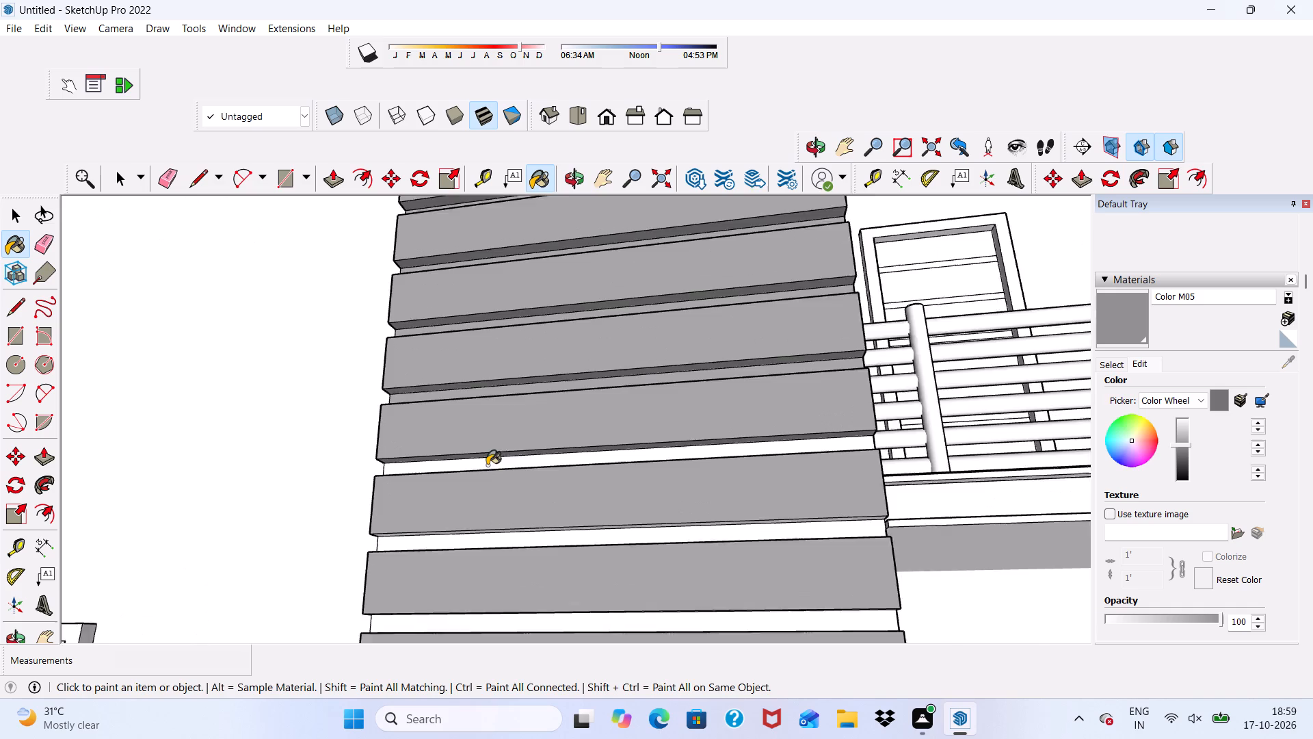
{"action": "scroll", "coordinate": [487, 465], "scroll_direction": "up", "scroll_amount": 2}
{"action": "middle_click_drag", "start_coordinate": [503, 457], "coordinate": [511, 582]}
{"action": "scroll", "coordinate": [501, 491], "scroll_direction": "up", "scroll_amount": 7}
{"action": "left_click", "coordinate": [494, 463]}
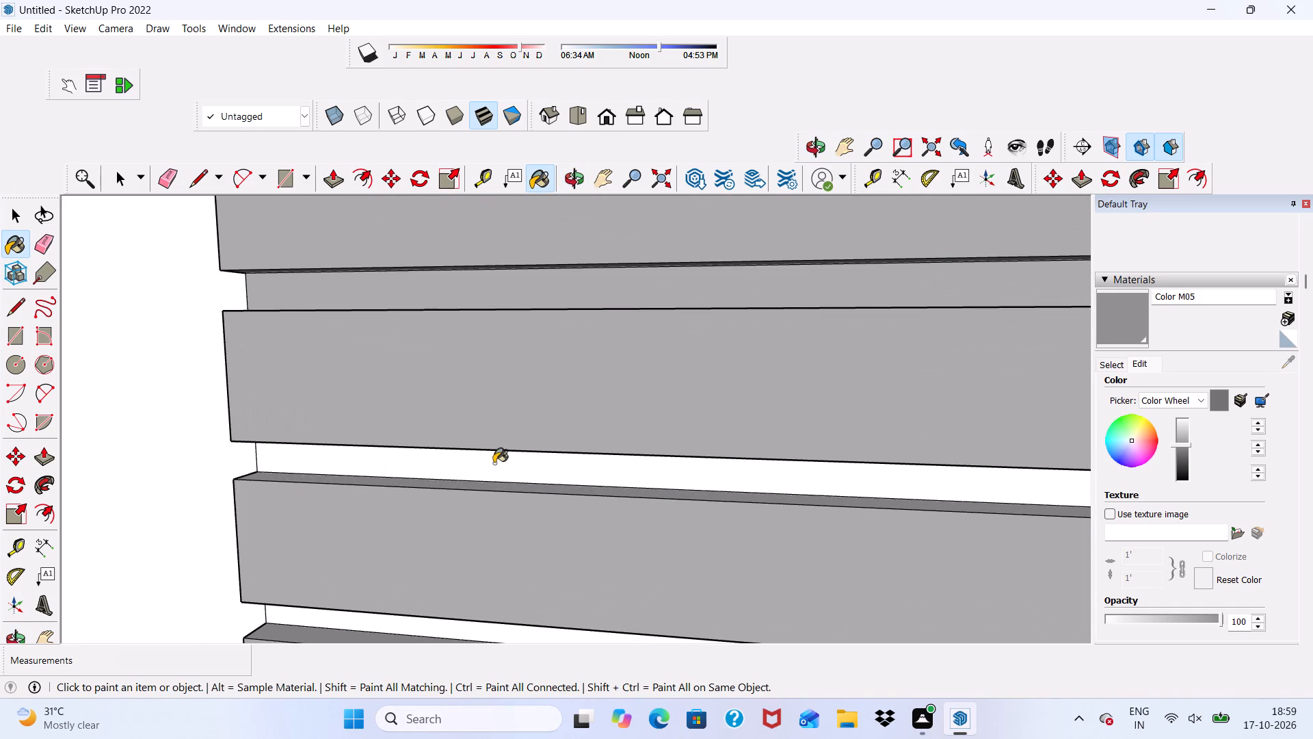
{"action": "scroll", "coordinate": [494, 484], "scroll_direction": "up", "scroll_amount": 3}
{"action": "left_click", "coordinate": [490, 501]}
{"action": "left_click", "coordinate": [493, 486]}
{"action": "scroll", "coordinate": [482, 410], "scroll_direction": "down", "scroll_amount": 8}
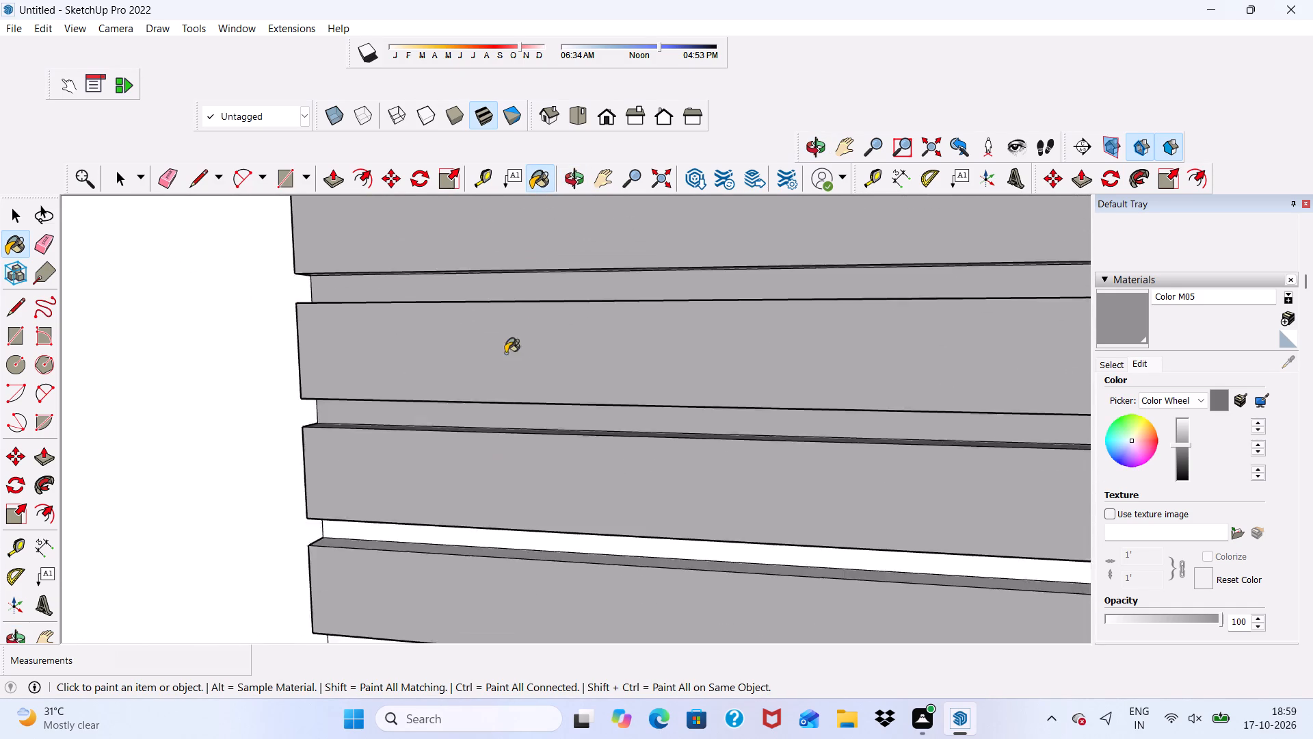
Paint the underside of the next board down and the white recessed strip beneath it with Color M05.
{"action": "scroll", "coordinate": [505, 353], "scroll_direction": "down", "scroll_amount": 2}
{"action": "middle_click_drag", "start_coordinate": [525, 558], "coordinate": [528, 436]}
{"action": "scroll", "coordinate": [527, 478], "scroll_direction": "up", "scroll_amount": 7}
{"action": "left_click", "coordinate": [522, 499]}
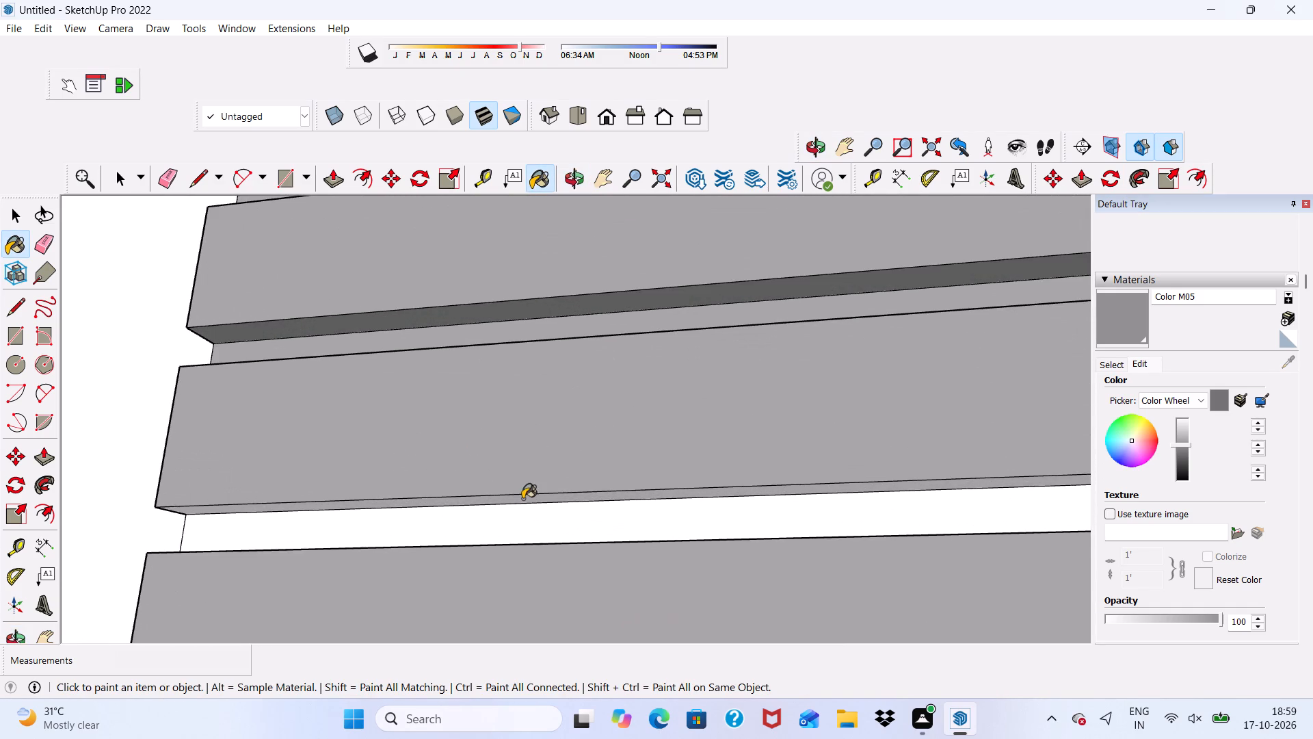
{"action": "scroll", "coordinate": [522, 506], "scroll_direction": "up", "scroll_amount": 3}
{"action": "left_click", "coordinate": [519, 520]}
Paint the light top edges of the next two boards and the white recessed strip between boards with Color M05.
{"action": "scroll", "coordinate": [493, 395], "scroll_direction": "down", "scroll_amount": 8}
{"action": "middle_click_drag", "start_coordinate": [656, 415], "coordinate": [611, 661]}
{"action": "scroll", "coordinate": [533, 463], "scroll_direction": "up", "scroll_amount": 1}
{"action": "scroll", "coordinate": [434, 350], "scroll_direction": "down", "scroll_amount": 5}
{"action": "scroll", "coordinate": [409, 504], "scroll_direction": "up", "scroll_amount": 8}
{"action": "left_click", "coordinate": [406, 545]}
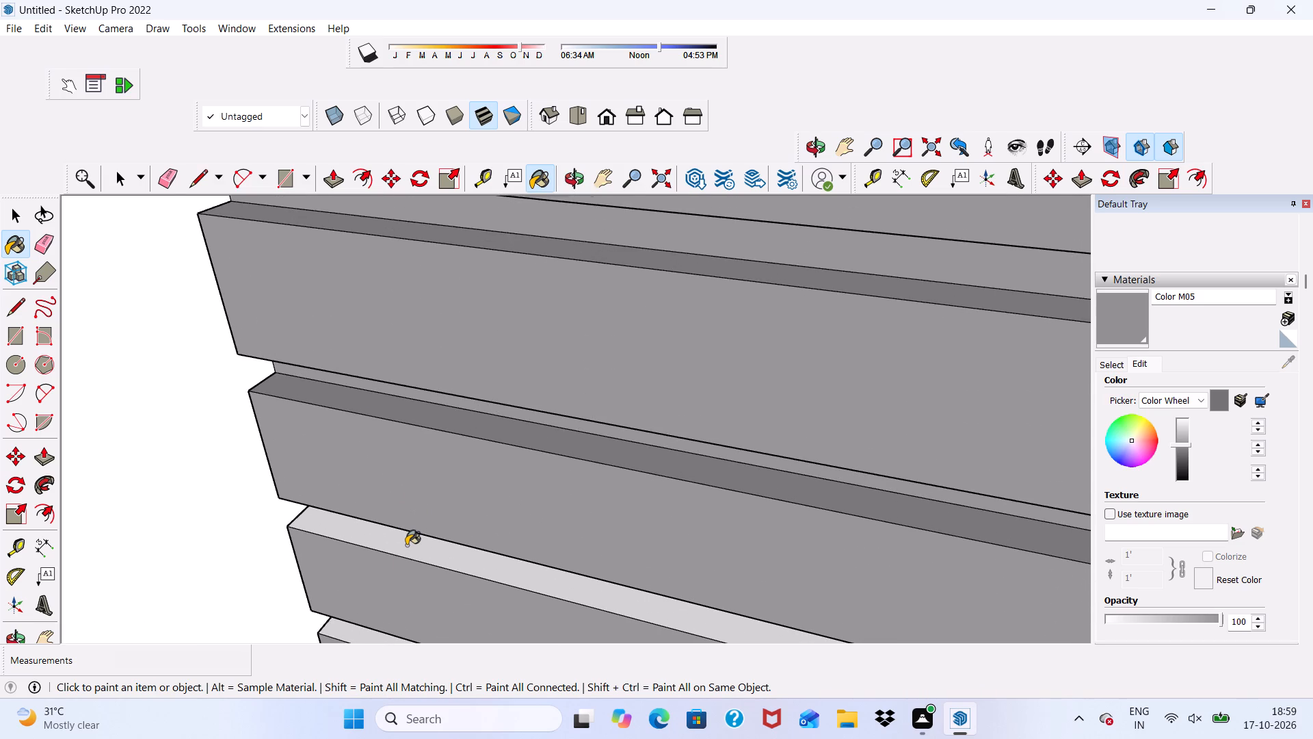
{"action": "scroll", "coordinate": [425, 228], "scroll_direction": "down", "scroll_amount": 13}
{"action": "scroll", "coordinate": [526, 506], "scroll_direction": "up", "scroll_amount": 8}
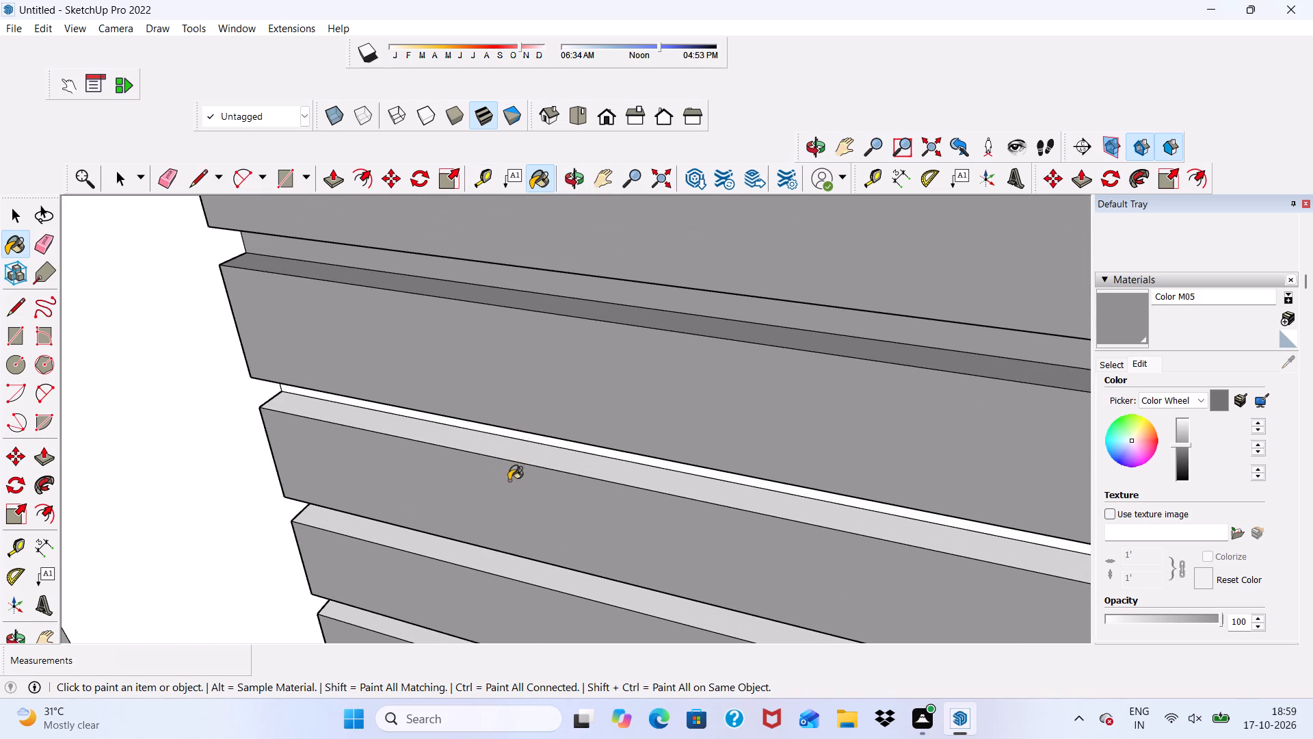
{"action": "left_click", "coordinate": [515, 450]}
{"action": "middle_click_drag", "start_coordinate": [515, 450], "coordinate": [596, 283]}
{"action": "scroll", "coordinate": [596, 298], "scroll_direction": "up", "scroll_amount": 2}
{"action": "left_click", "coordinate": [584, 348]}
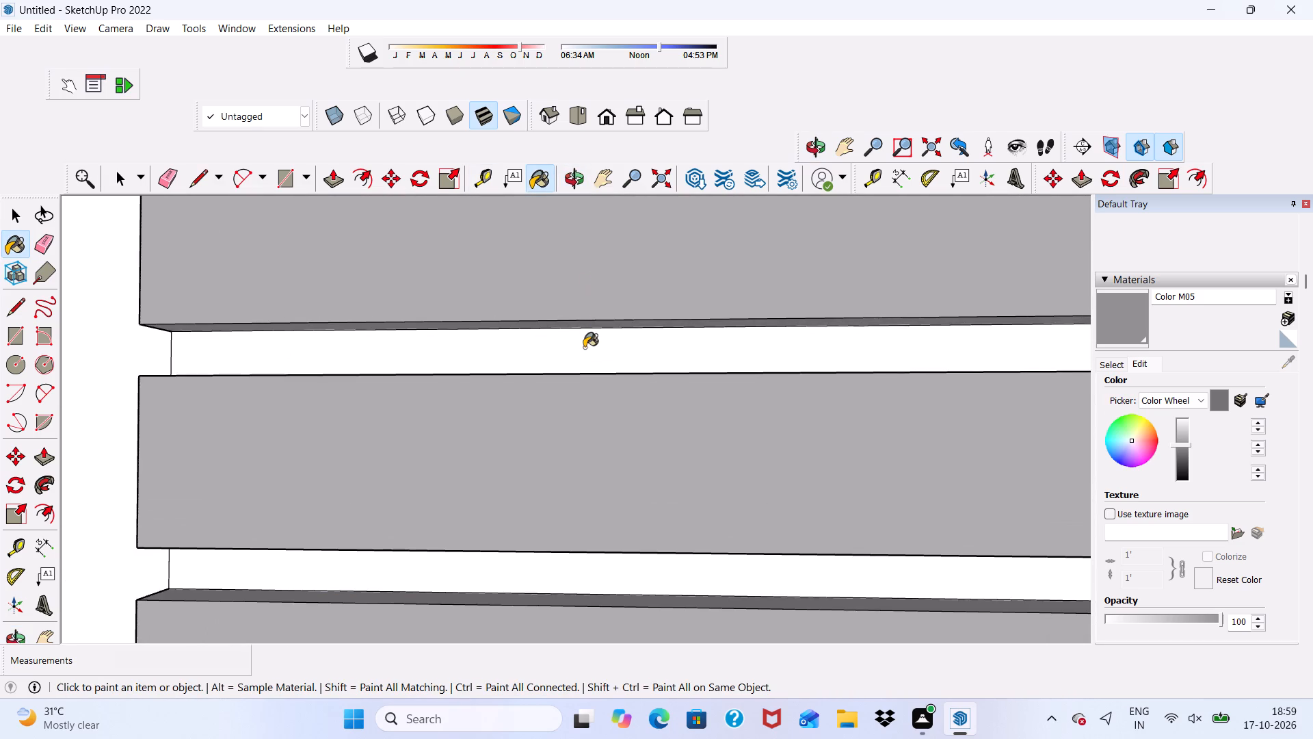
Paint the light undersides of the next two boards down the cladding column with Color M05.
{"action": "middle_click_drag", "start_coordinate": [584, 337], "coordinate": [606, 162]}
{"action": "scroll", "coordinate": [592, 273], "scroll_direction": "up", "scroll_amount": 1}
{"action": "left_click", "coordinate": [570, 333]}
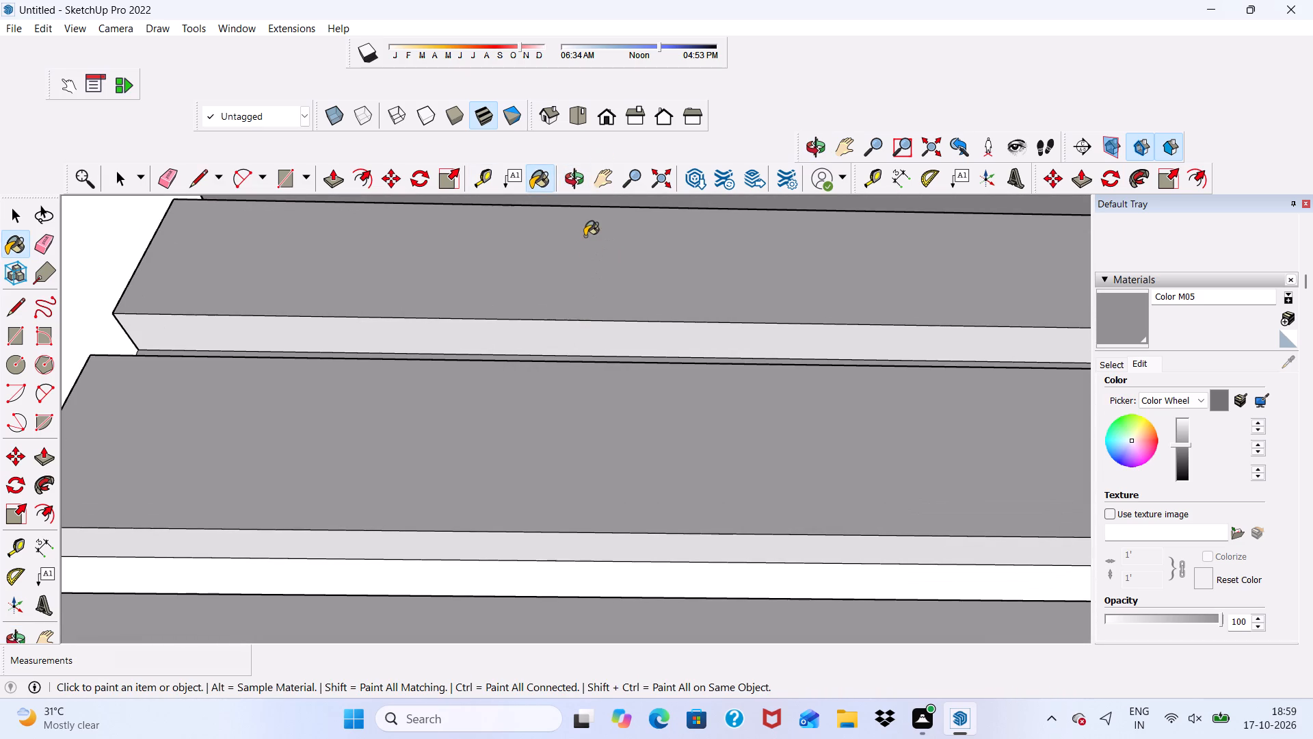
{"action": "scroll", "coordinate": [585, 236], "scroll_direction": "down", "scroll_amount": 5}
{"action": "left_click", "coordinate": [553, 453]}
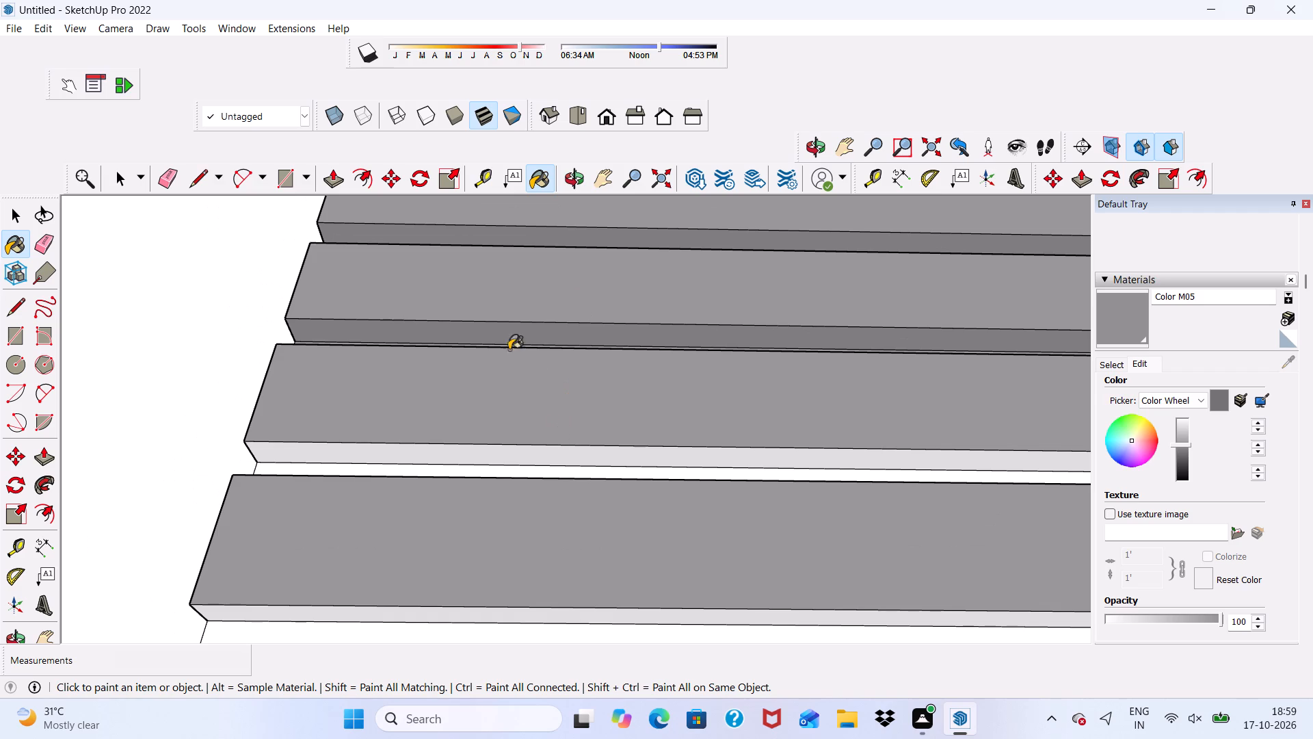
Paint the next white recessed strip and the top edge of the board below with Color M05.
{"action": "scroll", "coordinate": [496, 360], "scroll_direction": "down", "scroll_amount": 4}
{"action": "middle_click_drag", "start_coordinate": [519, 434], "coordinate": [518, 578]}
{"action": "scroll", "coordinate": [506, 546], "scroll_direction": "up", "scroll_amount": 4}
{"action": "left_click", "coordinate": [505, 536]}
{"action": "middle_click_drag", "start_coordinate": [505, 536], "coordinate": [505, 553]}
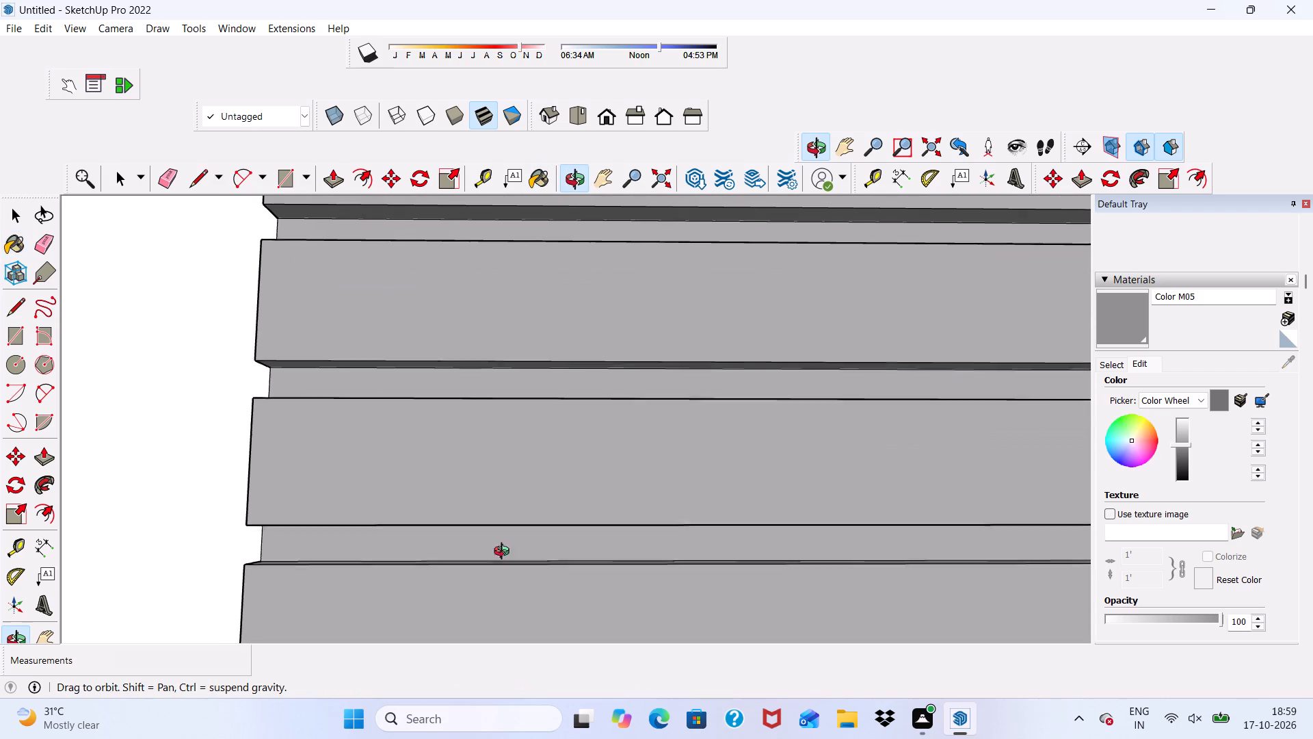
{"action": "middle_click_drag", "start_coordinate": [505, 553], "coordinate": [482, 643]}
{"action": "scroll", "coordinate": [470, 564], "scroll_direction": "up", "scroll_amount": 4}
{"action": "left_click", "coordinate": [462, 556]}
{"action": "scroll", "coordinate": [446, 405], "scroll_direction": "down", "scroll_amount": 8}
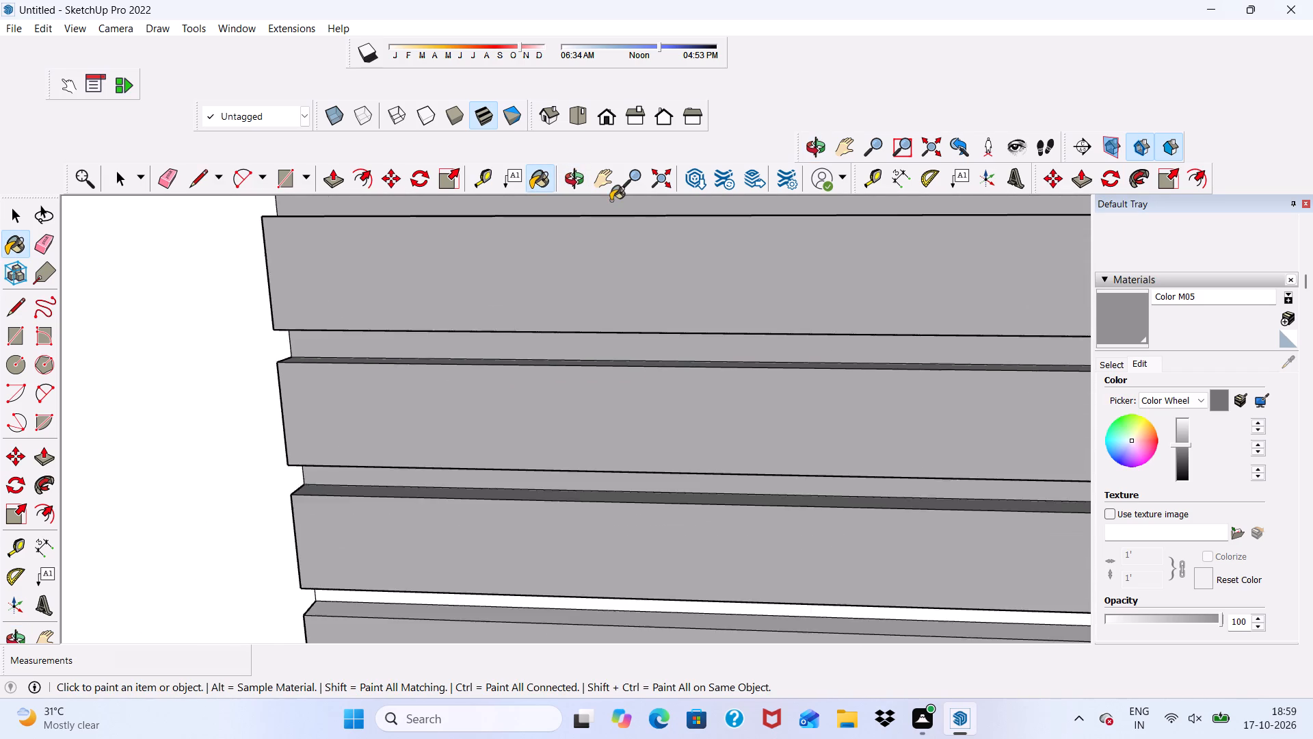
Paint the undersides of the next two boards and the white recessed strips beneath them with Color M05.
{"action": "scroll", "coordinate": [611, 200], "scroll_direction": "down", "scroll_amount": 3}
{"action": "scroll", "coordinate": [548, 561], "scroll_direction": "up", "scroll_amount": 3}
{"action": "middle_click_drag", "start_coordinate": [547, 562], "coordinate": [546, 374]}
{"action": "scroll", "coordinate": [546, 374], "scroll_direction": "down", "scroll_amount": 1}
{"action": "scroll", "coordinate": [553, 329], "scroll_direction": "up", "scroll_amount": 7}
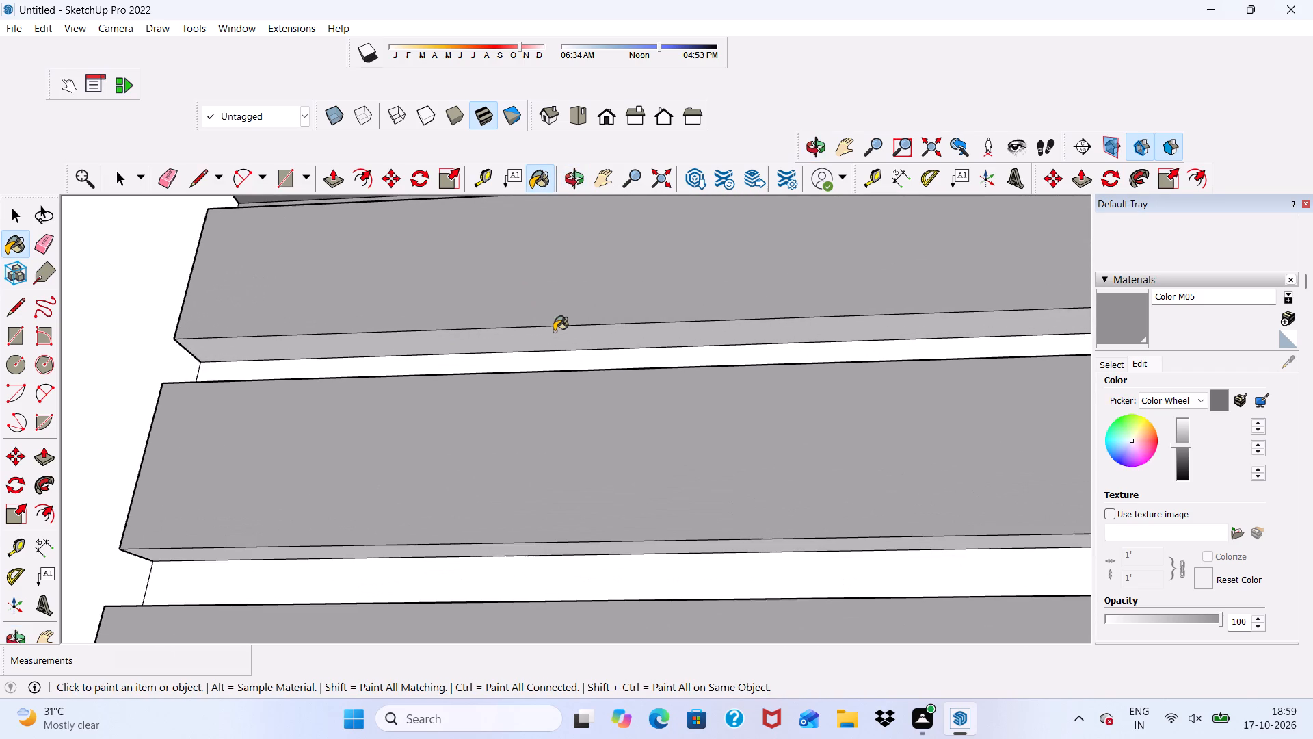
{"action": "left_click", "coordinate": [554, 331]}
{"action": "left_click", "coordinate": [548, 365]}
{"action": "scroll", "coordinate": [488, 605], "scroll_direction": "up", "scroll_amount": 3}
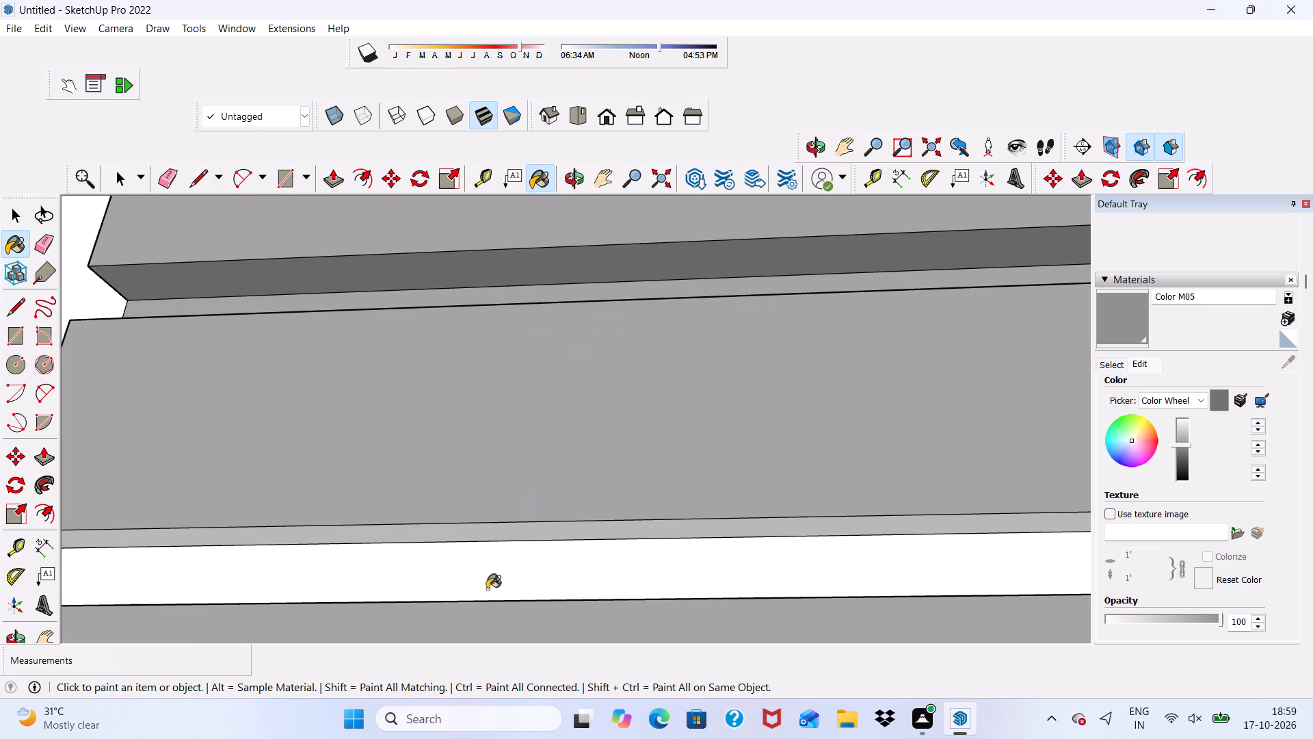
{"action": "left_click", "coordinate": [487, 589]}
{"action": "left_click", "coordinate": [501, 535]}
Paint the underside of the following board and the last visible white recessed strip below it with Color M05.
{"action": "scroll", "coordinate": [520, 445], "scroll_direction": "down", "scroll_amount": 10}
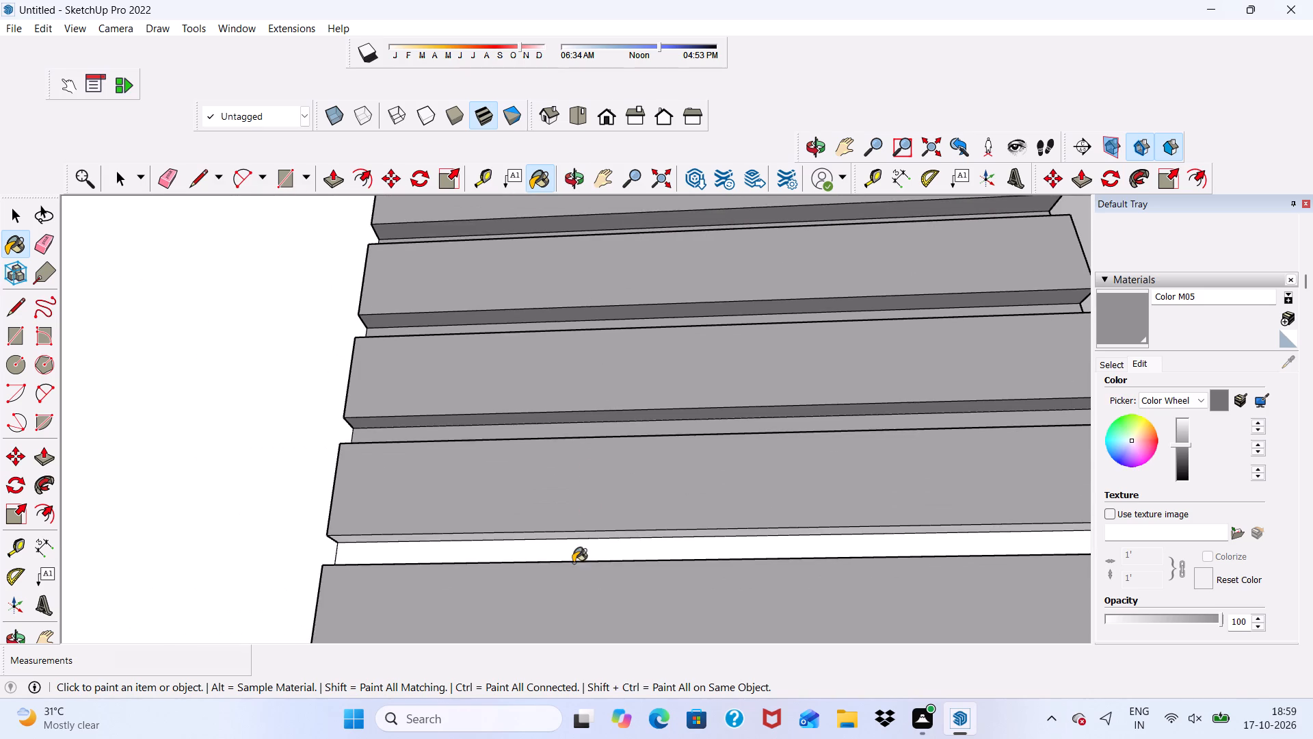
{"action": "middle_click_drag", "start_coordinate": [573, 562], "coordinate": [573, 465]}
{"action": "scroll", "coordinate": [573, 465], "scroll_direction": "up", "scroll_amount": 4}
{"action": "left_click", "coordinate": [566, 480]}
{"action": "left_click", "coordinate": [566, 505]}
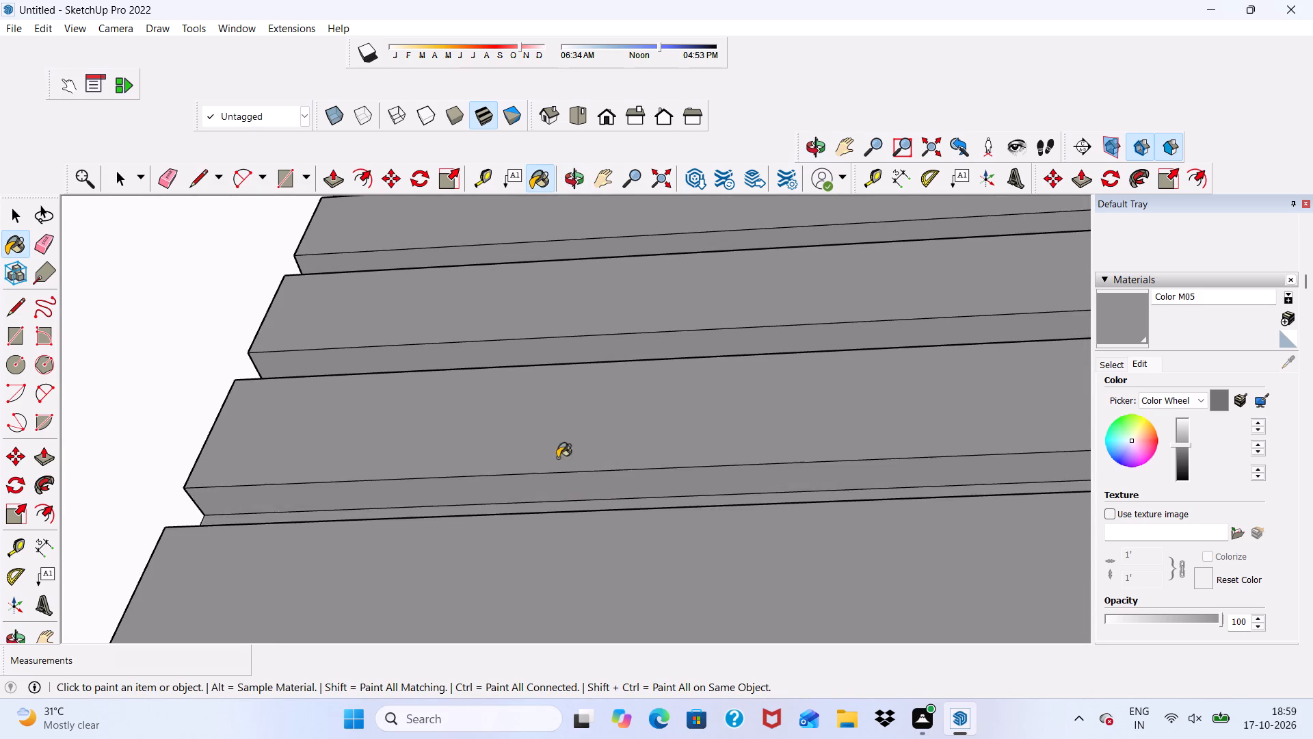
Paint the white undersides of the boards near the bottom of the cladding column with Color M05.
{"action": "scroll", "coordinate": [545, 458], "scroll_direction": "down", "scroll_amount": 7}
{"action": "middle_click_drag", "start_coordinate": [553, 564], "coordinate": [559, 461]}
{"action": "scroll", "coordinate": [559, 461], "scroll_direction": "up", "scroll_amount": 3}
{"action": "left_click", "coordinate": [553, 478]}
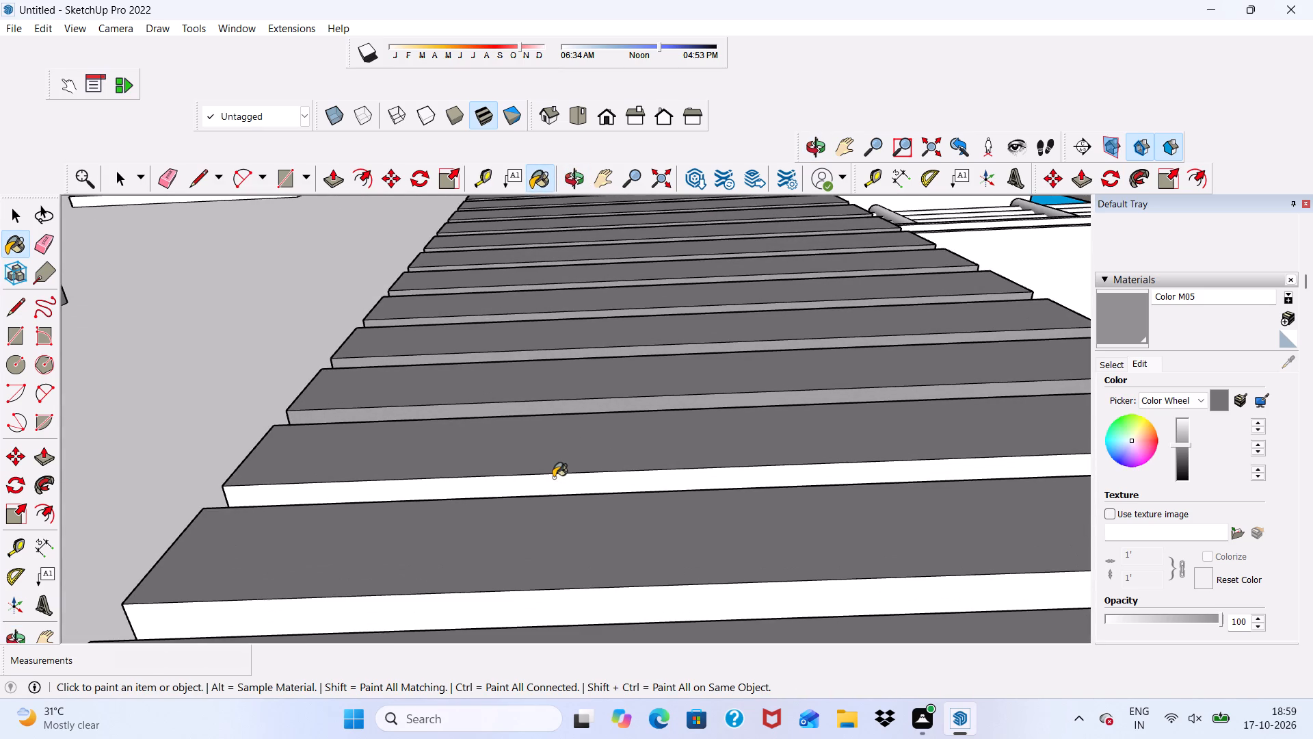
{"action": "scroll", "coordinate": [518, 535], "scroll_direction": "down", "scroll_amount": 2}
{"action": "scroll", "coordinate": [518, 501], "scroll_direction": "up", "scroll_amount": 2}
{"action": "scroll", "coordinate": [532, 398], "scroll_direction": "down", "scroll_amount": 5}
{"action": "left_click", "coordinate": [531, 532]}
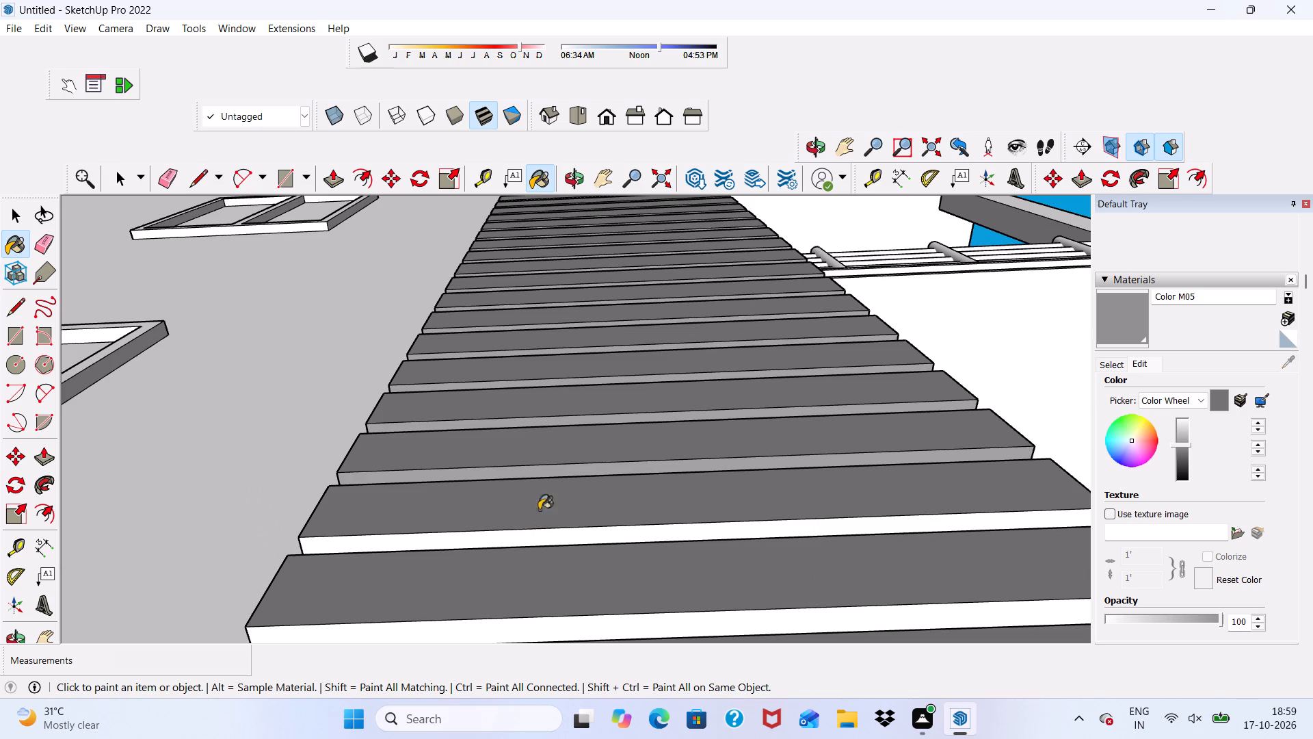
{"action": "scroll", "coordinate": [563, 349], "scroll_direction": "down", "scroll_amount": 5}
{"action": "scroll", "coordinate": [577, 539], "scroll_direction": "up", "scroll_amount": 4}
{"action": "left_click", "coordinate": [576, 535]}
Paint the second-lowest board's underside and both outer sections of the lowest board's underside with Color M05.
{"action": "scroll", "coordinate": [523, 531], "scroll_direction": "up", "scroll_amount": 2}
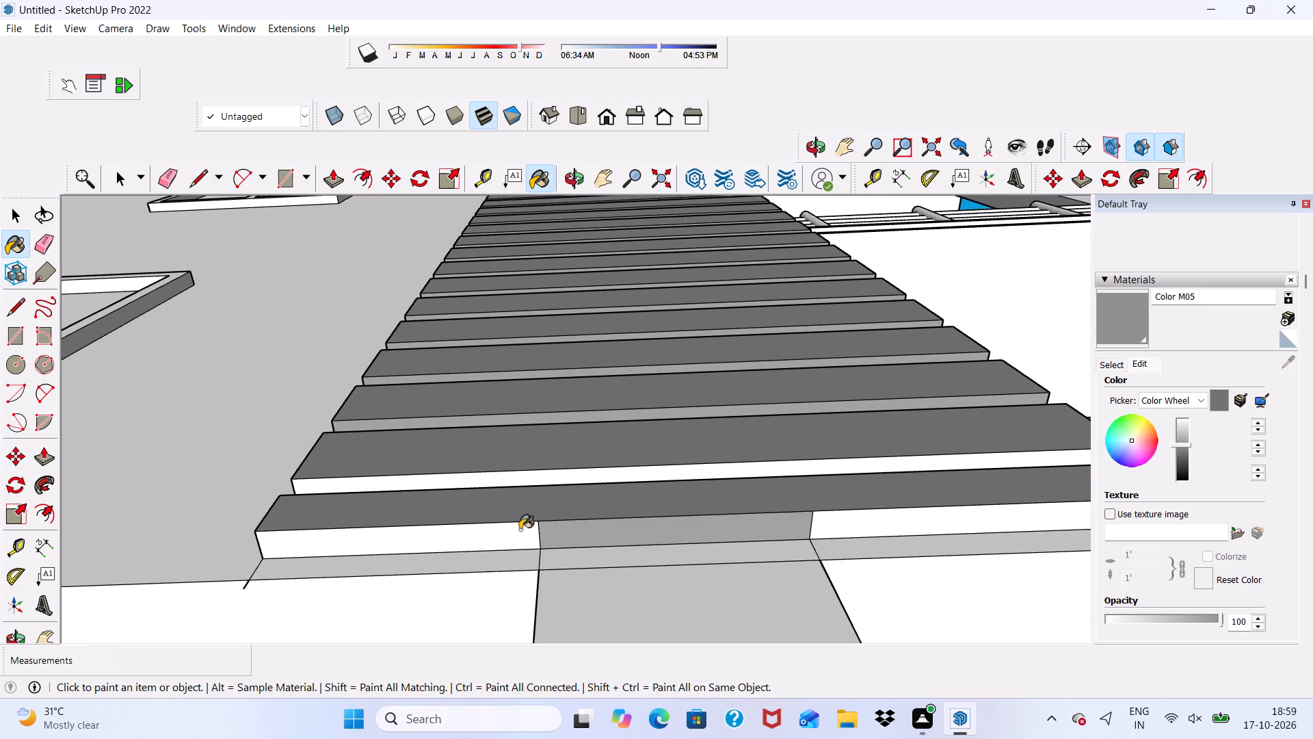
{"action": "left_click", "coordinate": [495, 532]}
{"action": "scroll", "coordinate": [495, 532], "scroll_direction": "up", "scroll_amount": 1}
{"action": "left_click", "coordinate": [476, 475]}
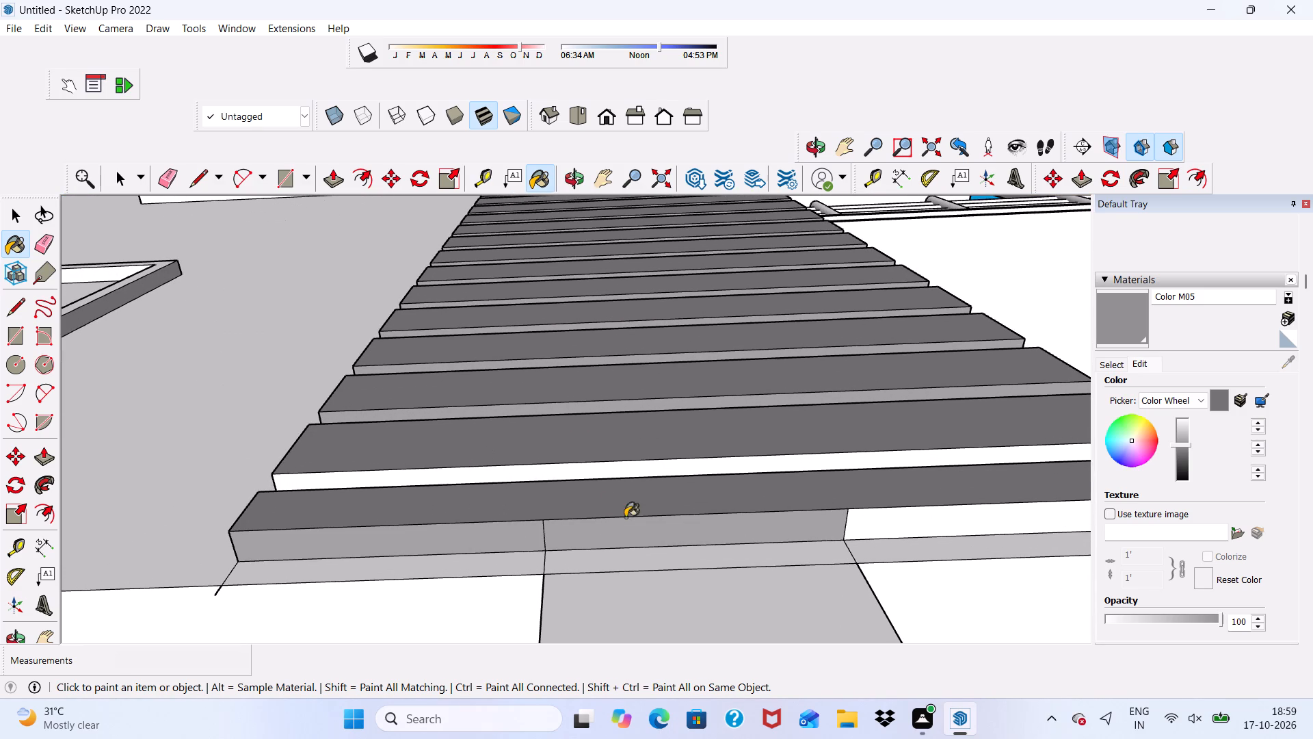
{"action": "left_click", "coordinate": [868, 524]}
Paint the middle of the lowest board's underside and the narrow strips below it beside the column with Color M05.
{"action": "left_click", "coordinate": [869, 551]}
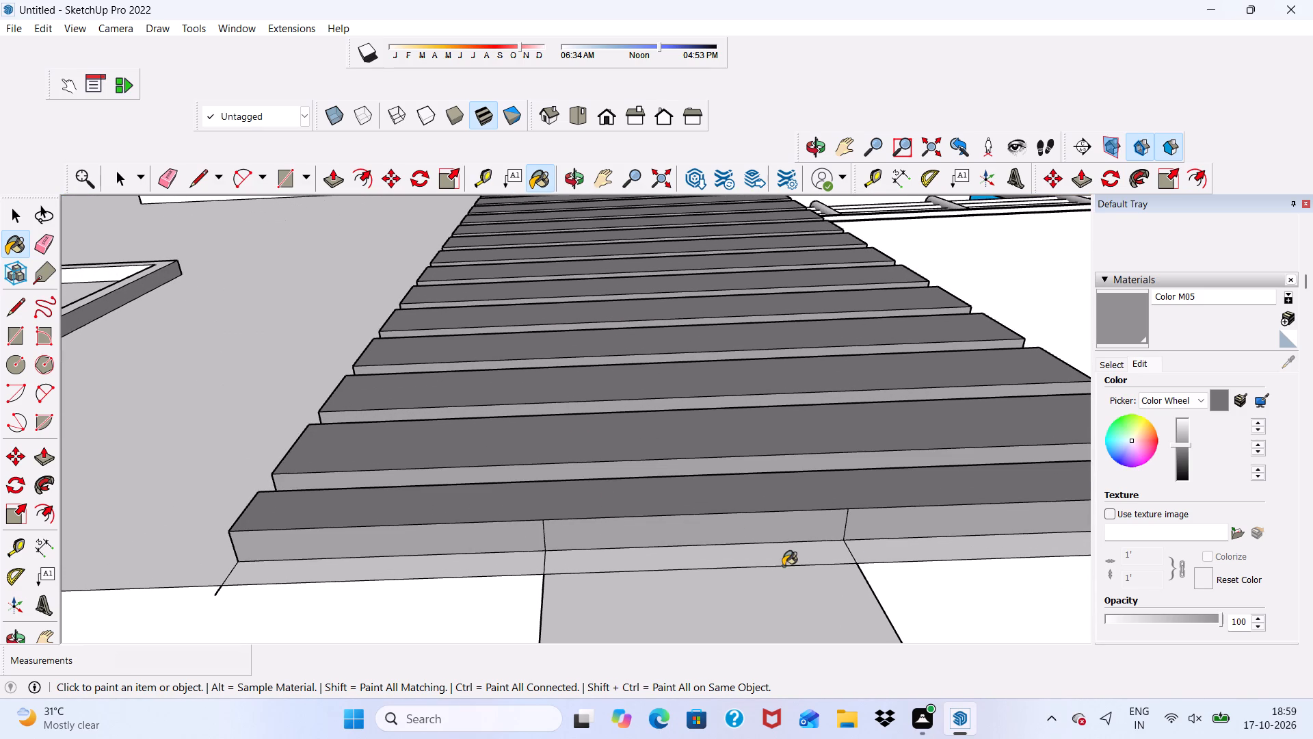
{"action": "left_click", "coordinate": [783, 566]}
{"action": "left_click", "coordinate": [706, 532]}
{"action": "left_click", "coordinate": [674, 555]}
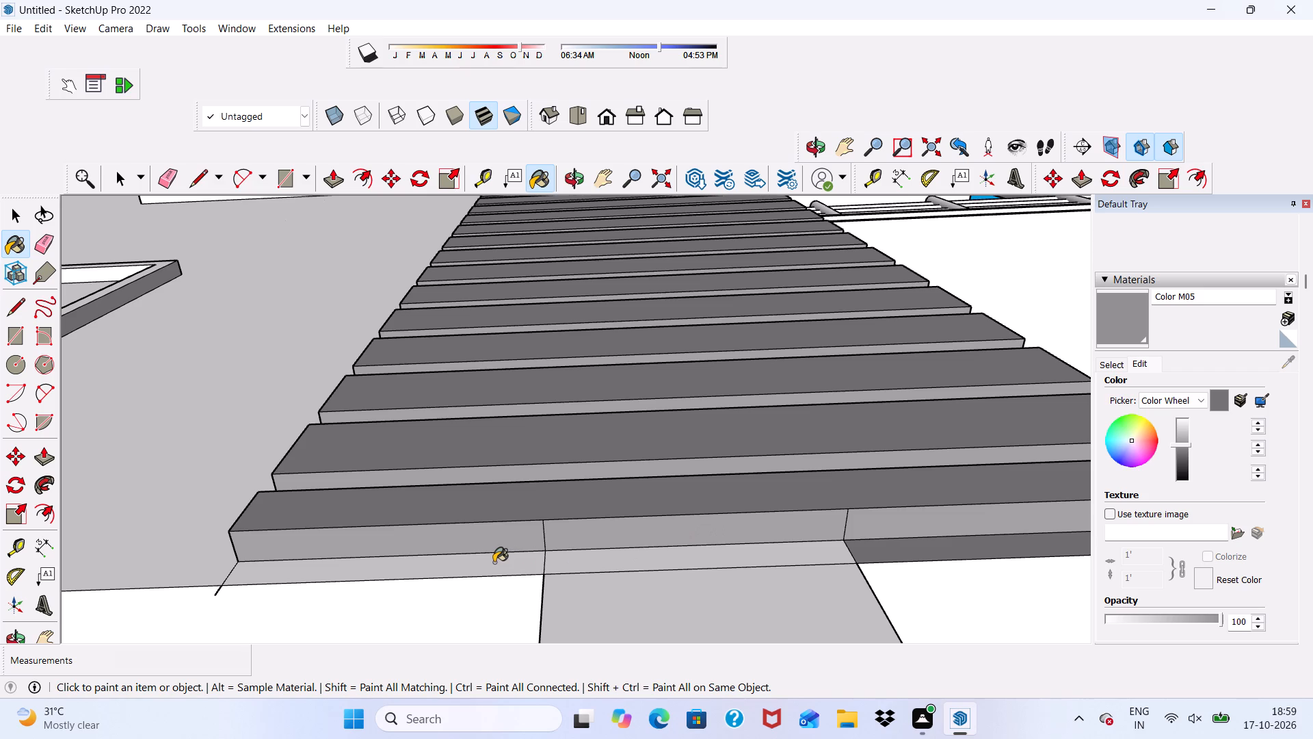
{"action": "left_click", "coordinate": [494, 562]}
{"action": "scroll", "coordinate": [608, 575], "scroll_direction": "up", "scroll_amount": 1}
{"action": "left_click", "coordinate": [656, 562]}
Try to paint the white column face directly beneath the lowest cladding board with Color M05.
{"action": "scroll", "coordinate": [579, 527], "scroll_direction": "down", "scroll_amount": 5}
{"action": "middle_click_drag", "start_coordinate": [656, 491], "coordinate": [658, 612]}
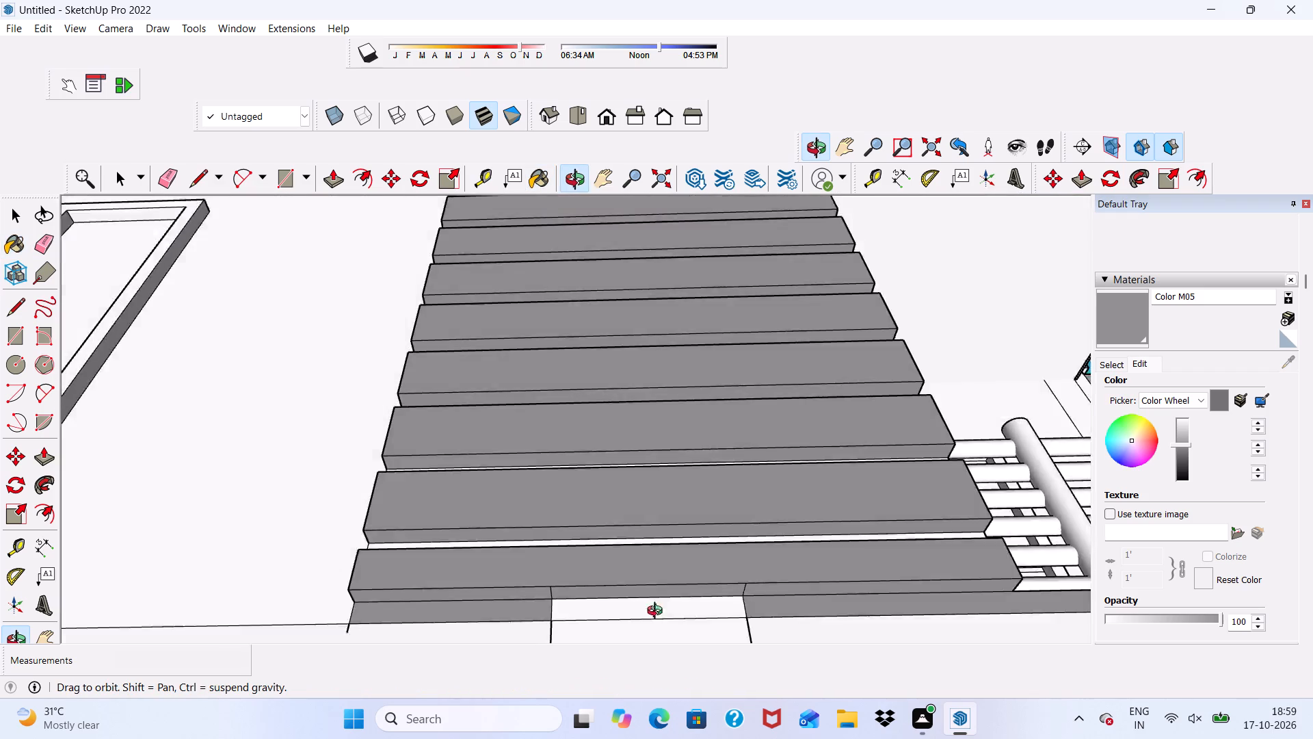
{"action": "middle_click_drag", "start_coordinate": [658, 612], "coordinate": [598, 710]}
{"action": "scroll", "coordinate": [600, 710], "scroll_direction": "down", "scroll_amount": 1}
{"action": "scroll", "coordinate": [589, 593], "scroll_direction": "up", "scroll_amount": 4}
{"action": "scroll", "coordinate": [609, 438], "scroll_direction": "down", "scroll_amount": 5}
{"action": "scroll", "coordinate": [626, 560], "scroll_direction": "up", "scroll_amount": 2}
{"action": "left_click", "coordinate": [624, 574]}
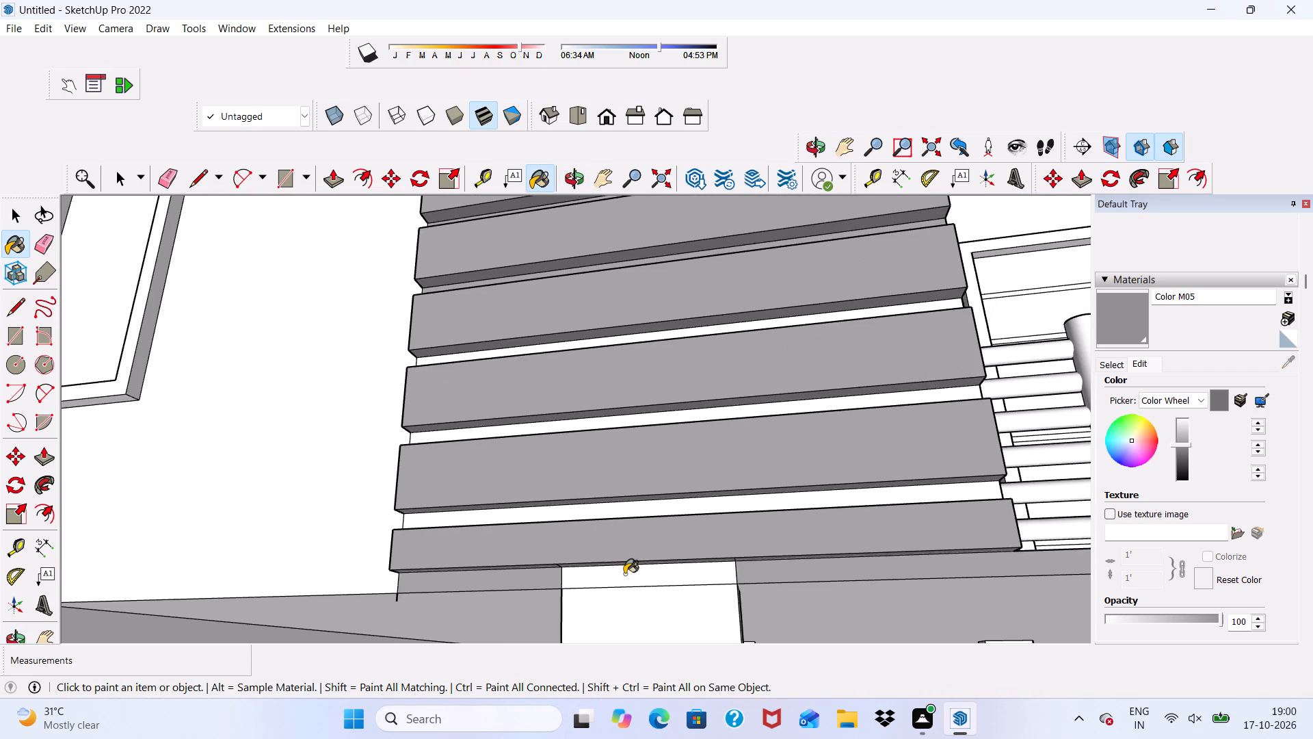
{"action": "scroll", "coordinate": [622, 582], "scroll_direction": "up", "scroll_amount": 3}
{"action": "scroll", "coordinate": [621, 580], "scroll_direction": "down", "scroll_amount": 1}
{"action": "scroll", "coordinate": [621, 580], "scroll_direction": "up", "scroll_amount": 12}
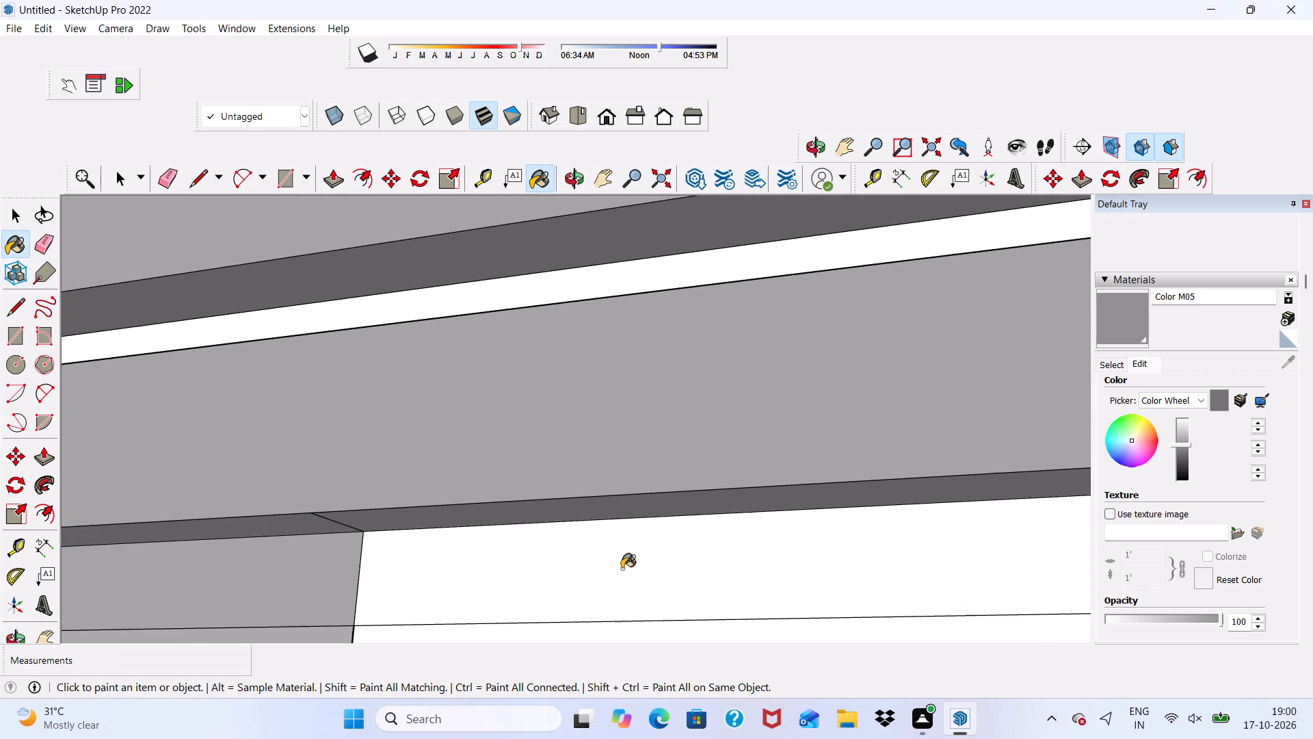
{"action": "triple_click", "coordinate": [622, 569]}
Paint the three white recessed strips above the lowest cladding boards with Color M05.
{"action": "scroll", "coordinate": [555, 515], "scroll_direction": "down", "scroll_amount": 6}
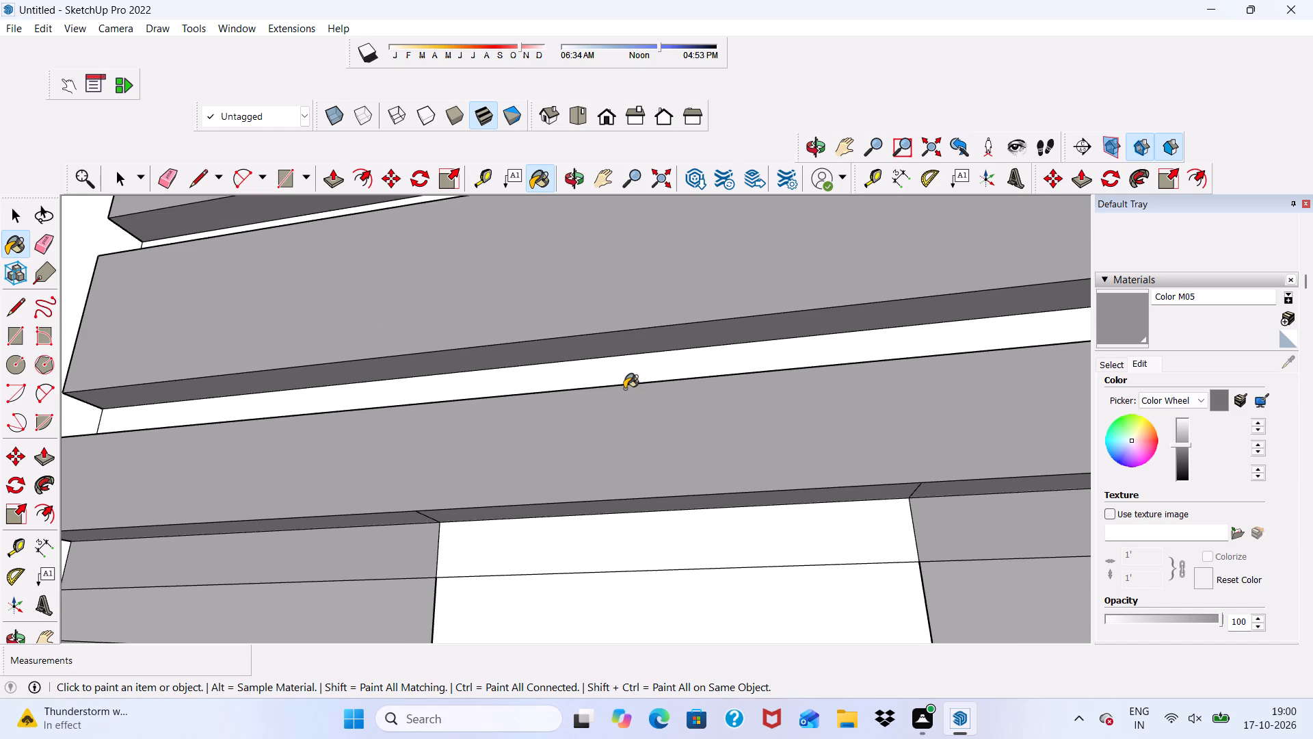
{"action": "scroll", "coordinate": [672, 379], "scroll_direction": "up", "scroll_amount": 1}
{"action": "left_click", "coordinate": [671, 373]}
{"action": "scroll", "coordinate": [666, 363], "scroll_direction": "down", "scroll_amount": 10}
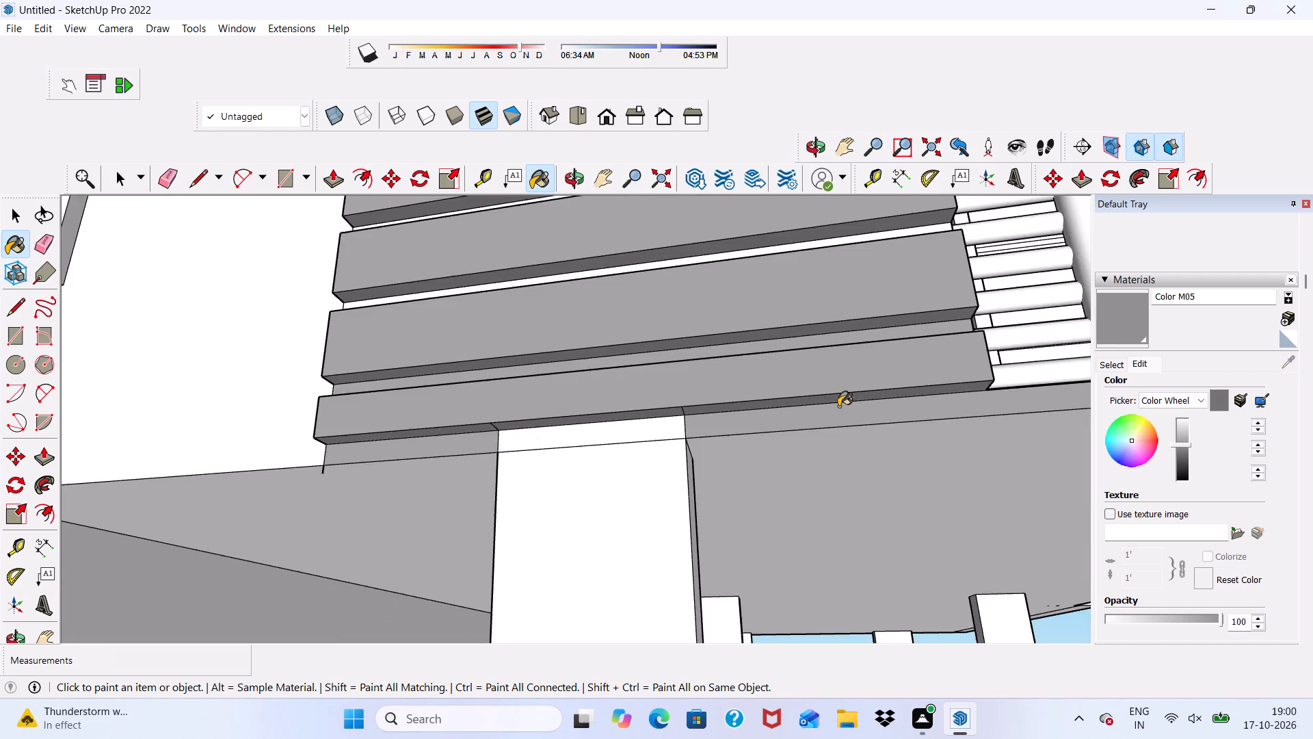
{"action": "scroll", "coordinate": [838, 406], "scroll_direction": "down", "scroll_amount": 6}
{"action": "scroll", "coordinate": [740, 300], "scroll_direction": "up", "scroll_amount": 1}
{"action": "scroll", "coordinate": [742, 302], "scroll_direction": "down", "scroll_amount": 1}
{"action": "middle_click_drag", "start_coordinate": [742, 308], "coordinate": [708, 496]}
{"action": "scroll", "coordinate": [691, 372], "scroll_direction": "up", "scroll_amount": 7}
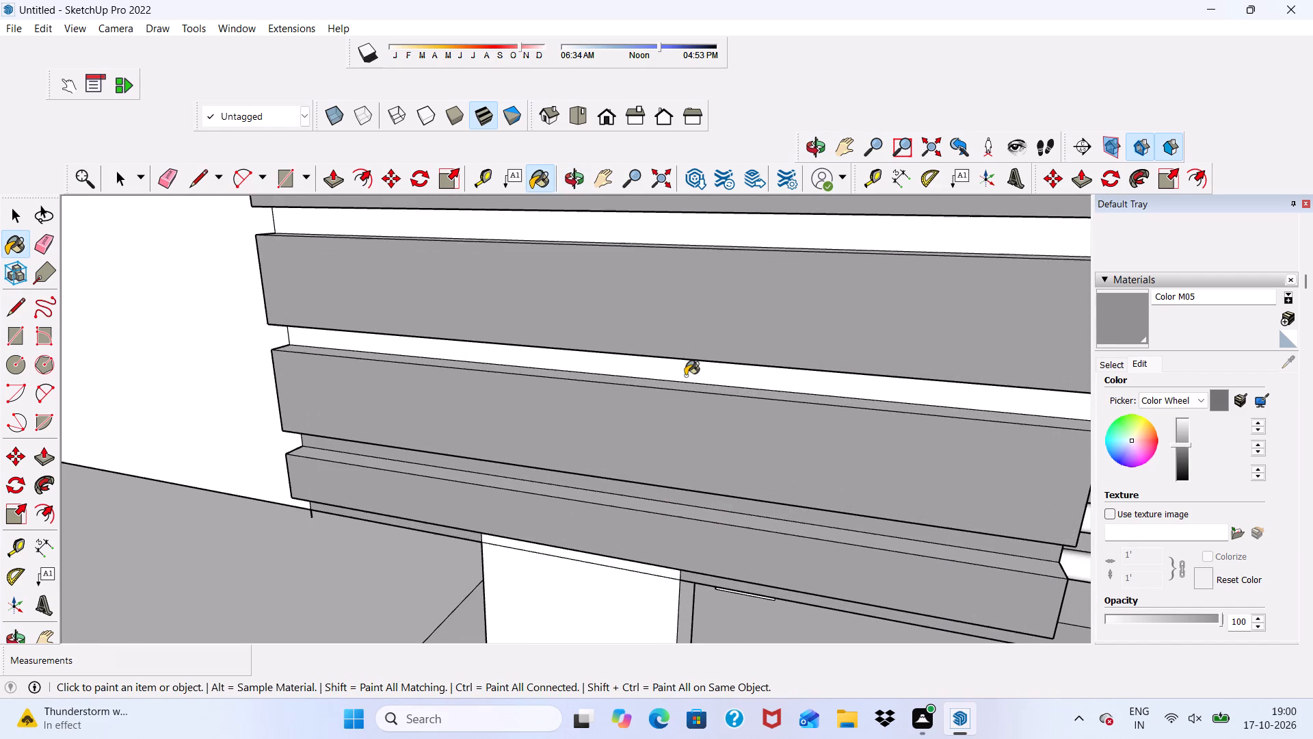
{"action": "left_click", "coordinate": [685, 376]}
{"action": "left_click", "coordinate": [658, 231]}
Paint the white top edges of two boards in the lower part of the cladding column with Color M05.
{"action": "scroll", "coordinate": [620, 294], "scroll_direction": "down", "scroll_amount": 15}
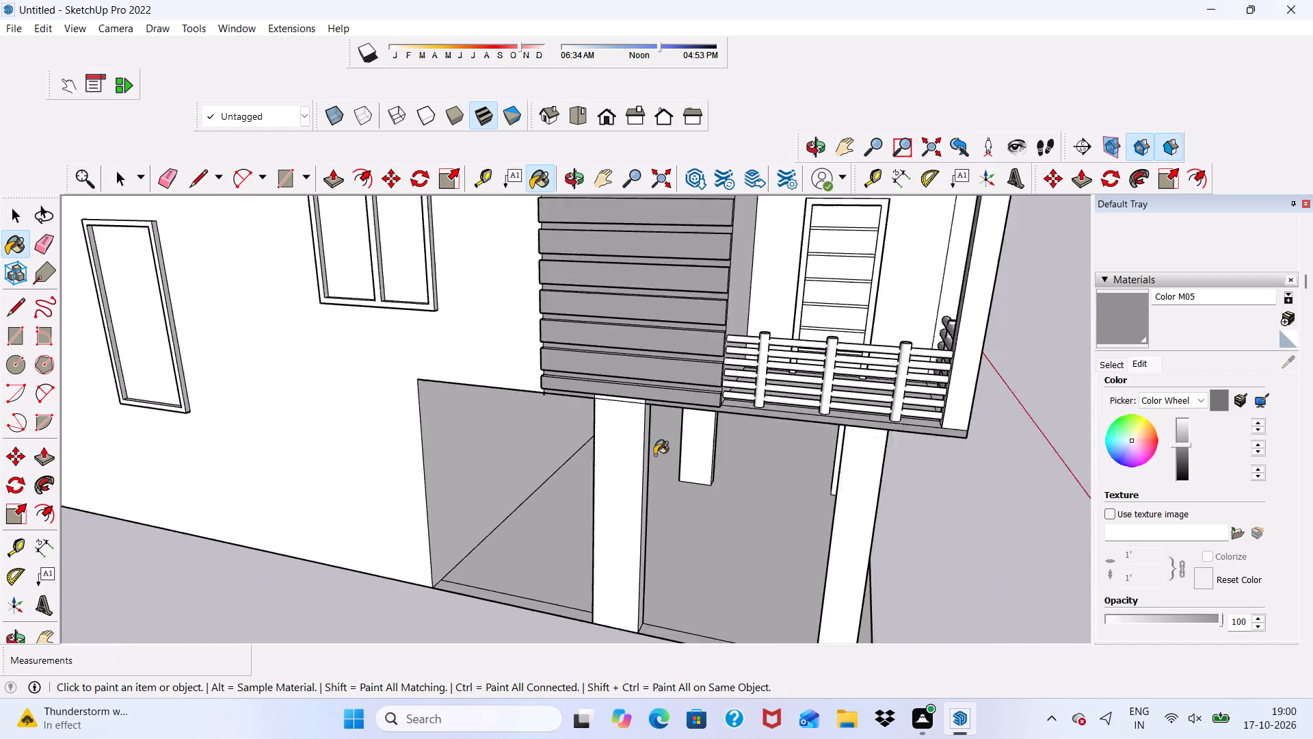
{"action": "scroll", "coordinate": [654, 455], "scroll_direction": "down", "scroll_amount": 13}
{"action": "middle_click_drag", "start_coordinate": [626, 246], "coordinate": [832, 420]}
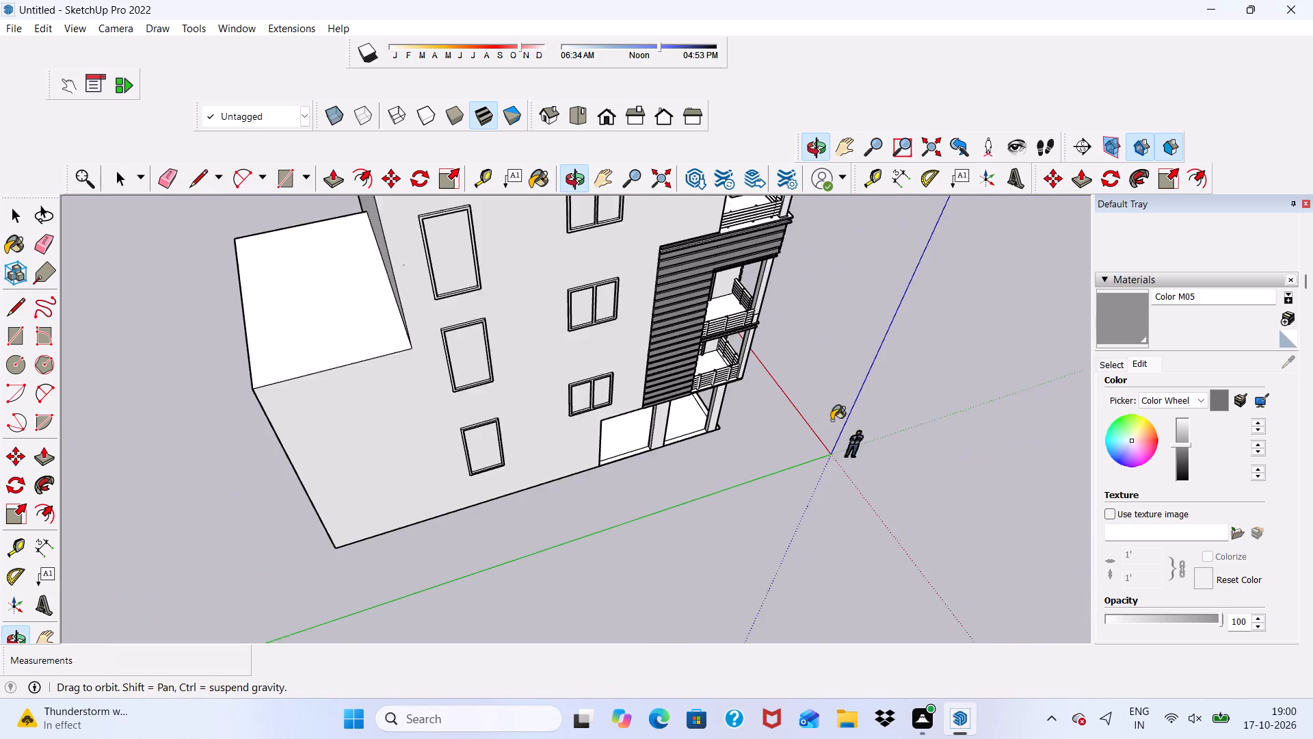
{"action": "middle_click_drag", "start_coordinate": [832, 420], "coordinate": [832, 412]}
{"action": "scroll", "coordinate": [700, 277], "scroll_direction": "up", "scroll_amount": 9}
{"action": "scroll", "coordinate": [661, 179], "scroll_direction": "down", "scroll_amount": 1}
{"action": "scroll", "coordinate": [698, 270], "scroll_direction": "up", "scroll_amount": 10}
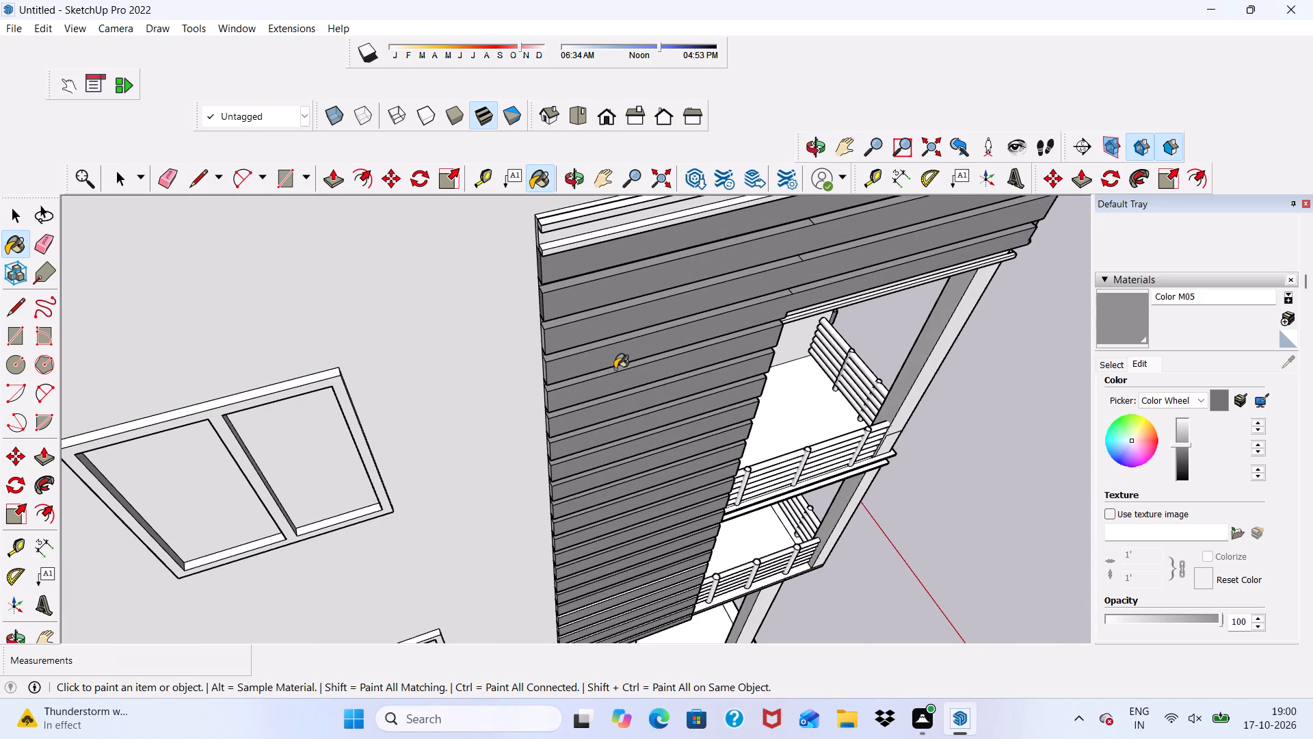
{"action": "scroll", "coordinate": [553, 114], "scroll_direction": "up", "scroll_amount": 1}
{"action": "scroll", "coordinate": [556, 136], "scroll_direction": "down", "scroll_amount": 4}
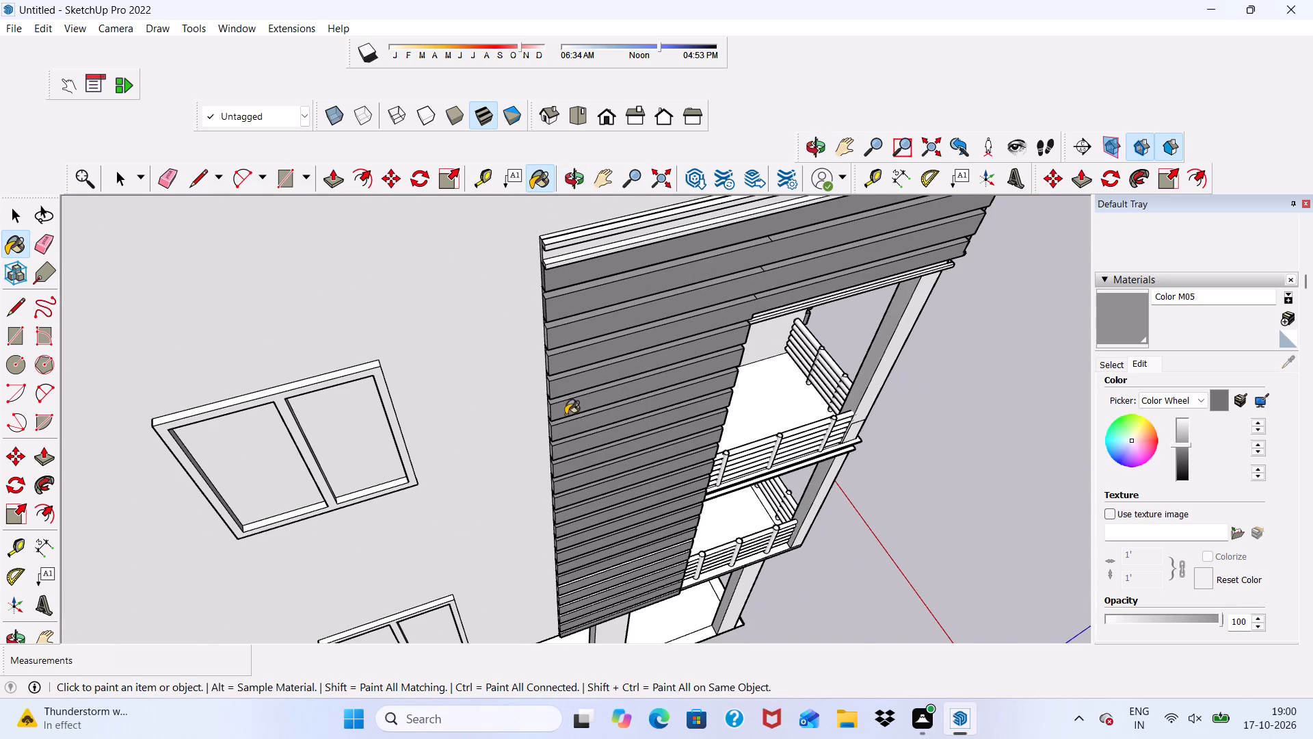
{"action": "scroll", "coordinate": [635, 665], "scroll_direction": "up", "scroll_amount": 20}
{"action": "scroll", "coordinate": [635, 665], "scroll_direction": "up", "scroll_amount": 5}
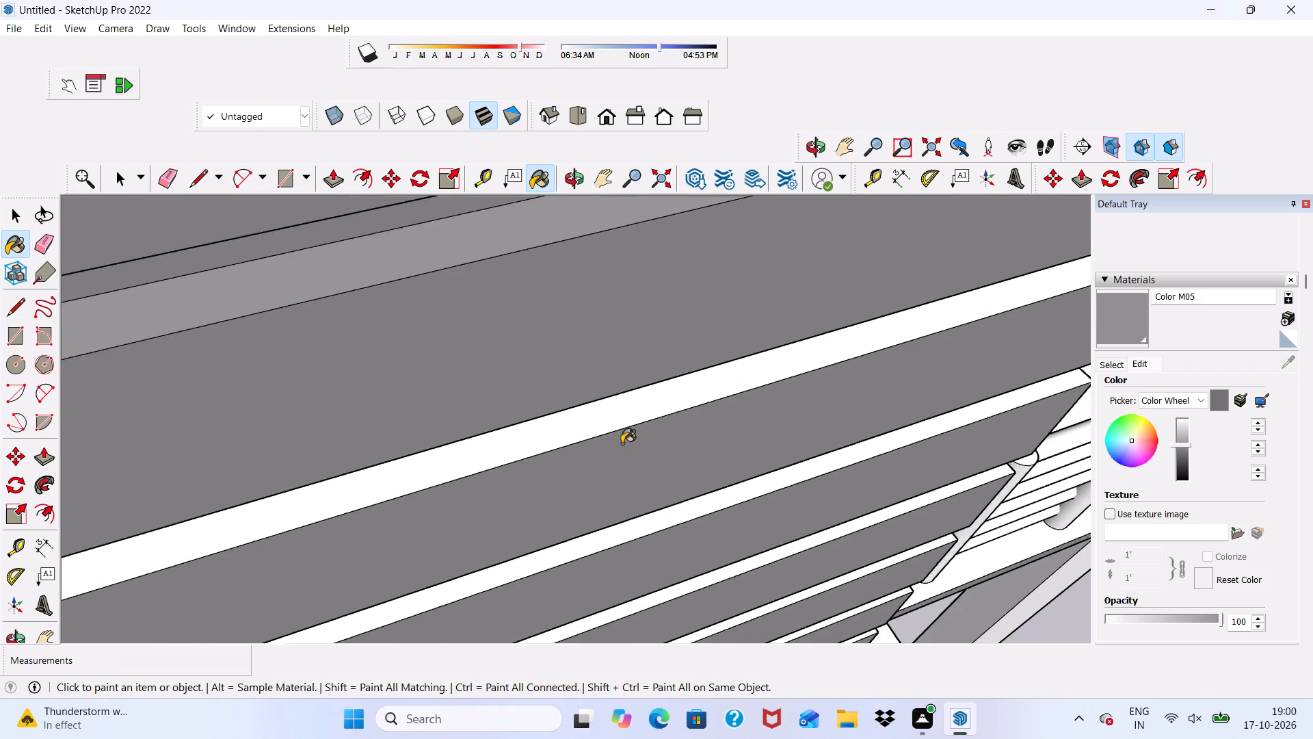
{"action": "scroll", "coordinate": [622, 443], "scroll_direction": "up", "scroll_amount": 1}
{"action": "left_click", "coordinate": [628, 417]}
{"action": "scroll", "coordinate": [628, 419], "scroll_direction": "down", "scroll_amount": 6}
{"action": "scroll", "coordinate": [635, 502], "scroll_direction": "up", "scroll_amount": 5}
{"action": "left_click", "coordinate": [635, 521]}
Paint the white top edges of the four remaining boards down to the lowest one with Color M05.
{"action": "scroll", "coordinate": [622, 239], "scroll_direction": "down", "scroll_amount": 3}
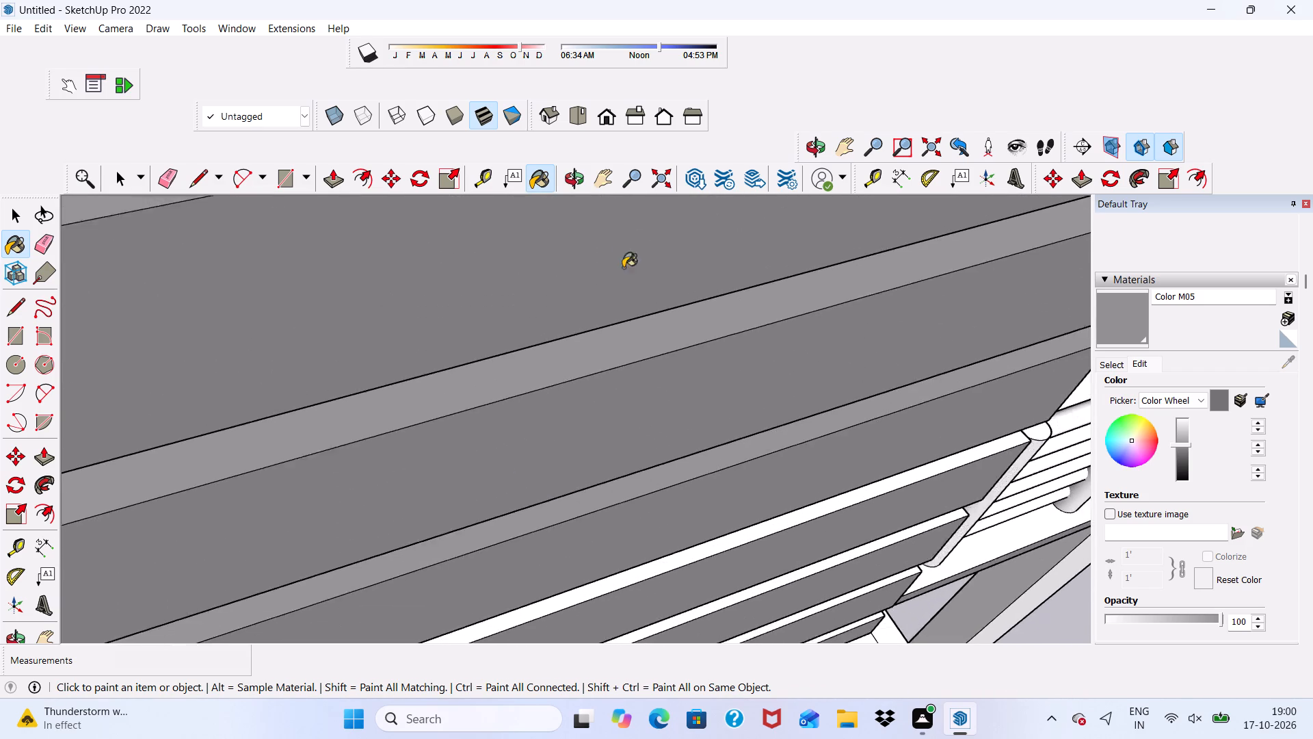
{"action": "scroll", "coordinate": [623, 268], "scroll_direction": "down", "scroll_amount": 4}
{"action": "scroll", "coordinate": [678, 474], "scroll_direction": "up", "scroll_amount": 6}
{"action": "left_click", "coordinate": [676, 485]}
{"action": "scroll", "coordinate": [620, 290], "scroll_direction": "down", "scroll_amount": 7}
{"action": "scroll", "coordinate": [721, 476], "scroll_direction": "up", "scroll_amount": 6}
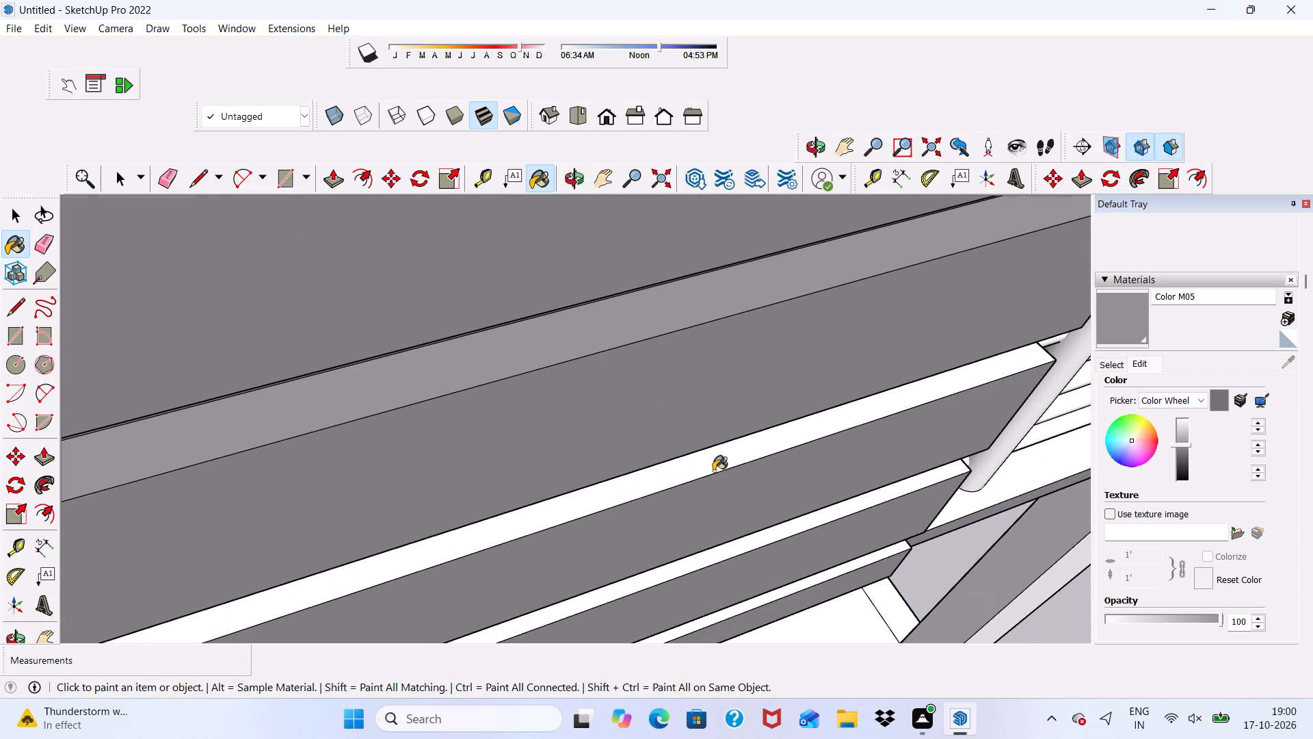
{"action": "left_click", "coordinate": [712, 452]}
{"action": "scroll", "coordinate": [488, 262], "scroll_direction": "down", "scroll_amount": 6}
{"action": "scroll", "coordinate": [566, 509], "scroll_direction": "up", "scroll_amount": 5}
{"action": "scroll", "coordinate": [564, 493], "scroll_direction": "down", "scroll_amount": 1}
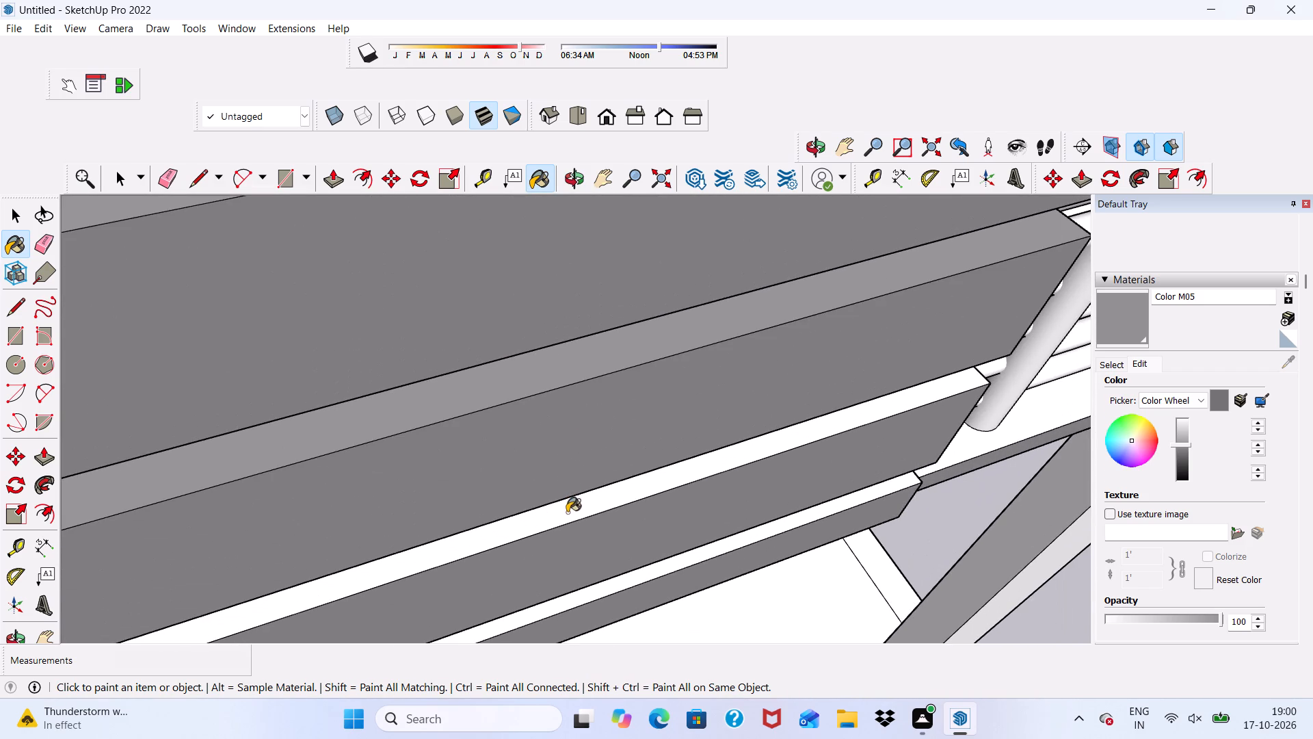
{"action": "left_click", "coordinate": [567, 513]}
{"action": "scroll", "coordinate": [465, 318], "scroll_direction": "down", "scroll_amount": 6}
{"action": "scroll", "coordinate": [583, 461], "scroll_direction": "up", "scroll_amount": 5}
{"action": "left_click", "coordinate": [576, 511]}
{"action": "scroll", "coordinate": [571, 397], "scroll_direction": "down", "scroll_amount": 10}
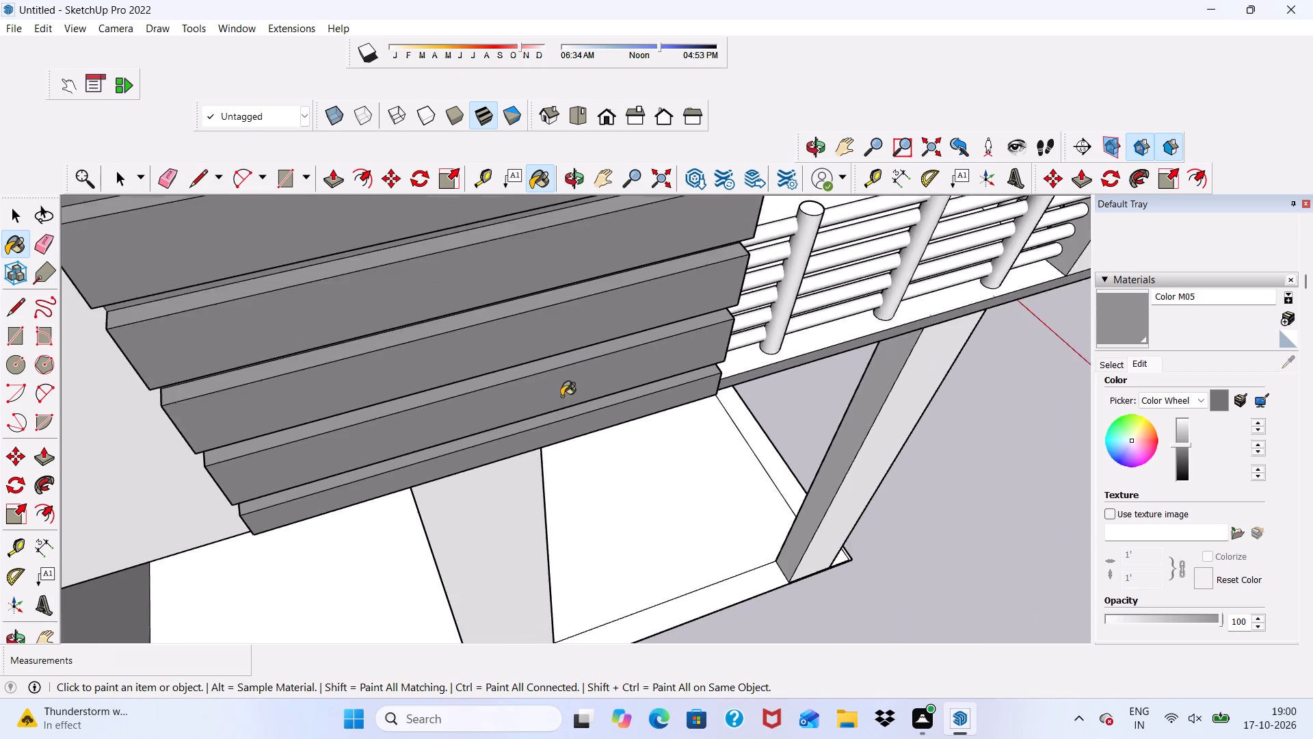
Paint the white side end faces of the five lowest cladding boards with Color M05.
{"action": "scroll", "coordinate": [561, 396], "scroll_direction": "down", "scroll_amount": 7}
{"action": "middle_click_drag", "start_coordinate": [515, 417], "coordinate": [802, 330]}
{"action": "scroll", "coordinate": [568, 540], "scroll_direction": "up", "scroll_amount": 5}
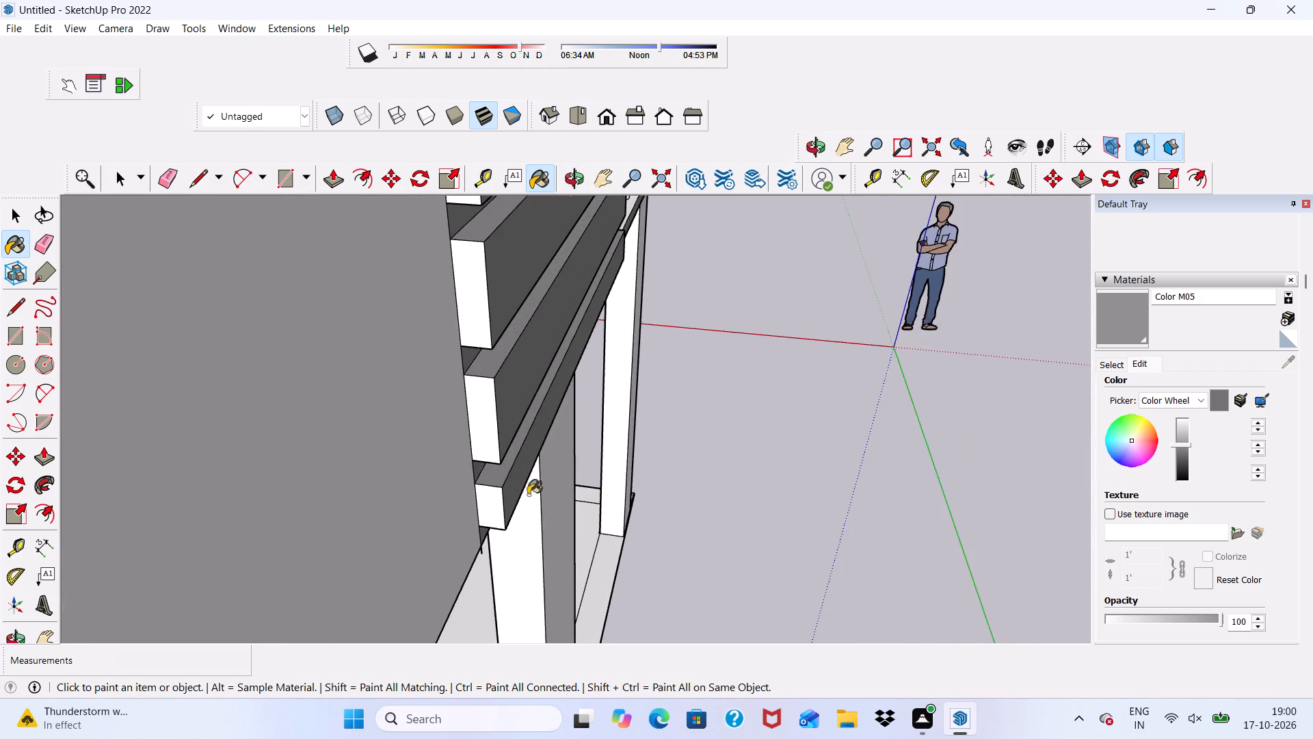
{"action": "scroll", "coordinate": [511, 489], "scroll_direction": "up", "scroll_amount": 7}
{"action": "left_click", "coordinate": [466, 497]}
{"action": "left_click", "coordinate": [451, 338]}
{"action": "scroll", "coordinate": [437, 494], "scroll_direction": "down", "scroll_amount": 6}
{"action": "scroll", "coordinate": [494, 548], "scroll_direction": "up", "scroll_amount": 1}
{"action": "scroll", "coordinate": [494, 462], "scroll_direction": "down", "scroll_amount": 7}
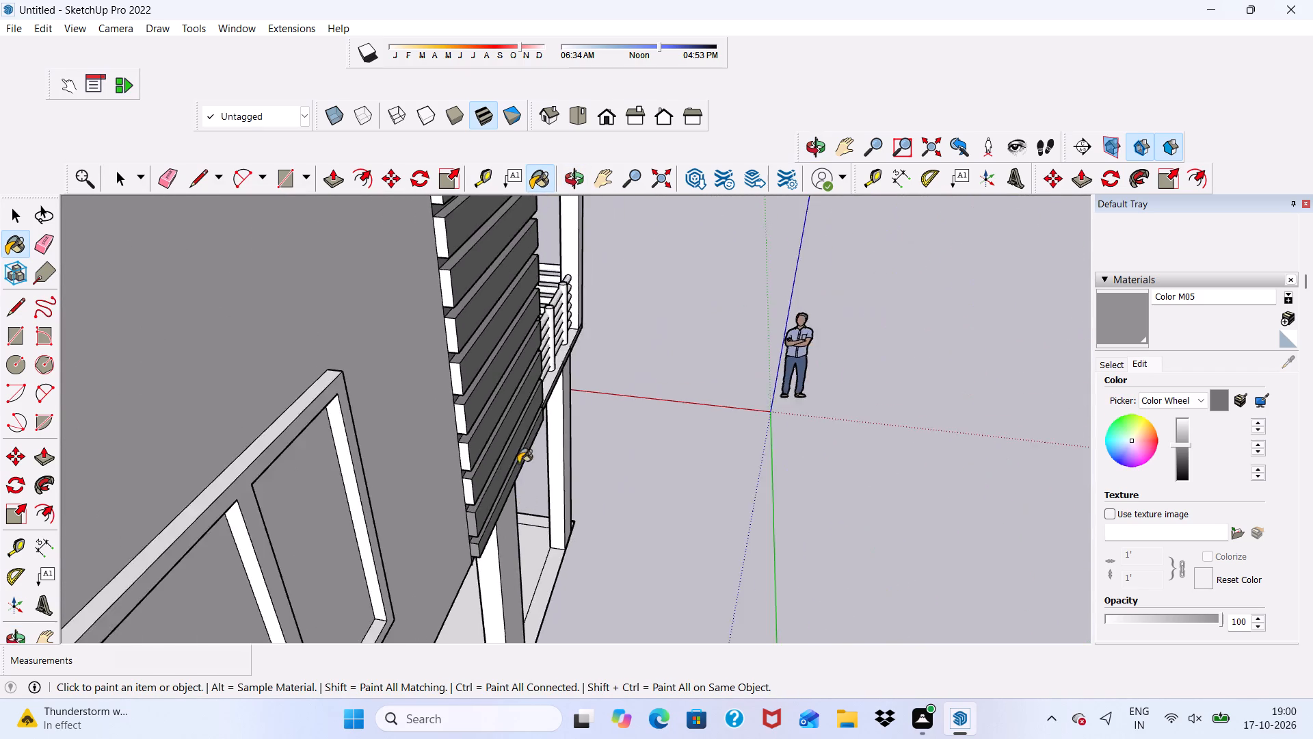
{"action": "scroll", "coordinate": [512, 450], "scroll_direction": "up", "scroll_amount": 9}
{"action": "left_click", "coordinate": [478, 528]}
{"action": "left_click", "coordinate": [462, 395]}
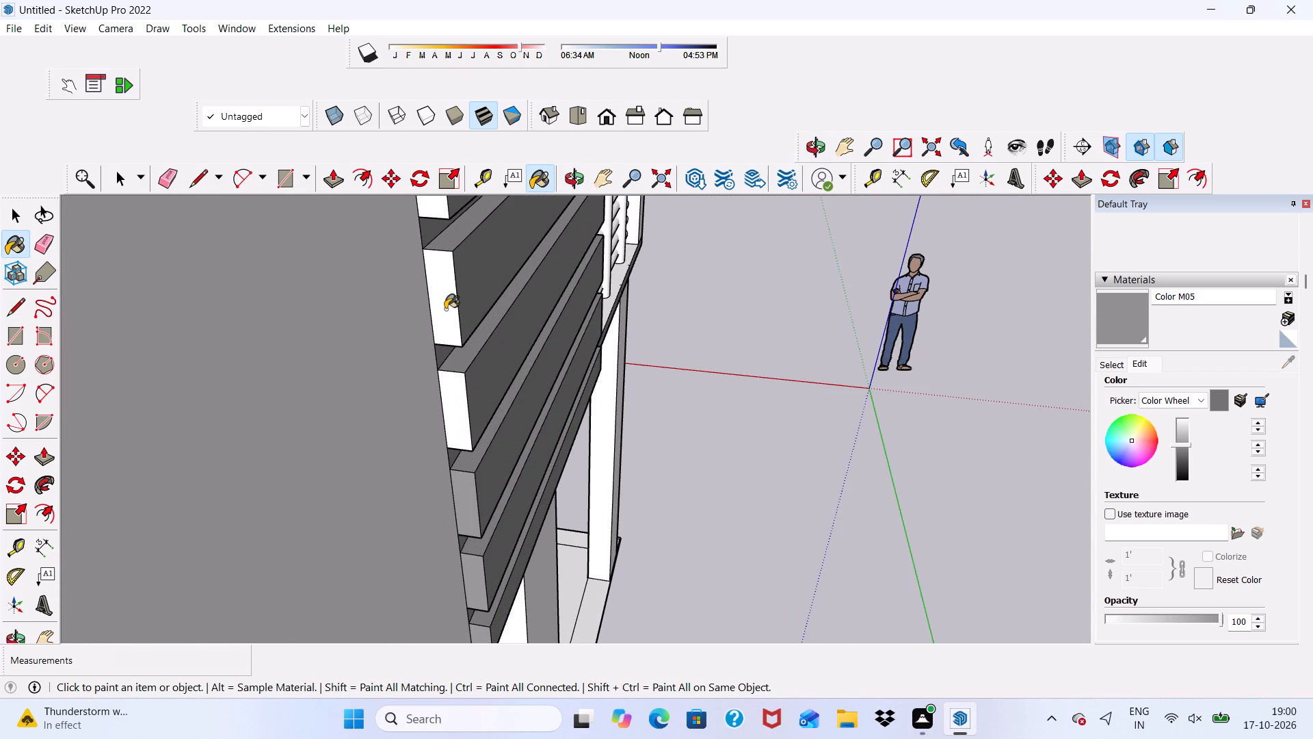
{"action": "left_click", "coordinate": [445, 272]}
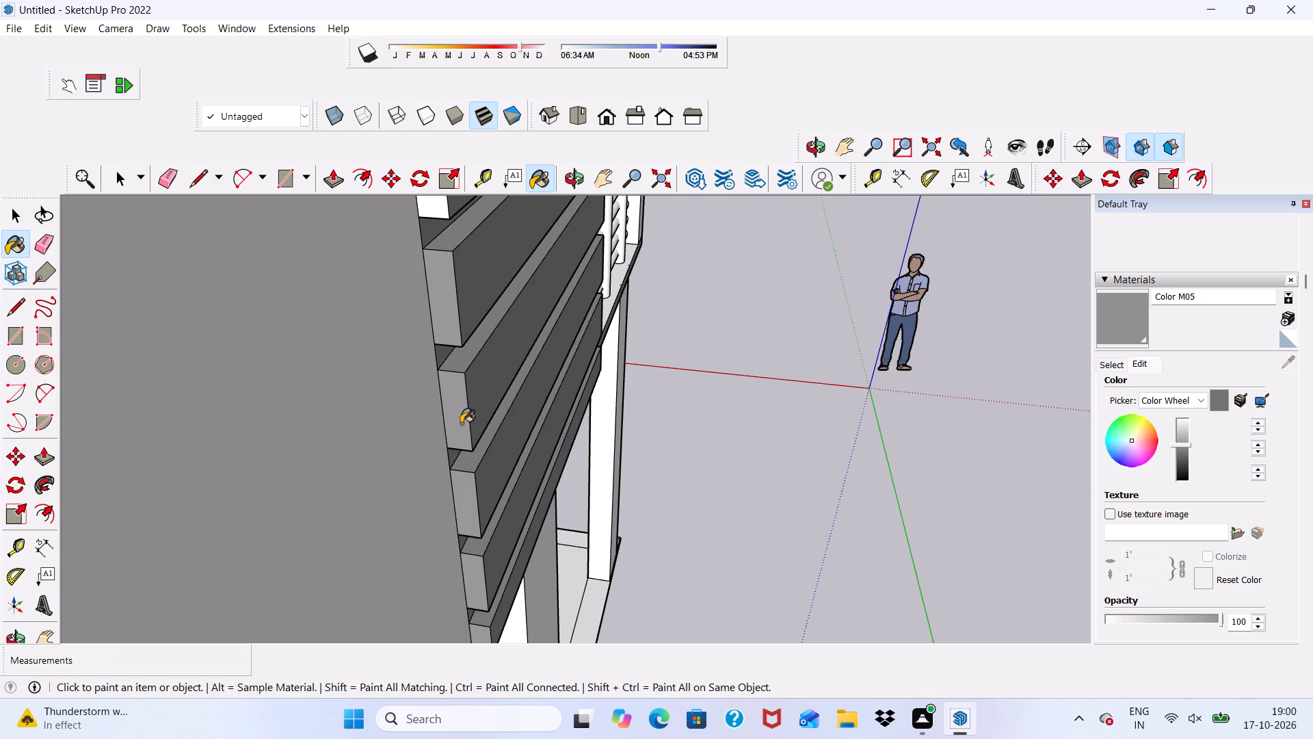
Paint the white end faces of the next four boards up the cladding column with Color M05.
{"action": "scroll", "coordinate": [468, 432], "scroll_direction": "down", "scroll_amount": 7}
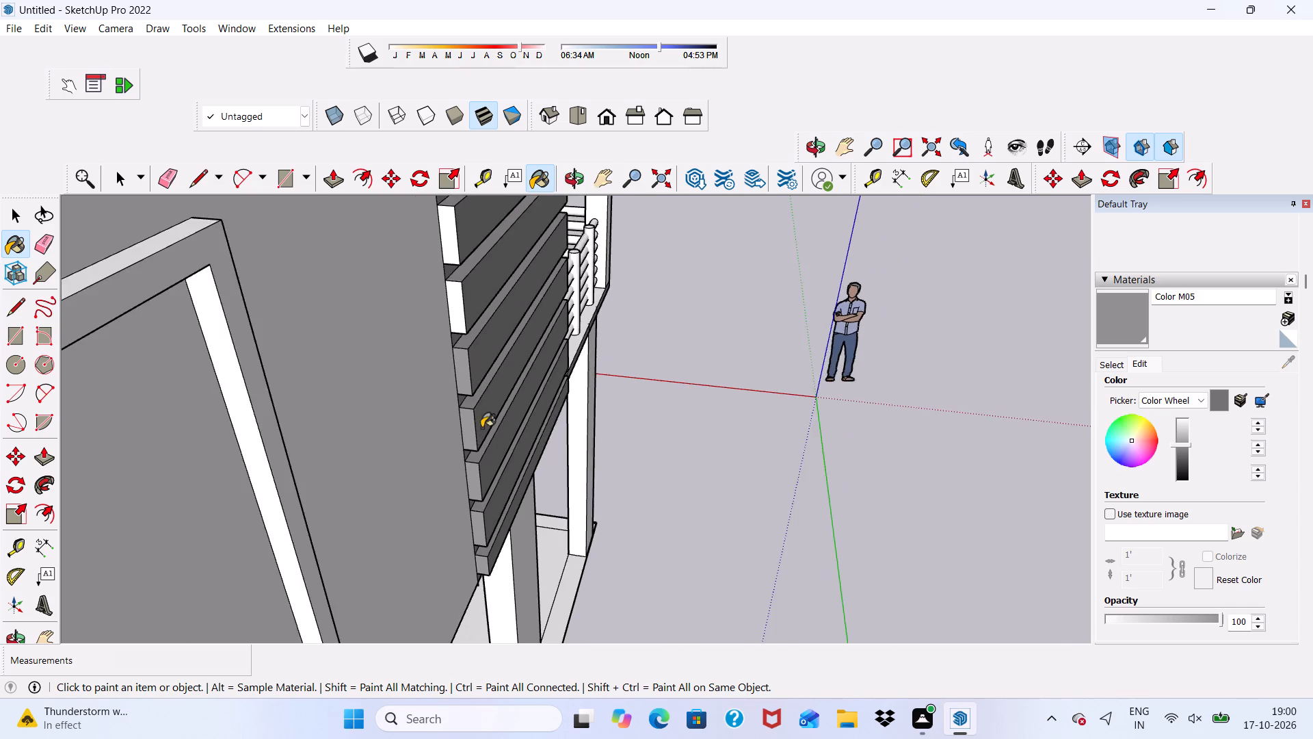
{"action": "scroll", "coordinate": [481, 428], "scroll_direction": "down", "scroll_amount": 6}
{"action": "scroll", "coordinate": [488, 501], "scroll_direction": "up", "scroll_amount": 12}
{"action": "left_click", "coordinate": [433, 357]}
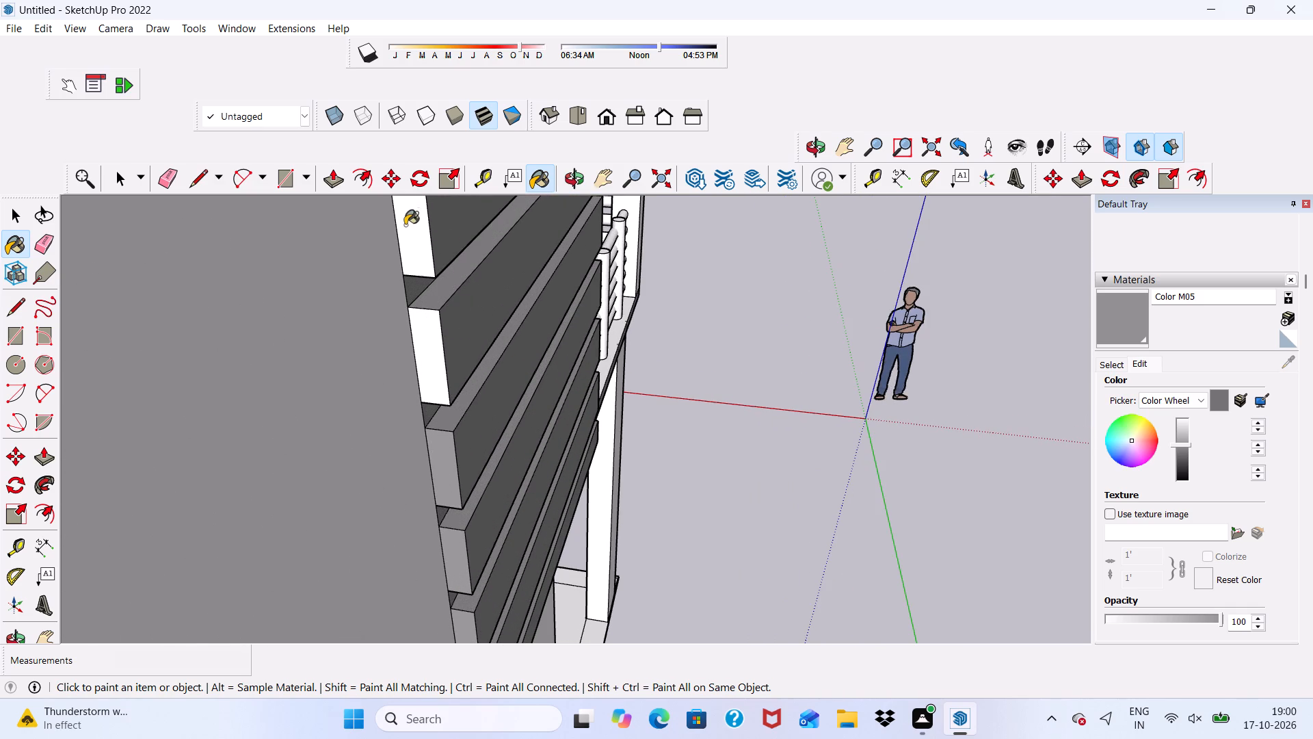
{"action": "left_click", "coordinate": [405, 225]}
{"action": "scroll", "coordinate": [433, 373], "scroll_direction": "down", "scroll_amount": 12}
{"action": "scroll", "coordinate": [567, 515], "scroll_direction": "up", "scroll_amount": 6}
{"action": "scroll", "coordinate": [500, 233], "scroll_direction": "up", "scroll_amount": 4}
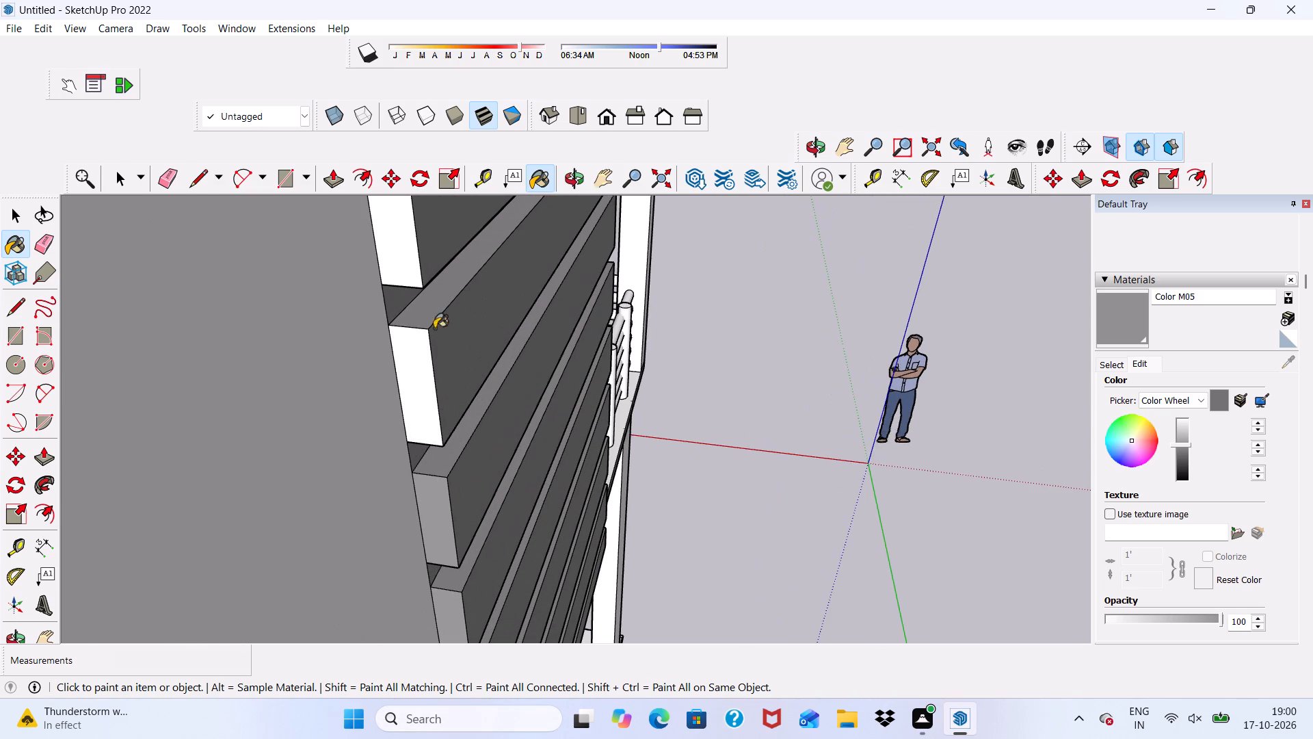
{"action": "left_click", "coordinate": [408, 374]}
{"action": "left_click", "coordinate": [409, 268]}
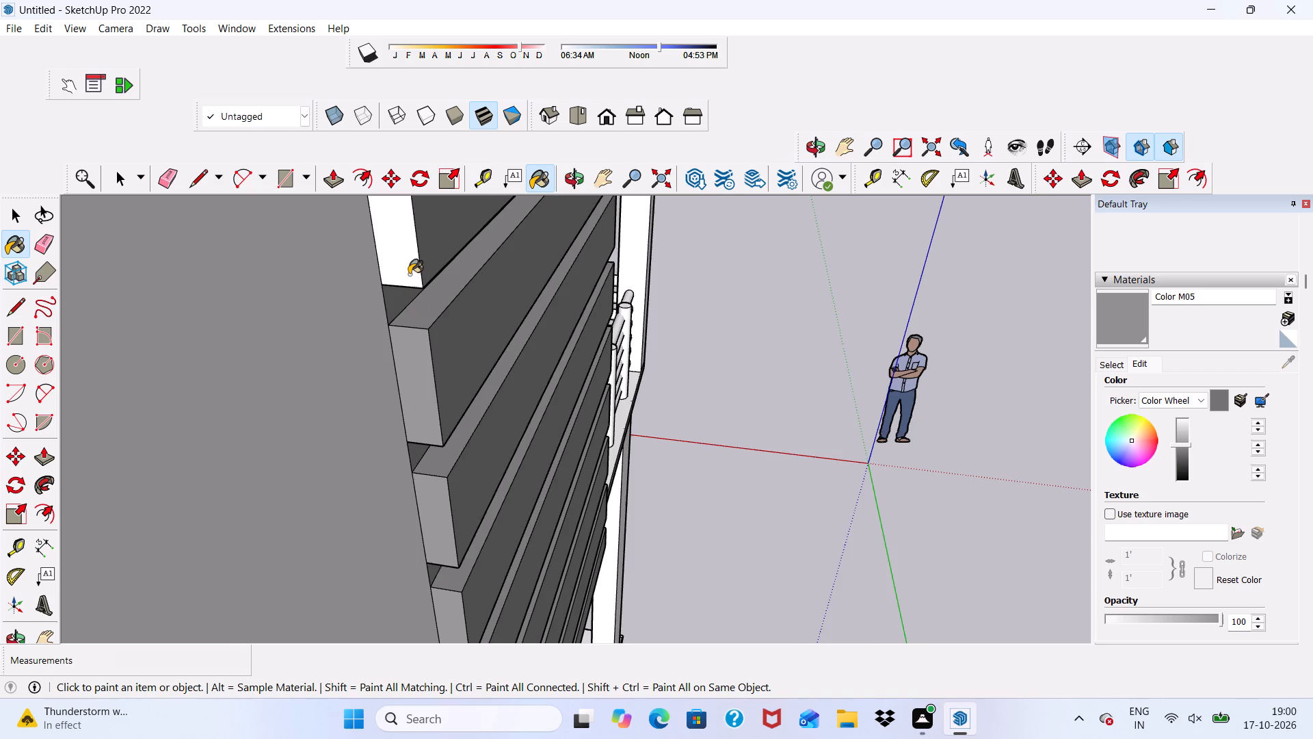
Paint the white end faces of the following three boards, level with the lower balcony railing, with Color M05.
{"action": "scroll", "coordinate": [419, 344], "scroll_direction": "down", "scroll_amount": 18}
{"action": "scroll", "coordinate": [457, 246], "scroll_direction": "up", "scroll_amount": 6}
{"action": "scroll", "coordinate": [423, 499], "scroll_direction": "up", "scroll_amount": 3}
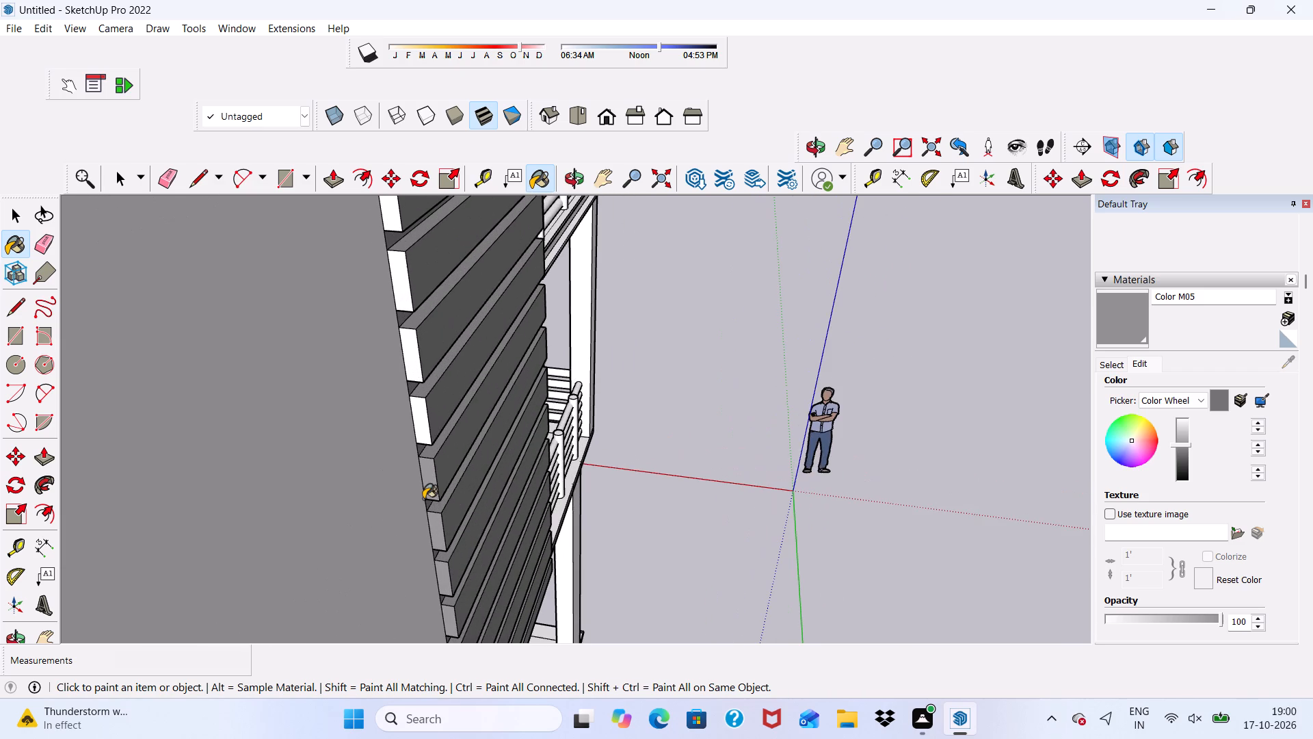
{"action": "left_click", "coordinate": [423, 422]}
{"action": "left_click", "coordinate": [407, 340]}
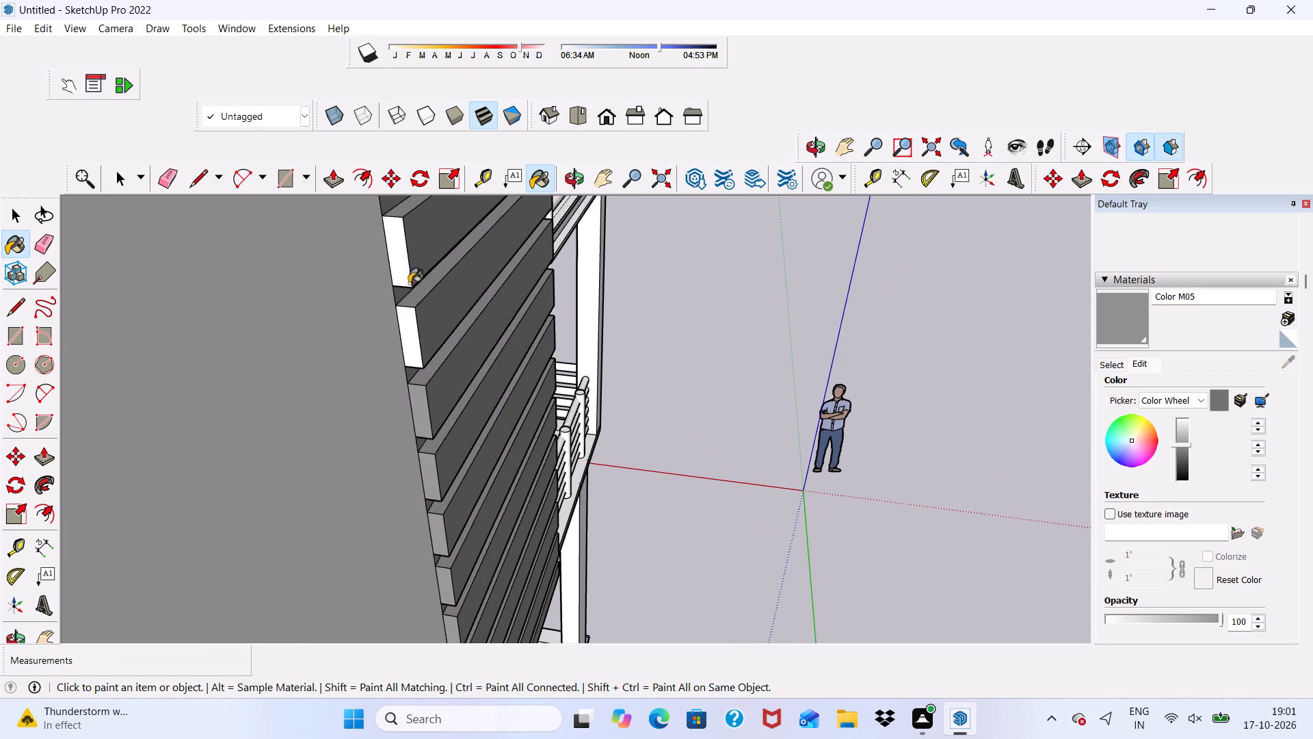
{"action": "left_click", "coordinate": [399, 247]}
Paint the white end faces of the next four boards, between the two balcony levels, with Color M05.
{"action": "scroll", "coordinate": [420, 340], "scroll_direction": "down", "scroll_amount": 11}
{"action": "scroll", "coordinate": [440, 302], "scroll_direction": "up", "scroll_amount": 6}
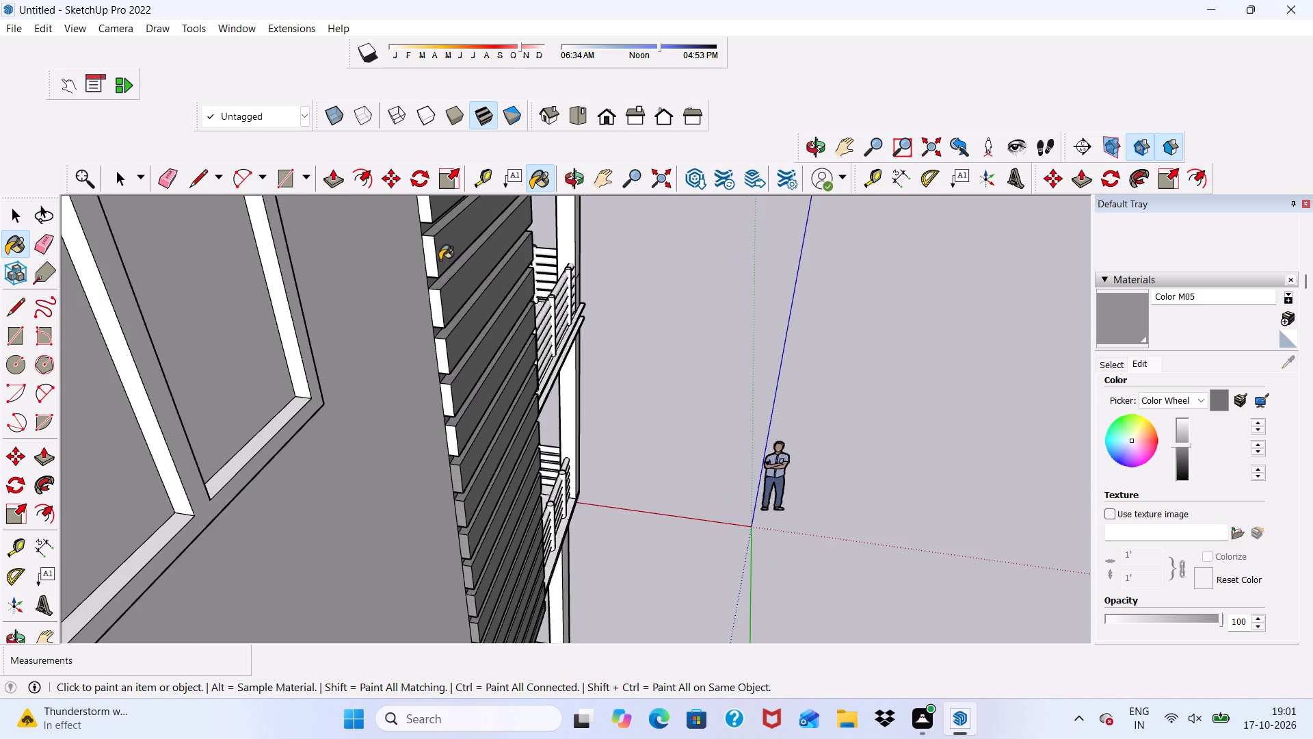
{"action": "scroll", "coordinate": [440, 411], "scroll_direction": "up", "scroll_amount": 1}
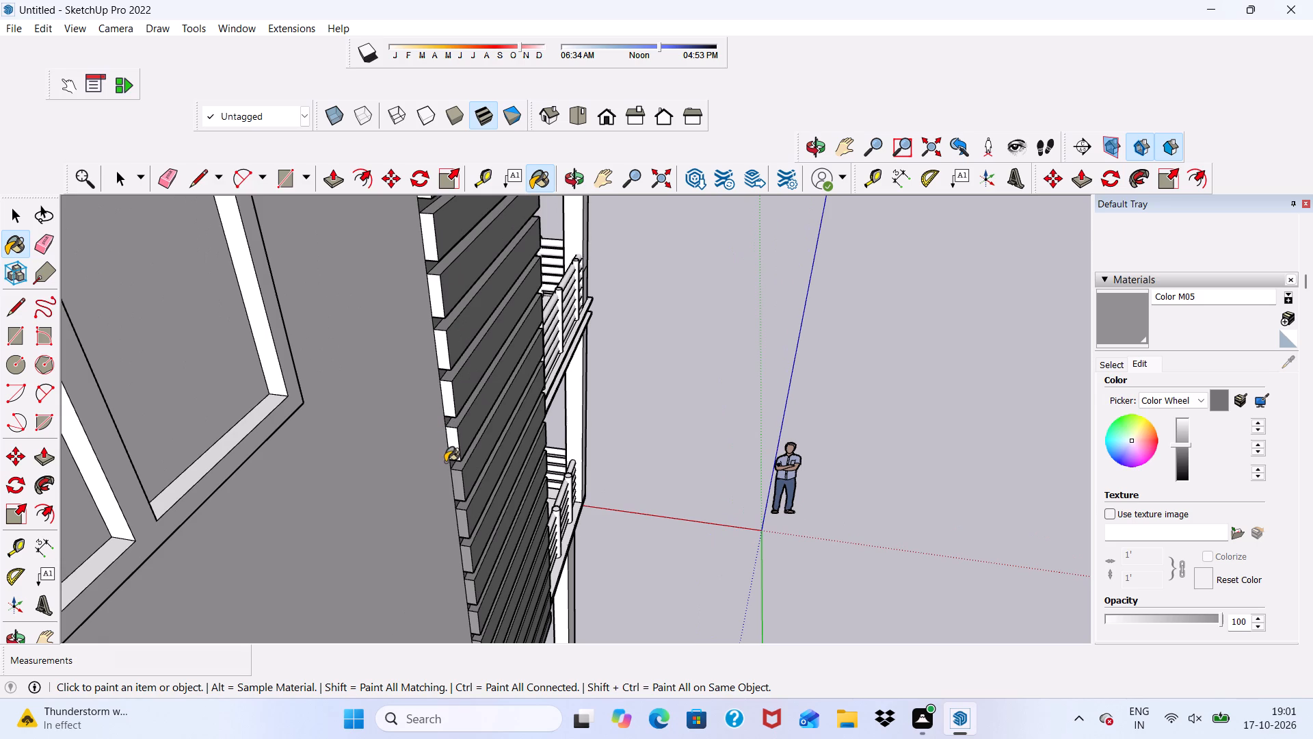
{"action": "scroll", "coordinate": [445, 462], "scroll_direction": "up", "scroll_amount": 5}
{"action": "left_click", "coordinate": [451, 436]}
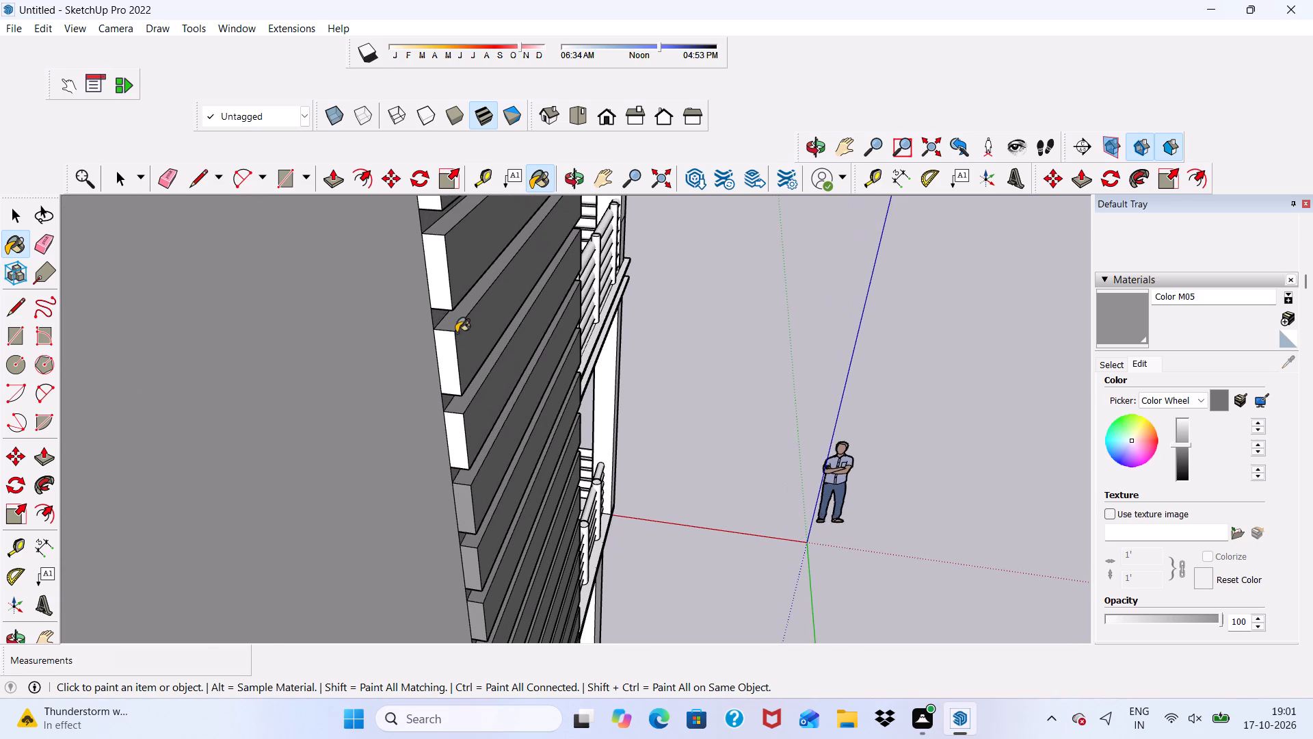
{"action": "left_click", "coordinate": [456, 333]}
{"action": "left_click", "coordinate": [439, 354]}
{"action": "left_click", "coordinate": [449, 278]}
{"action": "scroll", "coordinate": [453, 312], "scroll_direction": "up", "scroll_amount": 4}
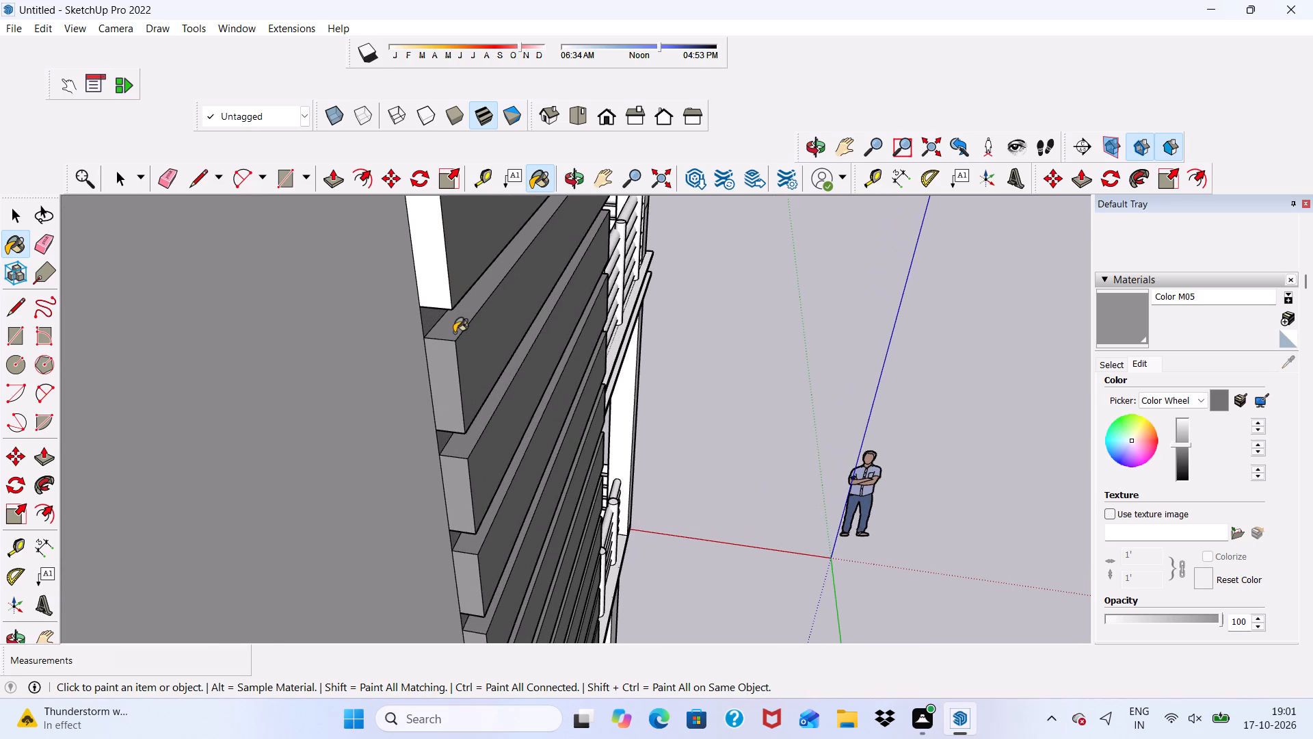
{"action": "left_click", "coordinate": [454, 333]}
{"action": "left_click", "coordinate": [444, 263]}
Paint the white end faces of the next three boards up the cladding column with Color M05.
{"action": "scroll", "coordinate": [439, 327], "scroll_direction": "down", "scroll_amount": 11}
{"action": "scroll", "coordinate": [449, 311], "scroll_direction": "up", "scroll_amount": 3}
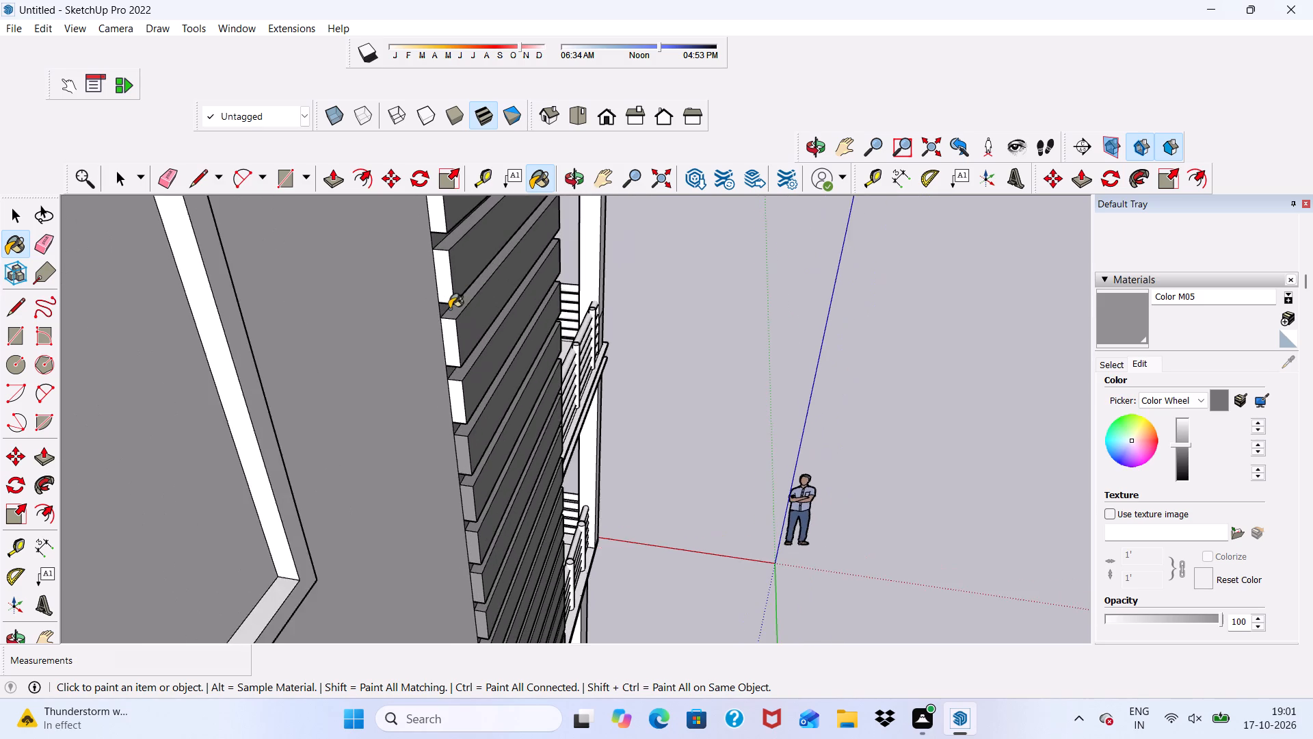
{"action": "scroll", "coordinate": [450, 374], "scroll_direction": "up", "scroll_amount": 3}
{"action": "left_click", "coordinate": [457, 408]}
{"action": "left_click", "coordinate": [442, 313]}
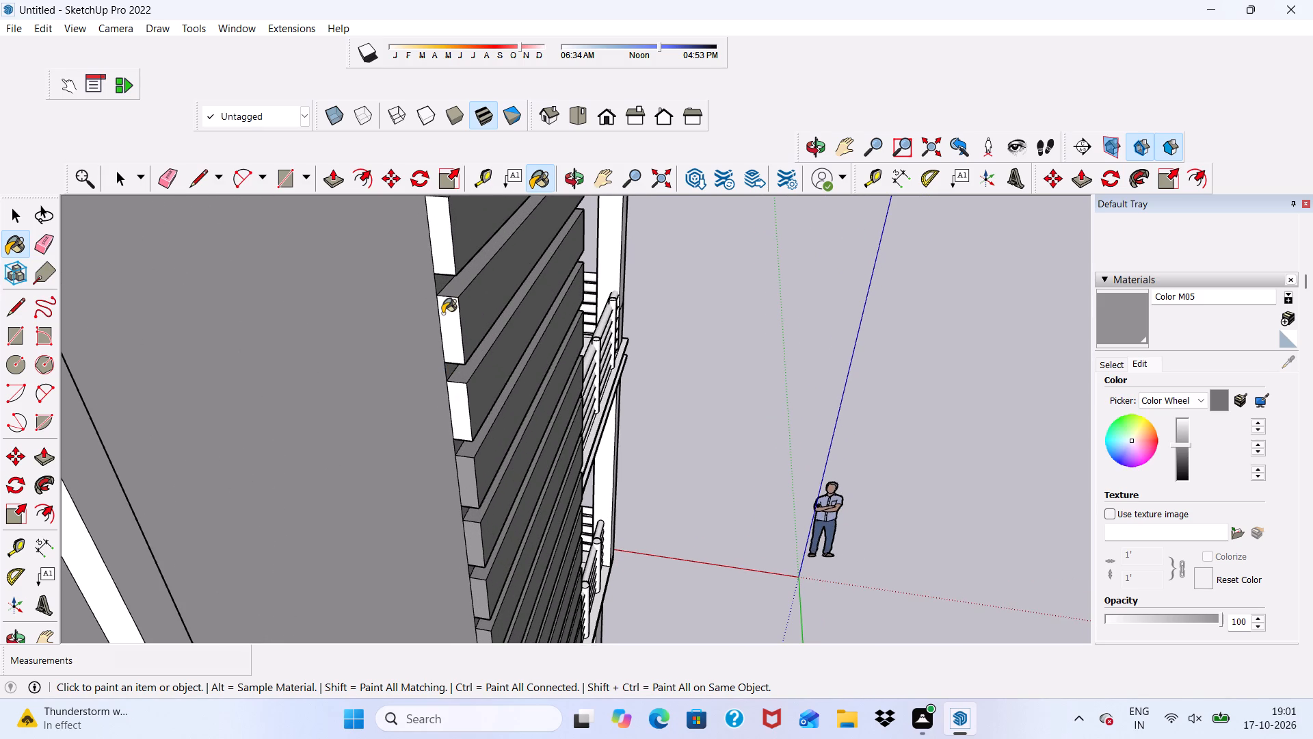
{"action": "left_click", "coordinate": [442, 235]}
Paint the remaining white end faces of the upper cladding boards on this column with Color M05.
{"action": "scroll", "coordinate": [481, 457], "scroll_direction": "down", "scroll_amount": 10}
{"action": "scroll", "coordinate": [491, 367], "scroll_direction": "up", "scroll_amount": 6}
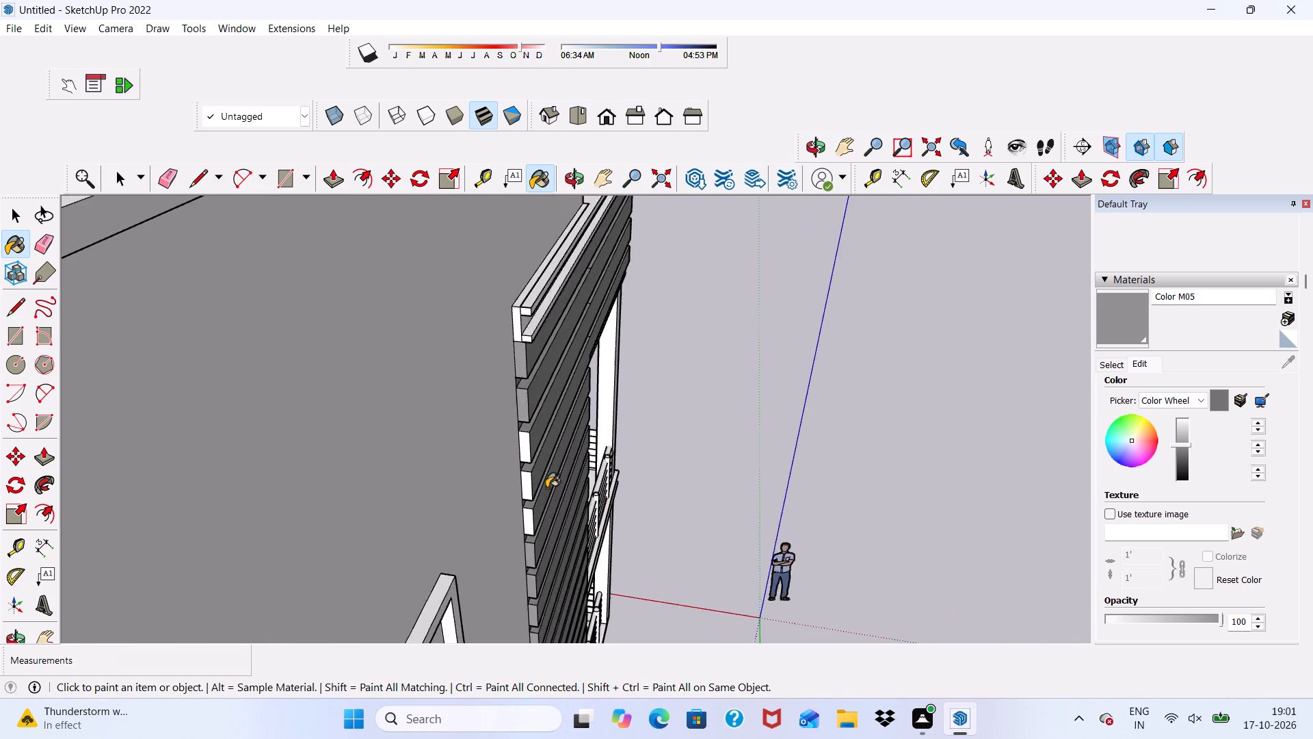
{"action": "scroll", "coordinate": [546, 488], "scroll_direction": "up", "scroll_amount": 8}
{"action": "left_click", "coordinate": [507, 383]}
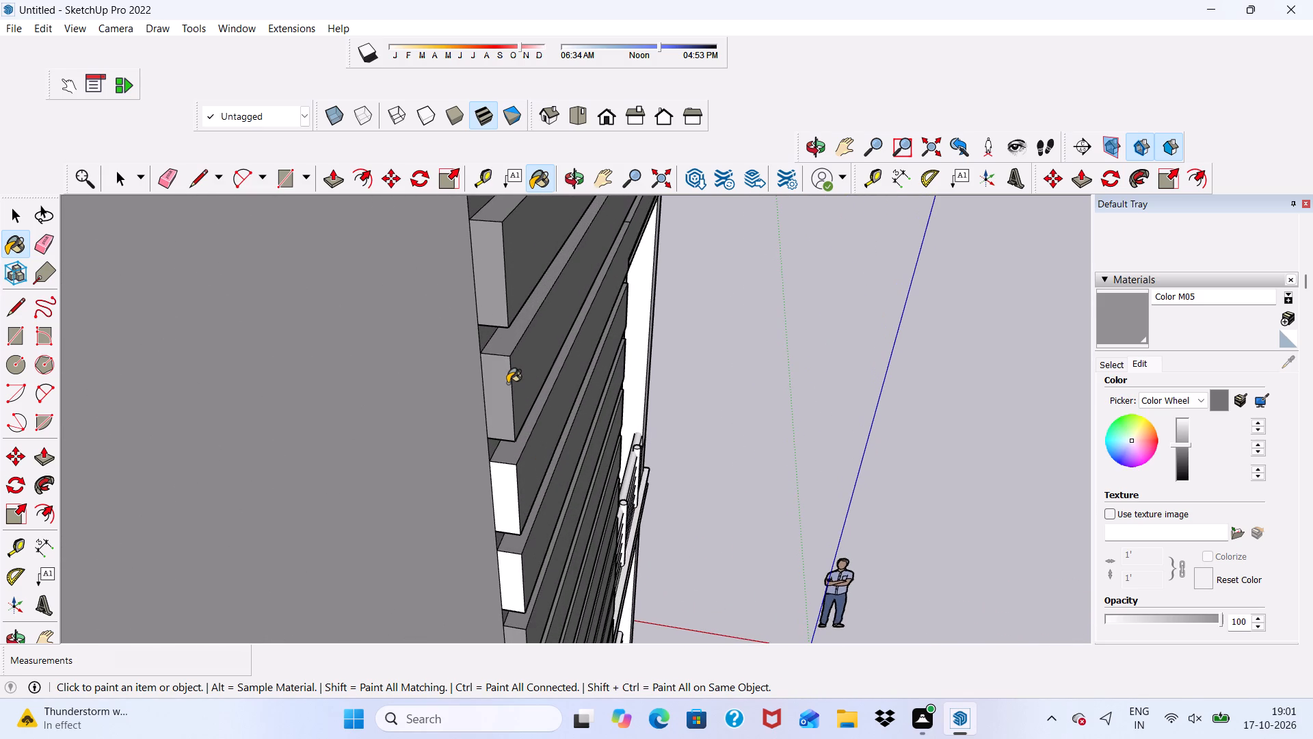
{"action": "scroll", "coordinate": [530, 426], "scroll_direction": "up", "scroll_amount": 1}
{"action": "left_click", "coordinate": [496, 504]}
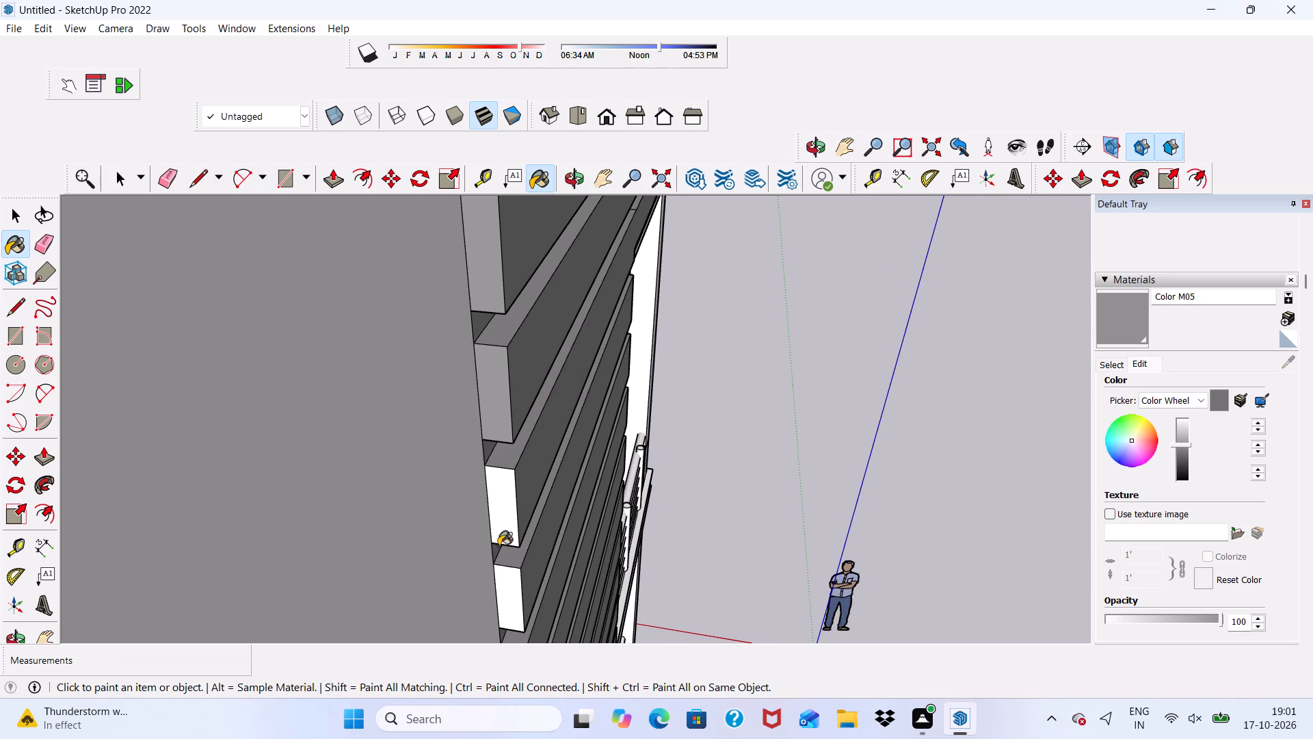
{"action": "left_click", "coordinate": [505, 579]}
Paint the white corner end face of the topmost cladding board, just below the upper balcony ledge, with Color M05.
{"action": "scroll", "coordinate": [506, 428], "scroll_direction": "down", "scroll_amount": 12}
{"action": "scroll", "coordinate": [559, 437], "scroll_direction": "up", "scroll_amount": 1}
{"action": "middle_click_drag", "start_coordinate": [557, 430], "coordinate": [482, 357]}
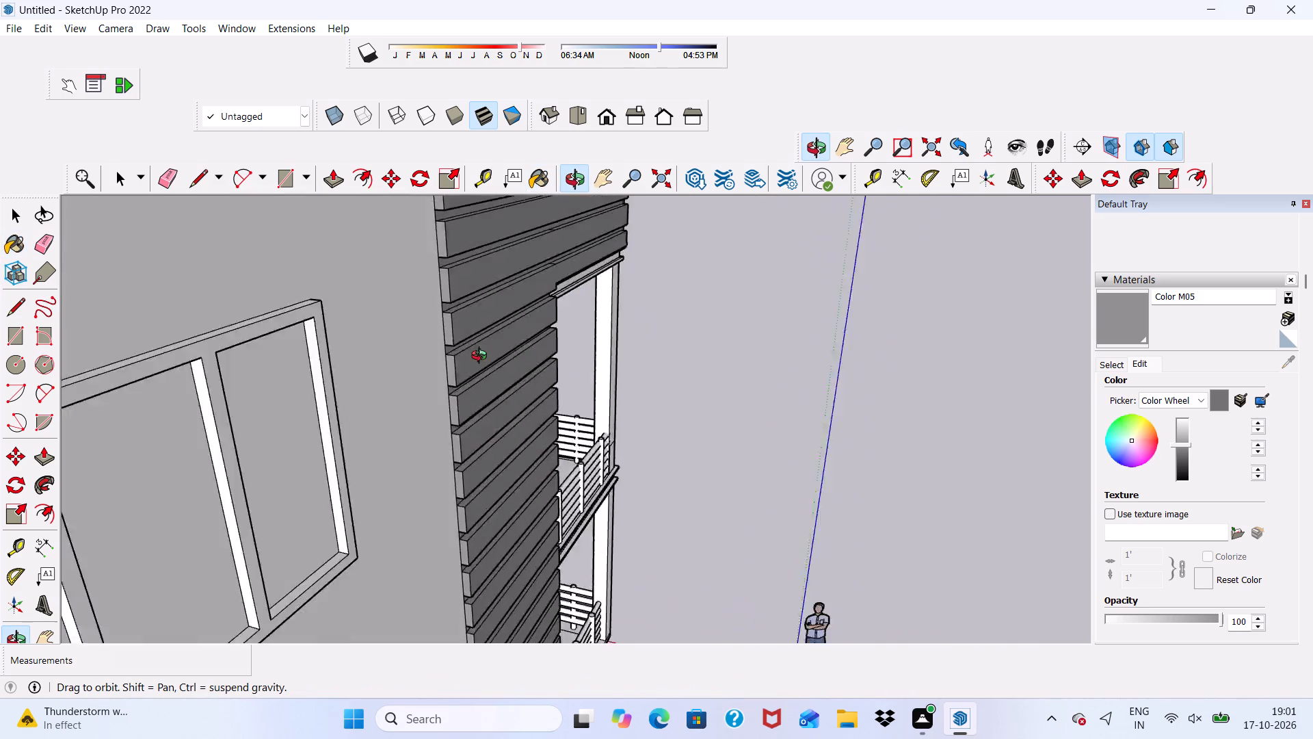
{"action": "middle_click_drag", "start_coordinate": [482, 357], "coordinate": [202, 431]}
{"action": "scroll", "coordinate": [241, 366], "scroll_direction": "up", "scroll_amount": 1}
{"action": "scroll", "coordinate": [257, 339], "scroll_direction": "down", "scroll_amount": 5}
{"action": "middle_click_drag", "start_coordinate": [436, 458], "coordinate": [185, 389]}
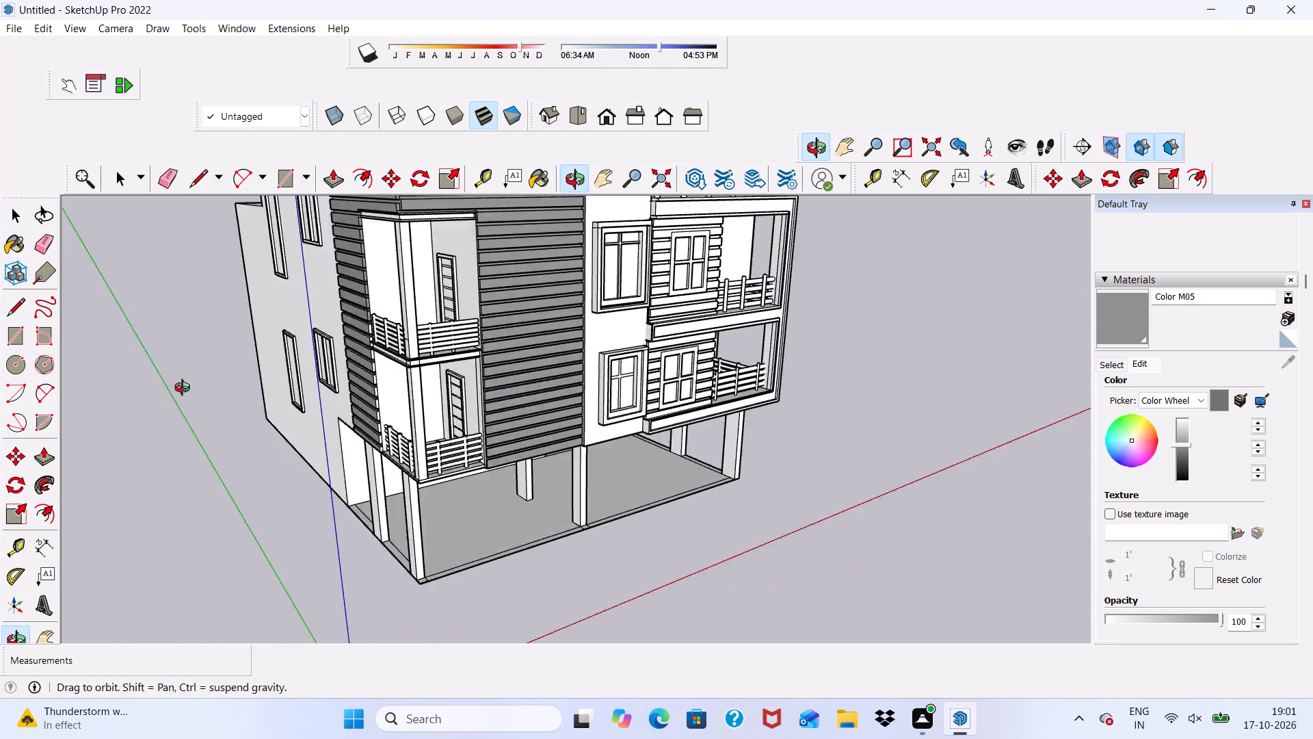
{"action": "middle_click_drag", "start_coordinate": [185, 389], "coordinate": [292, 393]}
{"action": "scroll", "coordinate": [292, 393], "scroll_direction": "down", "scroll_amount": 7}
{"action": "scroll", "coordinate": [473, 294], "scroll_direction": "up", "scroll_amount": 11}
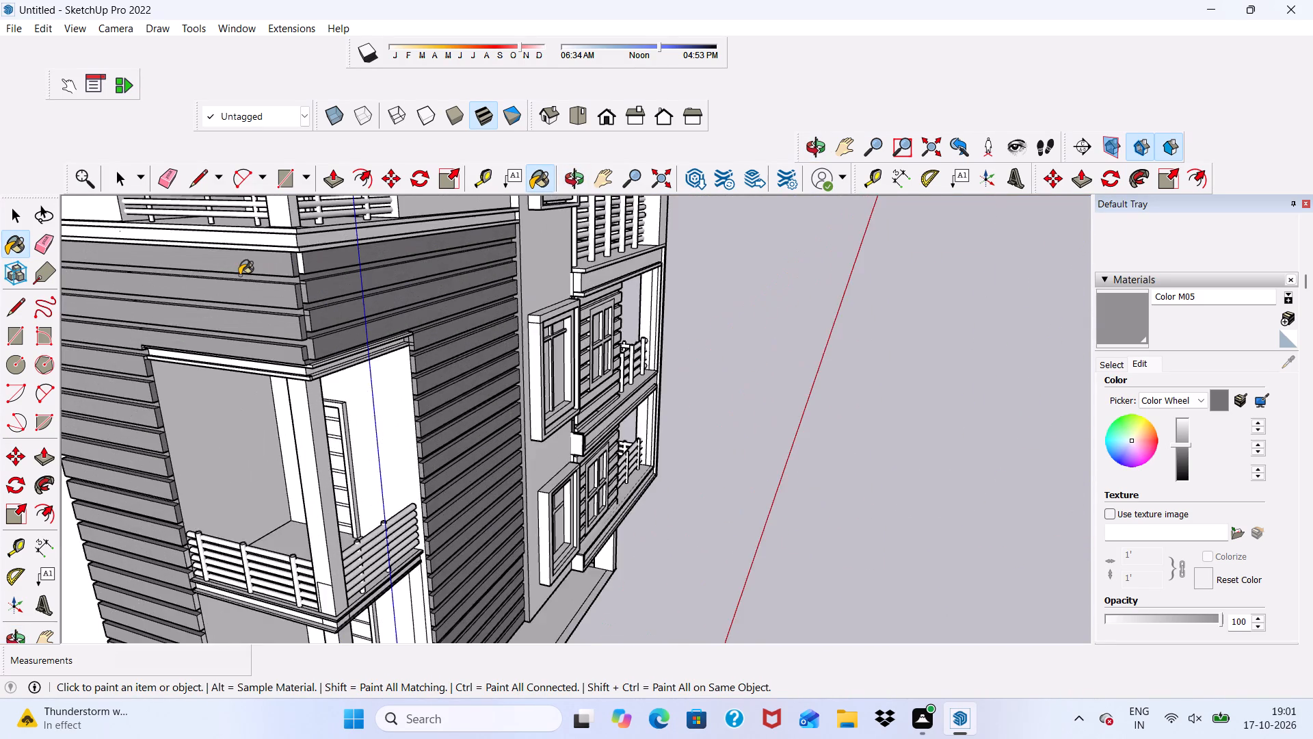
{"action": "scroll", "coordinate": [239, 275], "scroll_direction": "up", "scroll_amount": 11}
{"action": "scroll", "coordinate": [296, 266], "scroll_direction": "down", "scroll_amount": 1}
{"action": "key", "text": "space"}
{"action": "left_click", "coordinate": [314, 266]}
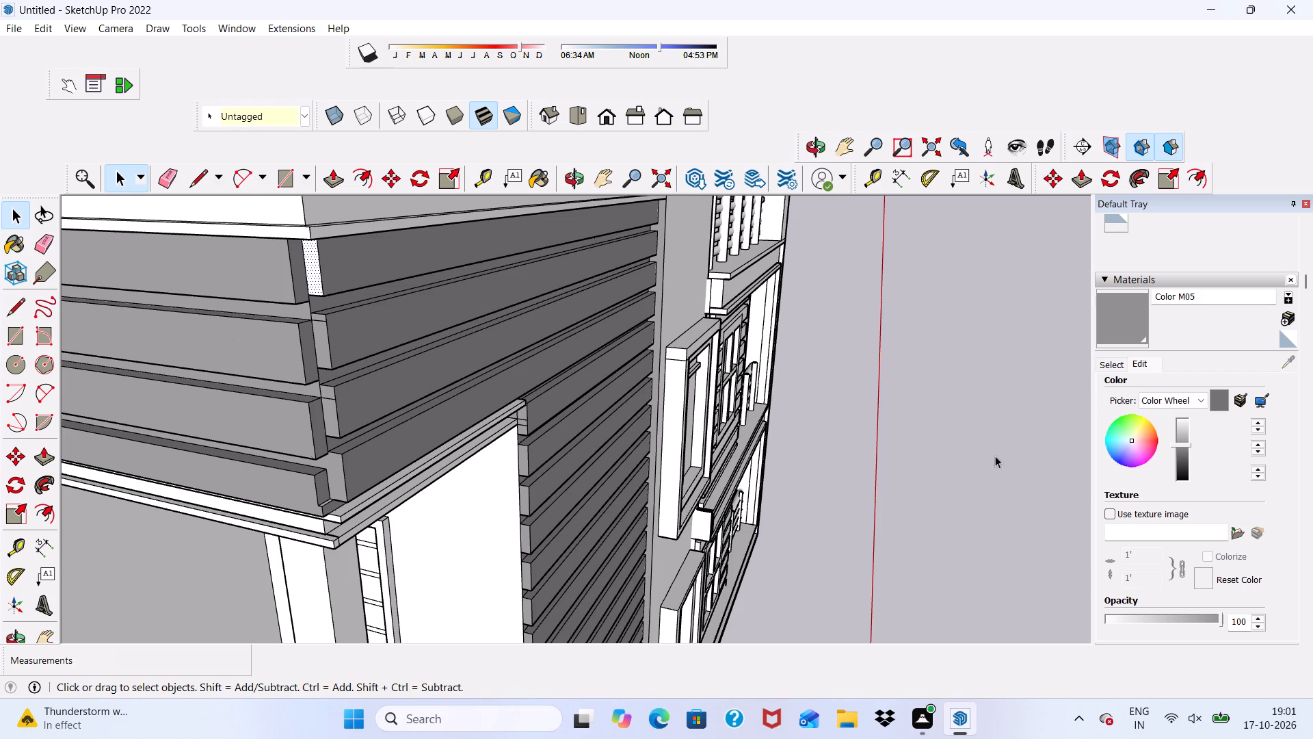
{"action": "left_click", "coordinate": [1129, 333]}
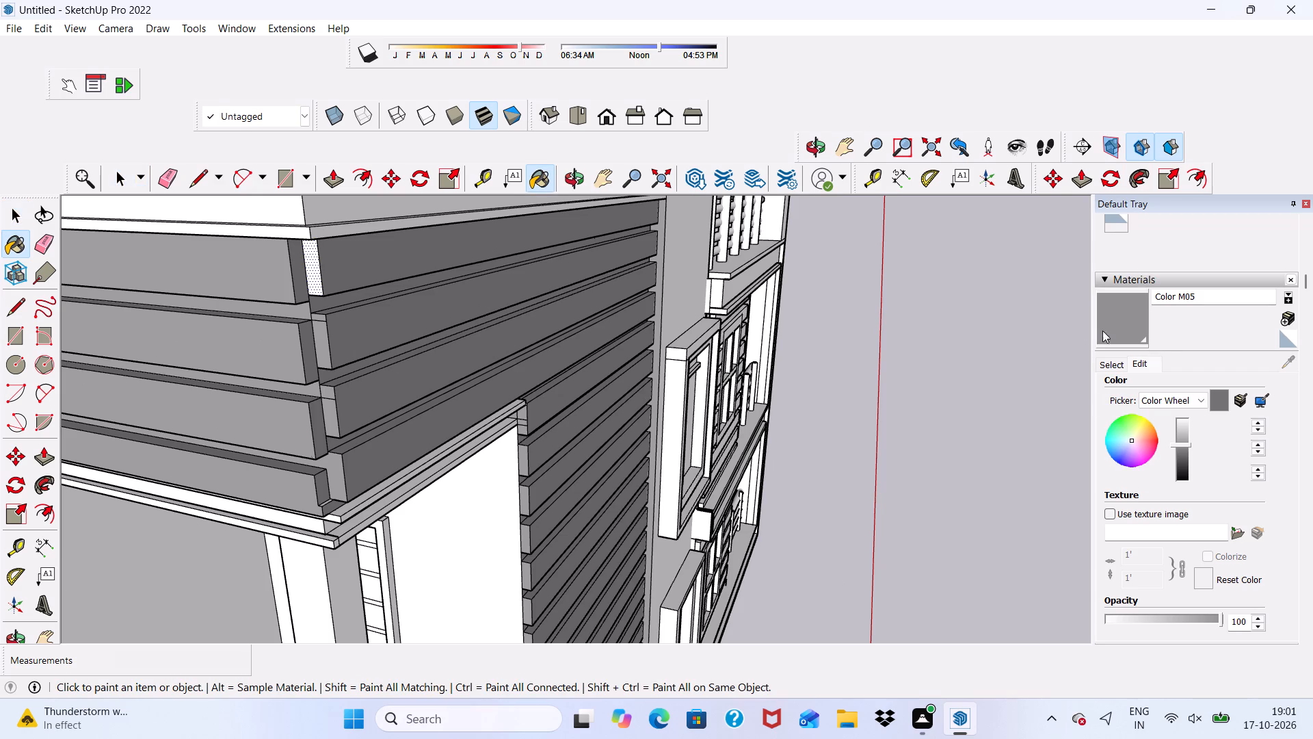
{"action": "scroll", "coordinate": [328, 294], "scroll_direction": "up", "scroll_amount": 2}
{"action": "left_click", "coordinate": [309, 261]}
{"action": "scroll", "coordinate": [337, 293], "scroll_direction": "down", "scroll_amount": 8}
{"action": "key", "text": "space"}
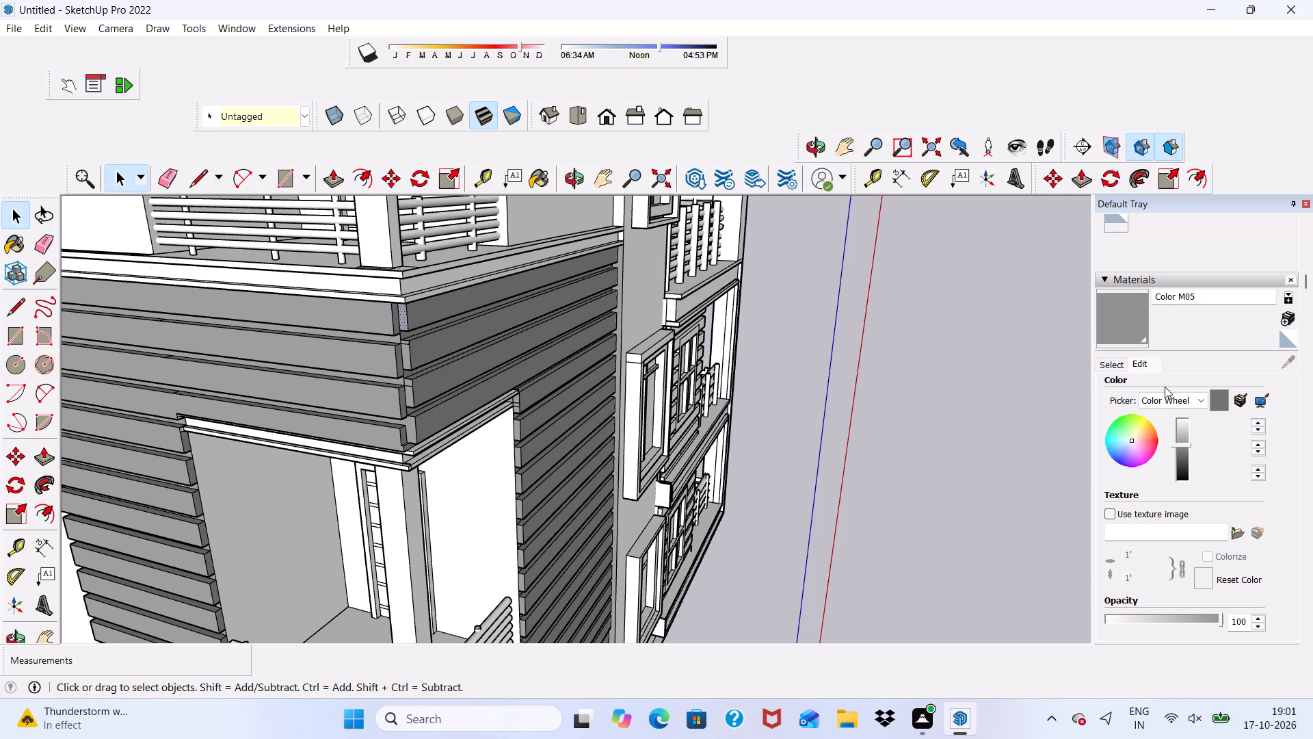
{"action": "scroll", "coordinate": [746, 442], "scroll_direction": "up", "scroll_amount": 7}
{"action": "scroll", "coordinate": [28, 272], "scroll_direction": "down", "scroll_amount": 10}
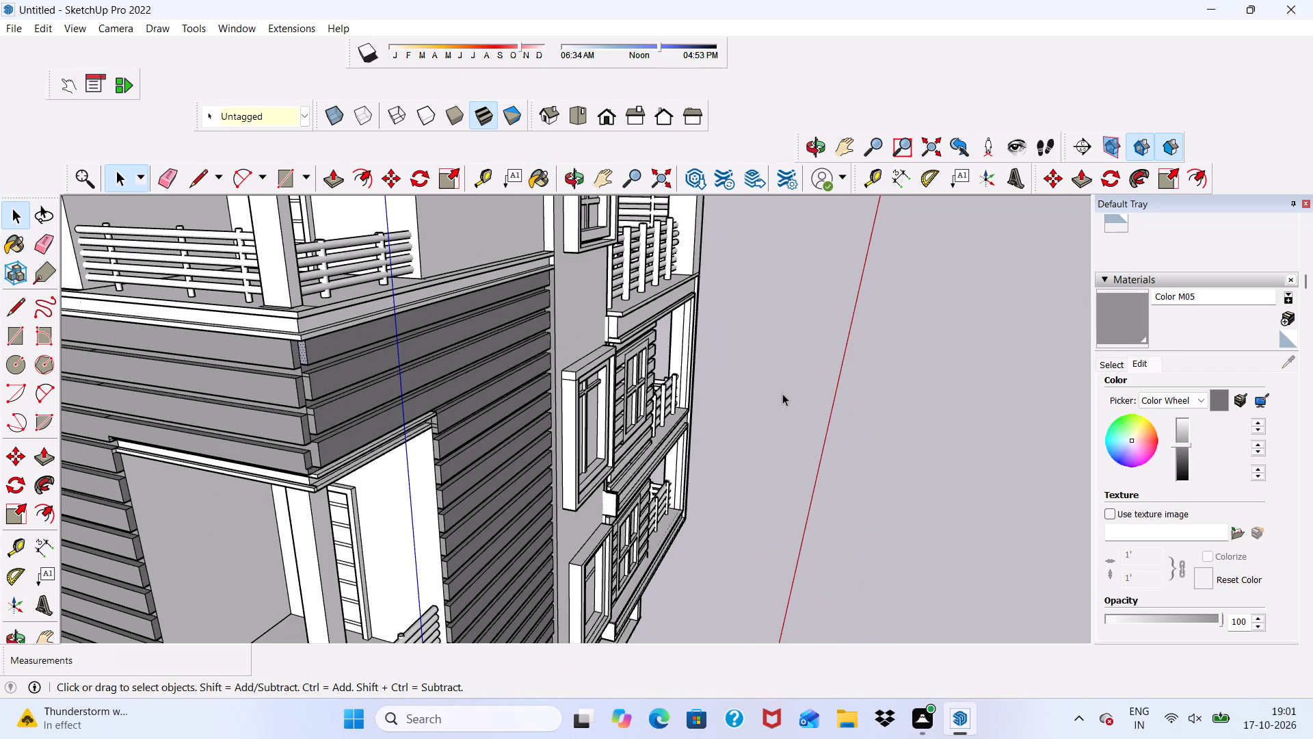
{"action": "left_click", "coordinate": [782, 393]}
{"action": "key", "text": "space"}
Examine the painted cladding from the front and the side of the house for unpainted faces.
{"action": "scroll", "coordinate": [357, 383], "scroll_direction": "down", "scroll_amount": 4}
{"action": "middle_click_drag", "start_coordinate": [520, 437], "coordinate": [255, 388]}
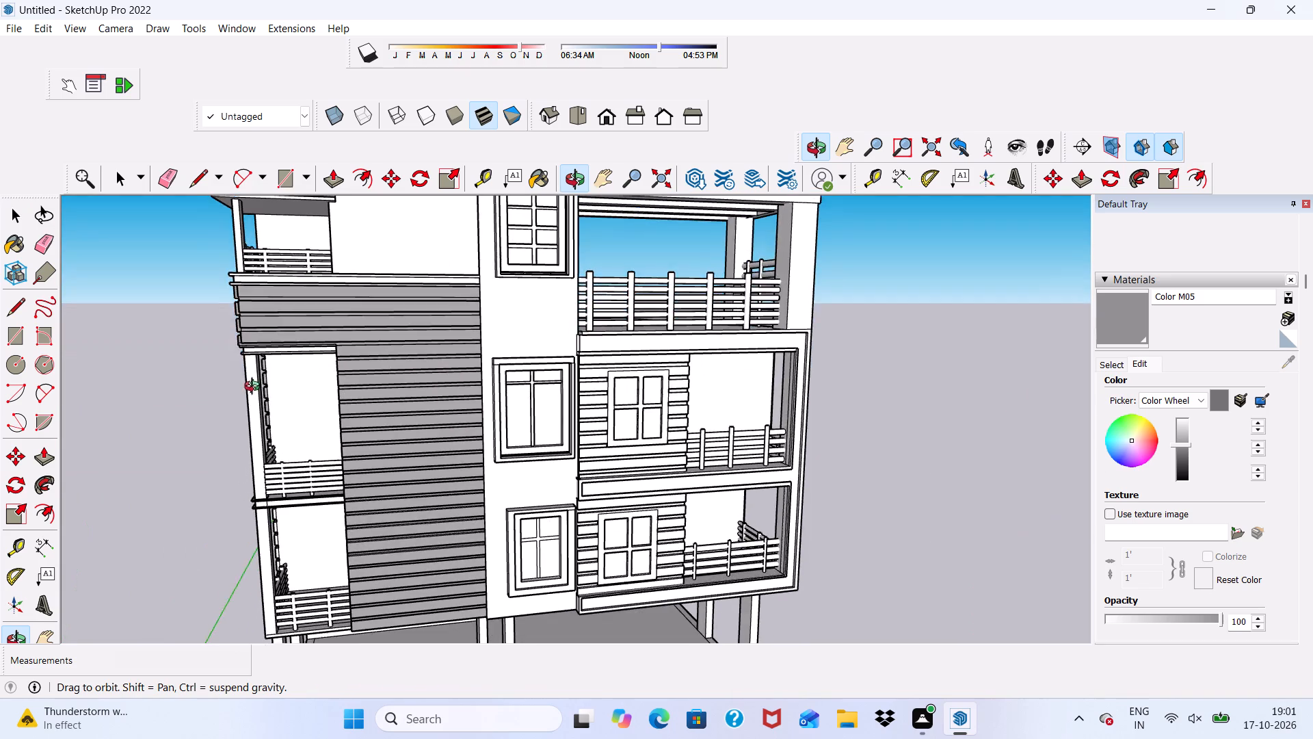
{"action": "middle_click_drag", "start_coordinate": [255, 388], "coordinate": [269, 387]}
{"action": "scroll", "coordinate": [269, 387], "scroll_direction": "up", "scroll_amount": 1}
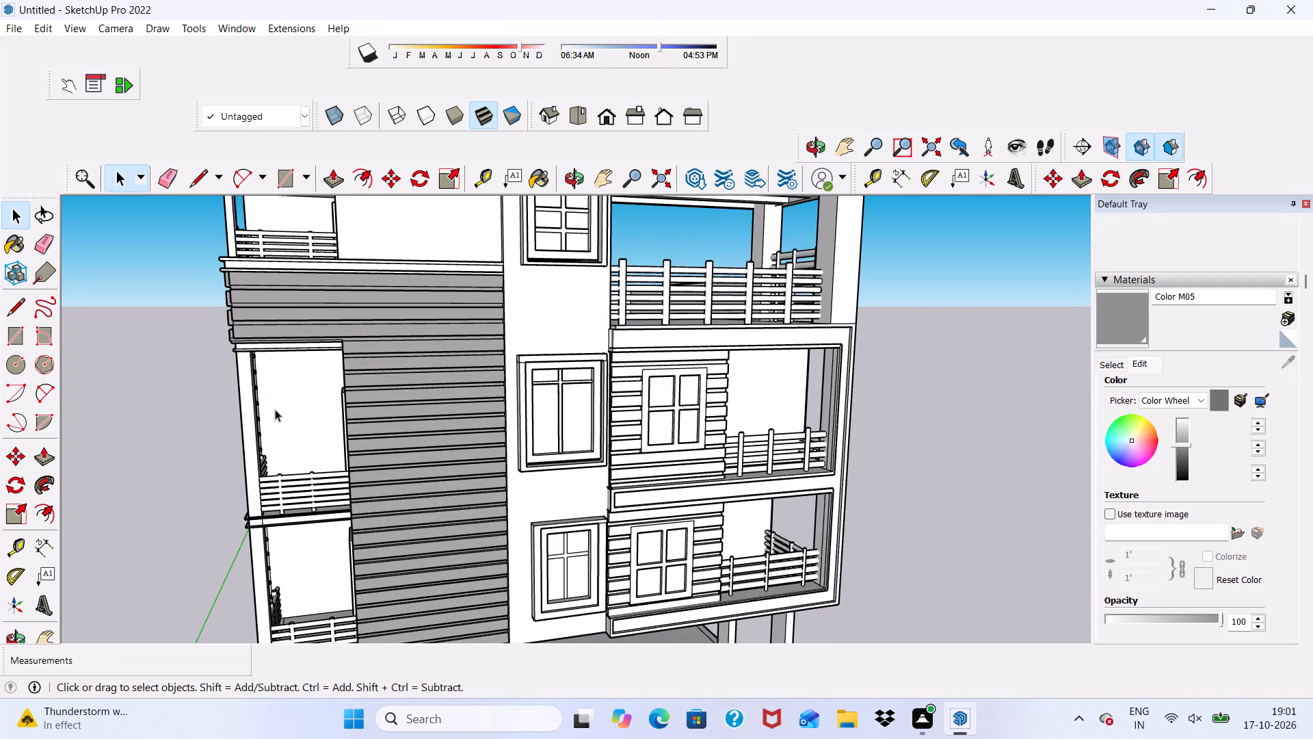
{"action": "scroll", "coordinate": [275, 409], "scroll_direction": "up", "scroll_amount": 3}
{"action": "scroll", "coordinate": [275, 409], "scroll_direction": "down", "scroll_amount": 9}
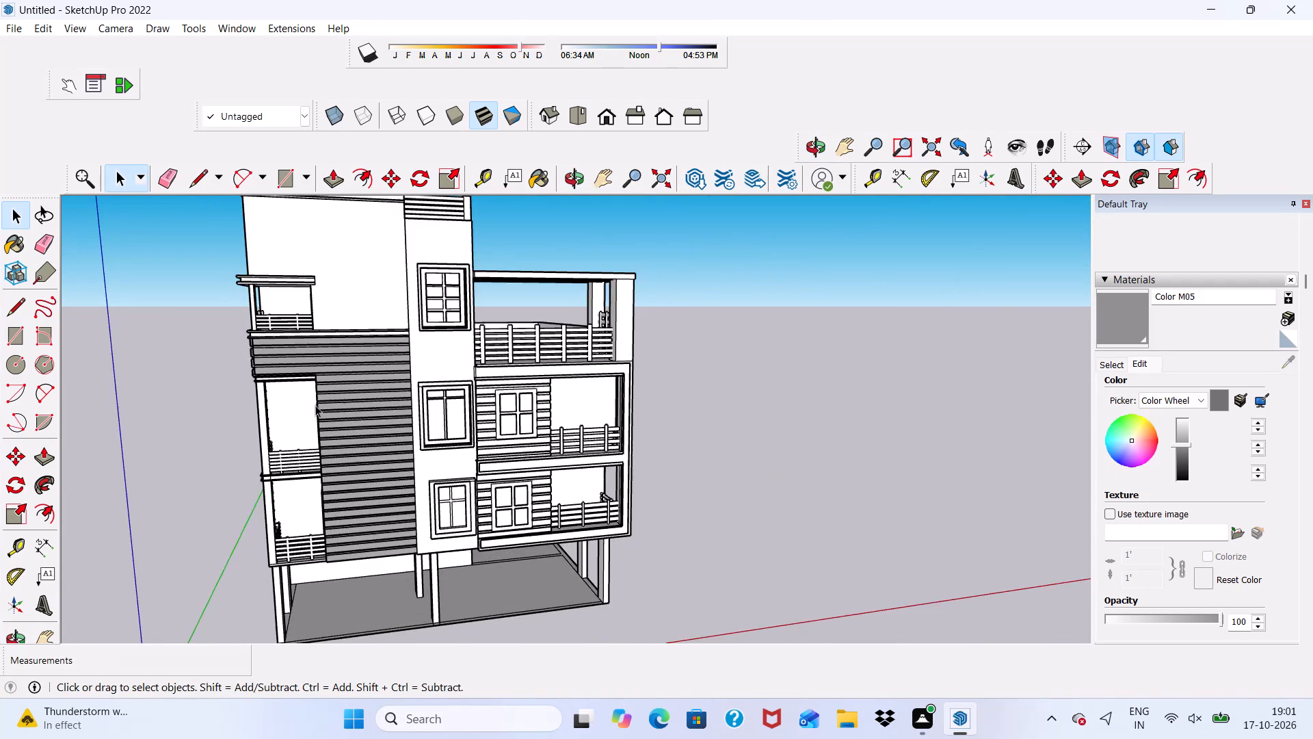
{"action": "scroll", "coordinate": [326, 404], "scroll_direction": "down", "scroll_amount": 4}
{"action": "middle_click_drag", "start_coordinate": [374, 437], "coordinate": [667, 445]}
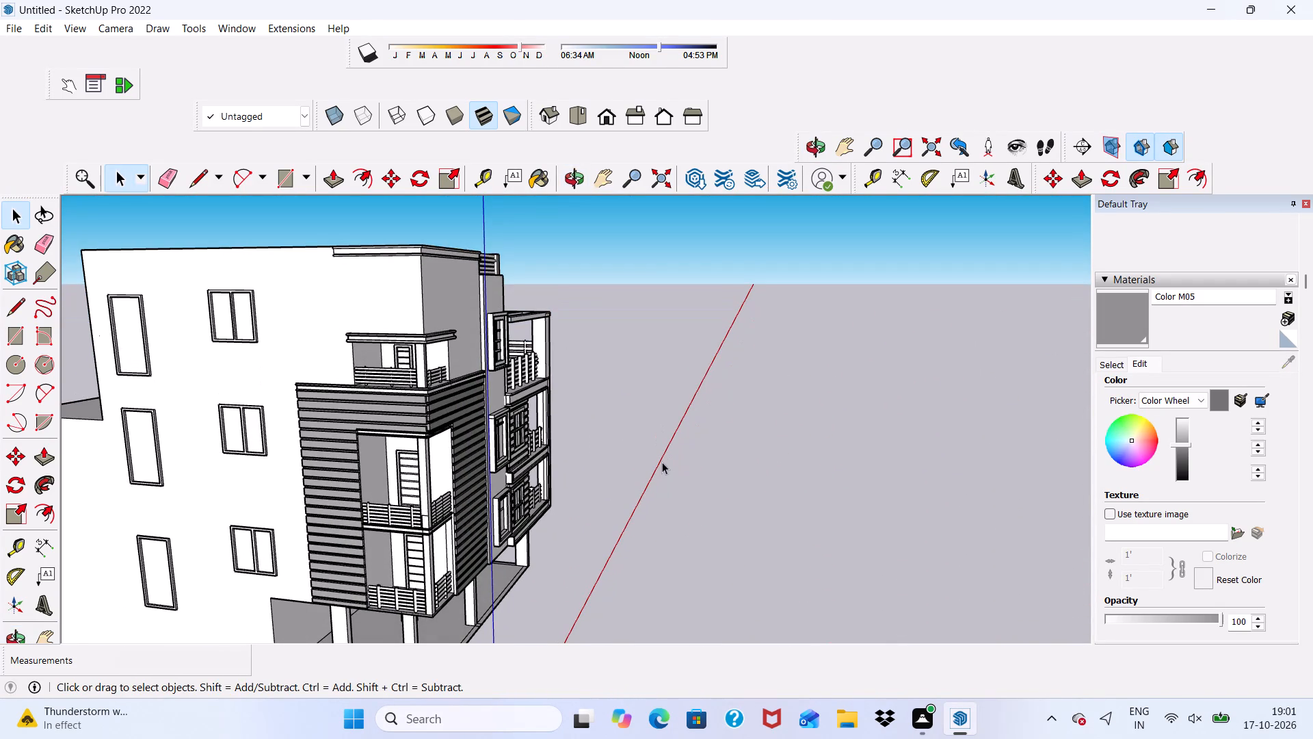
Paint the large white side wall behind the balconies with Formica Beige from the Synthetic Surfaces materials.
{"action": "scroll", "coordinate": [662, 462], "scroll_direction": "up", "scroll_amount": 1}
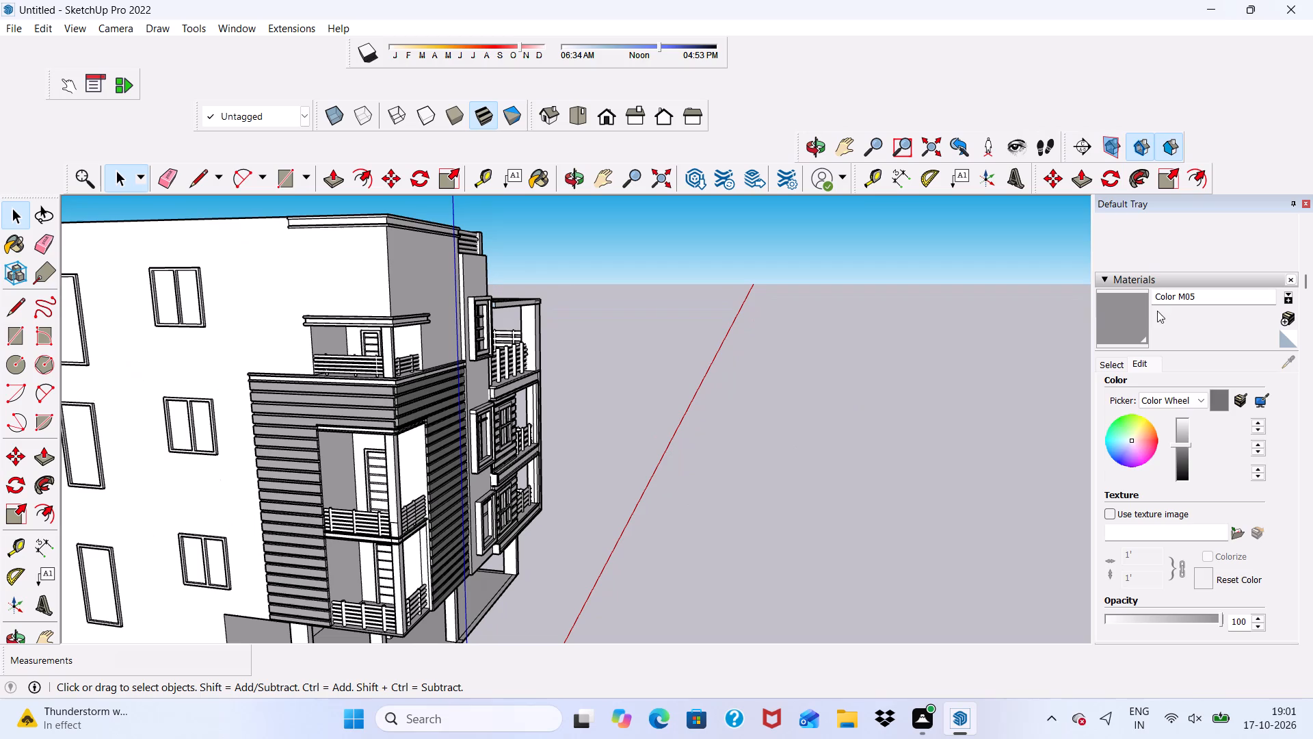
{"action": "left_click", "coordinate": [1113, 366]}
{"action": "scroll", "coordinate": [1116, 351], "scroll_direction": "down", "scroll_amount": 3}
{"action": "scroll", "coordinate": [1177, 450], "scroll_direction": "up", "scroll_amount": 3}
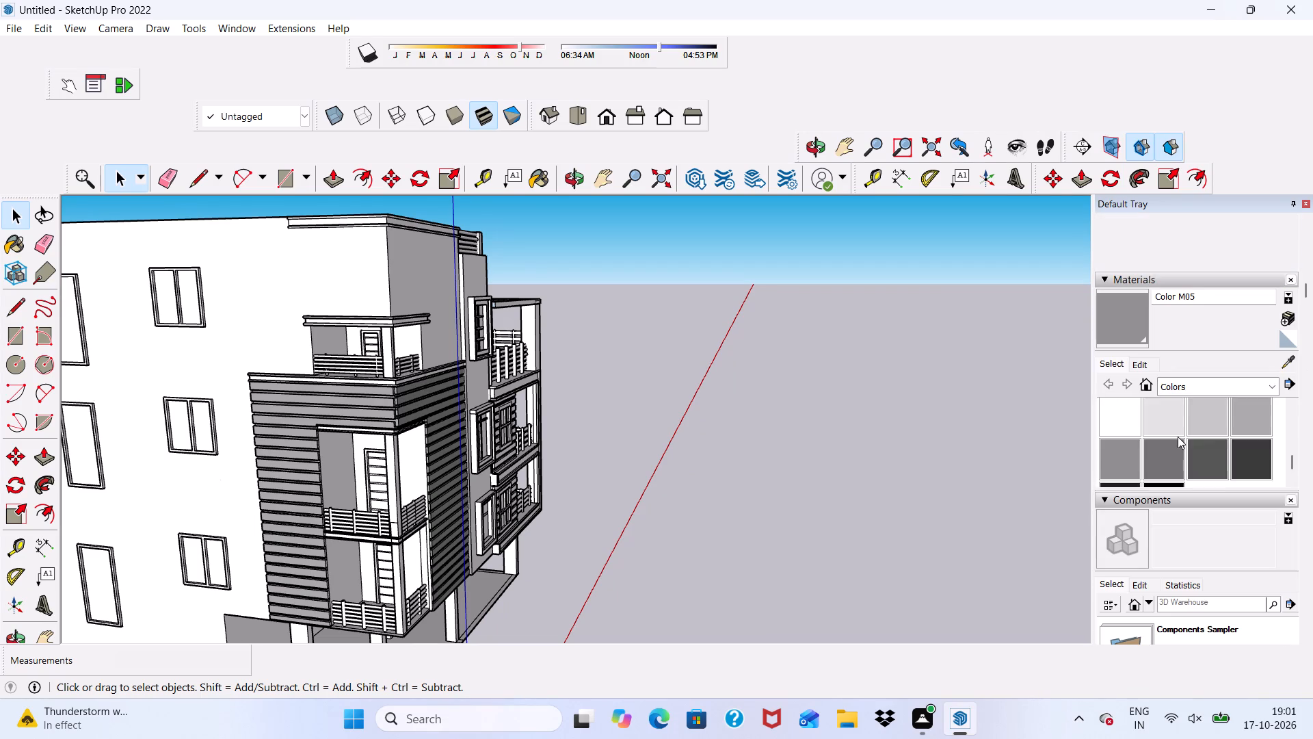
{"action": "scroll", "coordinate": [1178, 437], "scroll_direction": "up", "scroll_amount": 11}
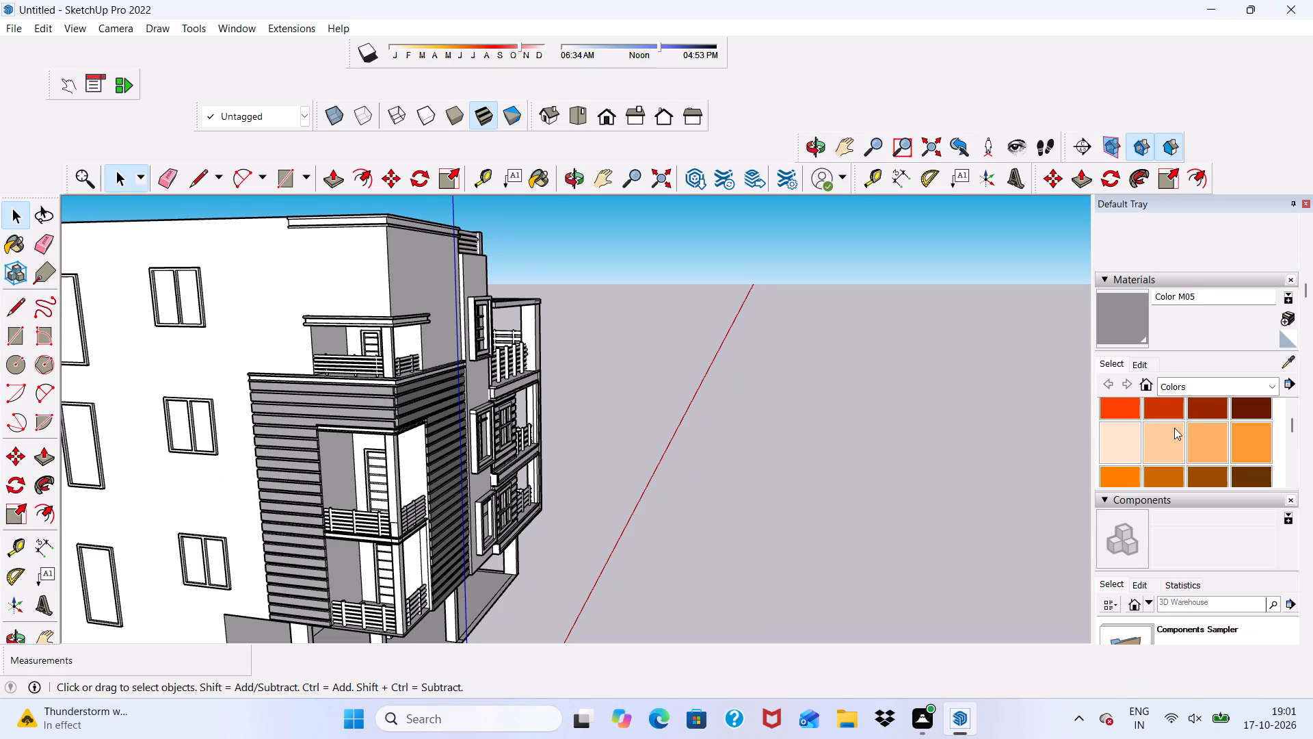
{"action": "scroll", "coordinate": [1188, 416], "scroll_direction": "up", "scroll_amount": 3}
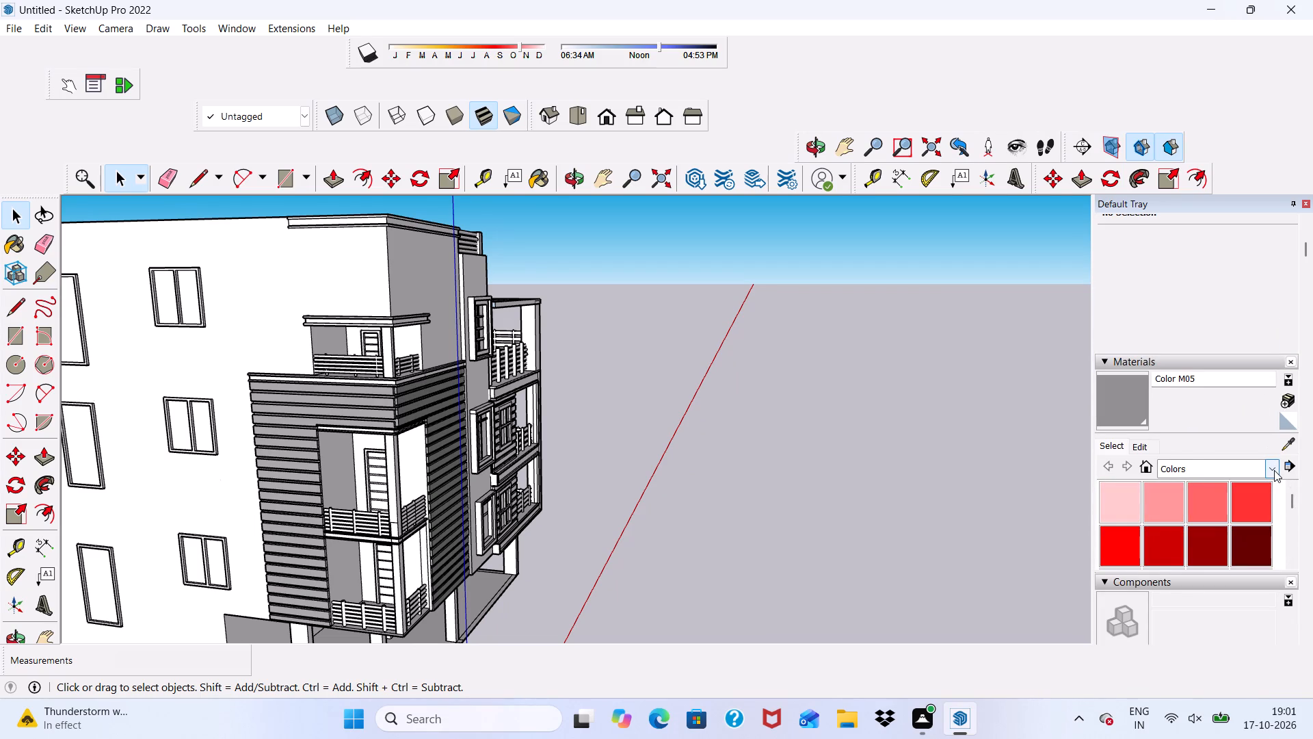
{"action": "left_click", "coordinate": [1274, 470]}
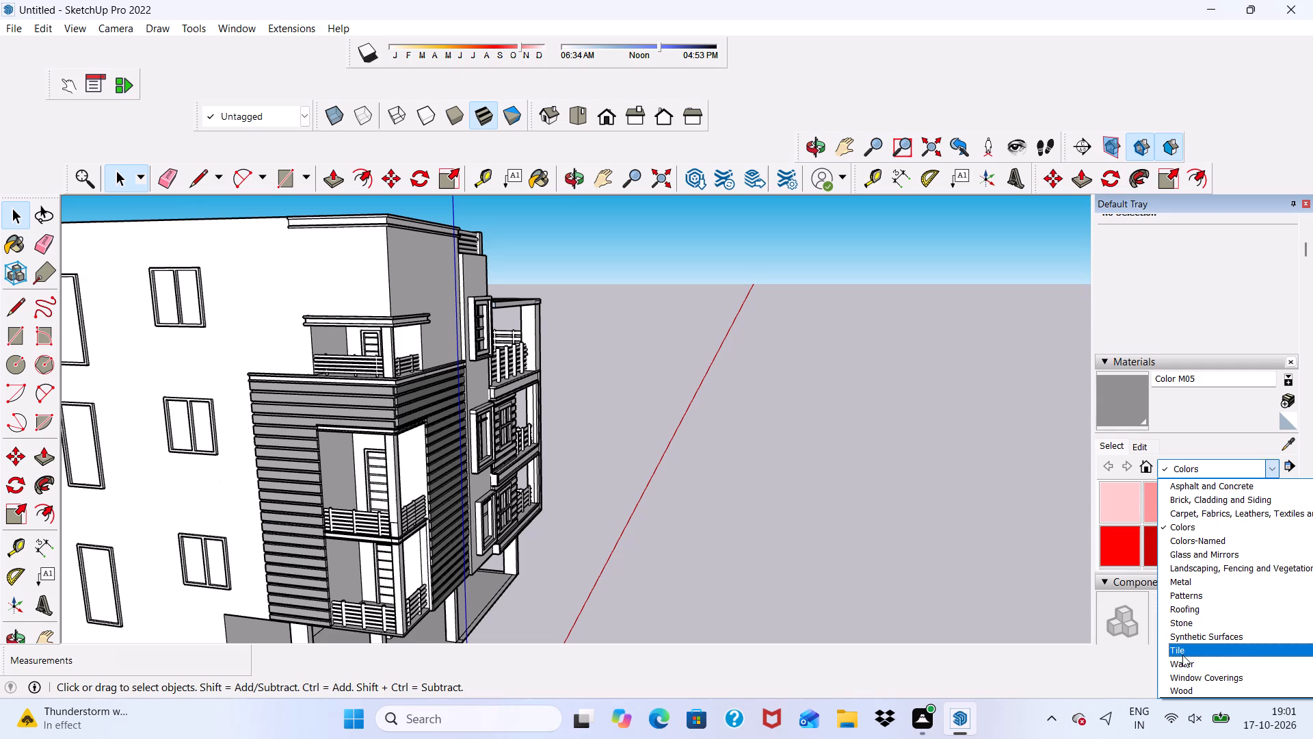
{"action": "left_click", "coordinate": [1178, 634]}
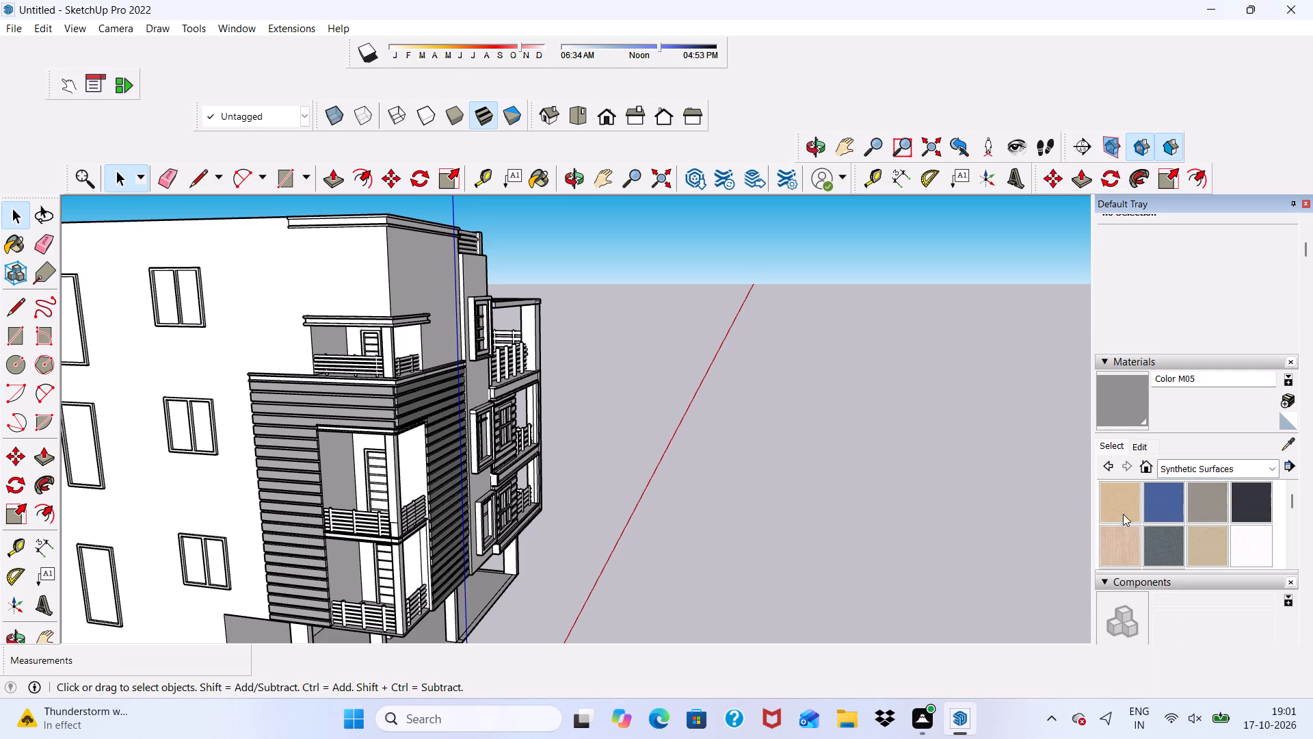
{"action": "left_click", "coordinate": [1115, 504]}
{"action": "scroll", "coordinate": [399, 207], "scroll_direction": "up", "scroll_amount": 3}
{"action": "left_click", "coordinate": [261, 309]}
{"action": "scroll", "coordinate": [399, 315], "scroll_direction": "up", "scroll_amount": 3}
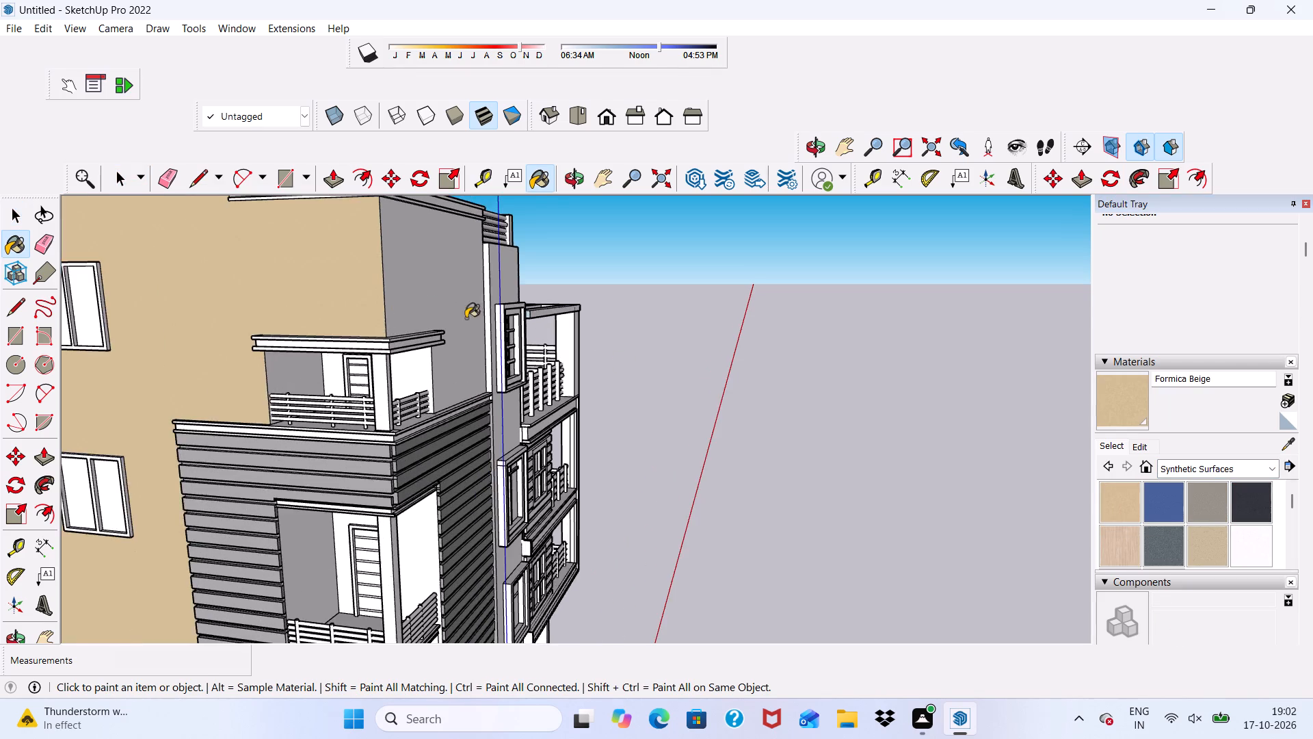
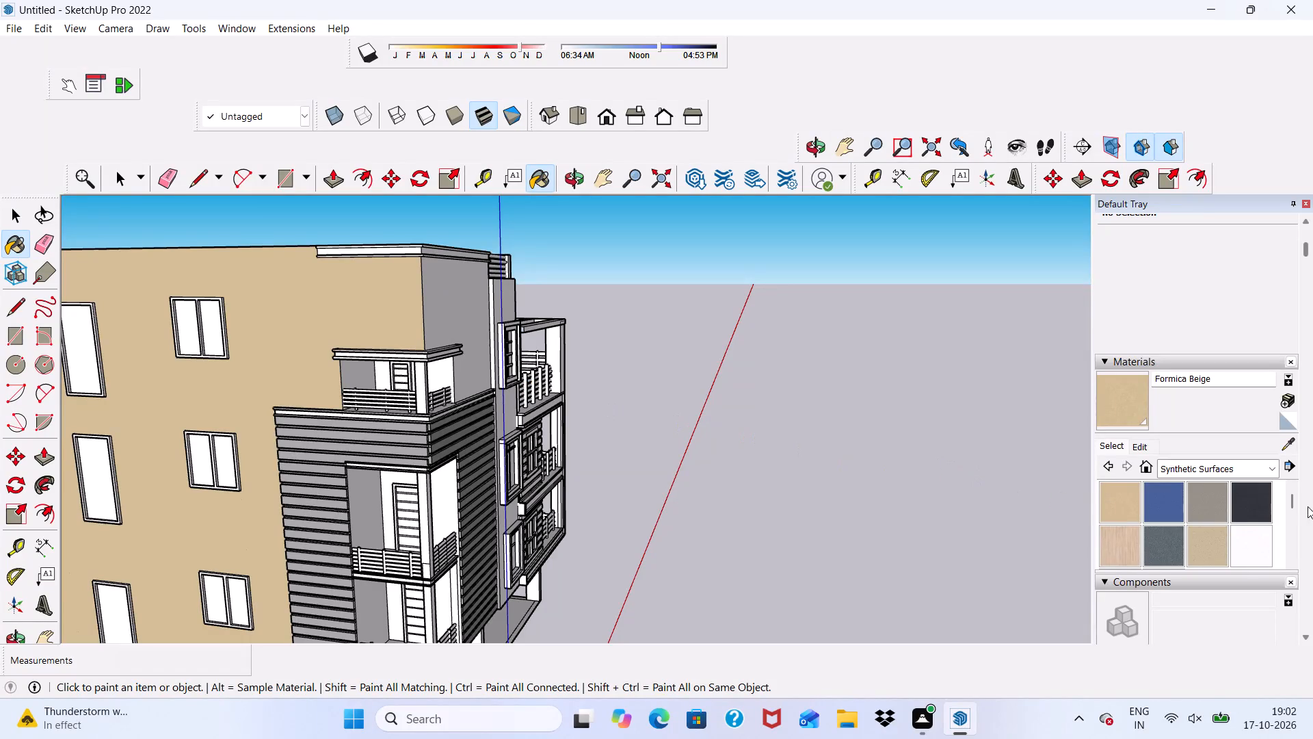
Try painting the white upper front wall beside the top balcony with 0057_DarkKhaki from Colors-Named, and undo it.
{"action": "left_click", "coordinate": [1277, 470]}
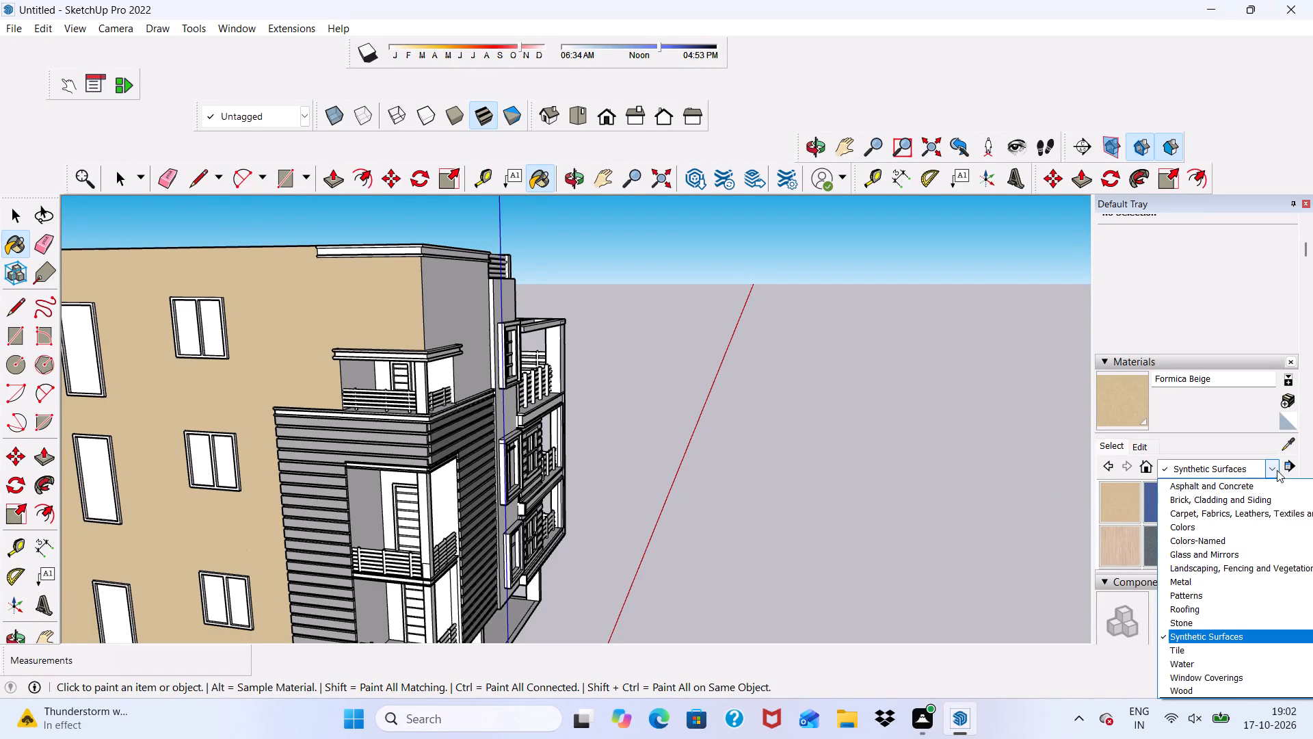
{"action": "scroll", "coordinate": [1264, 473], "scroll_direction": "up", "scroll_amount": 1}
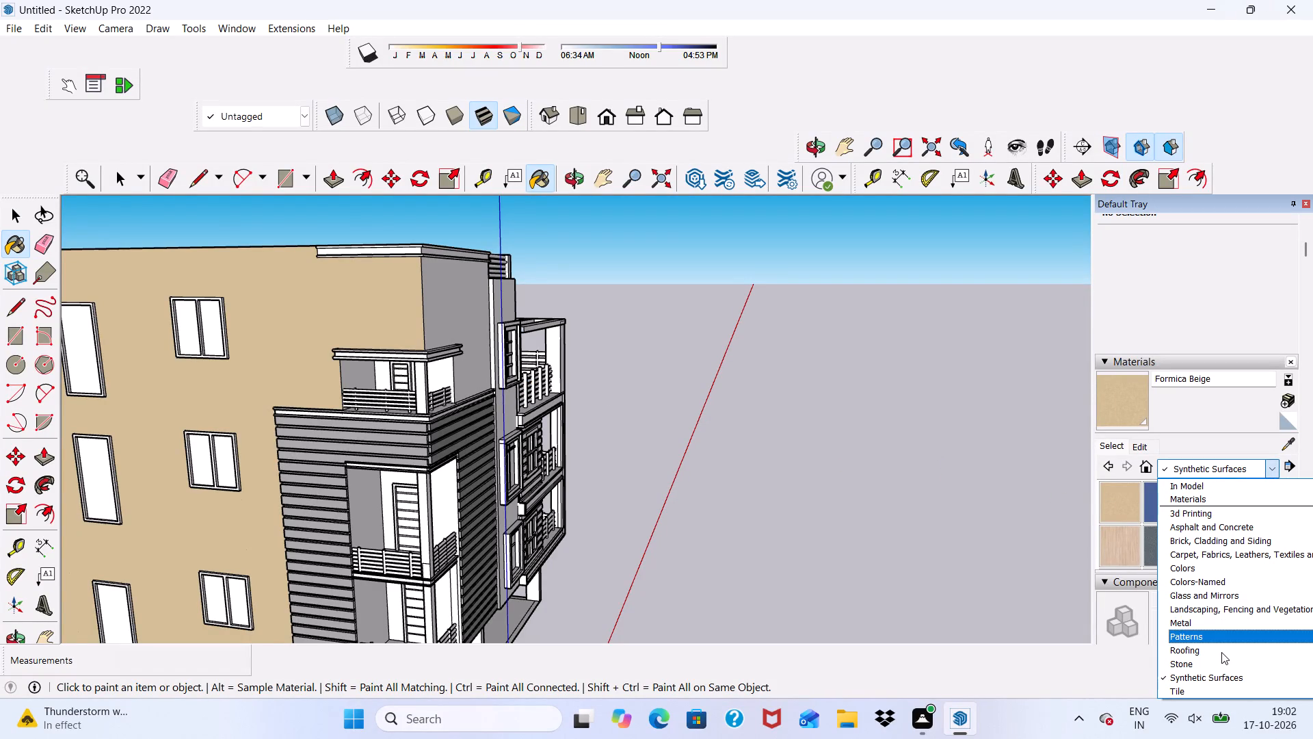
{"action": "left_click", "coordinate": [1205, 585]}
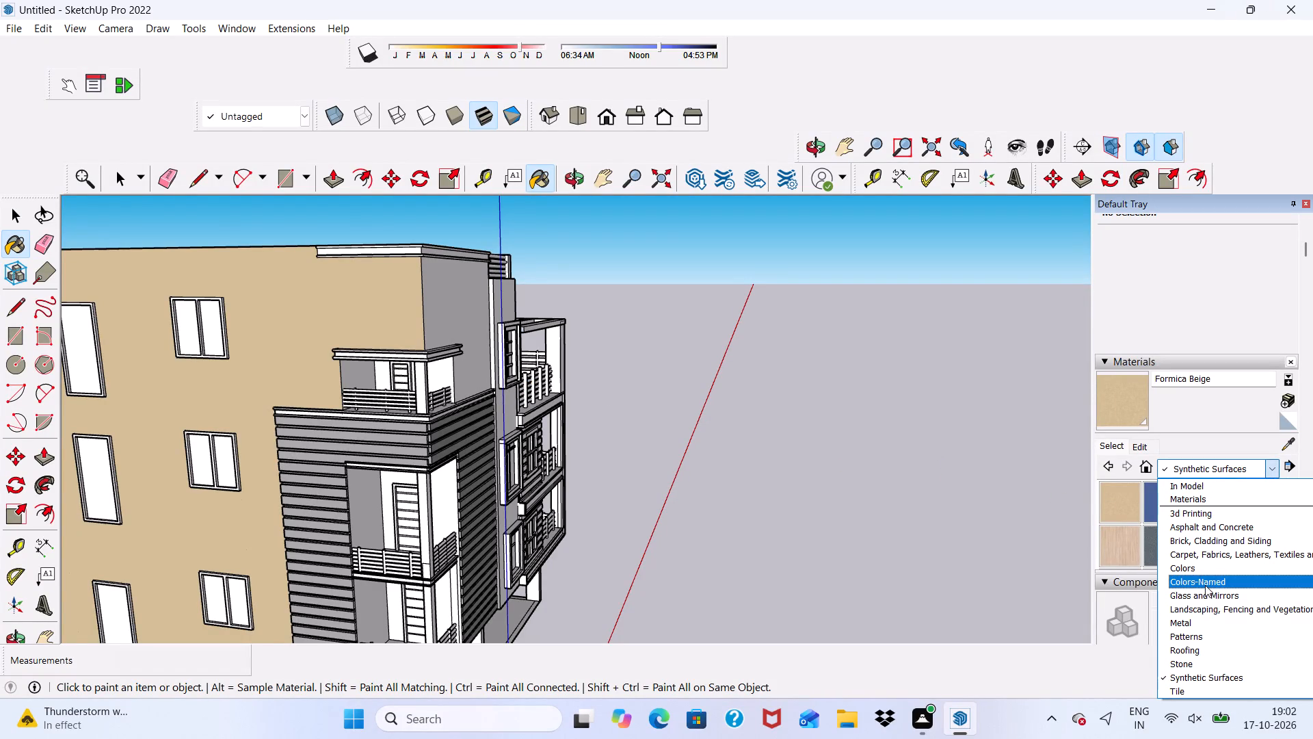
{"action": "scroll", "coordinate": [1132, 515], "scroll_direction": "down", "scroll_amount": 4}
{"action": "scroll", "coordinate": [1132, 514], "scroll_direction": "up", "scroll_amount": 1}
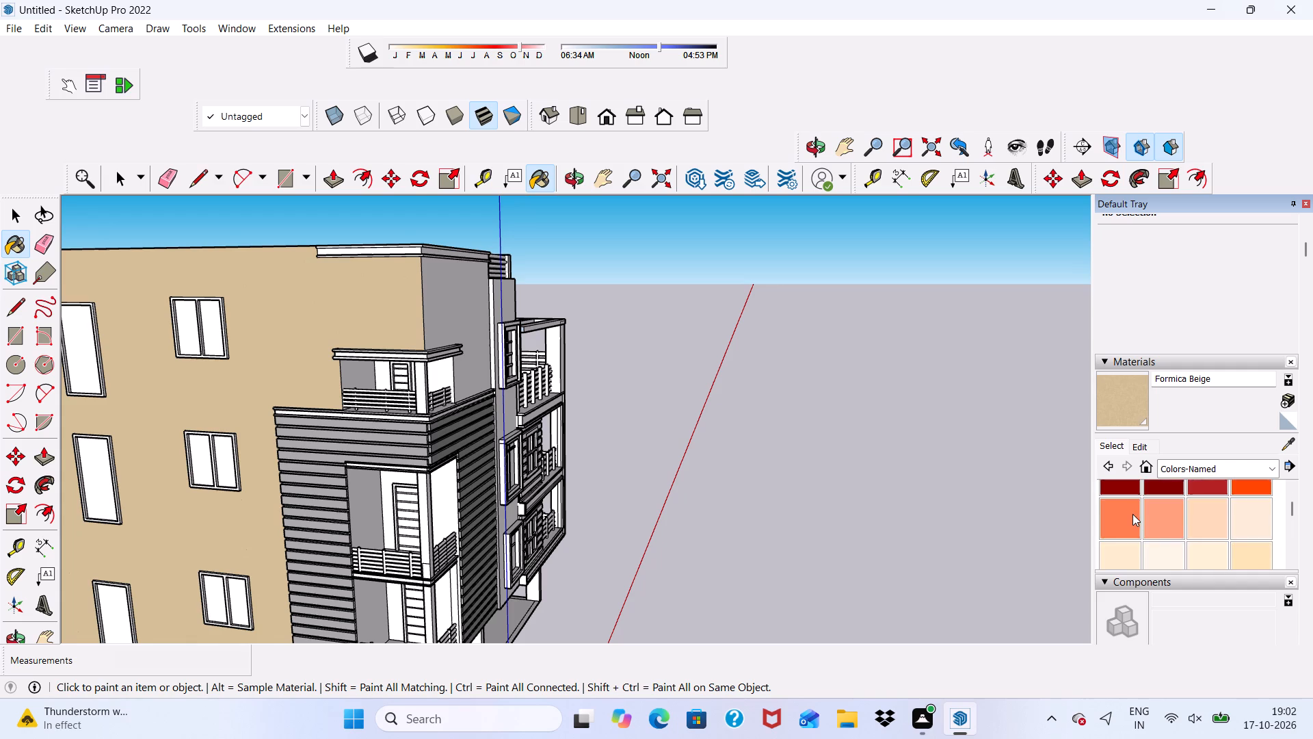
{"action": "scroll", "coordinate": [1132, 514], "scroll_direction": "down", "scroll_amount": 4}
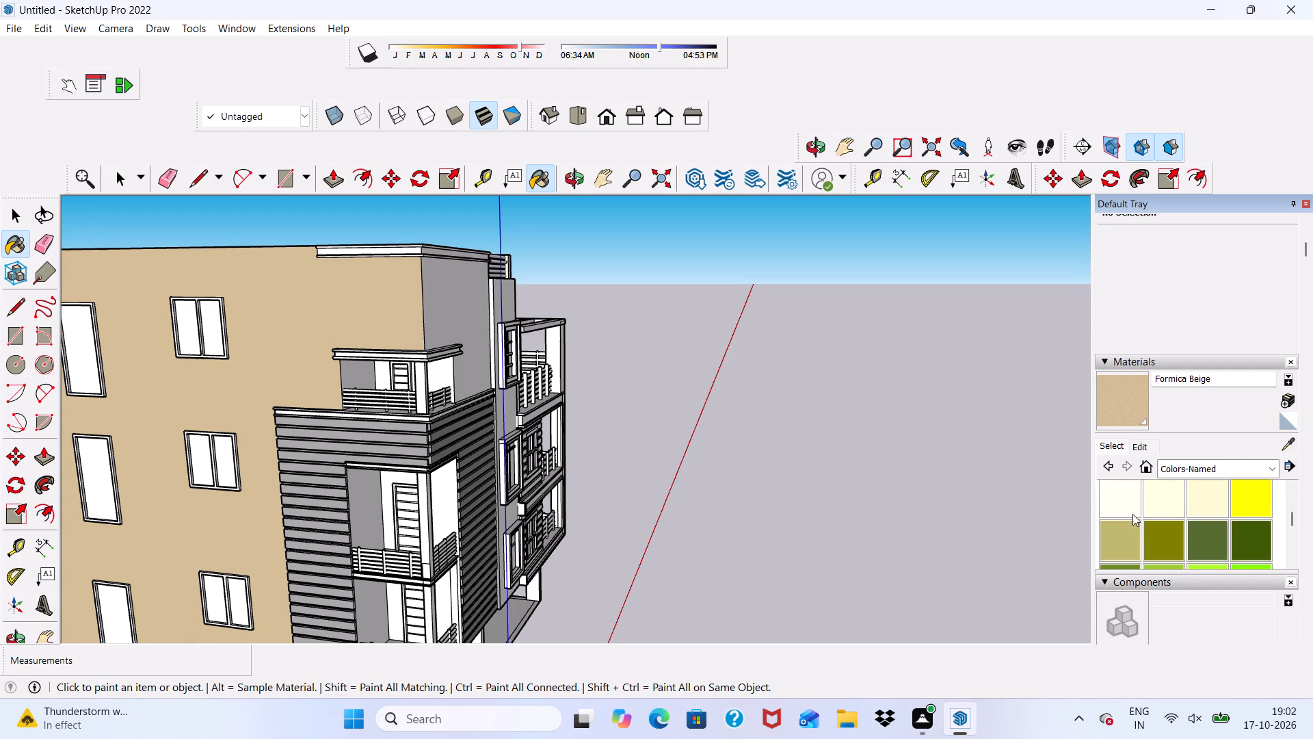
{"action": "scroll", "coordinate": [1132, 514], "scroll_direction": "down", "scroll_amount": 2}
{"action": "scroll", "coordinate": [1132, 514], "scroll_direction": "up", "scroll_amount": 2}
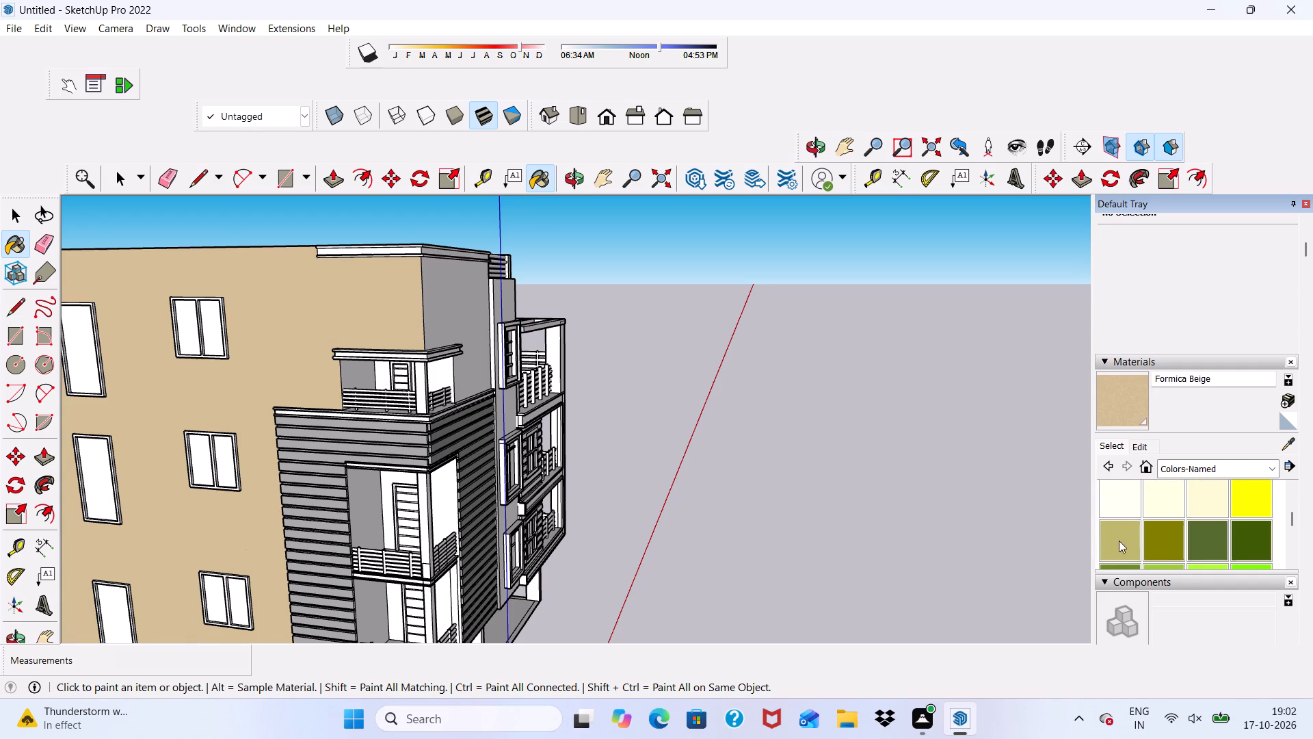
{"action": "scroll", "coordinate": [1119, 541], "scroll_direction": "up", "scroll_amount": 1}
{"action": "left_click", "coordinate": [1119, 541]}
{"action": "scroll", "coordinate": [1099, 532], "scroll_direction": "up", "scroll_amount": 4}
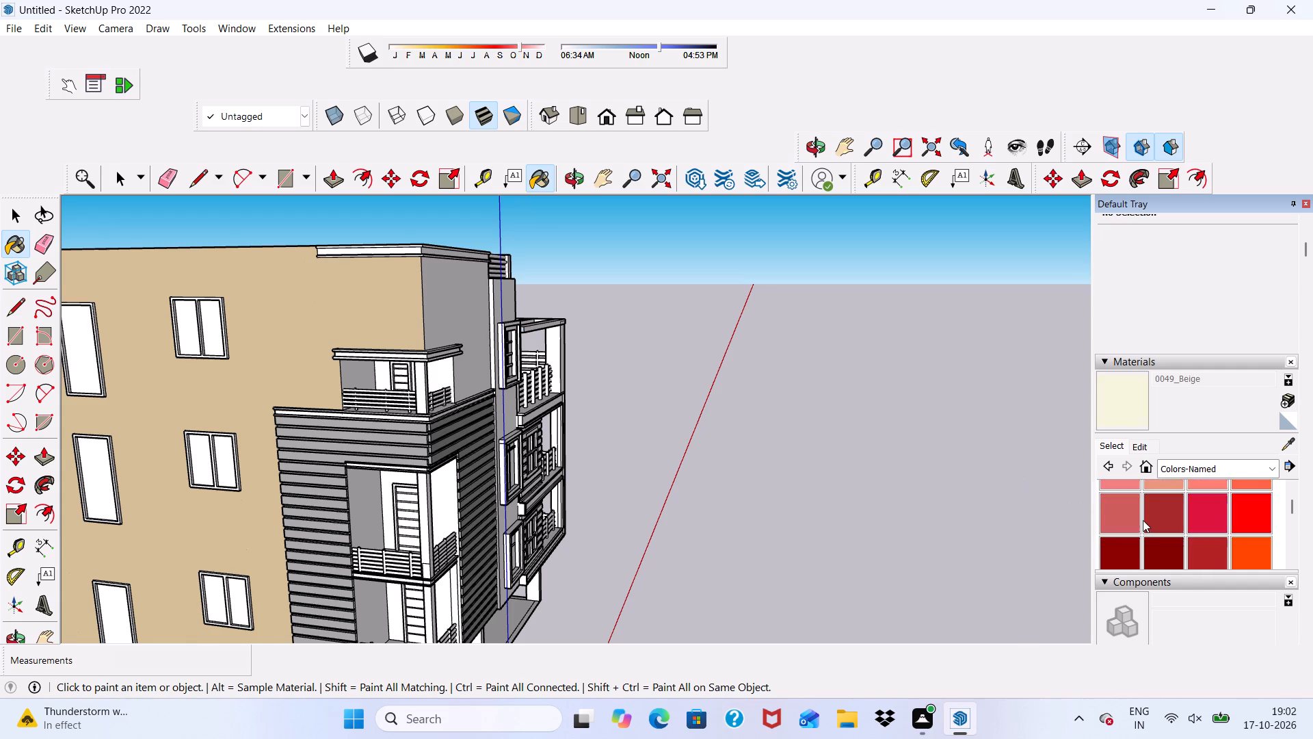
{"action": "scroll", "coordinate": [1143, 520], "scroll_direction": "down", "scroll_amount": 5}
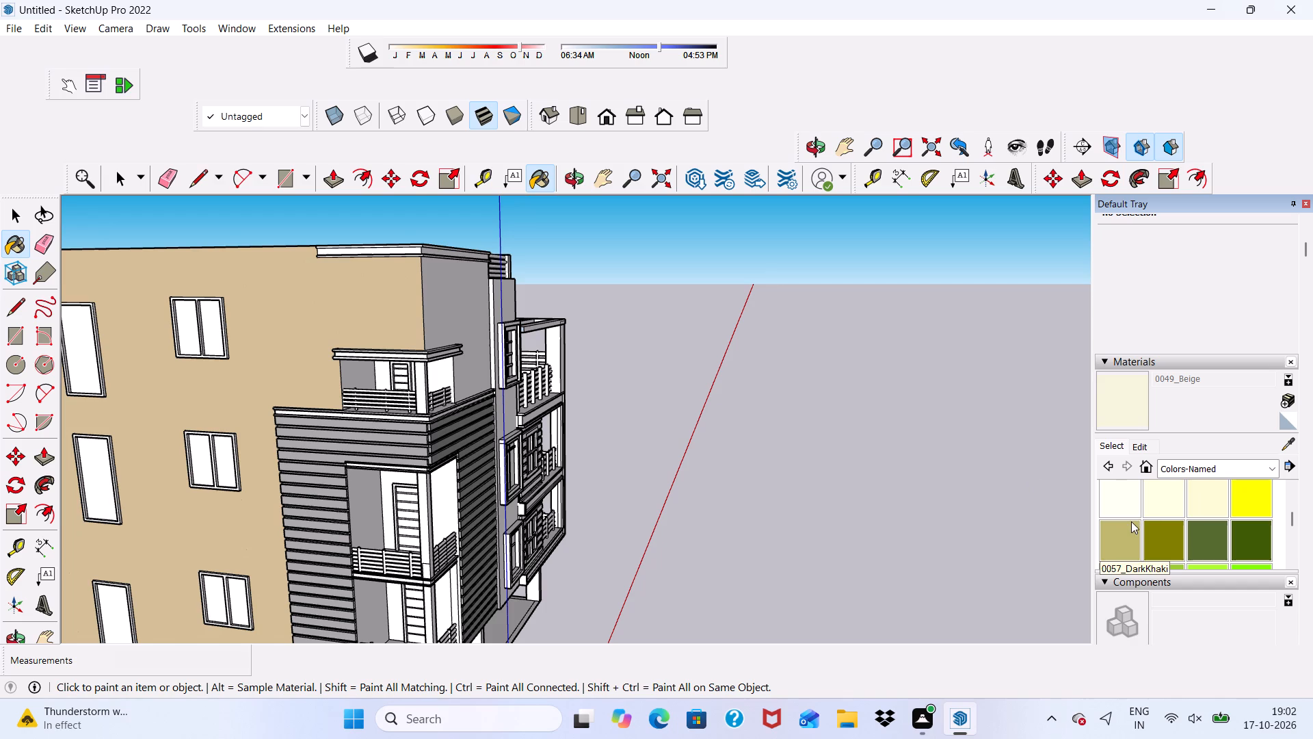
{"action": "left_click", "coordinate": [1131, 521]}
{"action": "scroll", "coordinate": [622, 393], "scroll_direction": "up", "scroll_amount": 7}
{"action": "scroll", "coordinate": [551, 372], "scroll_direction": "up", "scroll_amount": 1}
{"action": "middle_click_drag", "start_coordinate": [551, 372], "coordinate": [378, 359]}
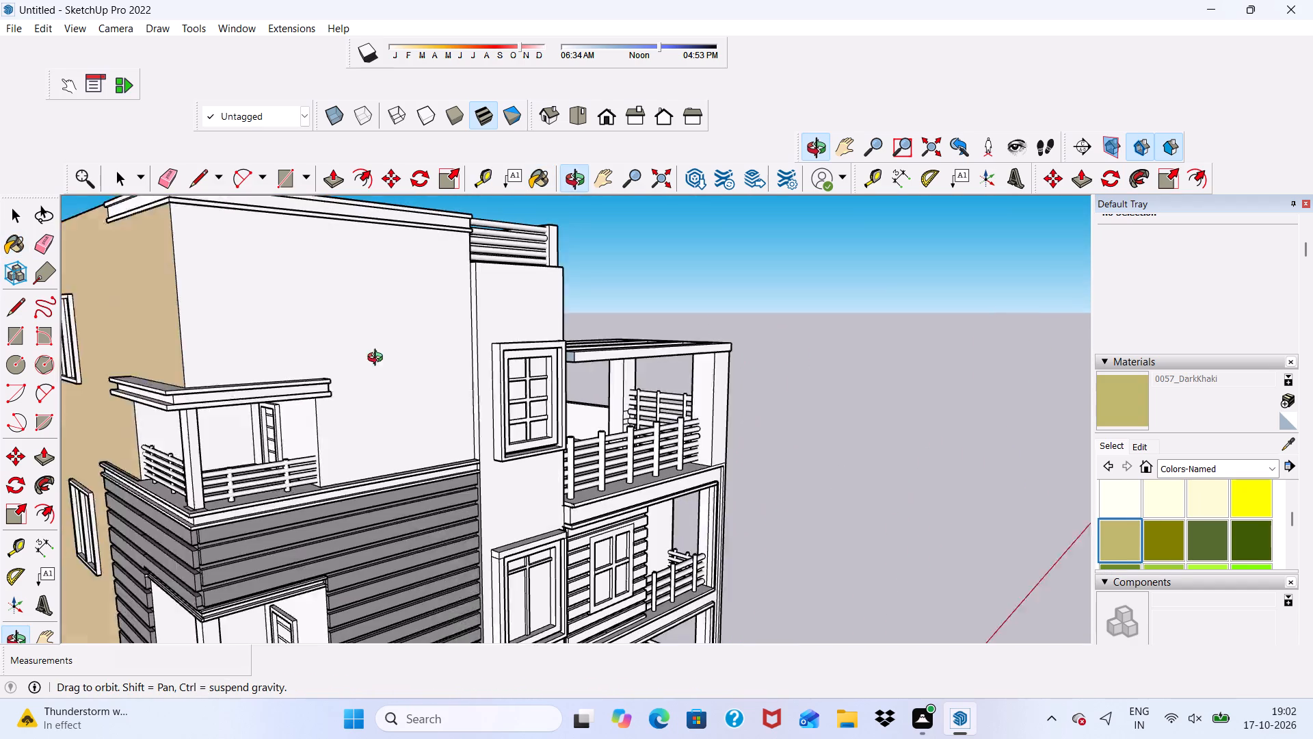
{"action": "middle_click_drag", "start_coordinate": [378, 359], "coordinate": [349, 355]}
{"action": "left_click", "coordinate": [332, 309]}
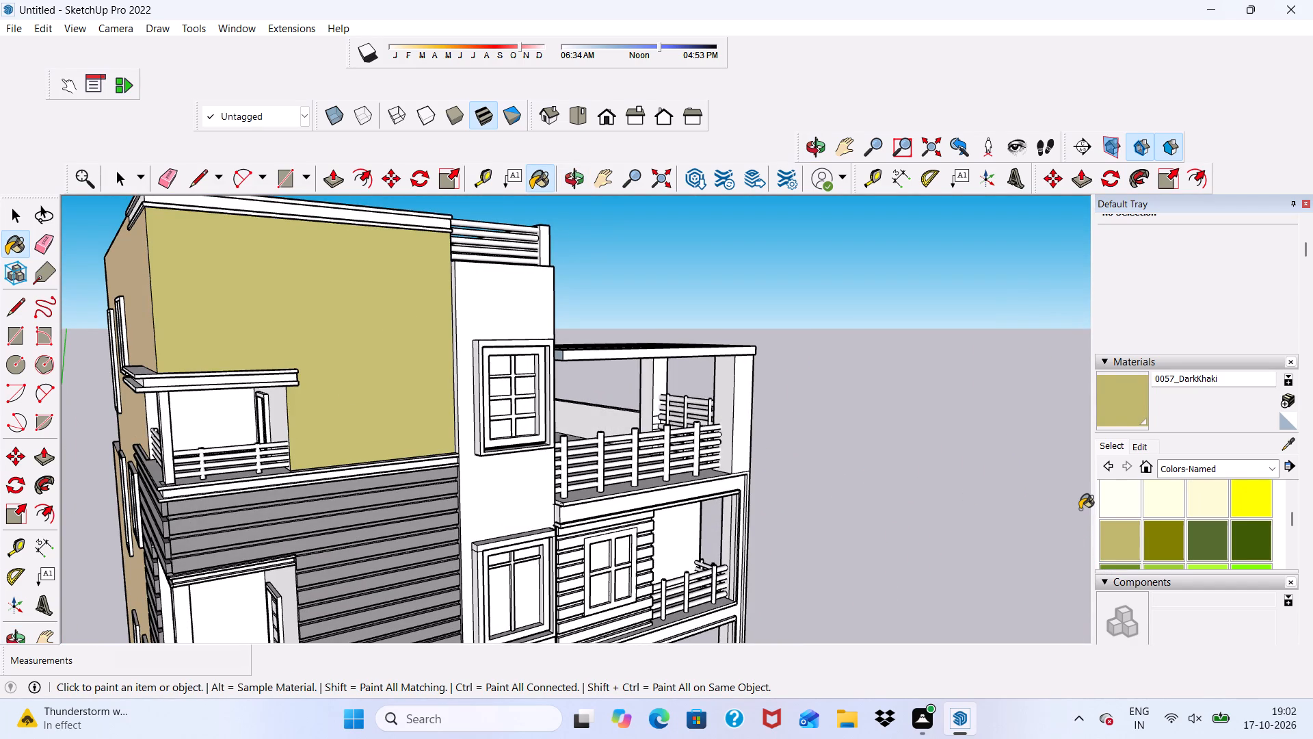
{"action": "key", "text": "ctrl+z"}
Look through the Colors-Named swatches for a suitable colour for the upper front wall.
{"action": "left_click_drag", "start_coordinate": [1077, 506], "coordinate": [1195, 569]}
{"action": "scroll", "coordinate": [1191, 524], "scroll_direction": "down", "scroll_amount": 1}
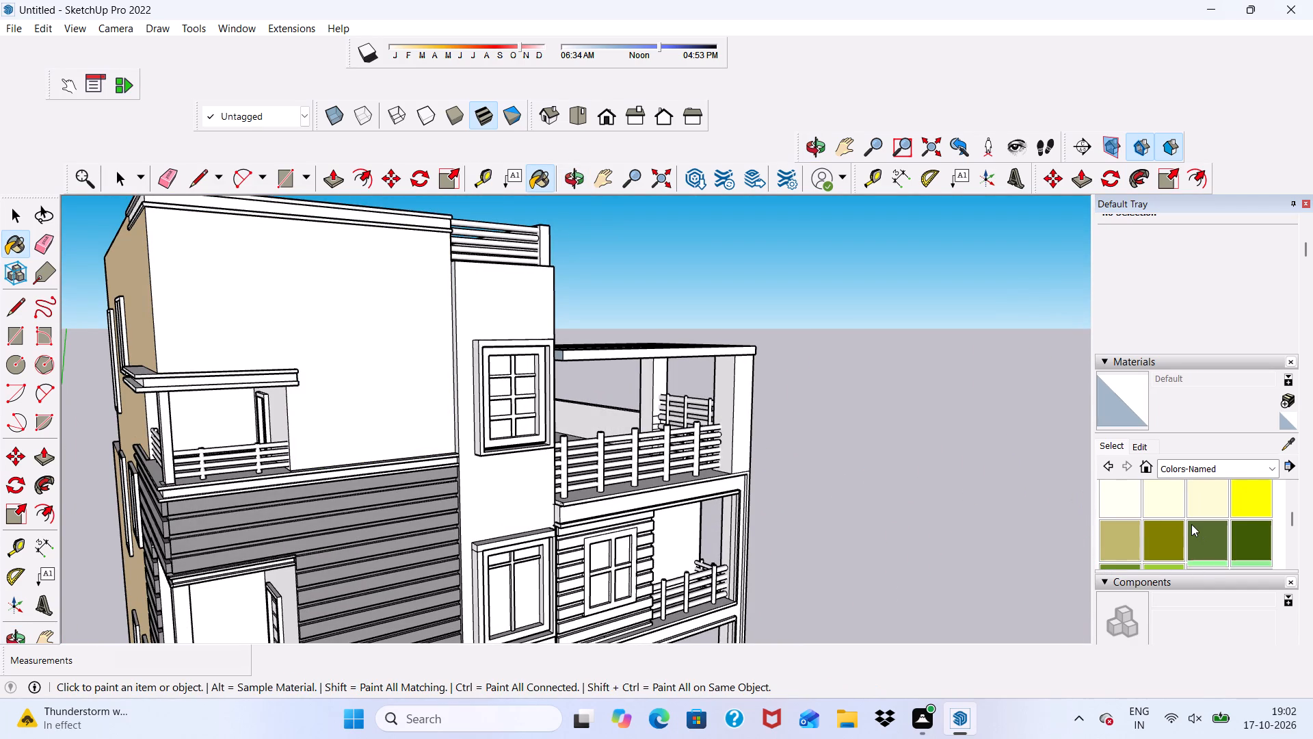
{"action": "scroll", "coordinate": [1191, 524], "scroll_direction": "down", "scroll_amount": 4}
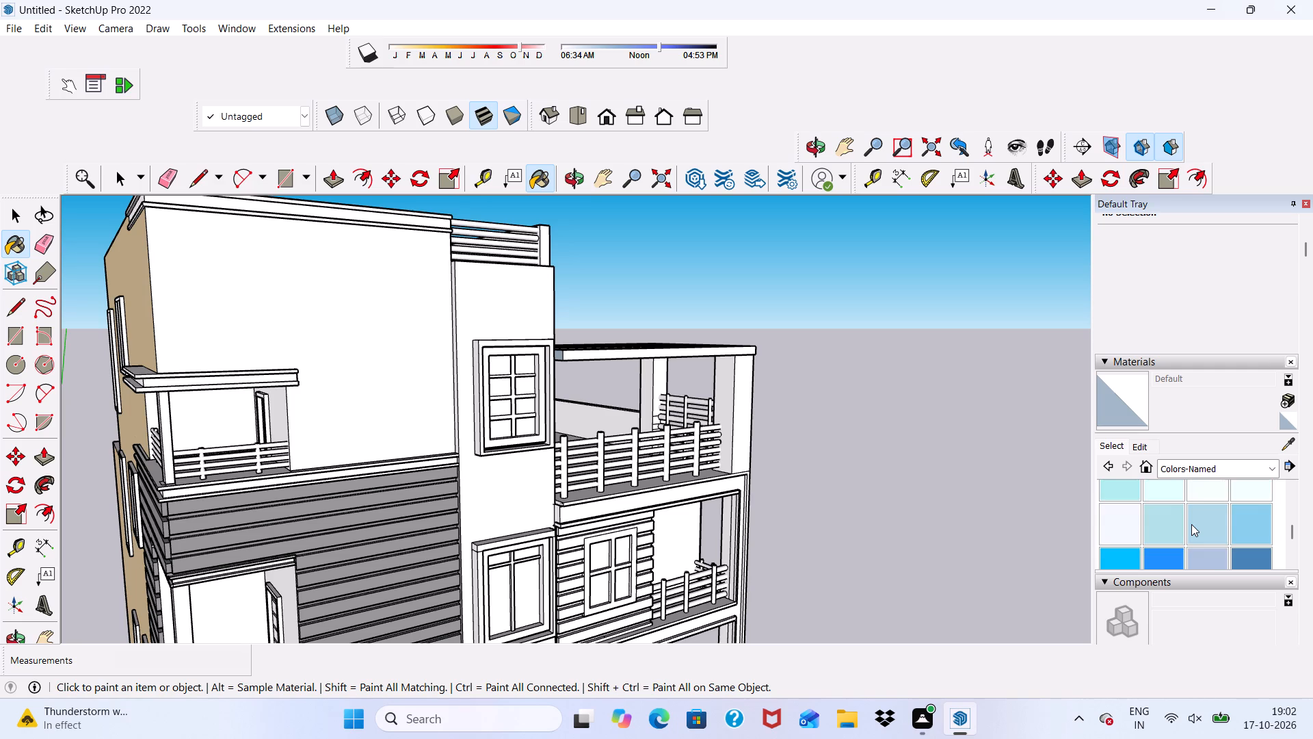
{"action": "scroll", "coordinate": [1191, 524], "scroll_direction": "up", "scroll_amount": 7}
{"action": "scroll", "coordinate": [1191, 521], "scroll_direction": "down", "scroll_amount": 1}
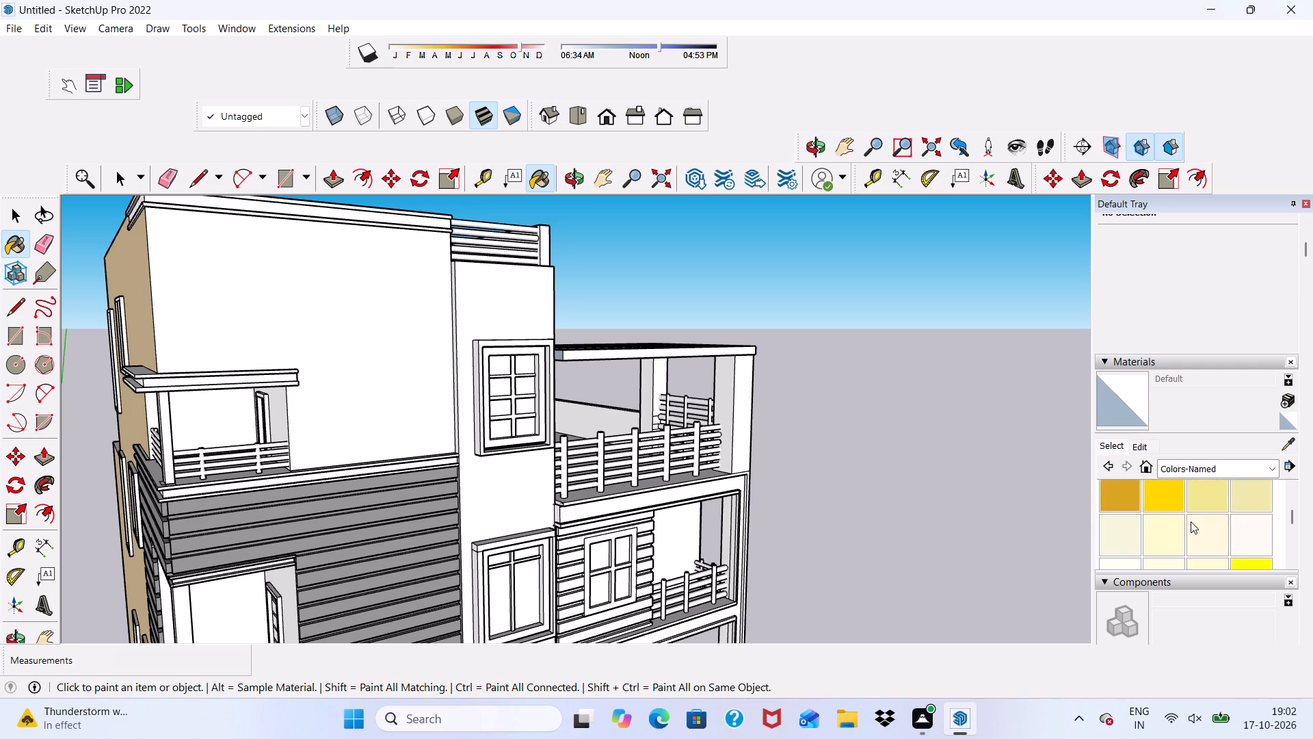
{"action": "scroll", "coordinate": [1191, 521], "scroll_direction": "up", "scroll_amount": 6}
{"action": "scroll", "coordinate": [1185, 513], "scroll_direction": "down", "scroll_amount": 6}
{"action": "scroll", "coordinate": [1185, 512], "scroll_direction": "up", "scroll_amount": 1}
{"action": "scroll", "coordinate": [1185, 512], "scroll_direction": "down", "scroll_amount": 6}
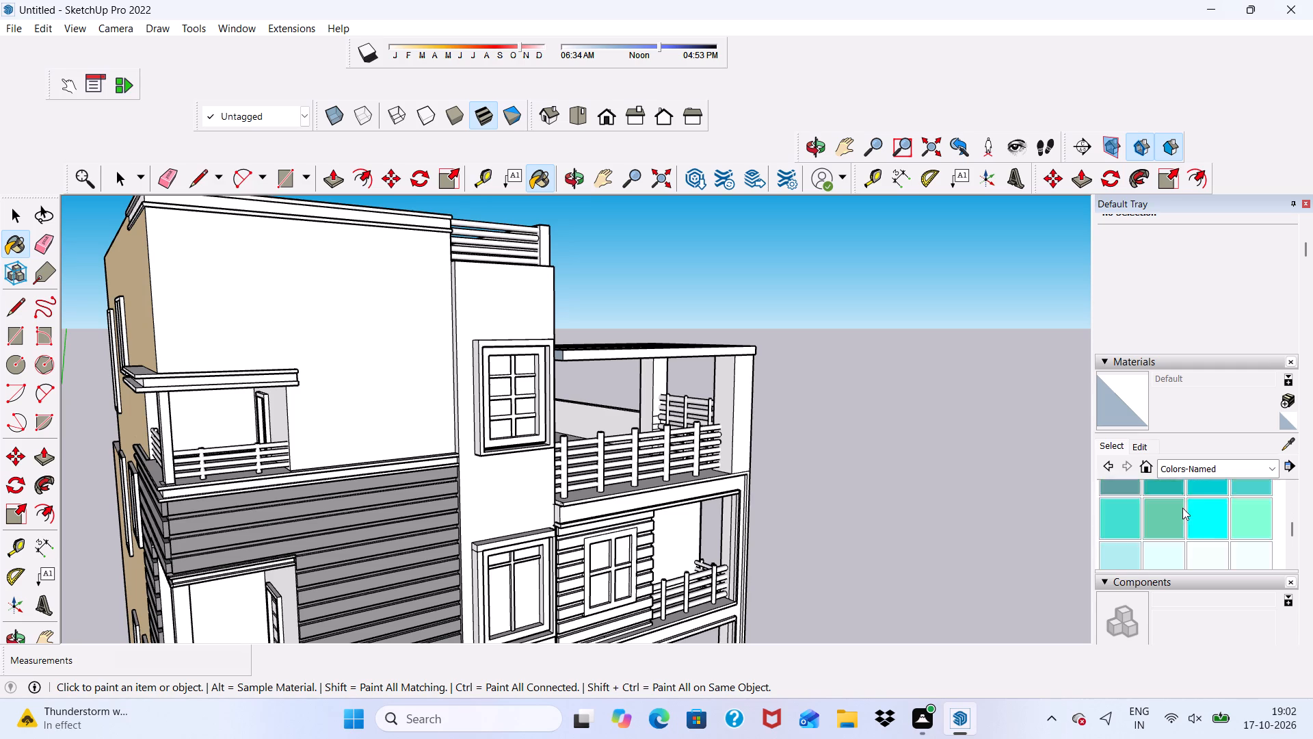
{"action": "scroll", "coordinate": [1182, 508], "scroll_direction": "down", "scroll_amount": 2}
{"action": "scroll", "coordinate": [1182, 508], "scroll_direction": "up", "scroll_amount": 6}
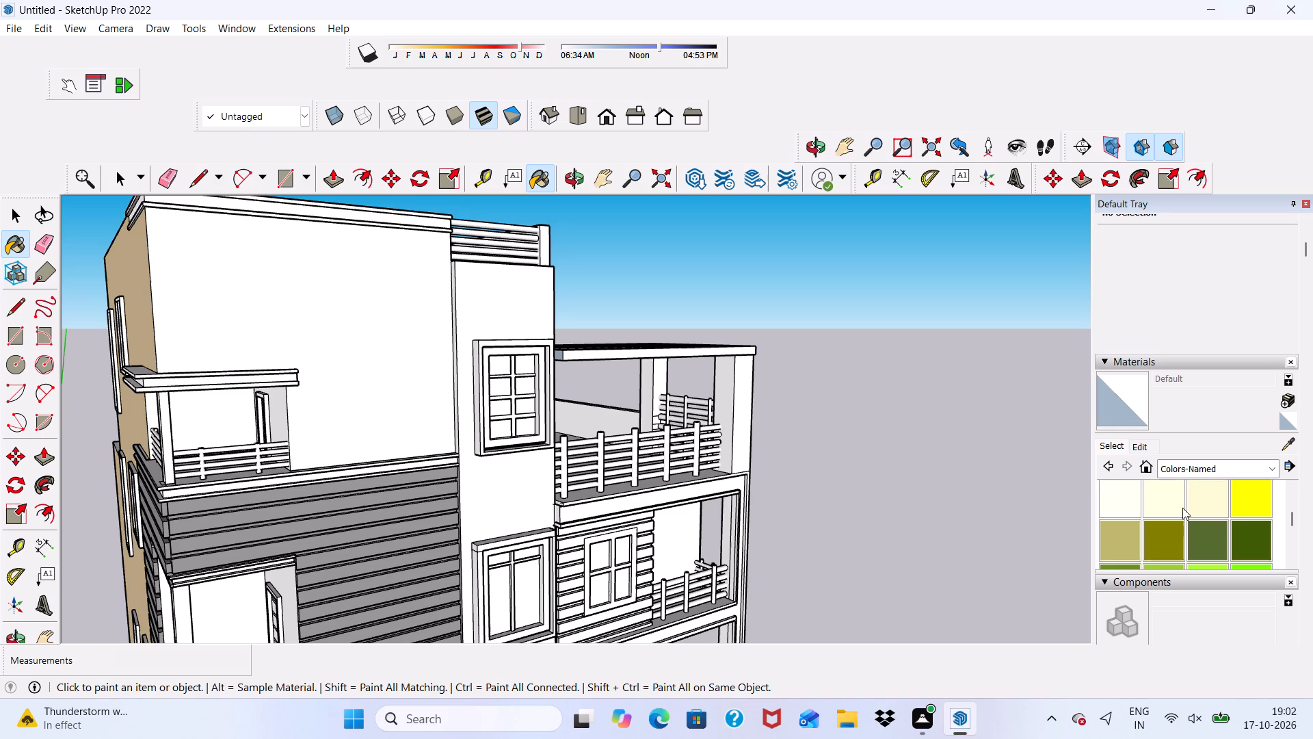
Paint the white upper front wall beside the top balcony with 0057_DarkKhaki from Colors-Named.
{"action": "left_click", "coordinate": [1104, 543]}
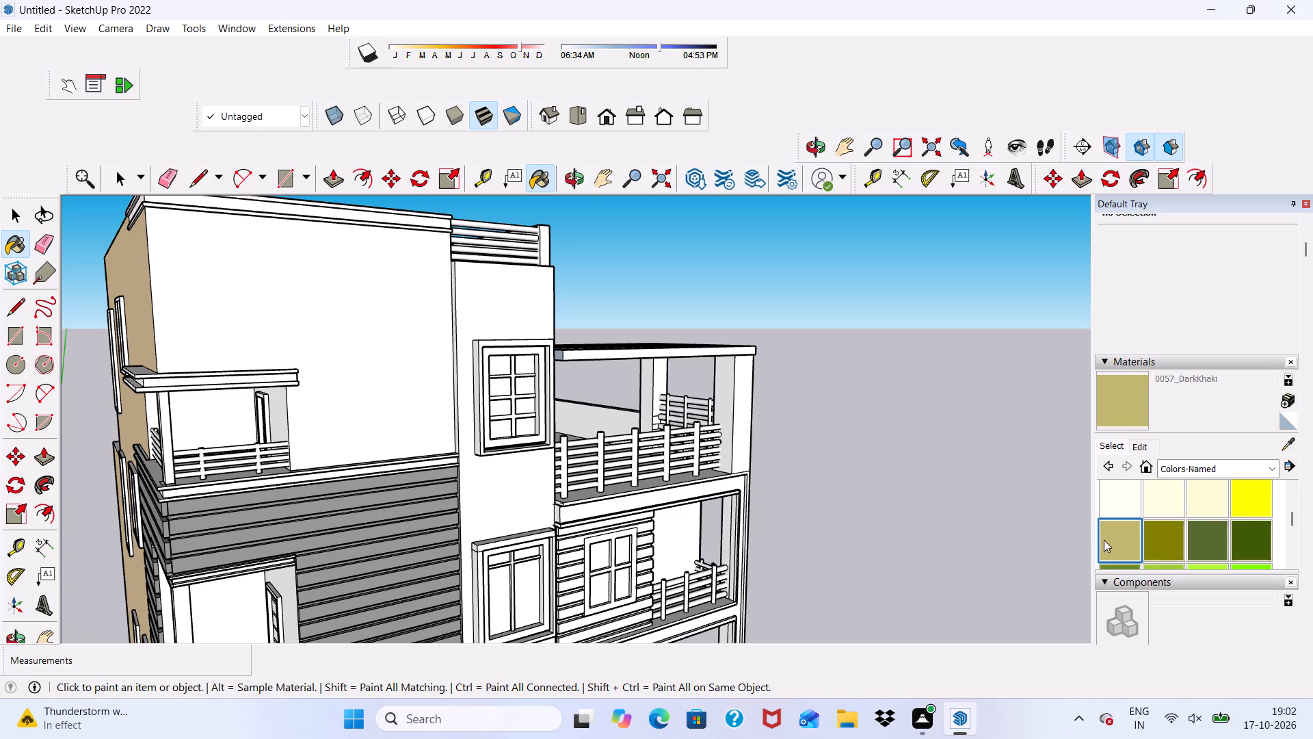
{"action": "scroll", "coordinate": [344, 260], "scroll_direction": "up", "scroll_amount": 7}
{"action": "left_click", "coordinate": [383, 309]}
Examine the khaki front wall against the beige side wall from the front and side of the house.
{"action": "scroll", "coordinate": [385, 310], "scroll_direction": "down", "scroll_amount": 9}
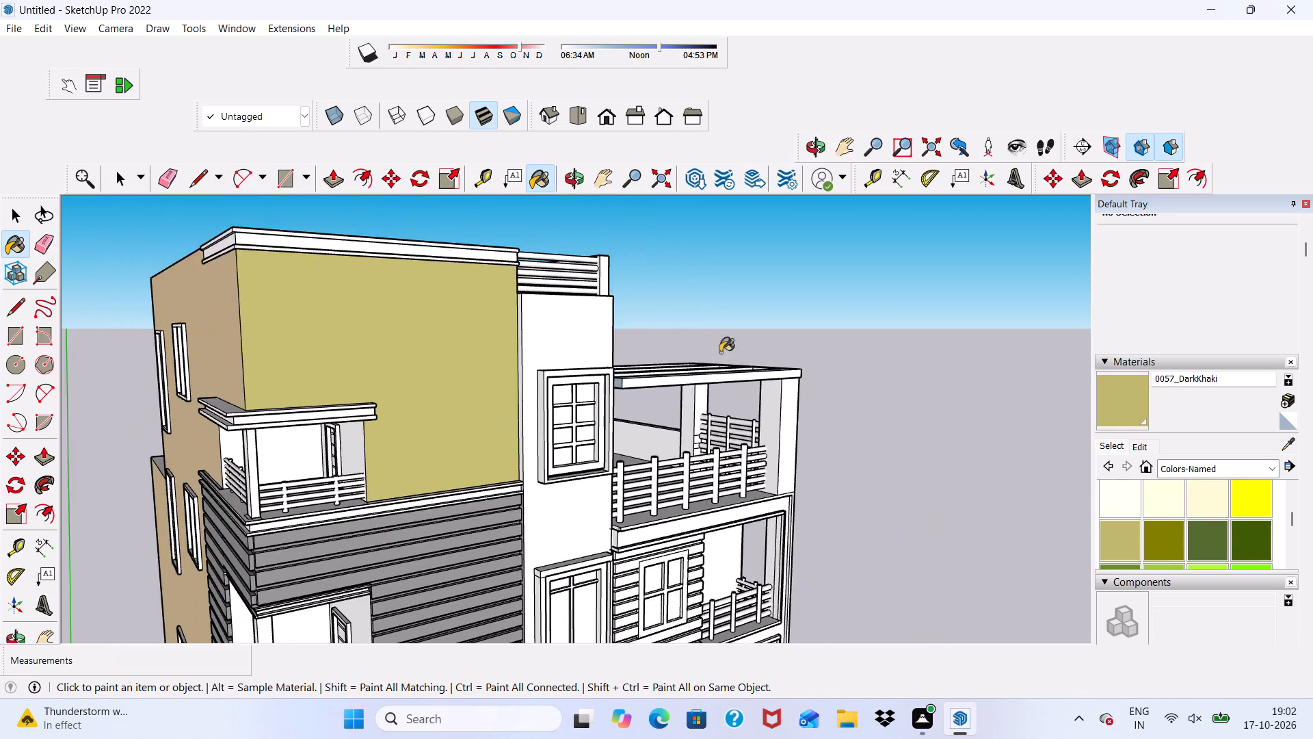
{"action": "scroll", "coordinate": [720, 352], "scroll_direction": "down", "scroll_amount": 3}
{"action": "middle_click_drag", "start_coordinate": [93, 487], "coordinate": [393, 430]}
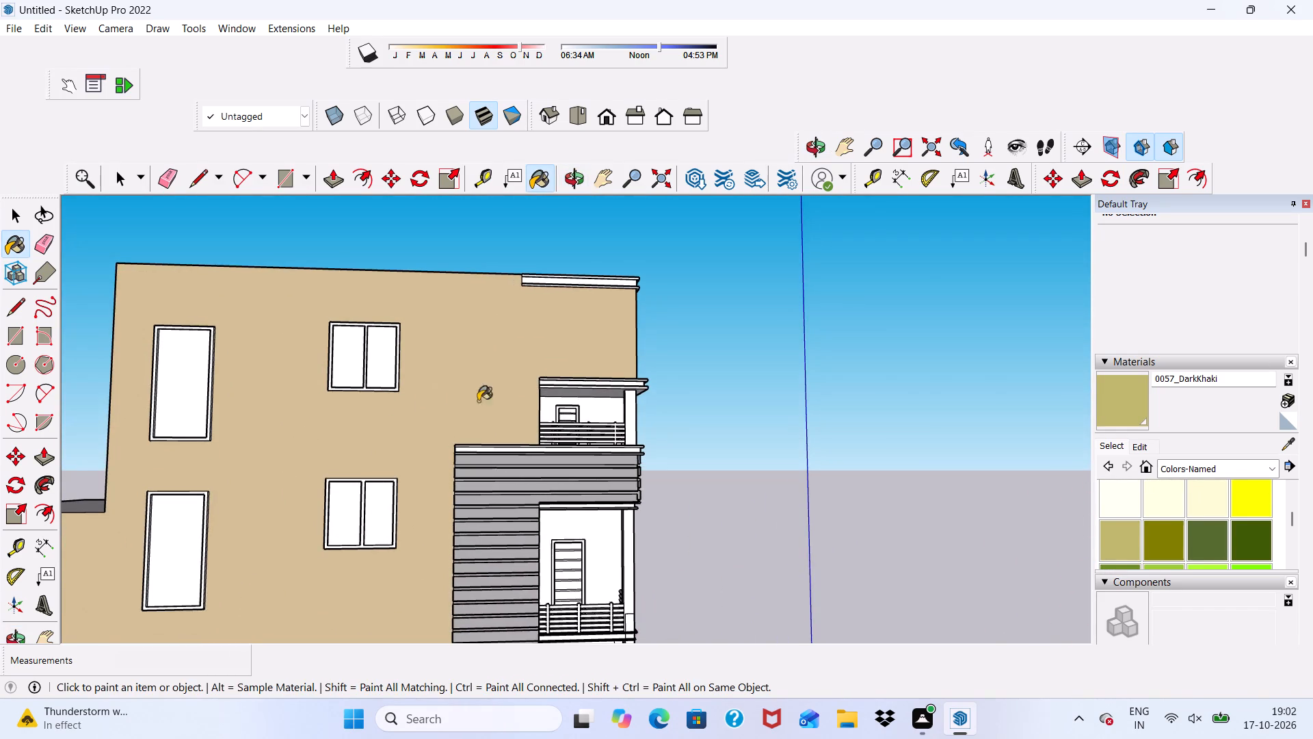
{"action": "scroll", "coordinate": [575, 419], "scroll_direction": "up", "scroll_amount": 4}
{"action": "scroll", "coordinate": [575, 419], "scroll_direction": "down", "scroll_amount": 5}
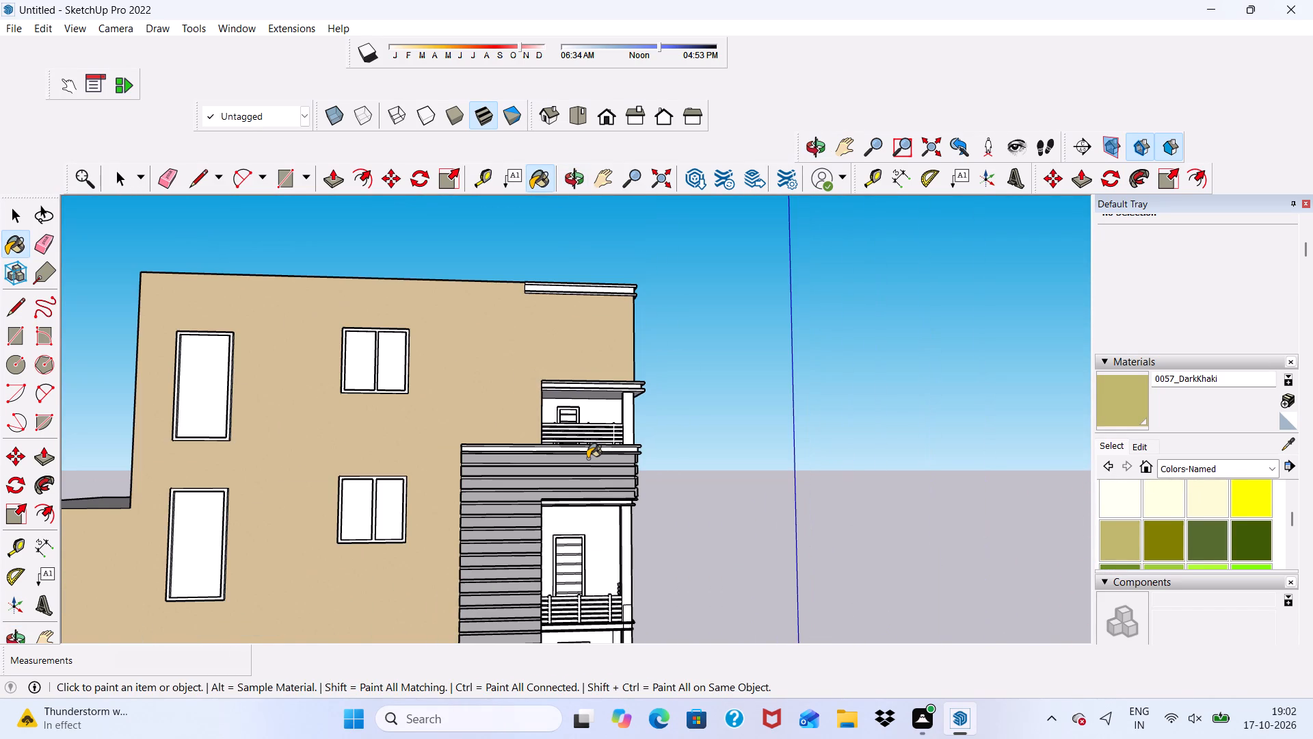
{"action": "scroll", "coordinate": [556, 374], "scroll_direction": "down", "scroll_amount": 6}
{"action": "middle_click_drag", "start_coordinate": [597, 421], "coordinate": [131, 363]}
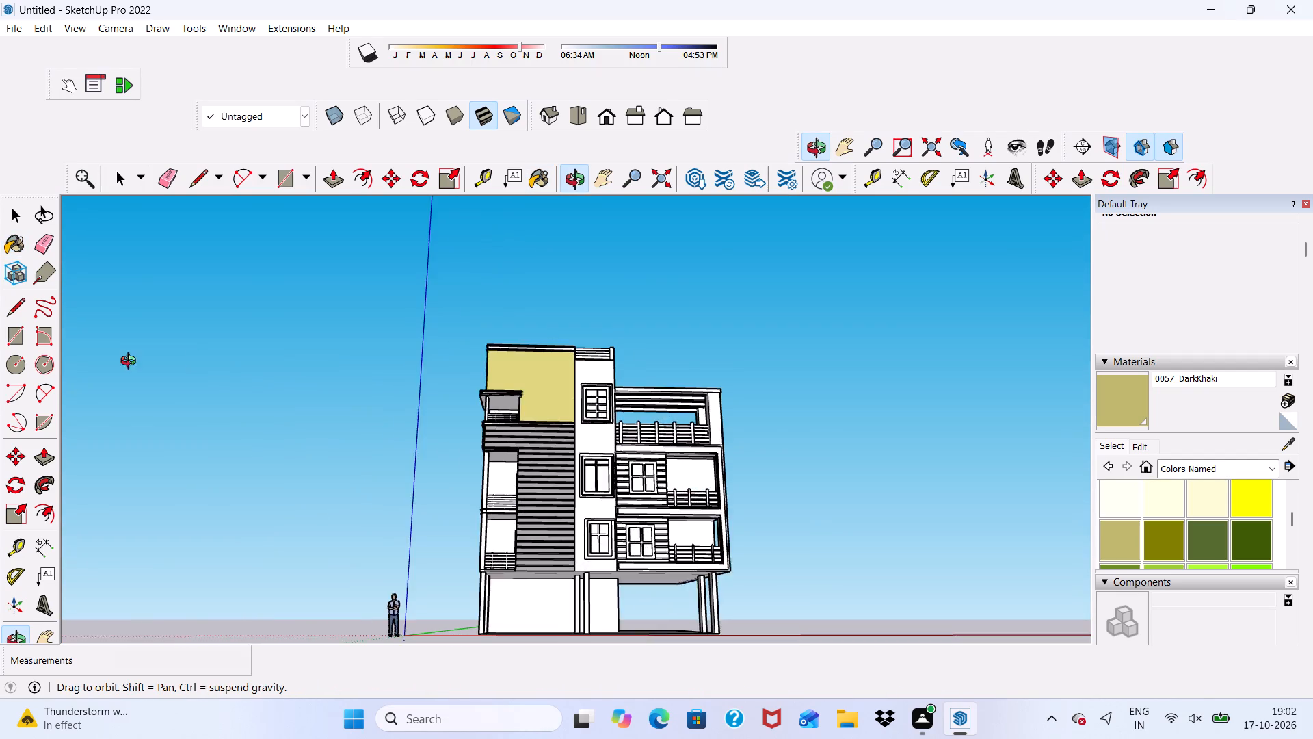
{"action": "middle_click_drag", "start_coordinate": [131, 363], "coordinate": [131, 363]}
{"action": "scroll", "coordinate": [339, 380], "scroll_direction": "up", "scroll_amount": 13}
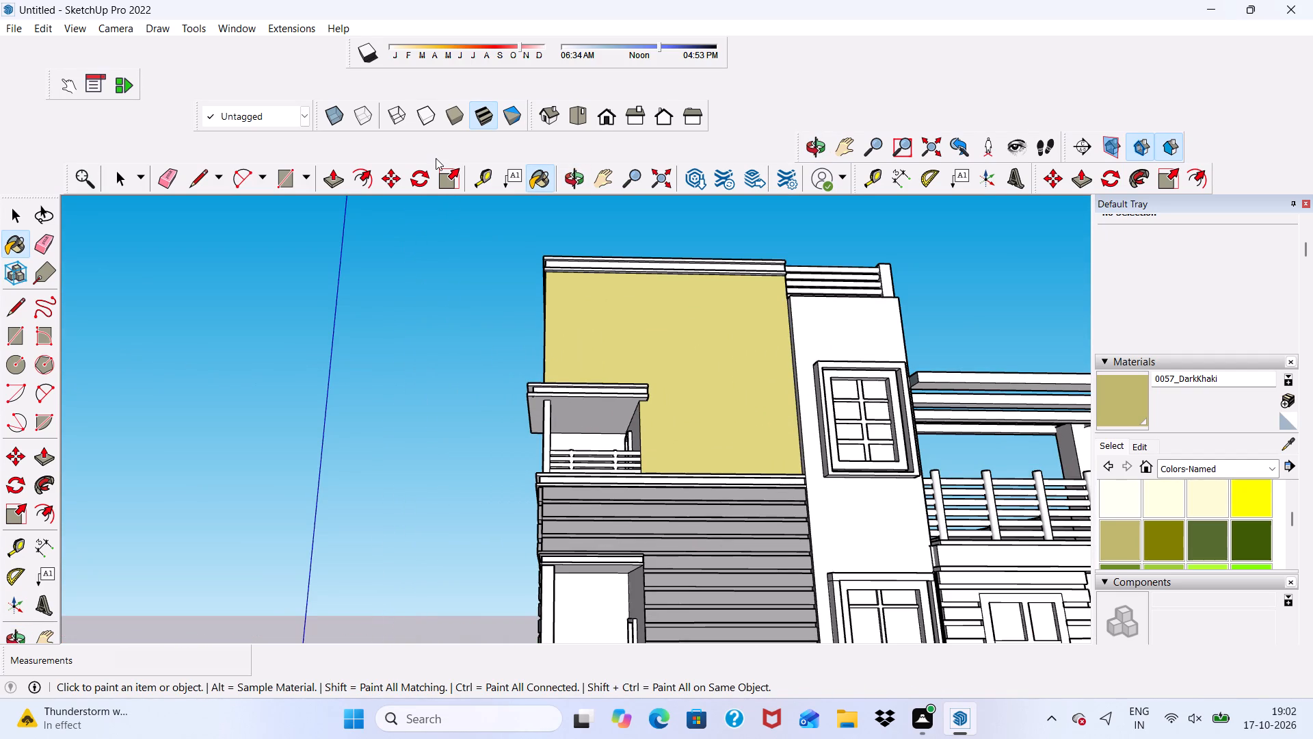
{"action": "scroll", "coordinate": [436, 158], "scroll_direction": "up", "scroll_amount": 1}
{"action": "scroll", "coordinate": [741, 223], "scroll_direction": "down", "scroll_amount": 4}
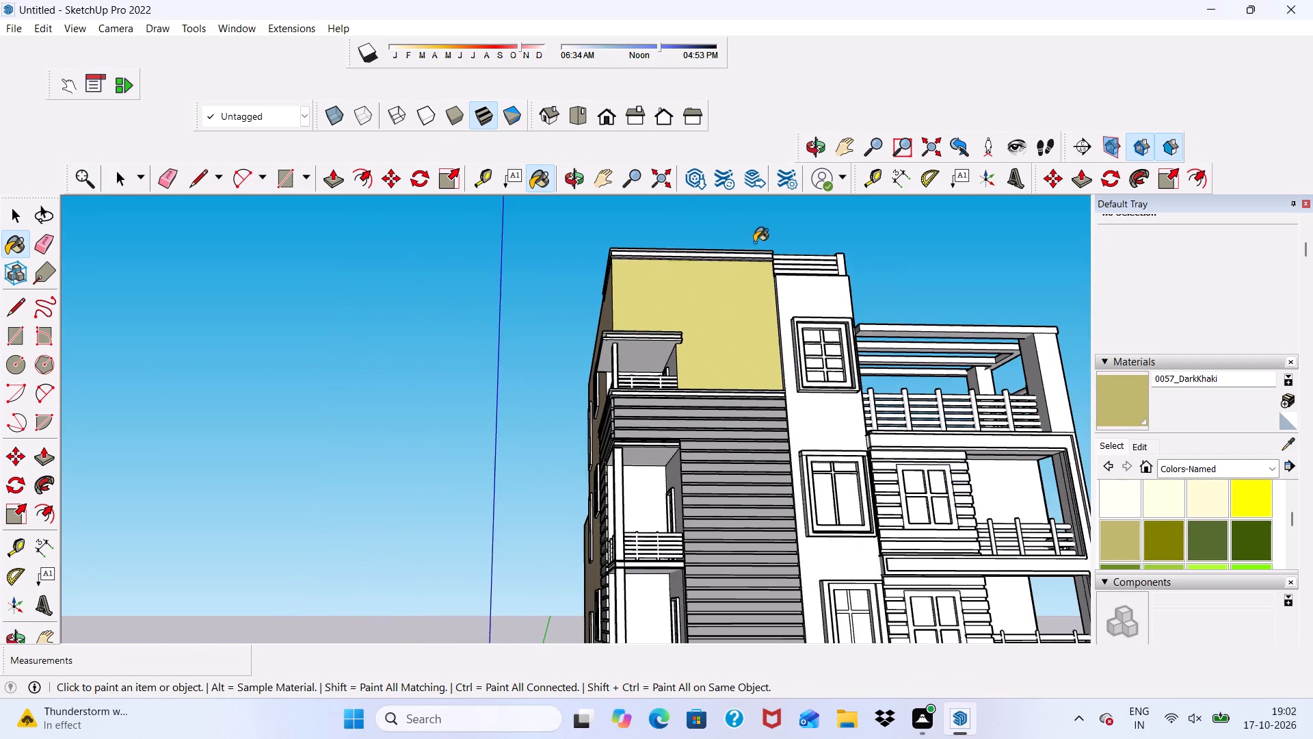
{"action": "scroll", "coordinate": [721, 262], "scroll_direction": "down", "scroll_amount": 1}
{"action": "middle_click_drag", "start_coordinate": [700, 300], "coordinate": [994, 399]}
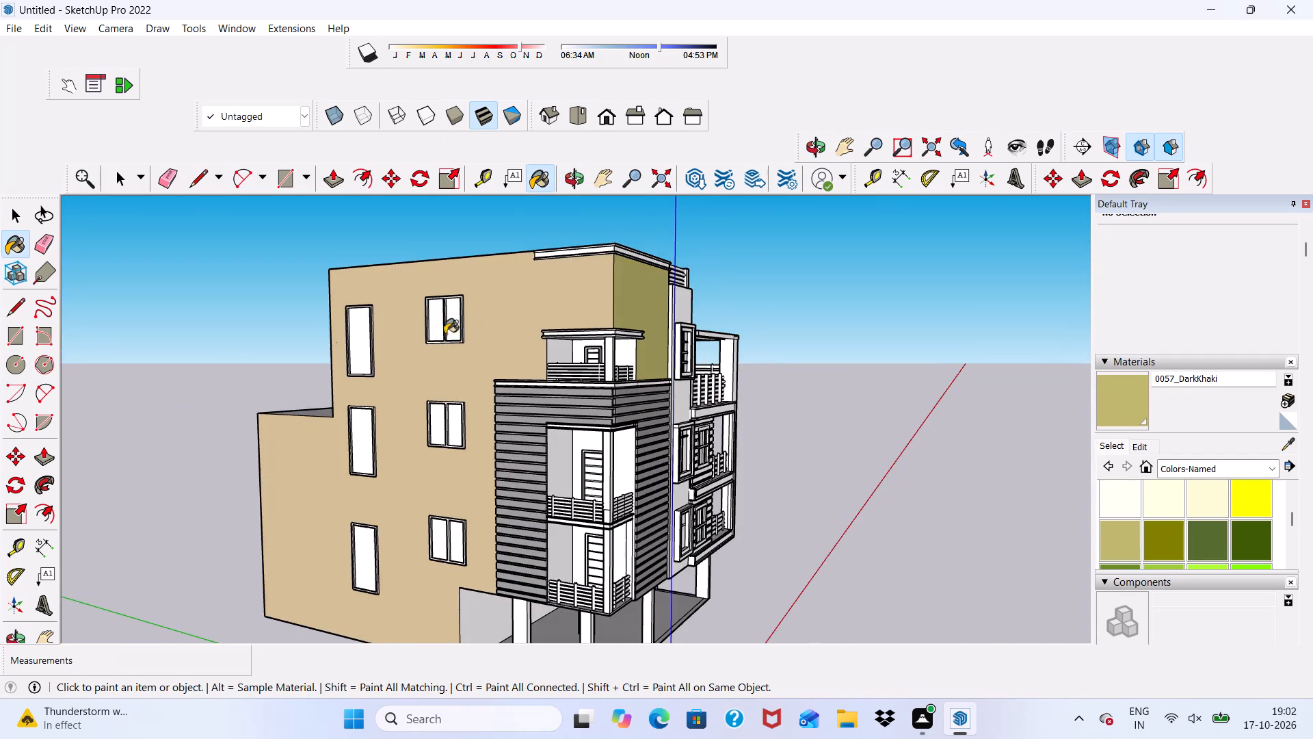
{"action": "key", "text": "space"}
{"action": "scroll", "coordinate": [437, 334], "scroll_direction": "up", "scroll_amount": 7}
{"action": "scroll", "coordinate": [530, 297], "scroll_direction": "down", "scroll_amount": 3}
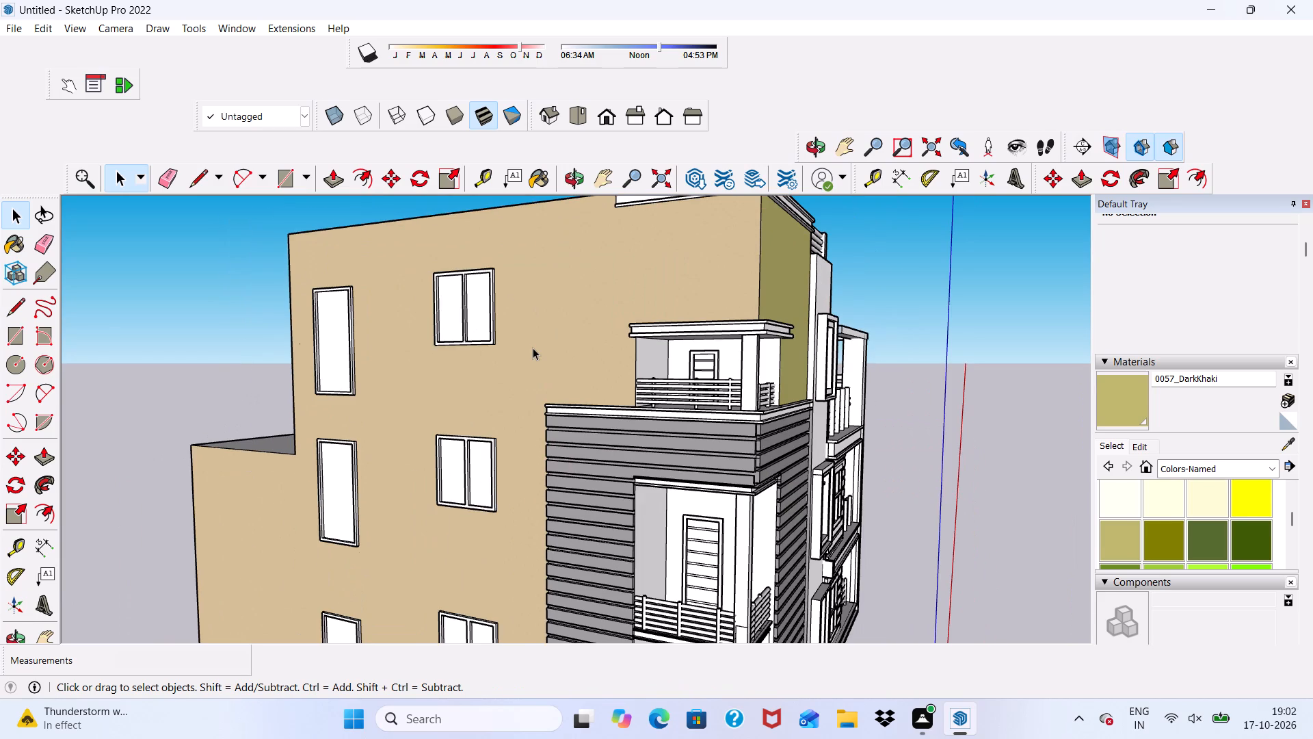
{"action": "scroll", "coordinate": [511, 449], "scroll_direction": "down", "scroll_amount": 7}
{"action": "scroll", "coordinate": [553, 333], "scroll_direction": "up", "scroll_amount": 4}
{"action": "scroll", "coordinate": [552, 341], "scroll_direction": "down", "scroll_amount": 8}
{"action": "middle_click_drag", "start_coordinate": [548, 432], "coordinate": [637, 418]}
{"action": "scroll", "coordinate": [509, 424], "scroll_direction": "up", "scroll_amount": 9}
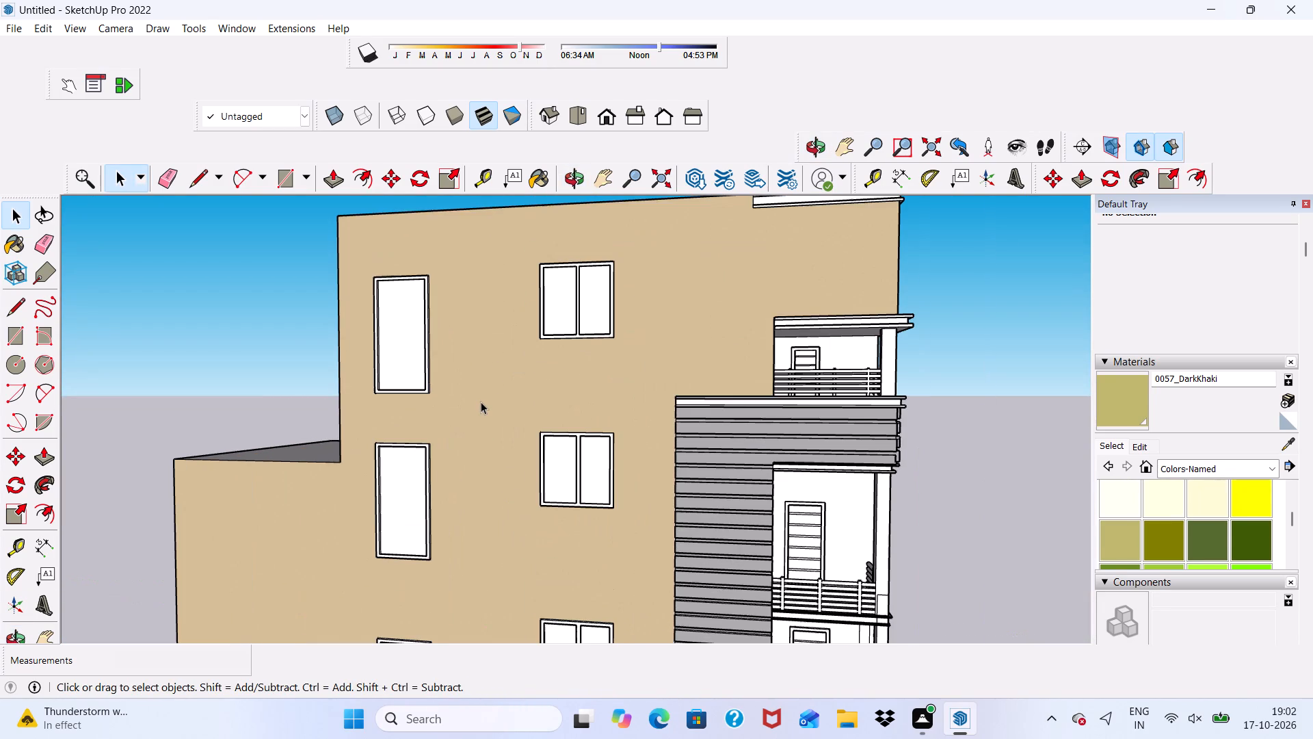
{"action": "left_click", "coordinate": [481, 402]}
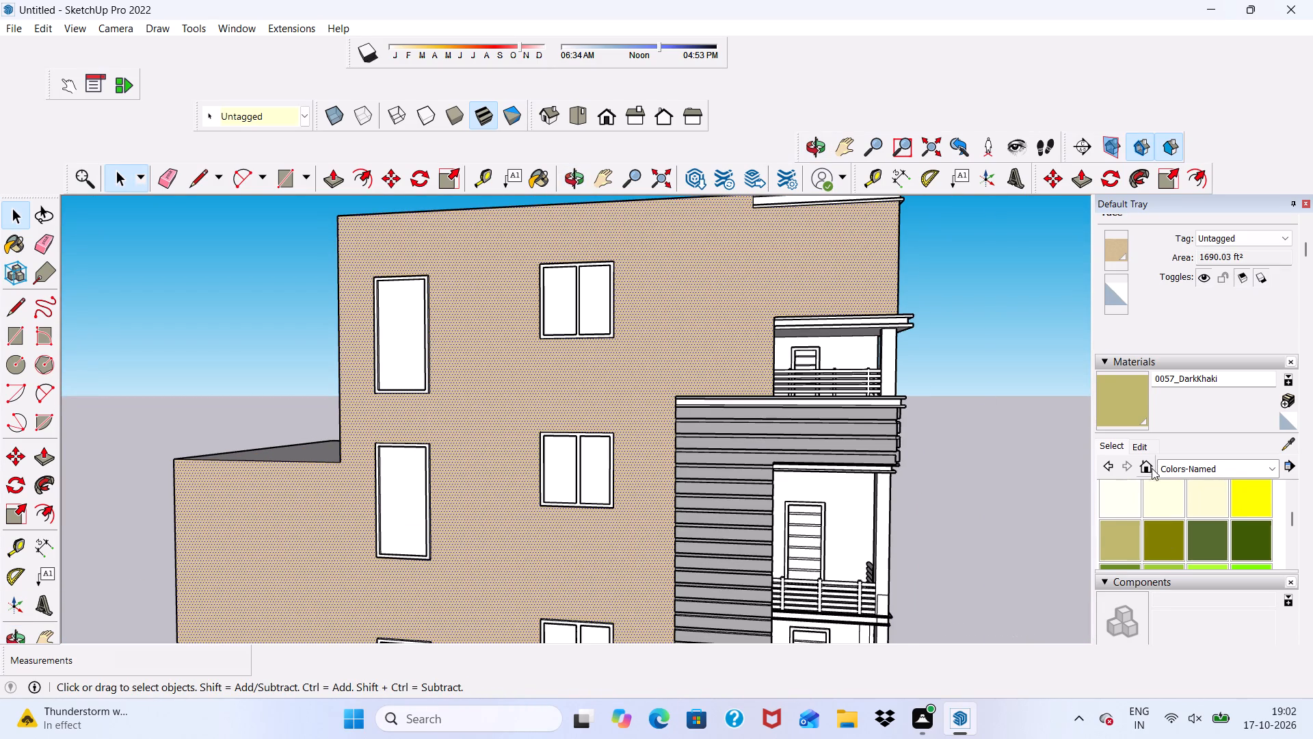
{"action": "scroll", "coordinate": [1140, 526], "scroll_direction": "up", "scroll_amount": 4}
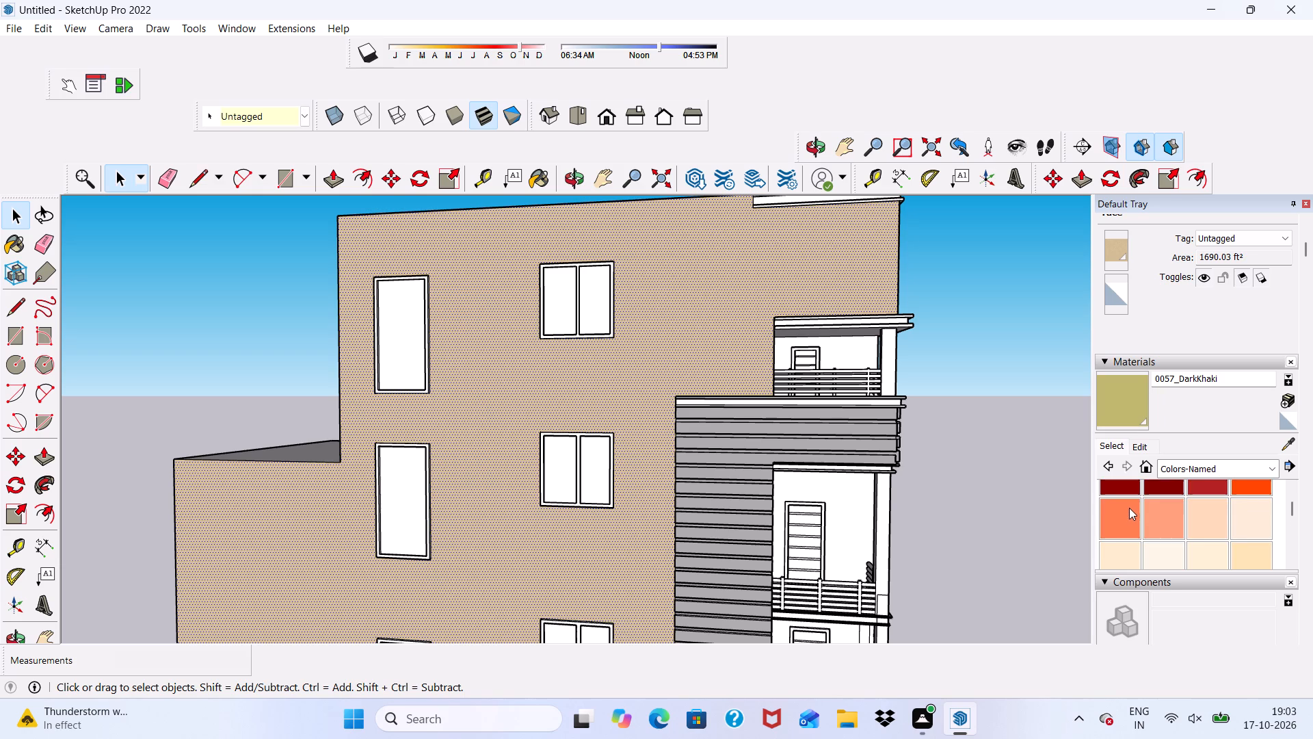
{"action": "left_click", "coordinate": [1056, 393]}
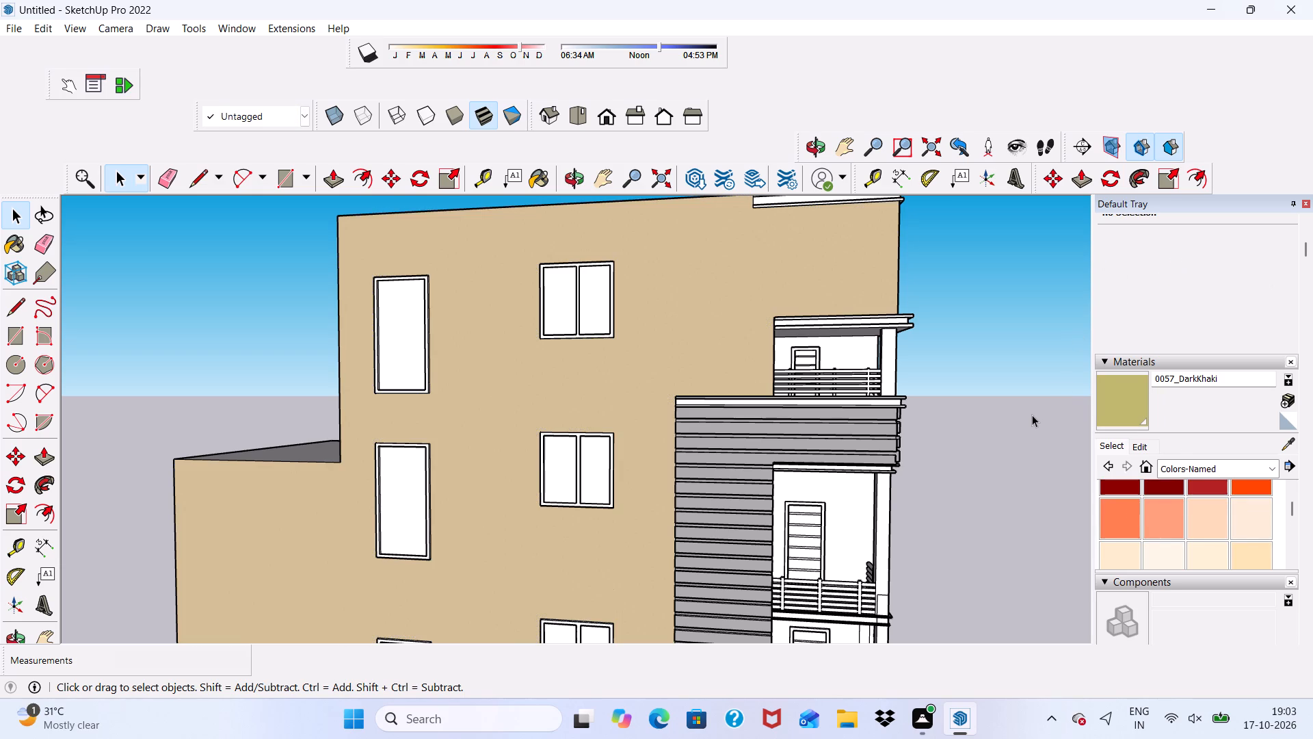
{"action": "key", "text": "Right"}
Examine the khaki upper wall and the top balcony from the corner, from above and from the front.
{"action": "scroll", "coordinate": [861, 417], "scroll_direction": "down", "scroll_amount": 6}
{"action": "middle_click_drag", "start_coordinate": [832, 481], "coordinate": [525, 488]}
{"action": "scroll", "coordinate": [570, 392], "scroll_direction": "up", "scroll_amount": 6}
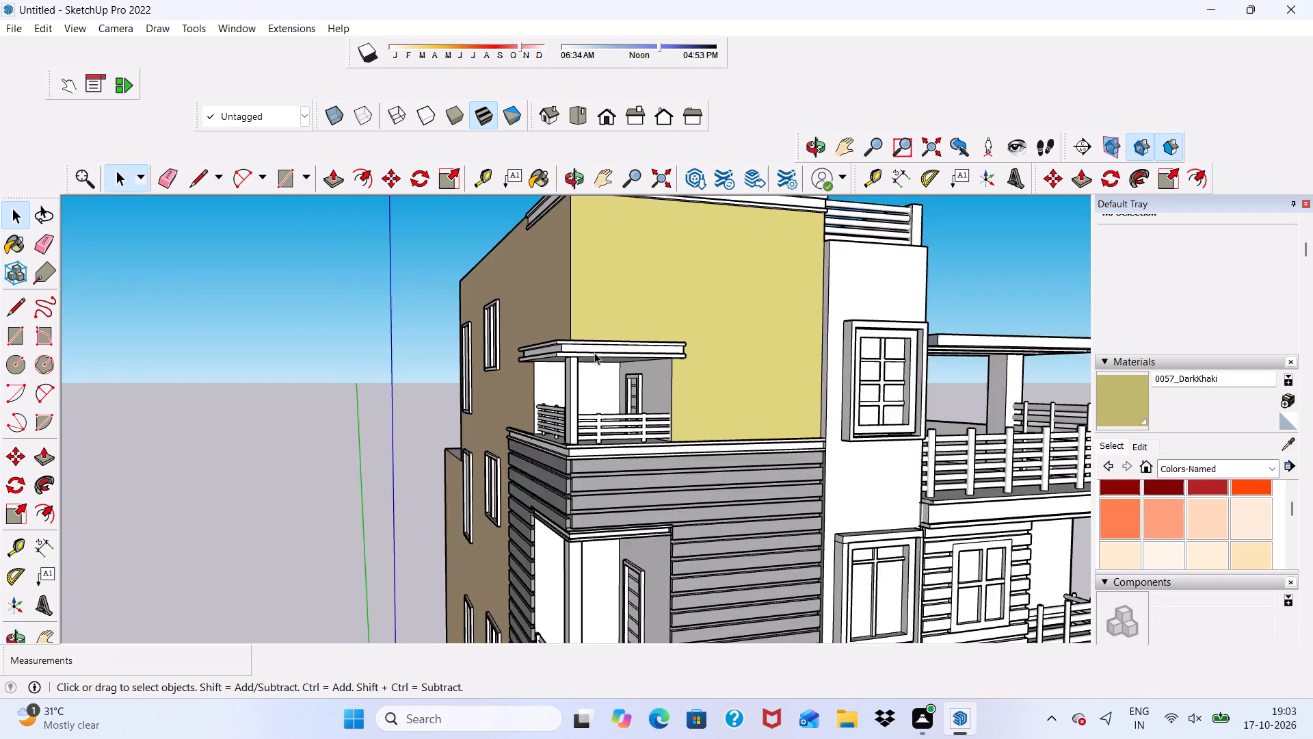
{"action": "scroll", "coordinate": [594, 352], "scroll_direction": "up", "scroll_amount": 5}
{"action": "scroll", "coordinate": [733, 321], "scroll_direction": "down", "scroll_amount": 1}
{"action": "scroll", "coordinate": [741, 331], "scroll_direction": "up", "scroll_amount": 7}
{"action": "middle_click_drag", "start_coordinate": [739, 361], "coordinate": [403, 472]}
{"action": "scroll", "coordinate": [732, 378], "scroll_direction": "down", "scroll_amount": 1}
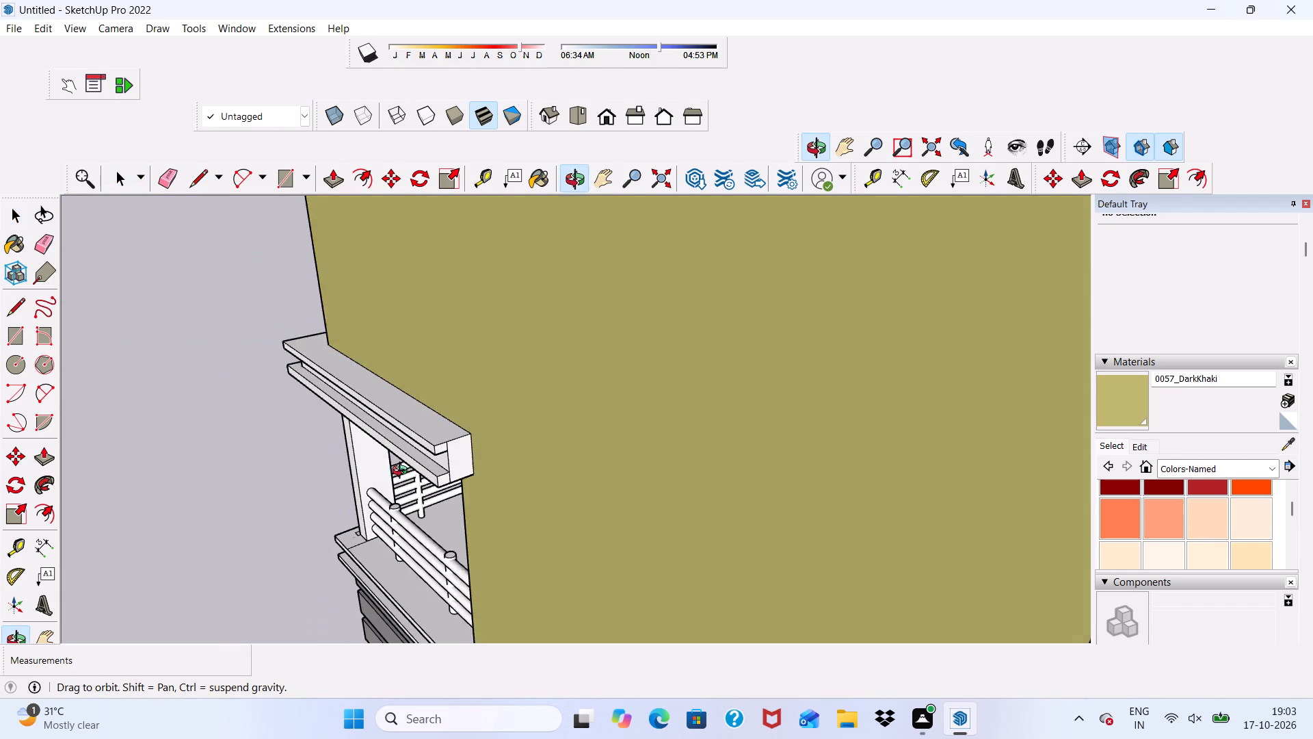
{"action": "middle_click_drag", "start_coordinate": [403, 472], "coordinate": [397, 465]}
{"action": "scroll", "coordinate": [425, 311], "scroll_direction": "down", "scroll_amount": 5}
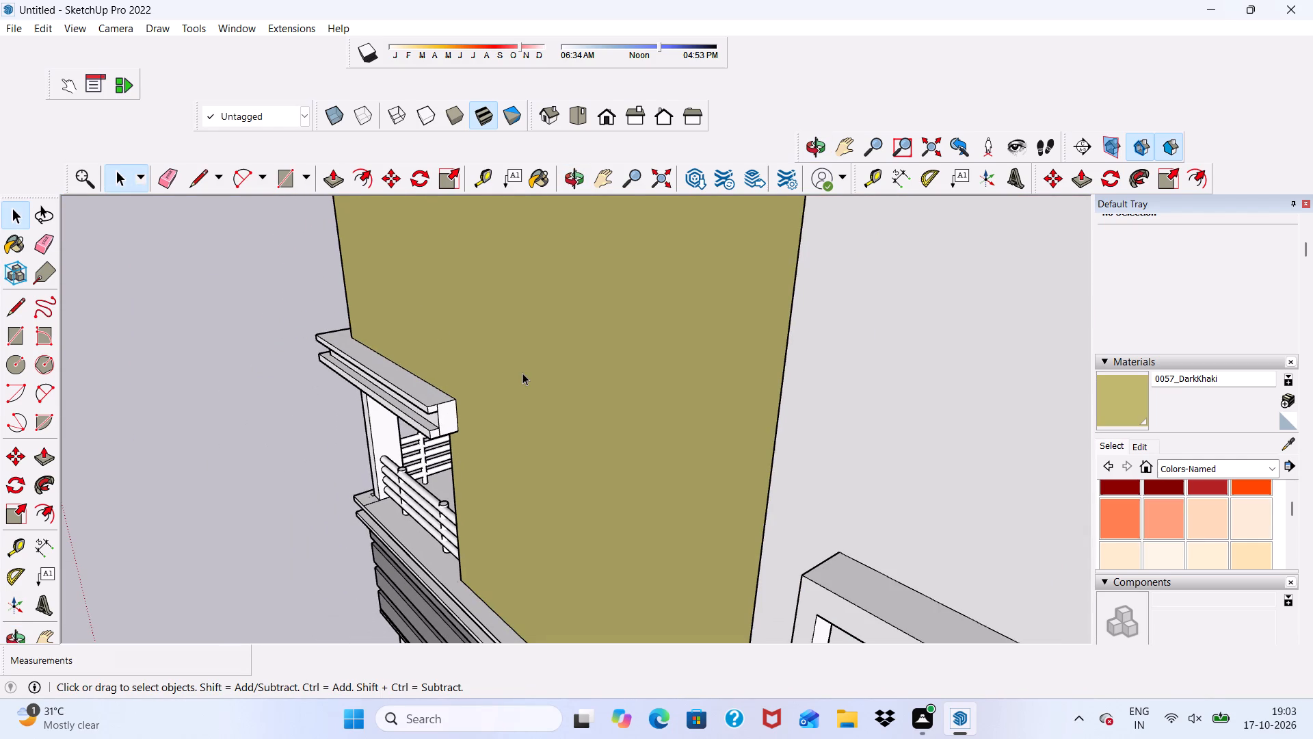
{"action": "scroll", "coordinate": [566, 359], "scroll_direction": "down", "scroll_amount": 10}
{"action": "middle_click_drag", "start_coordinate": [586, 417], "coordinate": [782, 370]}
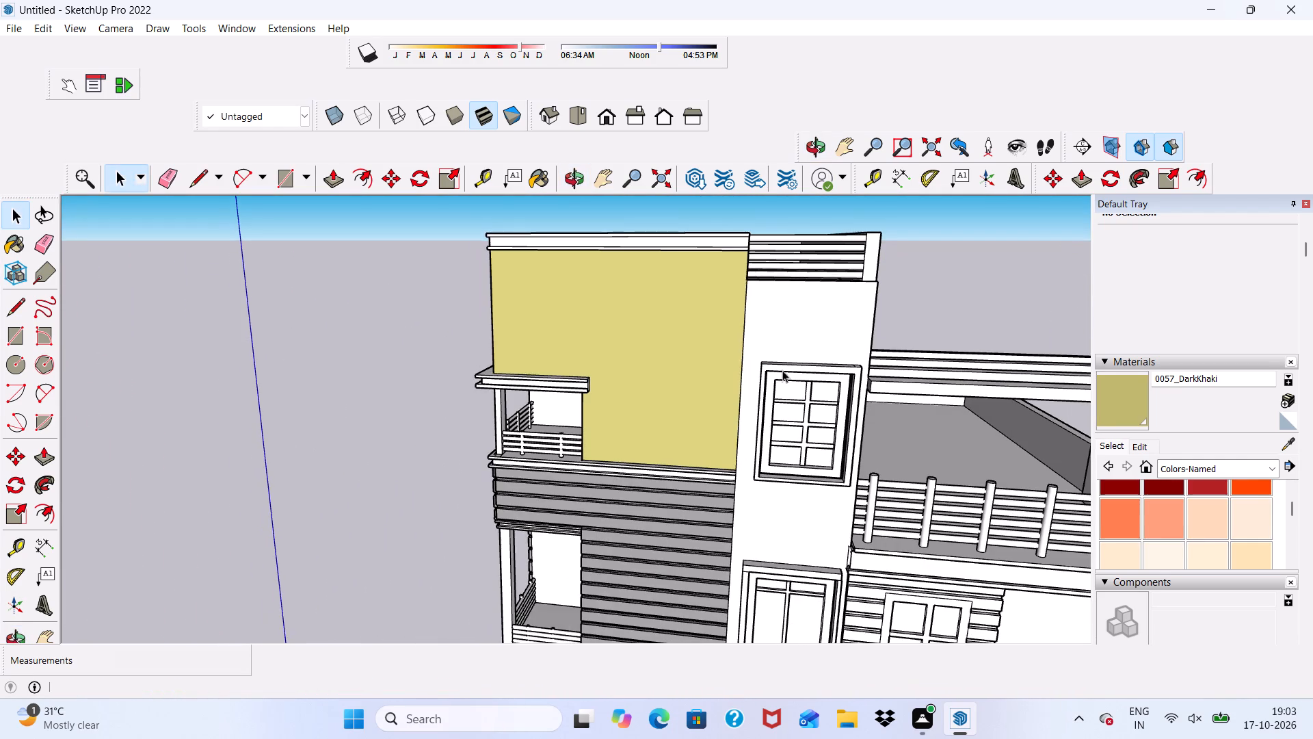
Edit the 0057_DarkKhaki material to a slightly darker shade by lowering its brightness.
{"action": "scroll", "coordinate": [1213, 451], "scroll_direction": "up", "scroll_amount": 4}
{"action": "left_click", "coordinate": [1146, 471]}
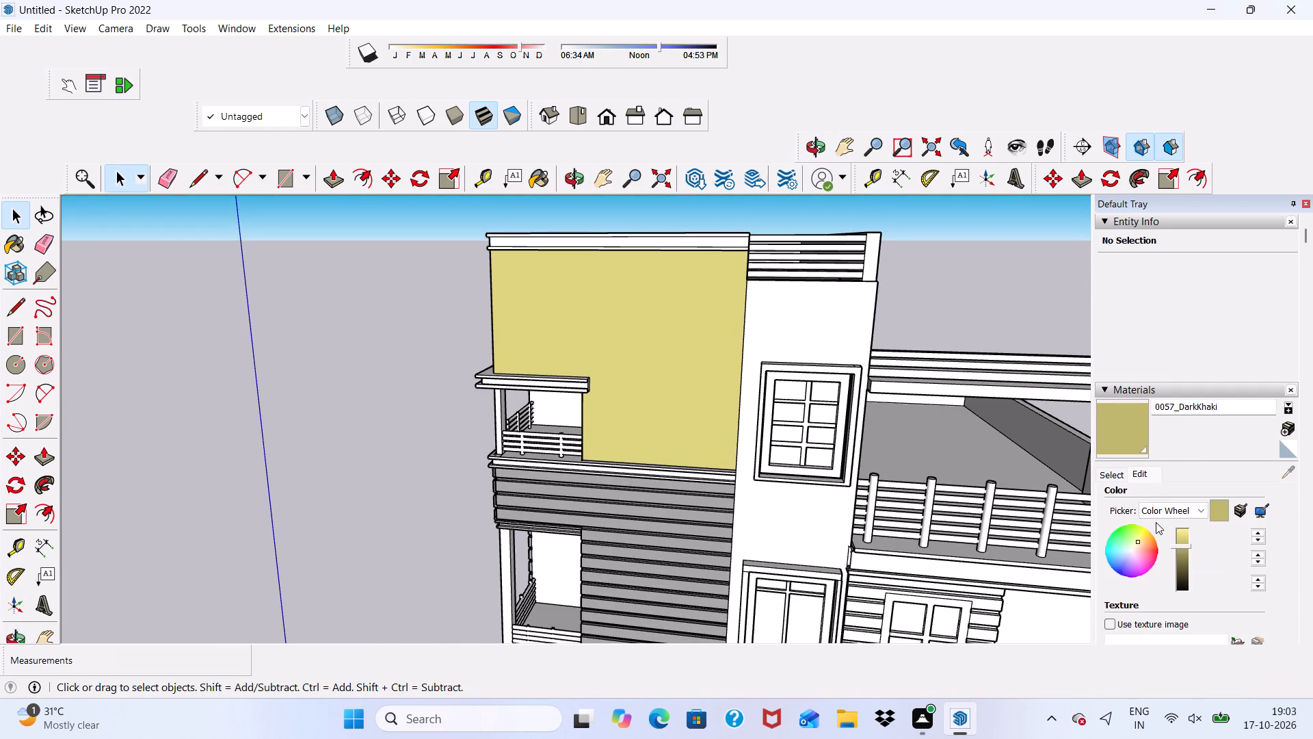
{"action": "left_click_drag", "start_coordinate": [1180, 546], "coordinate": [1181, 554]}
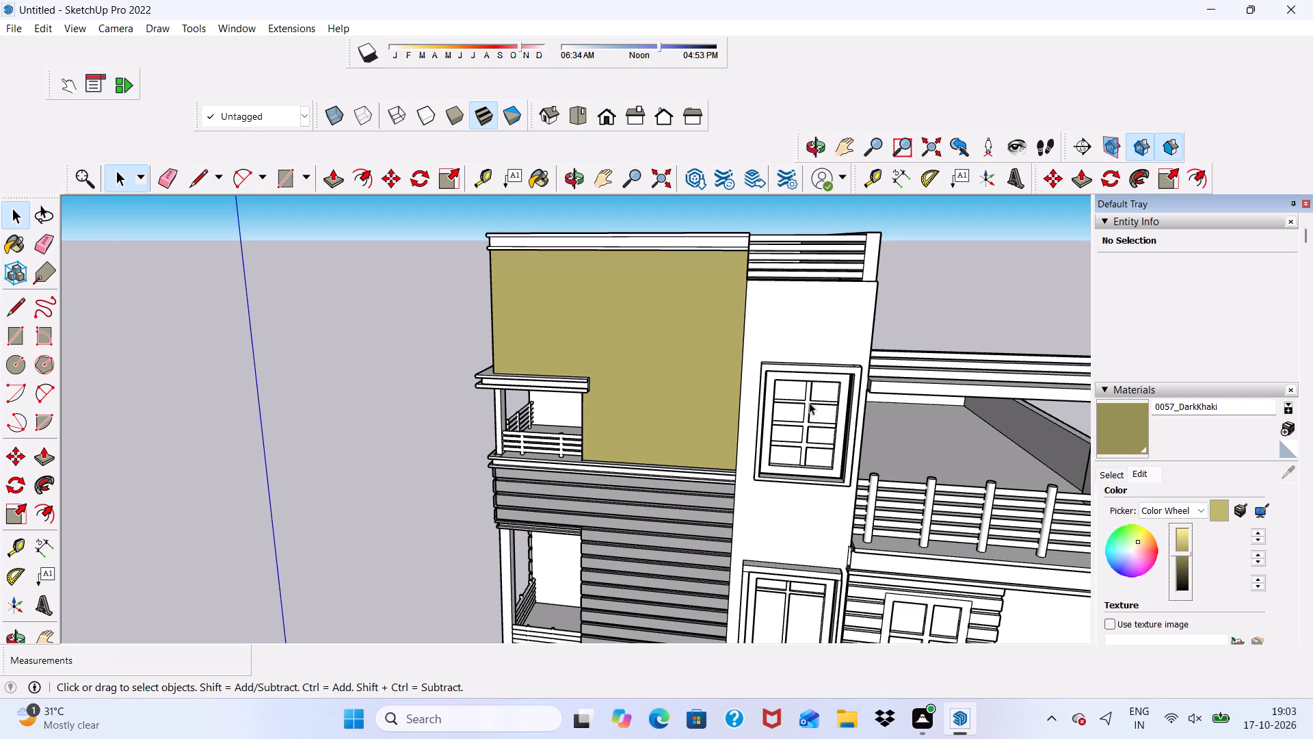
Paint the white vertical wall strip around the stacked front windows and its narrow side return with 0057_DarkKhaki.
{"action": "scroll", "coordinate": [790, 374], "scroll_direction": "up", "scroll_amount": 4}
{"action": "left_click", "coordinate": [1115, 430]}
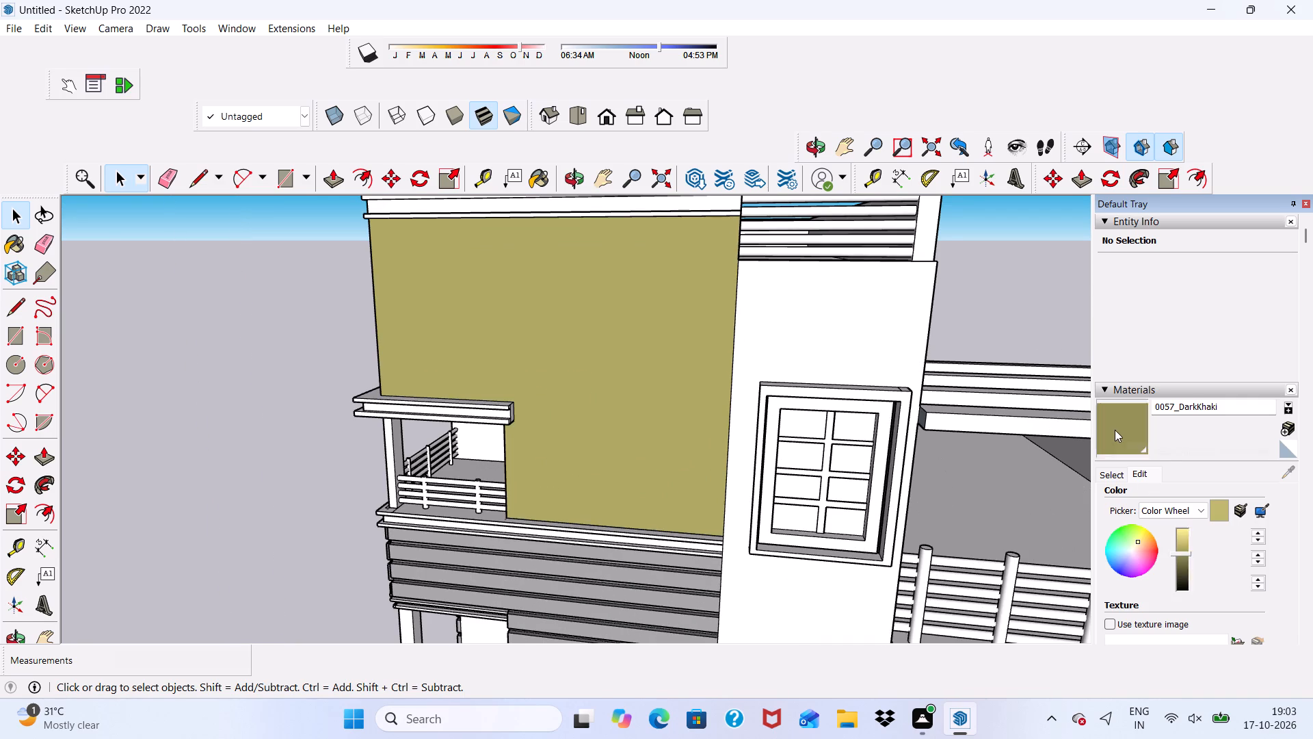
{"action": "scroll", "coordinate": [816, 363], "scroll_direction": "up", "scroll_amount": 1}
{"action": "left_click", "coordinate": [806, 343]}
{"action": "scroll", "coordinate": [552, 355], "scroll_direction": "down", "scroll_amount": 8}
{"action": "middle_click_drag", "start_coordinate": [601, 377], "coordinate": [900, 285]}
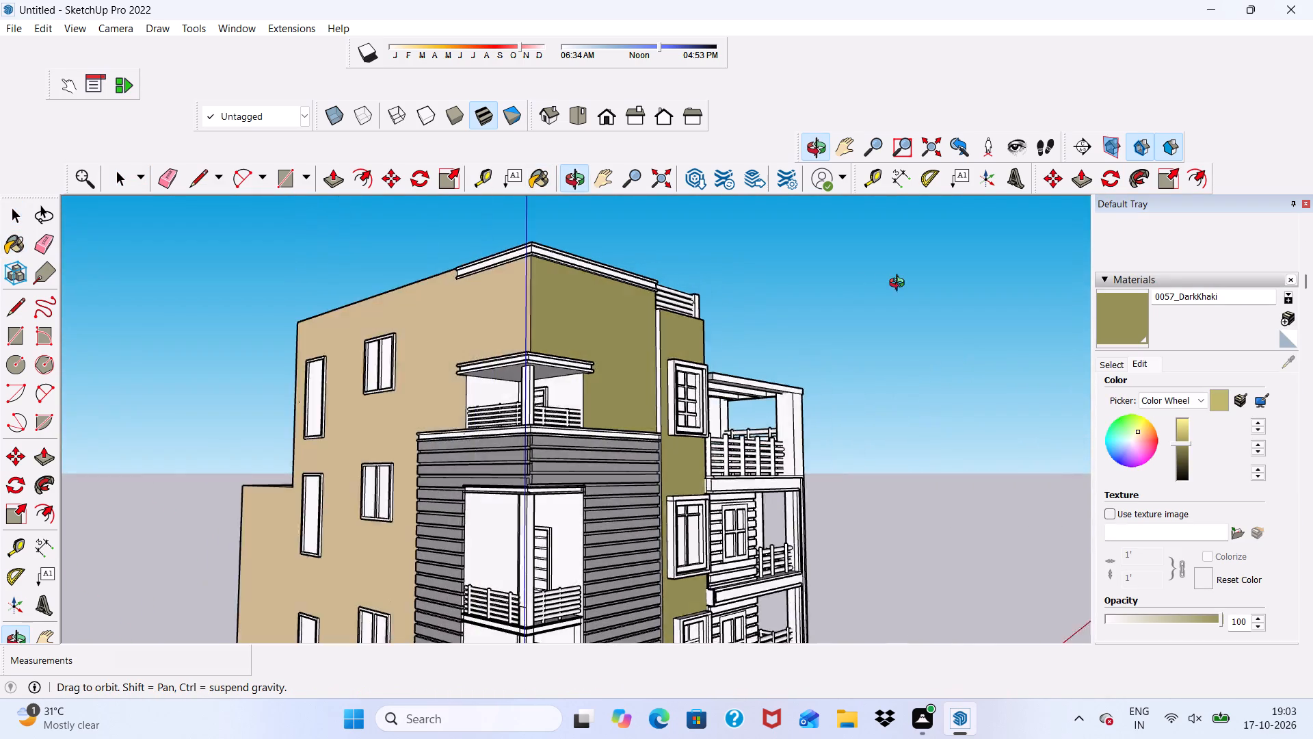
{"action": "middle_click_drag", "start_coordinate": [900, 285], "coordinate": [908, 335]}
{"action": "scroll", "coordinate": [790, 382], "scroll_direction": "up", "scroll_amount": 8}
{"action": "scroll", "coordinate": [521, 302], "scroll_direction": "down", "scroll_amount": 1}
{"action": "scroll", "coordinate": [578, 315], "scroll_direction": "up", "scroll_amount": 2}
{"action": "scroll", "coordinate": [615, 376], "scroll_direction": "up", "scroll_amount": 2}
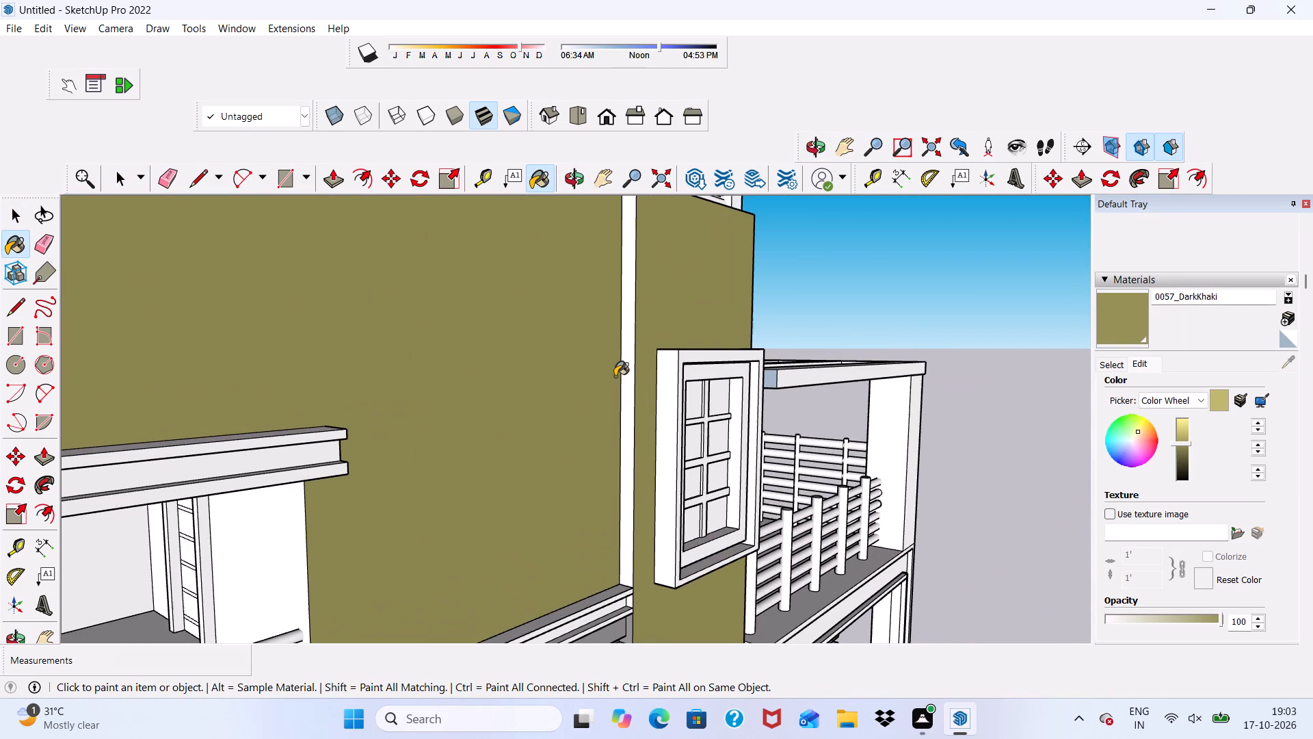
{"action": "scroll", "coordinate": [624, 372], "scroll_direction": "up", "scroll_amount": 3}
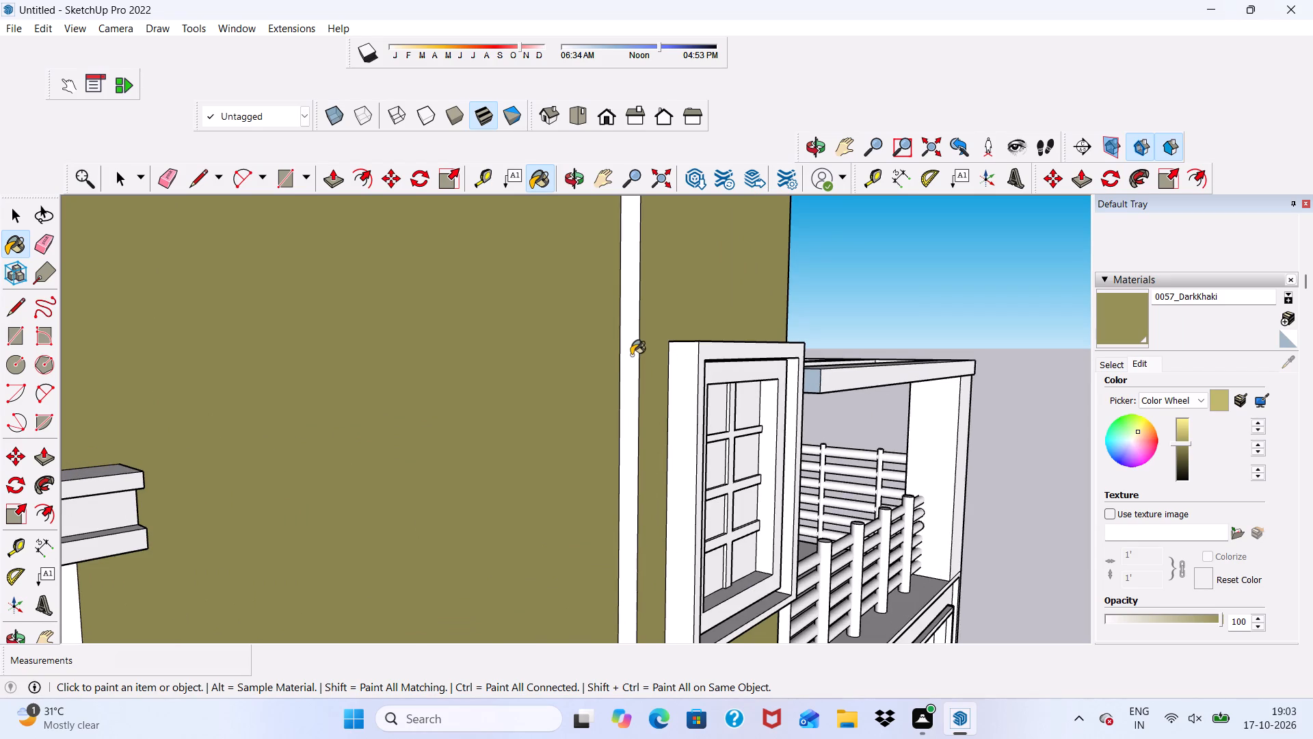
{"action": "left_click", "coordinate": [631, 355]}
Repaint the beige side wall of the house with 0057_DarkKhaki.
{"action": "scroll", "coordinate": [615, 299], "scroll_direction": "down", "scroll_amount": 12}
{"action": "scroll", "coordinate": [673, 352], "scroll_direction": "down", "scroll_amount": 3}
{"action": "middle_click_drag", "start_coordinate": [669, 414], "coordinate": [434, 319]}
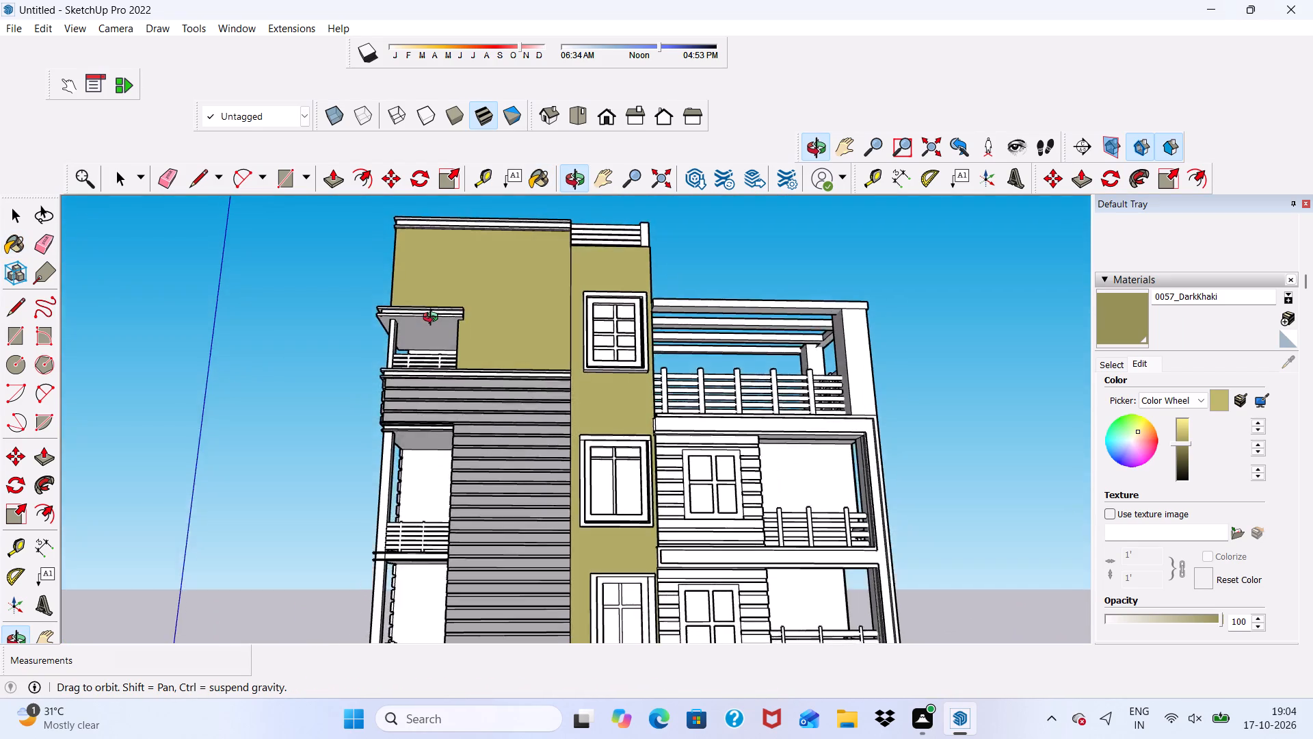
{"action": "middle_click_drag", "start_coordinate": [434, 319], "coordinate": [733, 440]}
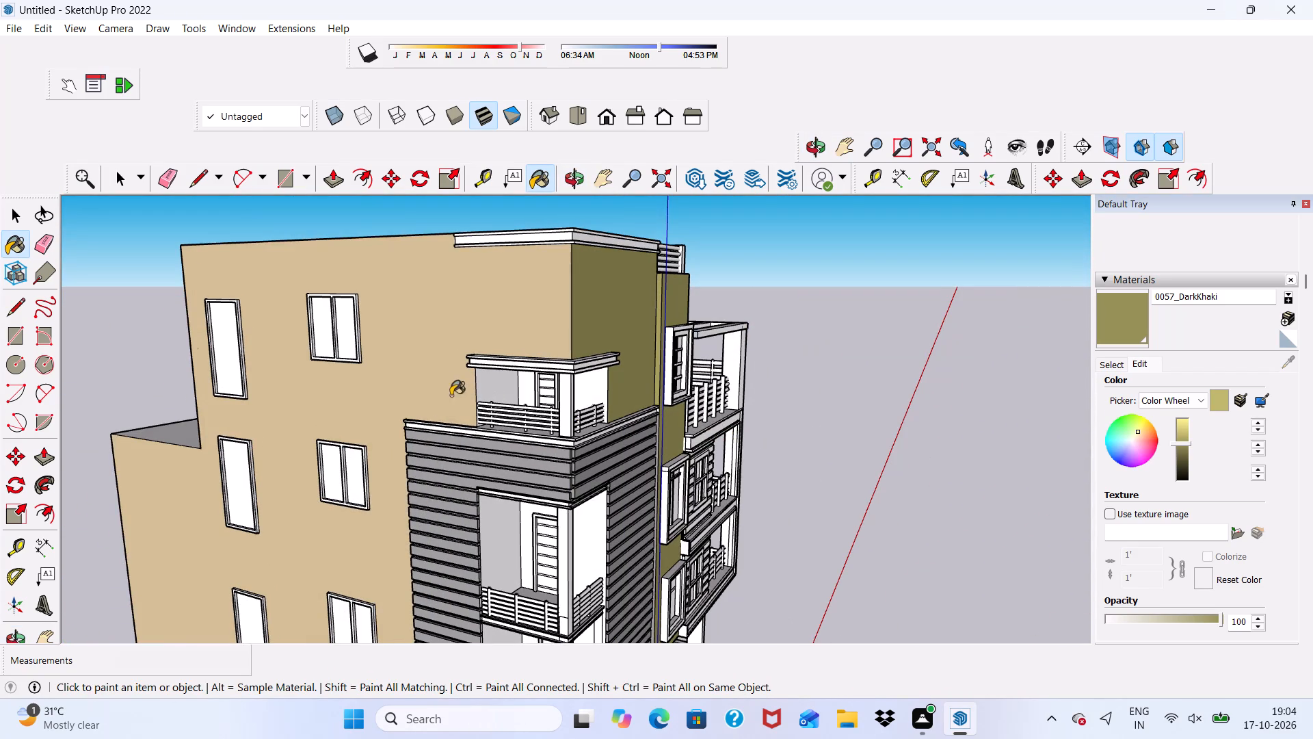
{"action": "scroll", "coordinate": [387, 340], "scroll_direction": "up", "scroll_amount": 3}
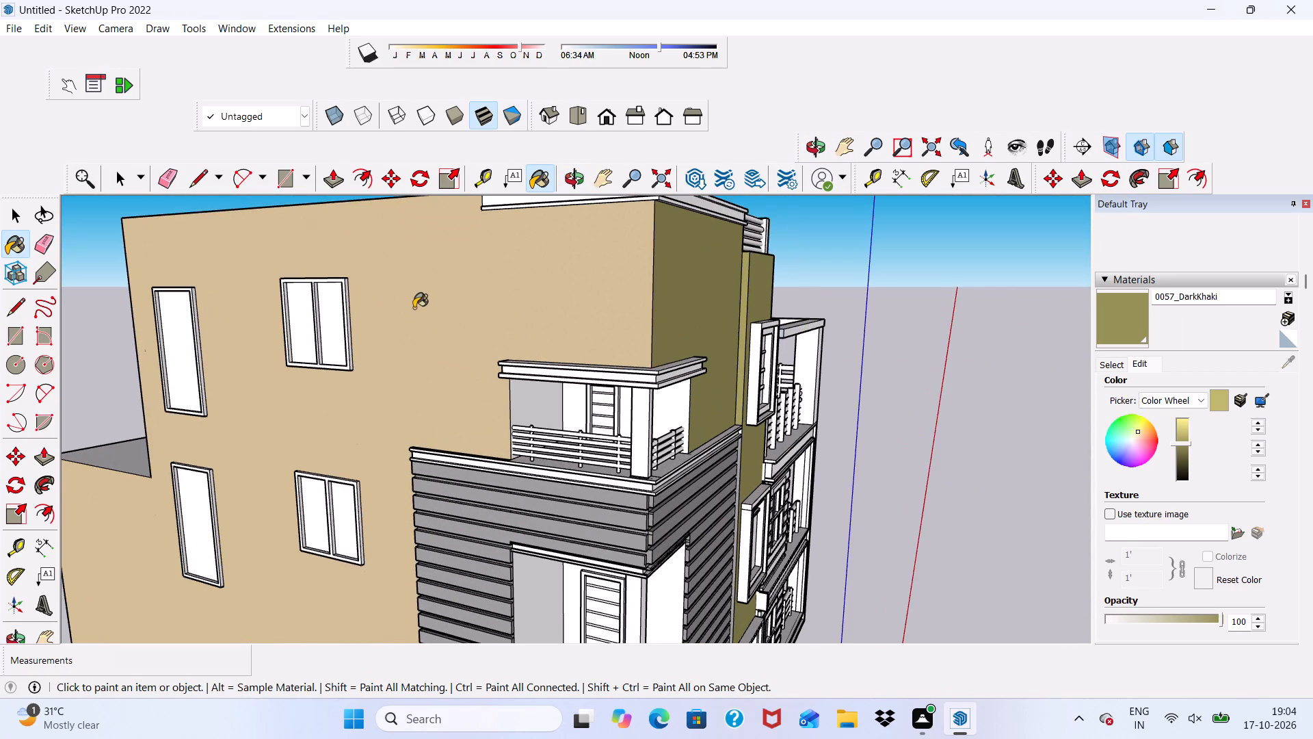
{"action": "left_click", "coordinate": [414, 308]}
Examine the painted side wall and front facade from the front, the side and at full-house distance.
{"action": "scroll", "coordinate": [410, 323], "scroll_direction": "down", "scroll_amount": 10}
{"action": "middle_click_drag", "start_coordinate": [639, 378], "coordinate": [181, 325]}
{"action": "scroll", "coordinate": [181, 325], "scroll_direction": "down", "scroll_amount": 1}
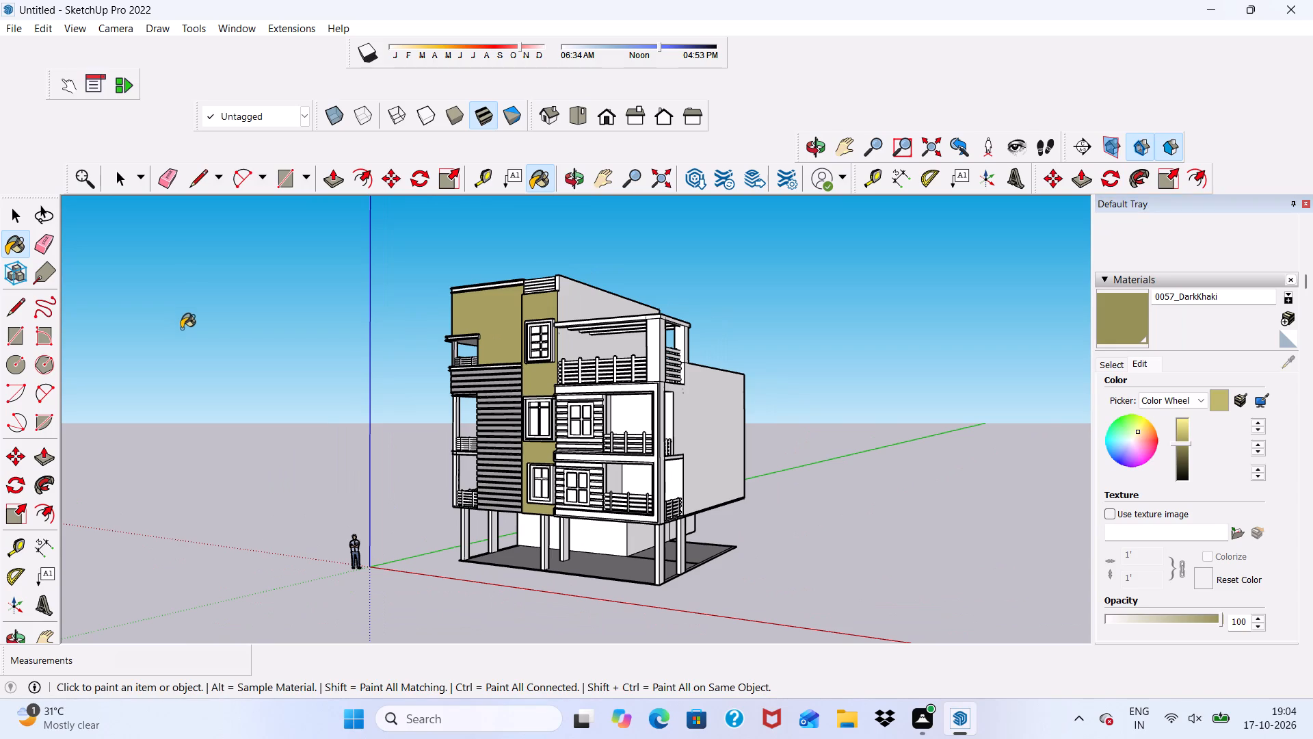
{"action": "scroll", "coordinate": [274, 361], "scroll_direction": "up", "scroll_amount": 5}
{"action": "scroll", "coordinate": [274, 361], "scroll_direction": "down", "scroll_amount": 4}
{"action": "middle_click_drag", "start_coordinate": [275, 361], "coordinate": [920, 378]}
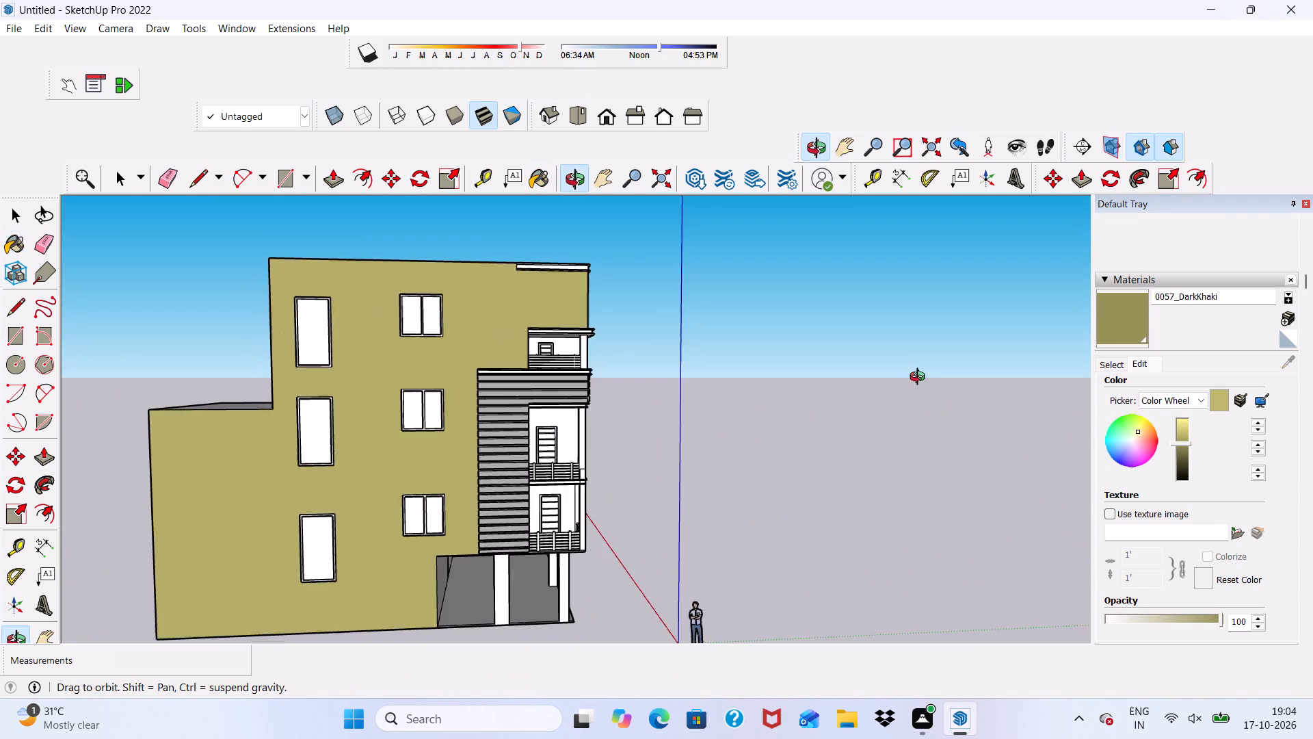
{"action": "middle_click_drag", "start_coordinate": [920, 378], "coordinate": [760, 332]}
{"action": "scroll", "coordinate": [568, 304], "scroll_direction": "up", "scroll_amount": 7}
{"action": "middle_click_drag", "start_coordinate": [603, 363], "coordinate": [312, 391]}
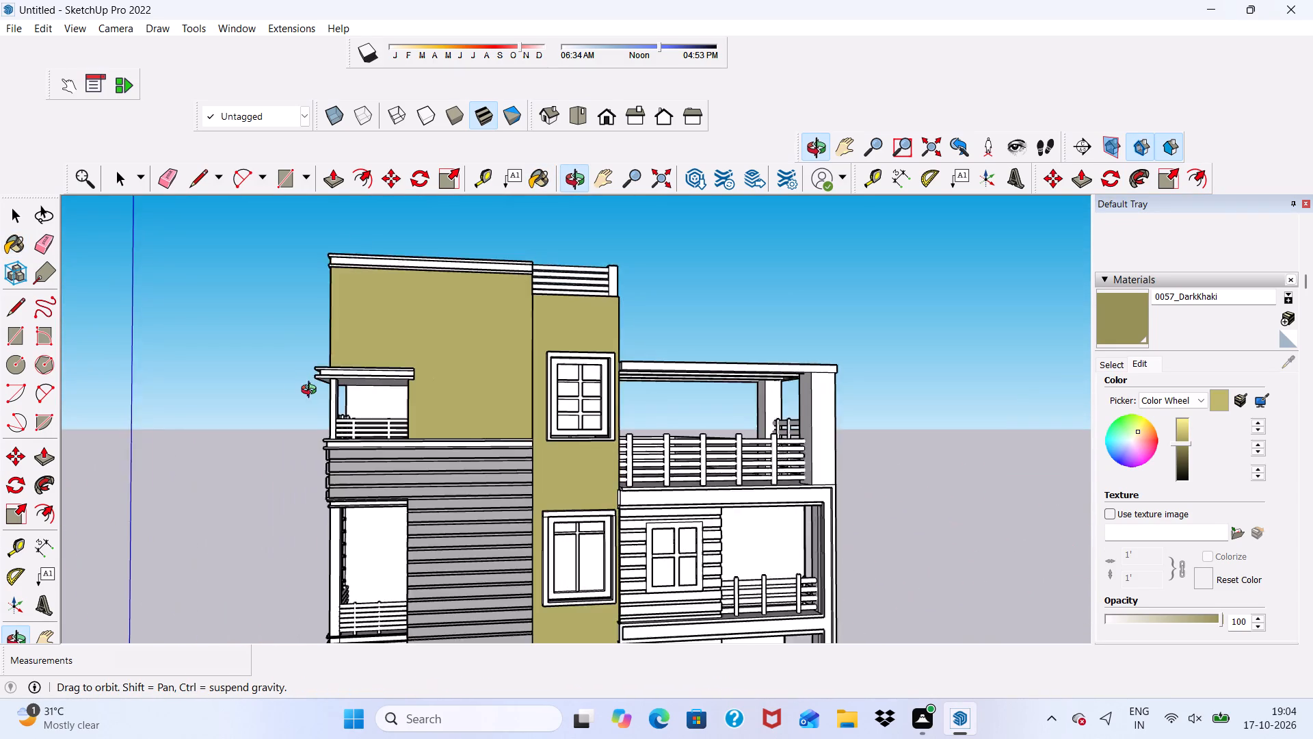
{"action": "middle_click_drag", "start_coordinate": [312, 391], "coordinate": [299, 391]}
{"action": "scroll", "coordinate": [618, 364], "scroll_direction": "up", "scroll_amount": 3}
{"action": "scroll", "coordinate": [631, 328], "scroll_direction": "down", "scroll_amount": 8}
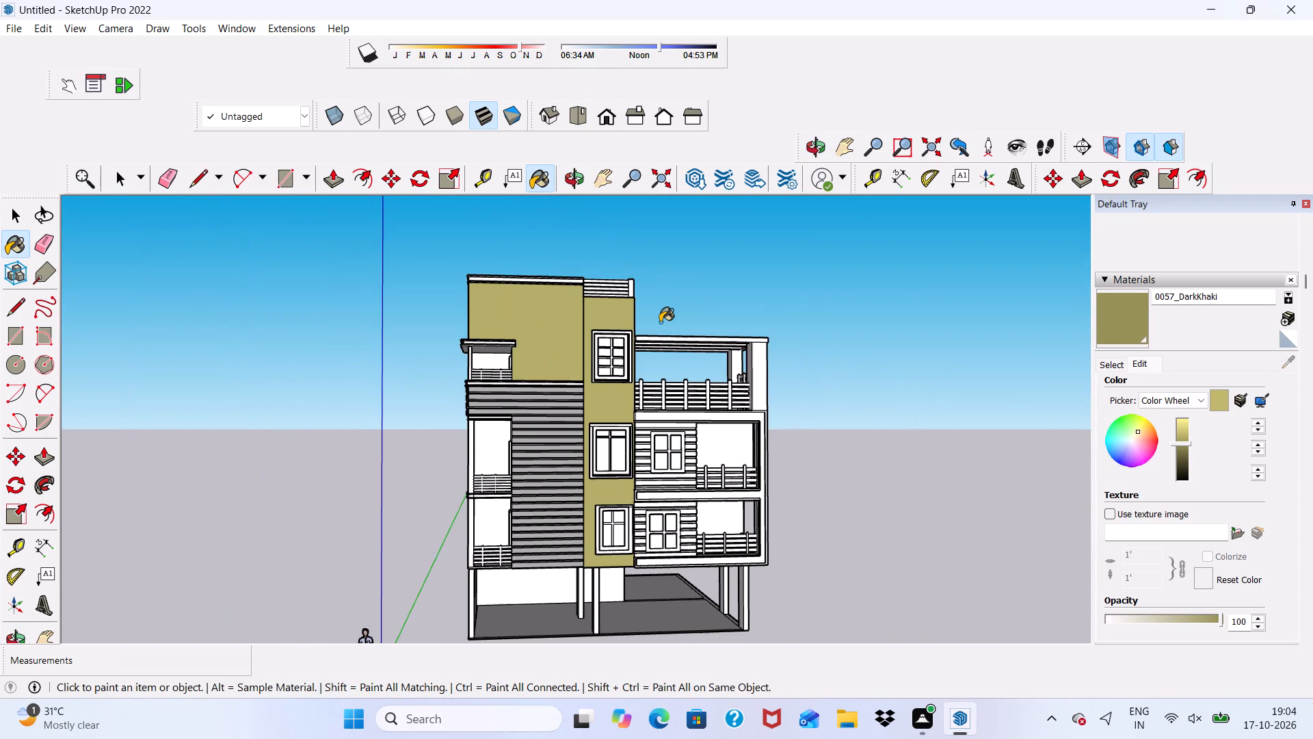
{"action": "scroll", "coordinate": [660, 322], "scroll_direction": "down", "scroll_amount": 4}
{"action": "scroll", "coordinate": [585, 534], "scroll_direction": "up", "scroll_amount": 4}
{"action": "scroll", "coordinate": [494, 400], "scroll_direction": "up", "scroll_amount": 2}
{"action": "scroll", "coordinate": [522, 378], "scroll_direction": "down", "scroll_amount": 3}
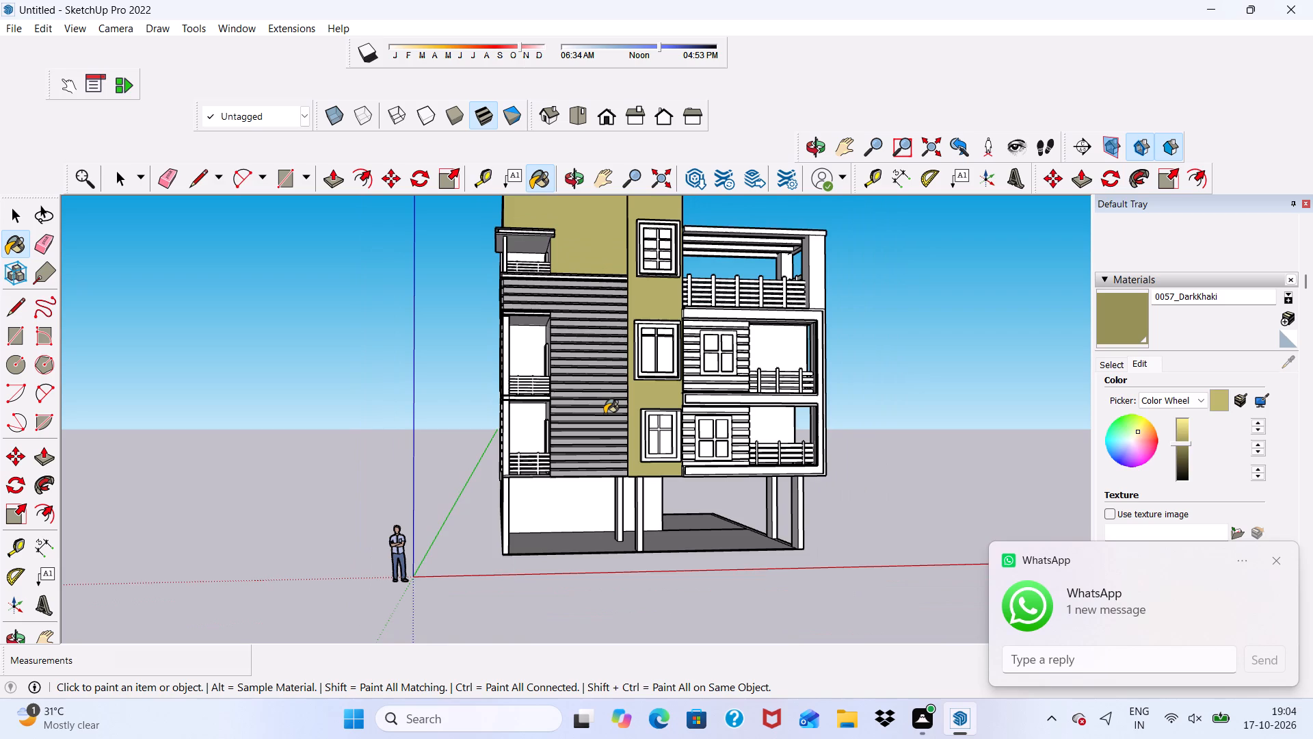
{"action": "scroll", "coordinate": [605, 414], "scroll_direction": "down", "scroll_amount": 5}
{"action": "scroll", "coordinate": [671, 413], "scroll_direction": "up", "scroll_amount": 4}
Paint the back wall, inner side wall and end return of the middle-floor balcony beside the white cladding with 0057_DarkKhaki.
{"action": "middle_click_drag", "start_coordinate": [787, 446], "coordinate": [597, 465]}
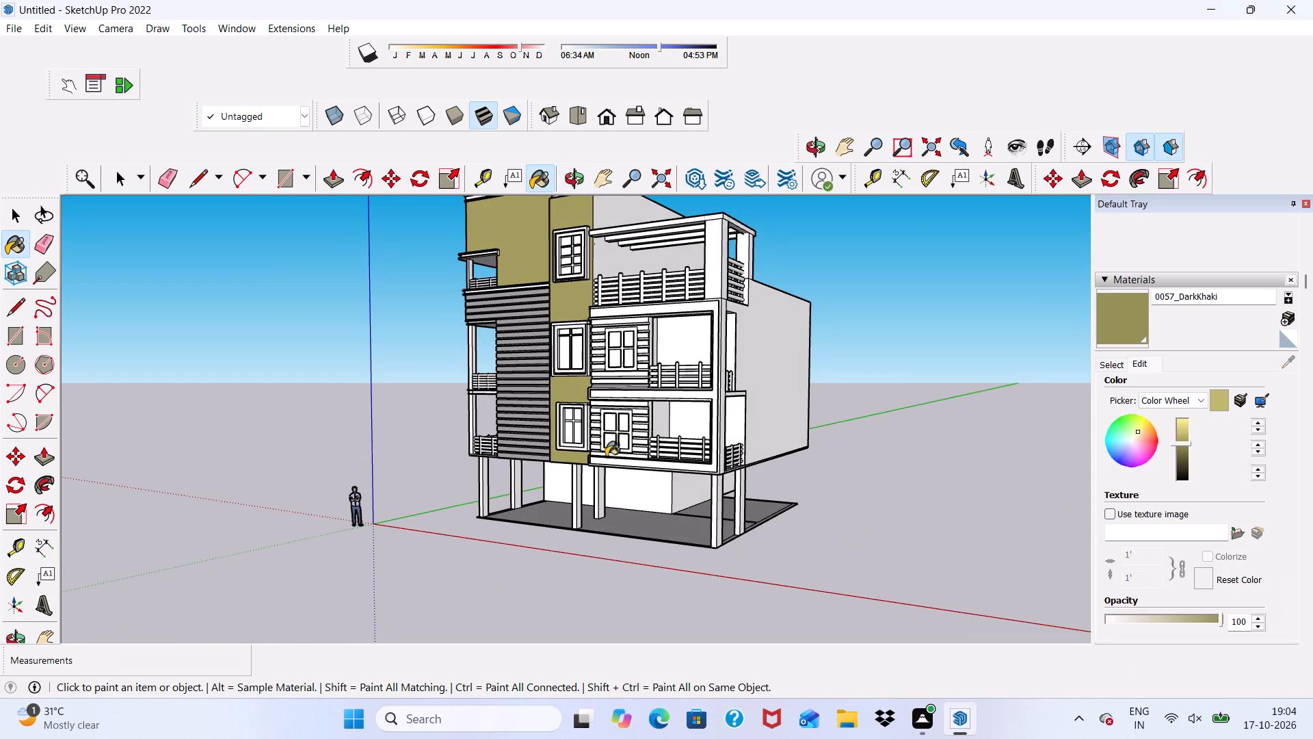
{"action": "scroll", "coordinate": [690, 320], "scroll_direction": "up", "scroll_amount": 10}
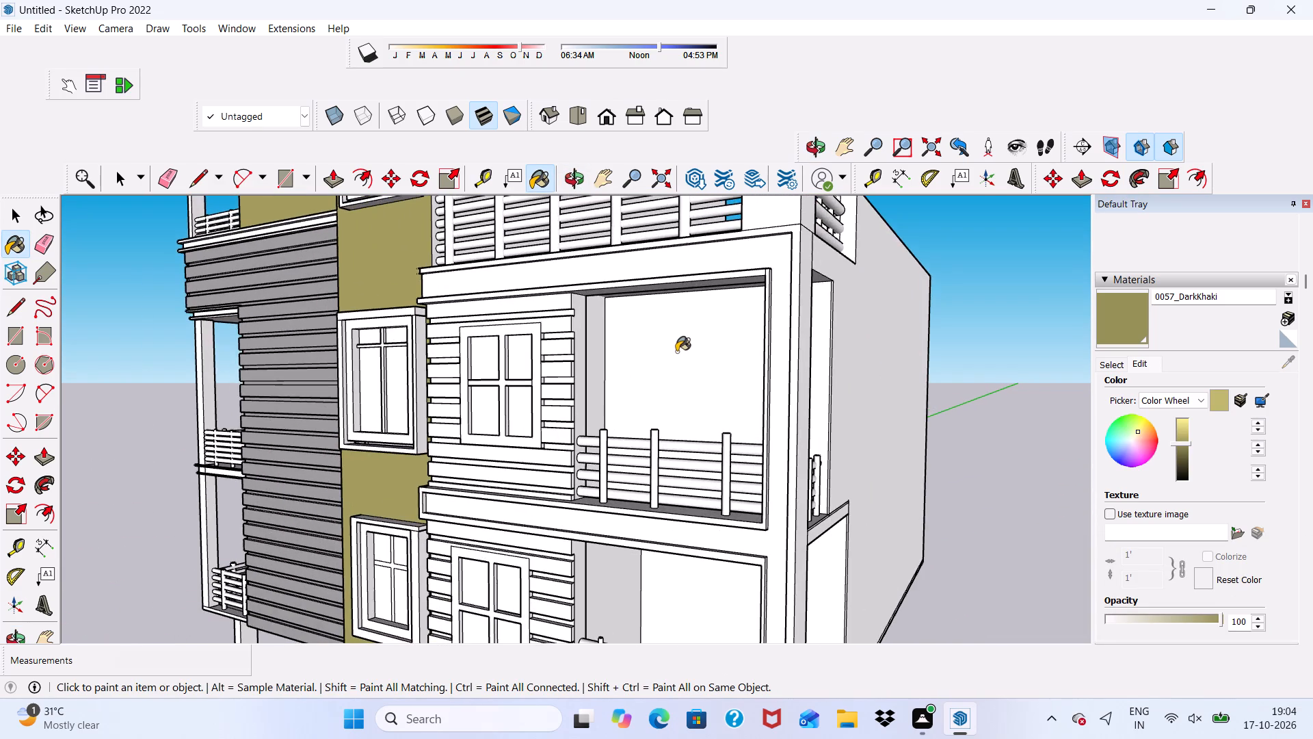
{"action": "scroll", "coordinate": [676, 352], "scroll_direction": "up", "scroll_amount": 5}
{"action": "left_click", "coordinate": [676, 352]}
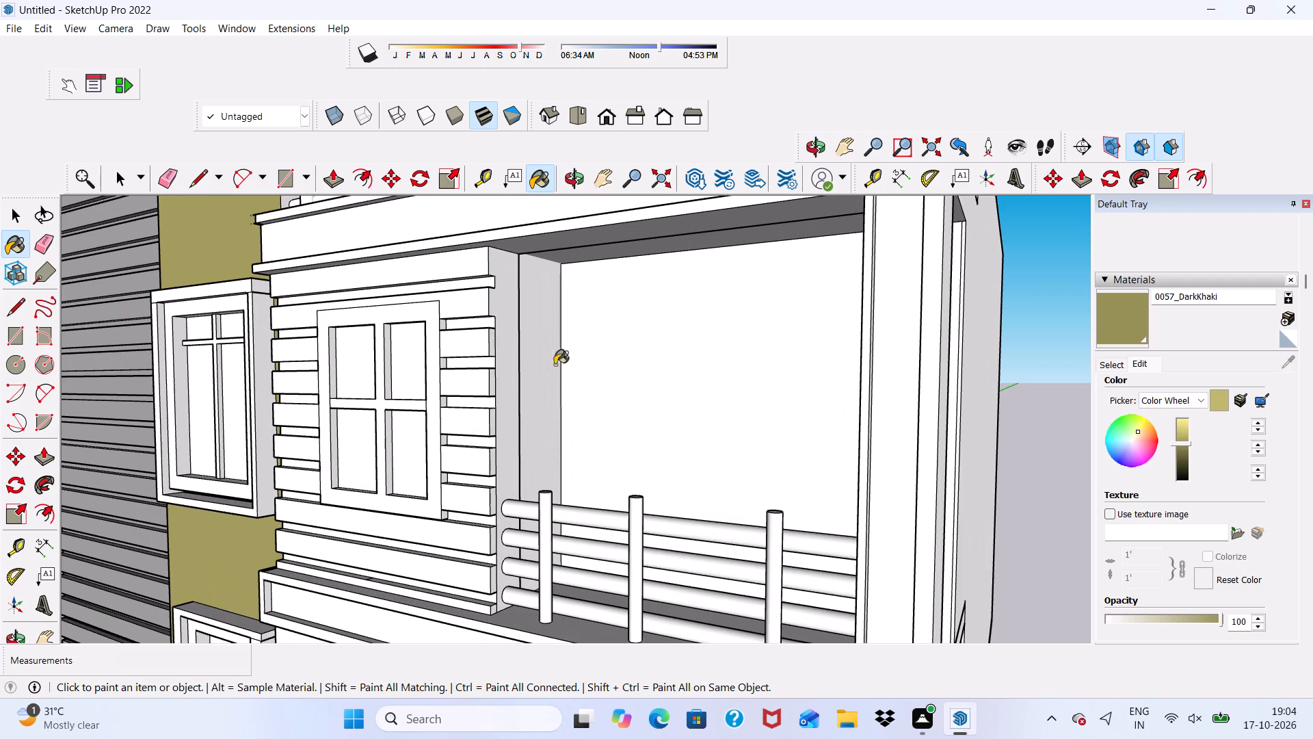
{"action": "left_click", "coordinate": [520, 364]}
{"action": "left_click", "coordinate": [500, 364]}
{"action": "scroll", "coordinate": [523, 348], "scroll_direction": "down", "scroll_amount": 2}
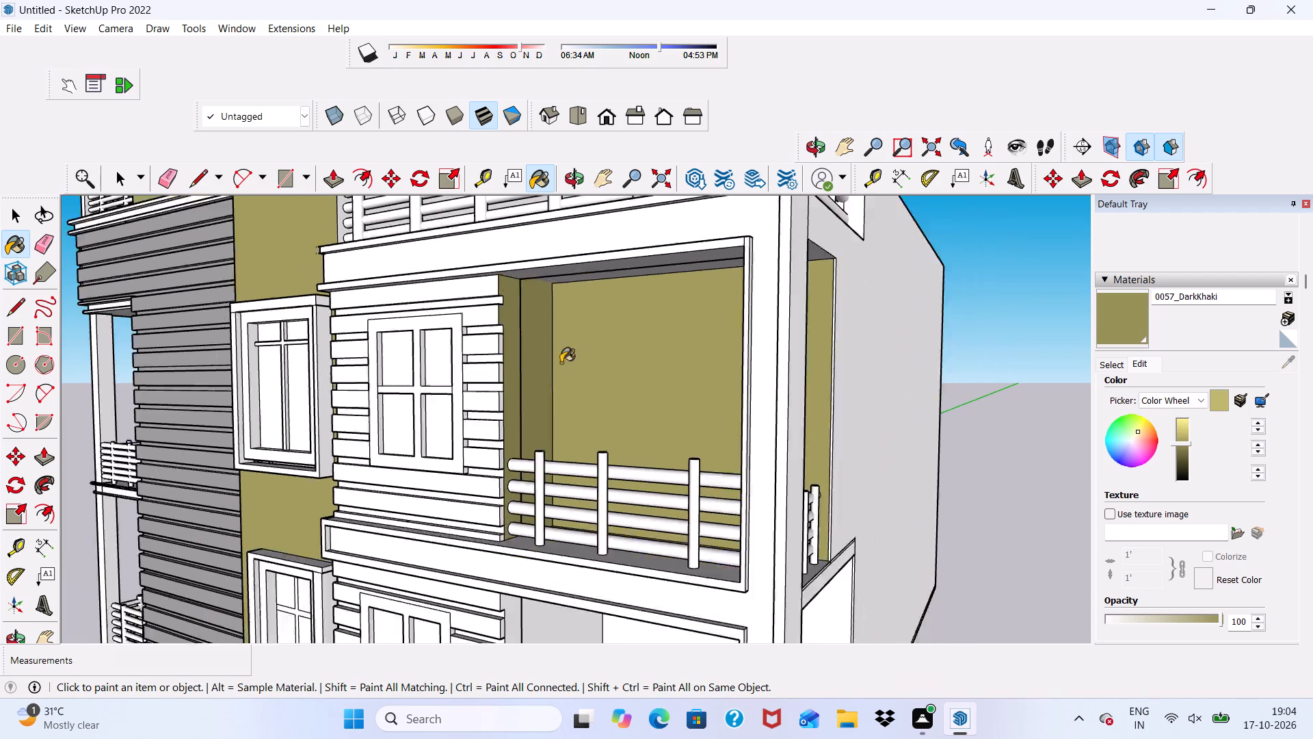
Paint the back wall, inner side wall and end return of the balcony directly below with 0057_DarkKhaki.
{"action": "scroll", "coordinate": [561, 363], "scroll_direction": "down", "scroll_amount": 5}
{"action": "middle_click_drag", "start_coordinate": [553, 401], "coordinate": [681, 383]}
{"action": "scroll", "coordinate": [676, 556], "scroll_direction": "up", "scroll_amount": 3}
{"action": "left_click", "coordinate": [672, 538]}
{"action": "scroll", "coordinate": [672, 538], "scroll_direction": "down", "scroll_amount": 1}
{"action": "middle_click_drag", "start_coordinate": [672, 538], "coordinate": [637, 547]}
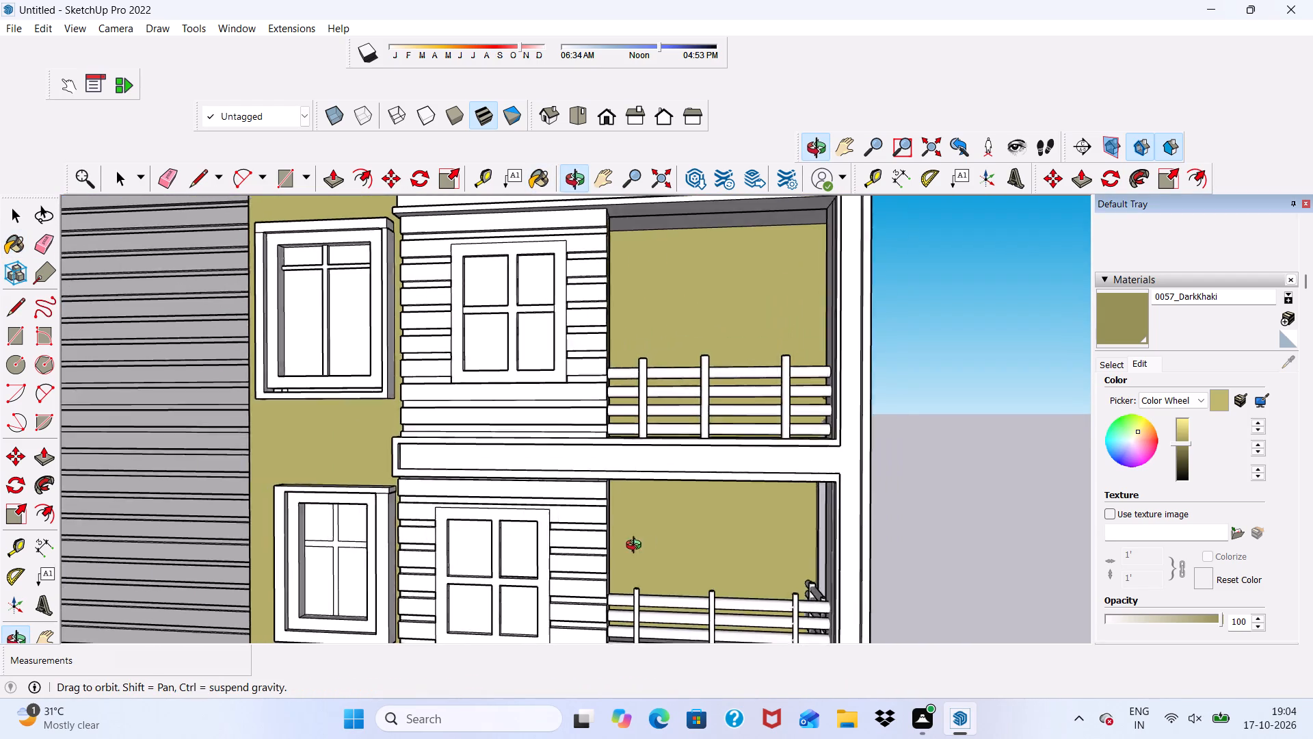
{"action": "middle_click_drag", "start_coordinate": [637, 547], "coordinate": [522, 522]}
{"action": "scroll", "coordinate": [543, 532], "scroll_direction": "up", "scroll_amount": 4}
{"action": "left_click", "coordinate": [543, 525]}
{"action": "left_click", "coordinate": [587, 514]}
Paint the front and inner side of the ground-floor corner column below the grey-clad balcony with 0057_DarkKhaki.
{"action": "scroll", "coordinate": [591, 493], "scroll_direction": "down", "scroll_amount": 4}
{"action": "middle_click_drag", "start_coordinate": [598, 549], "coordinate": [653, 532]}
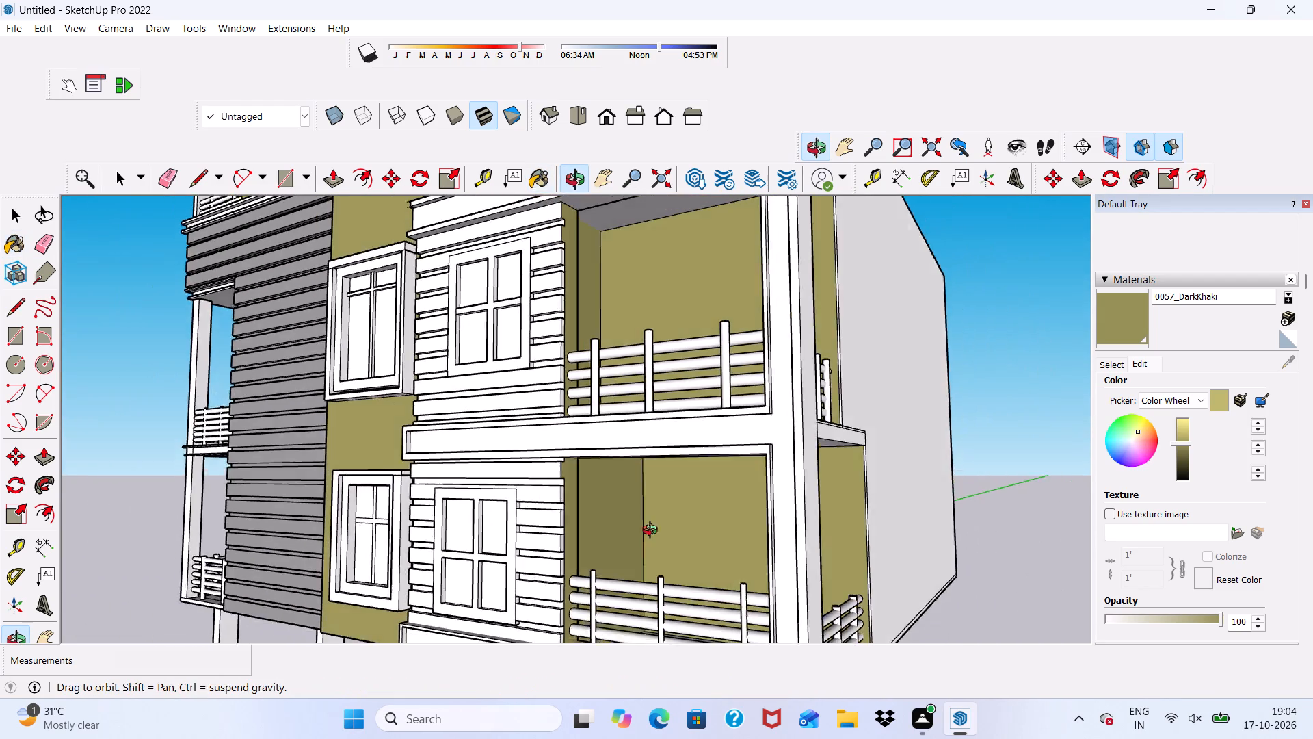
{"action": "middle_click_drag", "start_coordinate": [653, 532], "coordinate": [747, 518]}
{"action": "scroll", "coordinate": [746, 485], "scroll_direction": "up", "scroll_amount": 1}
{"action": "scroll", "coordinate": [726, 344], "scroll_direction": "down", "scroll_amount": 11}
{"action": "middle_click_drag", "start_coordinate": [735, 497], "coordinate": [719, 544]}
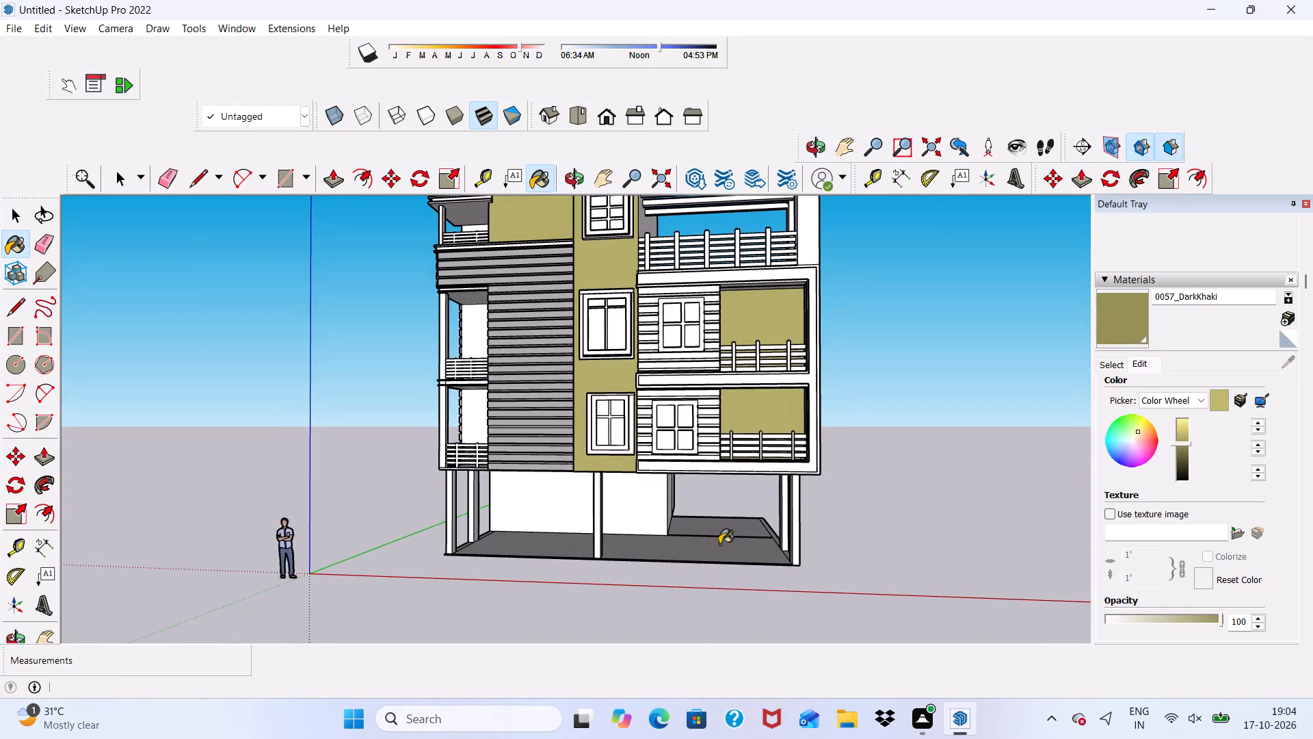
{"action": "scroll", "coordinate": [565, 555], "scroll_direction": "up", "scroll_amount": 3}
{"action": "scroll", "coordinate": [429, 474], "scroll_direction": "up", "scroll_amount": 7}
{"action": "left_click", "coordinate": [401, 454]}
{"action": "scroll", "coordinate": [401, 454], "scroll_direction": "up", "scroll_amount": 3}
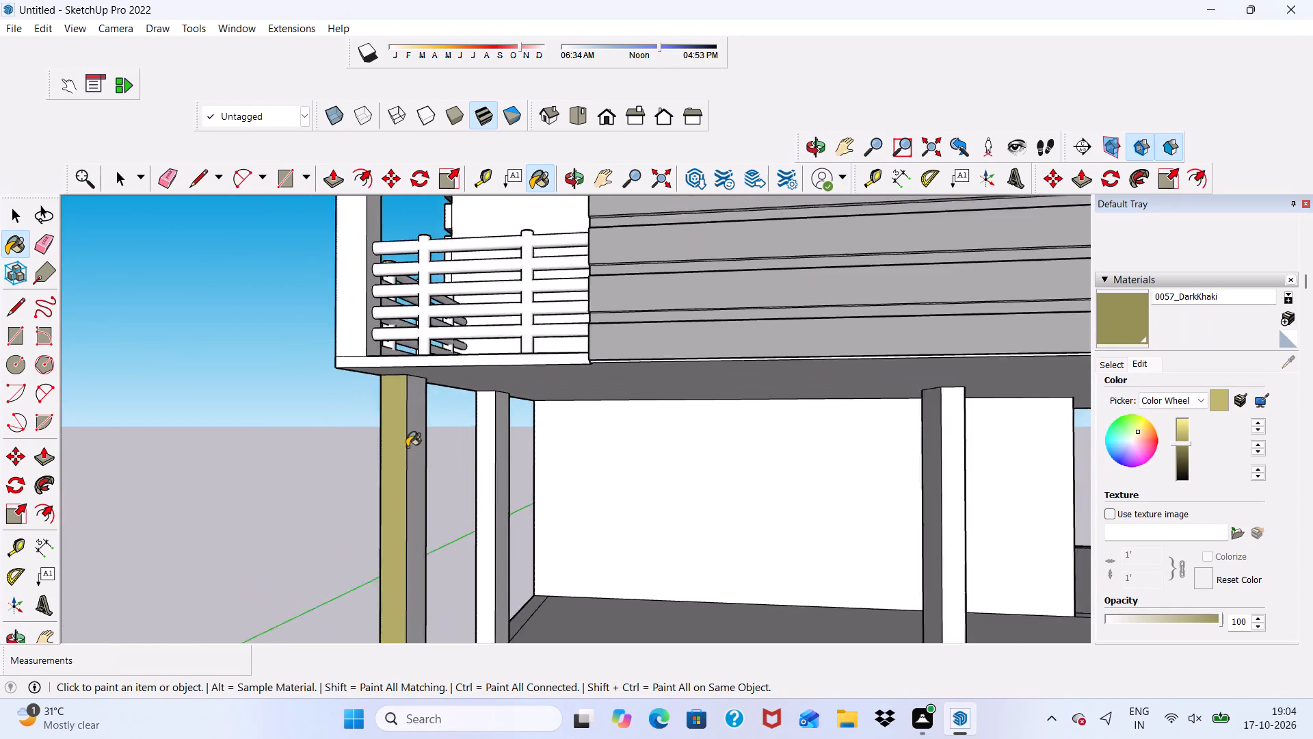
{"action": "scroll", "coordinate": [407, 447], "scroll_direction": "up", "scroll_amount": 2}
{"action": "left_click", "coordinate": [415, 440]}
Paint the slab underside, the column behind the corner one and the ground-floor back wall with 0057_DarkKhaki.
{"action": "scroll", "coordinate": [465, 456], "scroll_direction": "up", "scroll_amount": 2}
{"action": "left_click", "coordinate": [469, 339]}
{"action": "scroll", "coordinate": [483, 413], "scroll_direction": "up", "scroll_amount": 1}
{"action": "left_click", "coordinate": [503, 452]}
{"action": "scroll", "coordinate": [525, 453], "scroll_direction": "up", "scroll_amount": 3}
{"action": "left_click", "coordinate": [559, 449]}
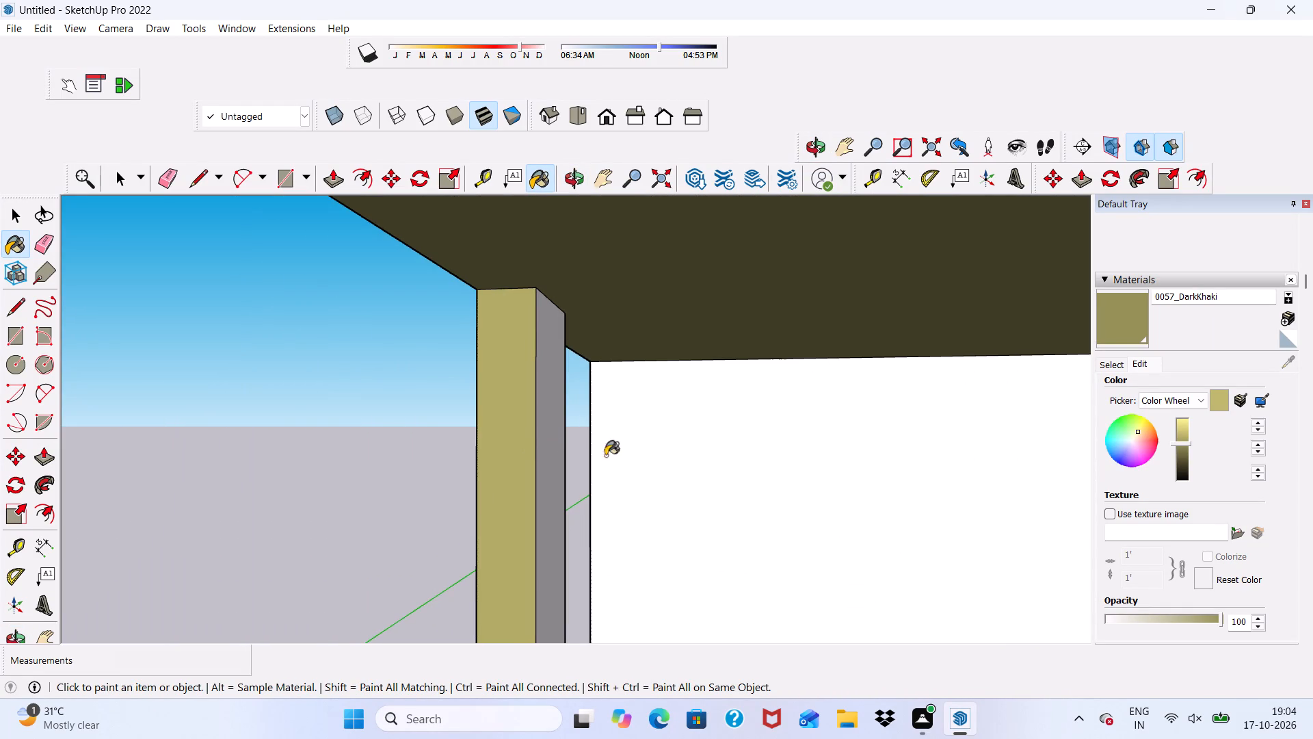
{"action": "left_click", "coordinate": [658, 461]}
Paint the front and both side faces of the two middle ground-floor columns with 0057_DarkKhaki.
{"action": "scroll", "coordinate": [624, 449], "scroll_direction": "down", "scroll_amount": 12}
{"action": "scroll", "coordinate": [877, 502], "scroll_direction": "up", "scroll_amount": 5}
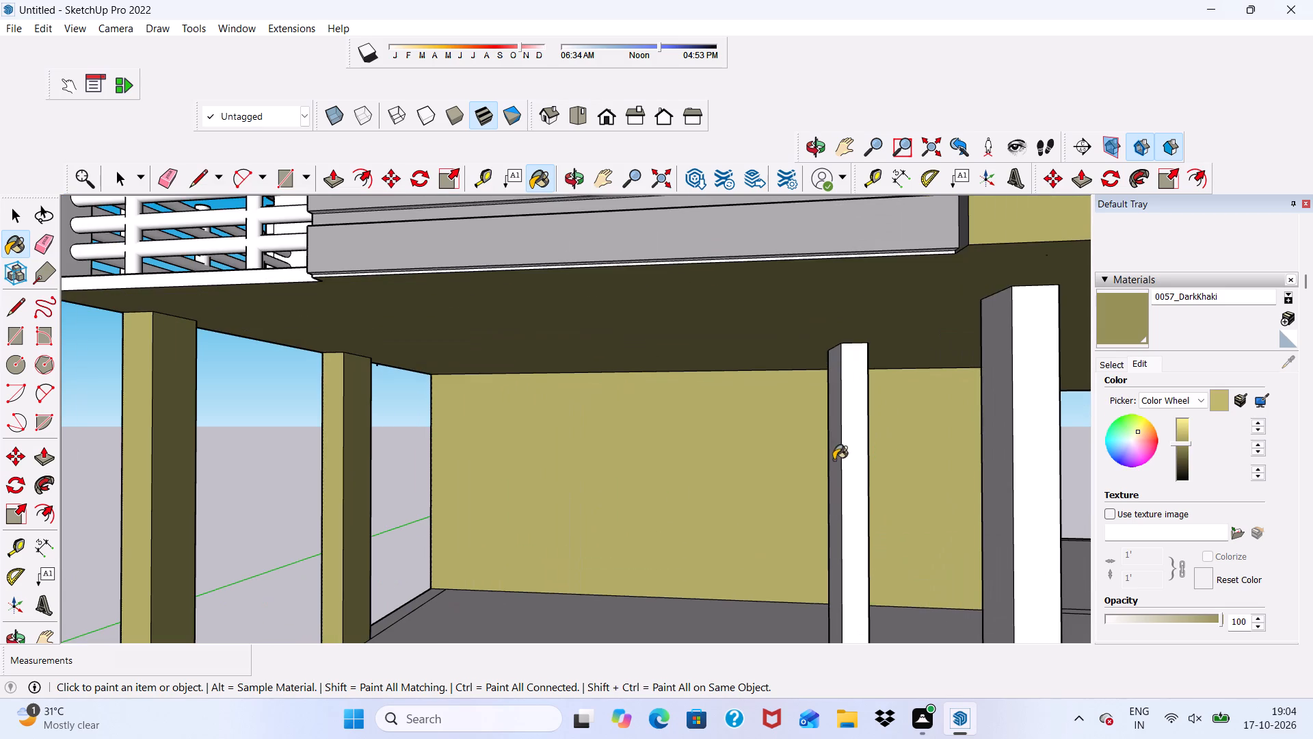
{"action": "left_click", "coordinate": [847, 455]}
{"action": "left_click", "coordinate": [834, 461]}
{"action": "scroll", "coordinate": [744, 445], "scroll_direction": "down", "scroll_amount": 6}
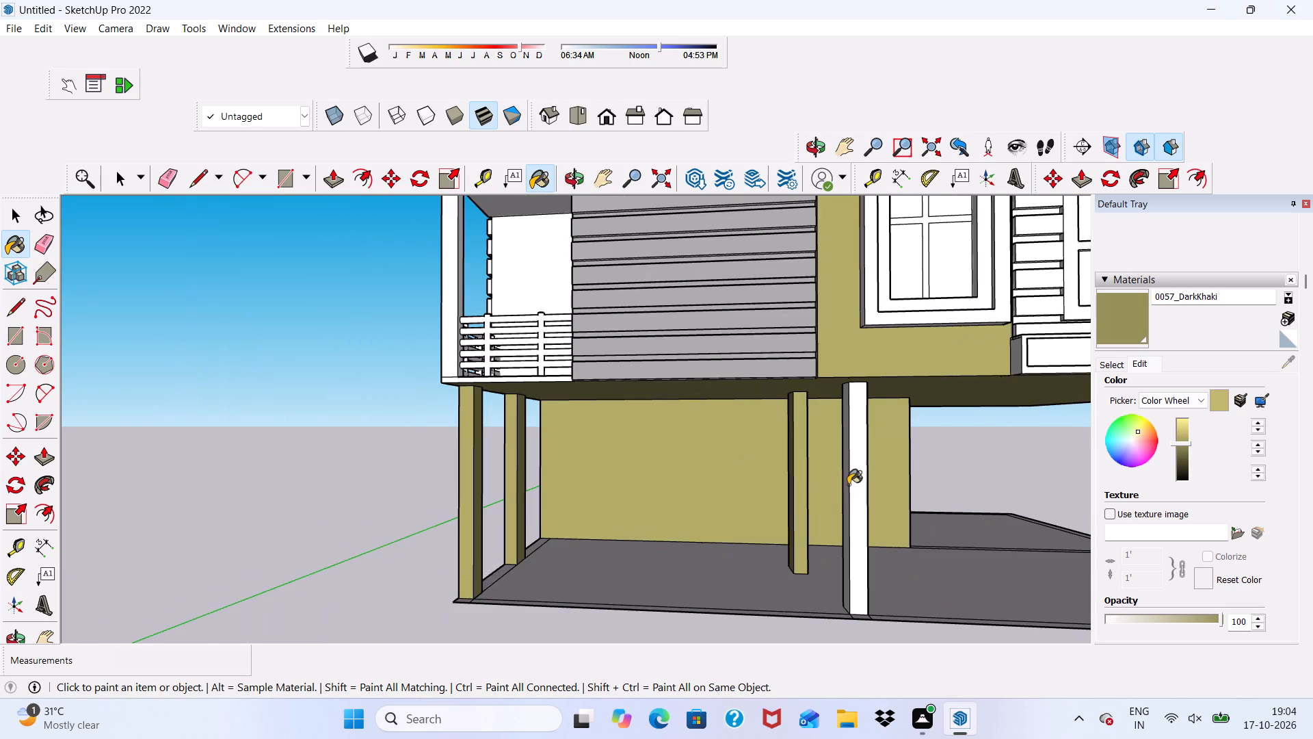
{"action": "scroll", "coordinate": [851, 484], "scroll_direction": "up", "scroll_amount": 1}
{"action": "left_click", "coordinate": [838, 487]}
{"action": "scroll", "coordinate": [839, 490], "scroll_direction": "up", "scroll_amount": 8}
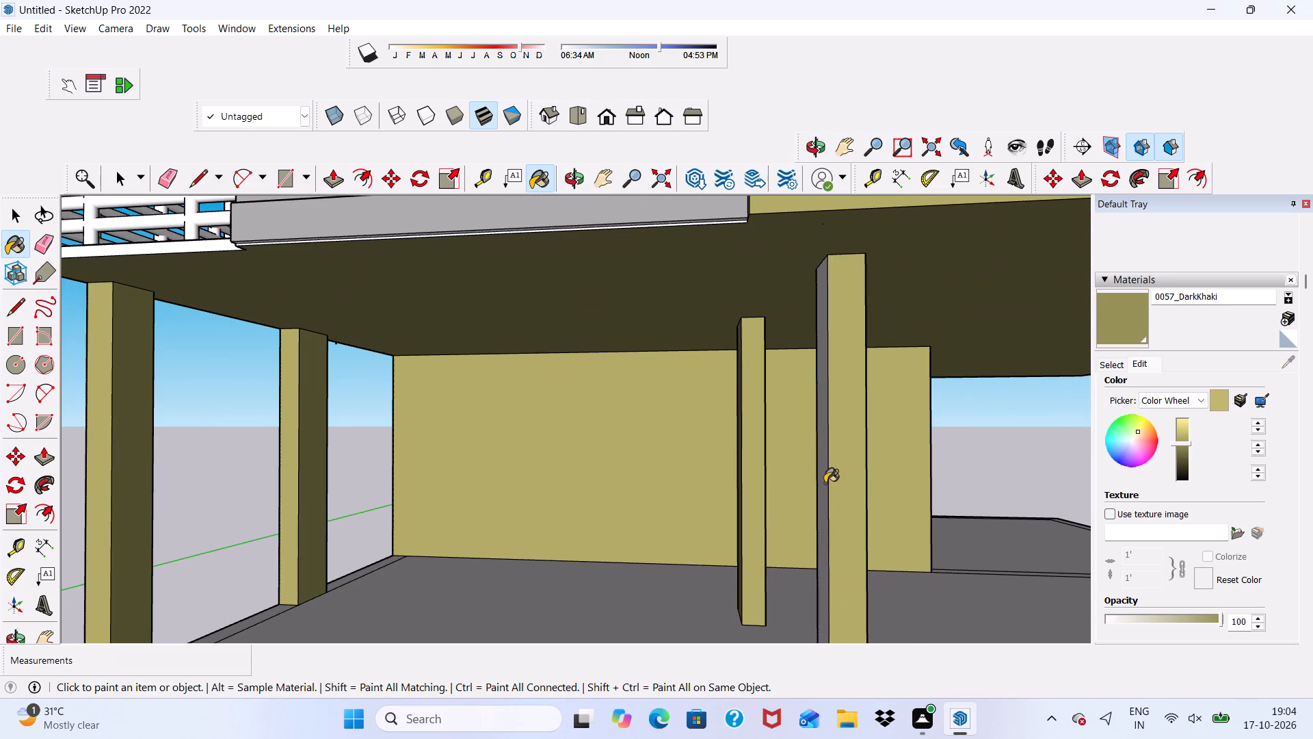
{"action": "left_click", "coordinate": [822, 480]}
{"action": "scroll", "coordinate": [822, 480], "scroll_direction": "down", "scroll_amount": 4}
{"action": "middle_click_drag", "start_coordinate": [832, 491], "coordinate": [541, 504]}
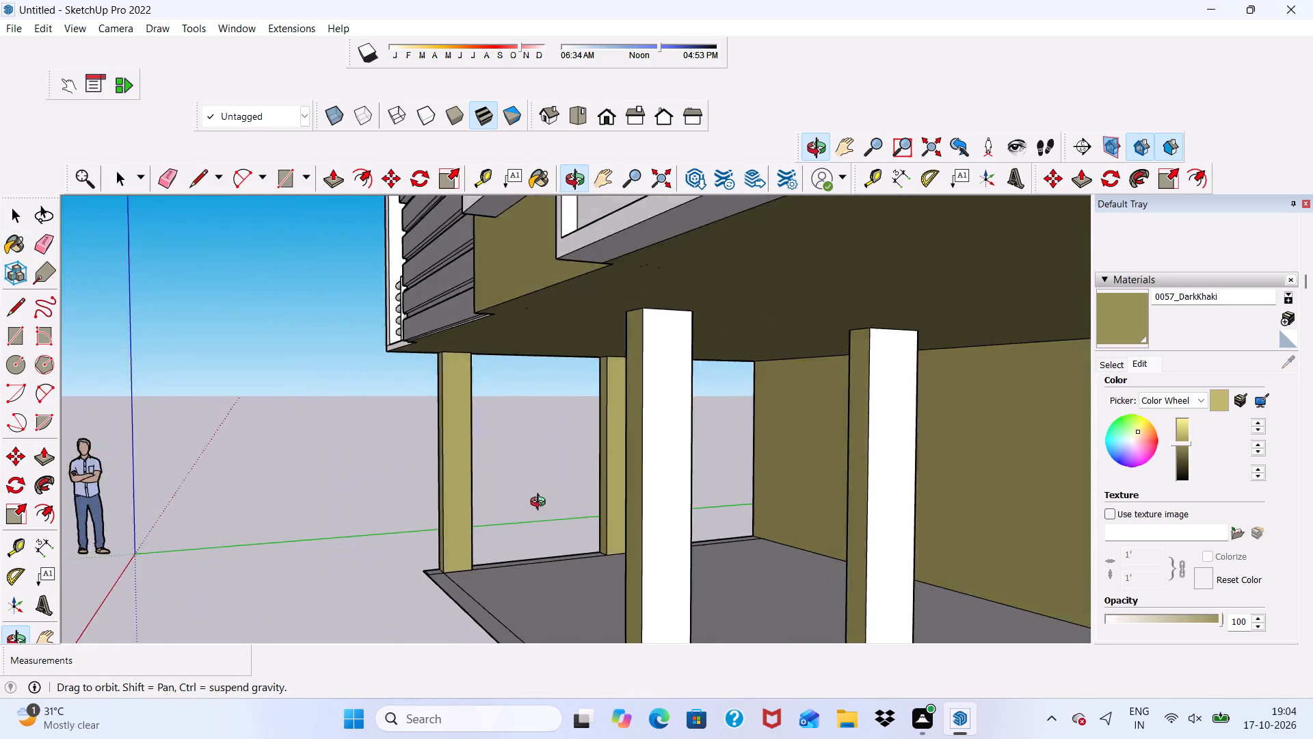
{"action": "middle_click_drag", "start_coordinate": [541, 504], "coordinate": [453, 518]}
{"action": "left_click", "coordinate": [528, 487]}
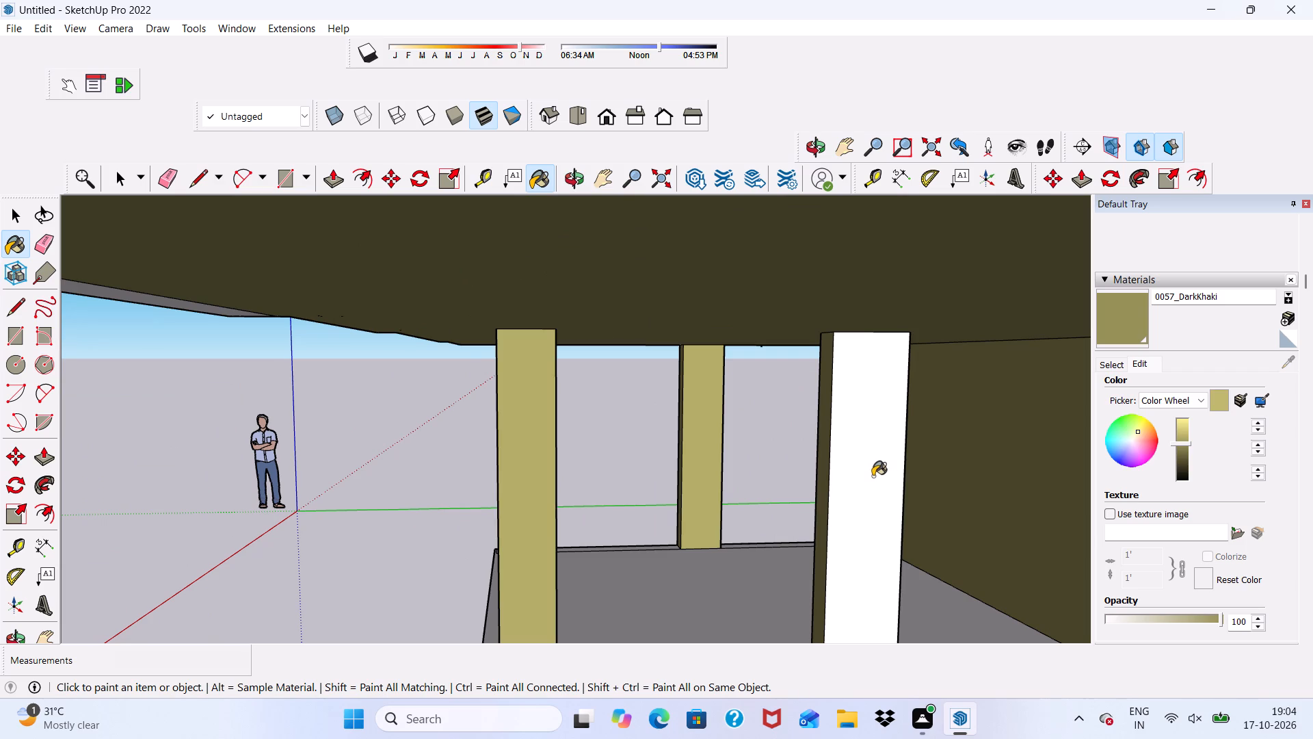
{"action": "left_click", "coordinate": [873, 476]}
Paint the front and inner side faces of the two ground-floor columns below the white-clad balcony end with 0057_DarkKhaki.
{"action": "scroll", "coordinate": [648, 418], "scroll_direction": "down", "scroll_amount": 8}
{"action": "scroll", "coordinate": [406, 361], "scroll_direction": "down", "scroll_amount": 2}
{"action": "middle_click_drag", "start_coordinate": [444, 393], "coordinate": [833, 398]}
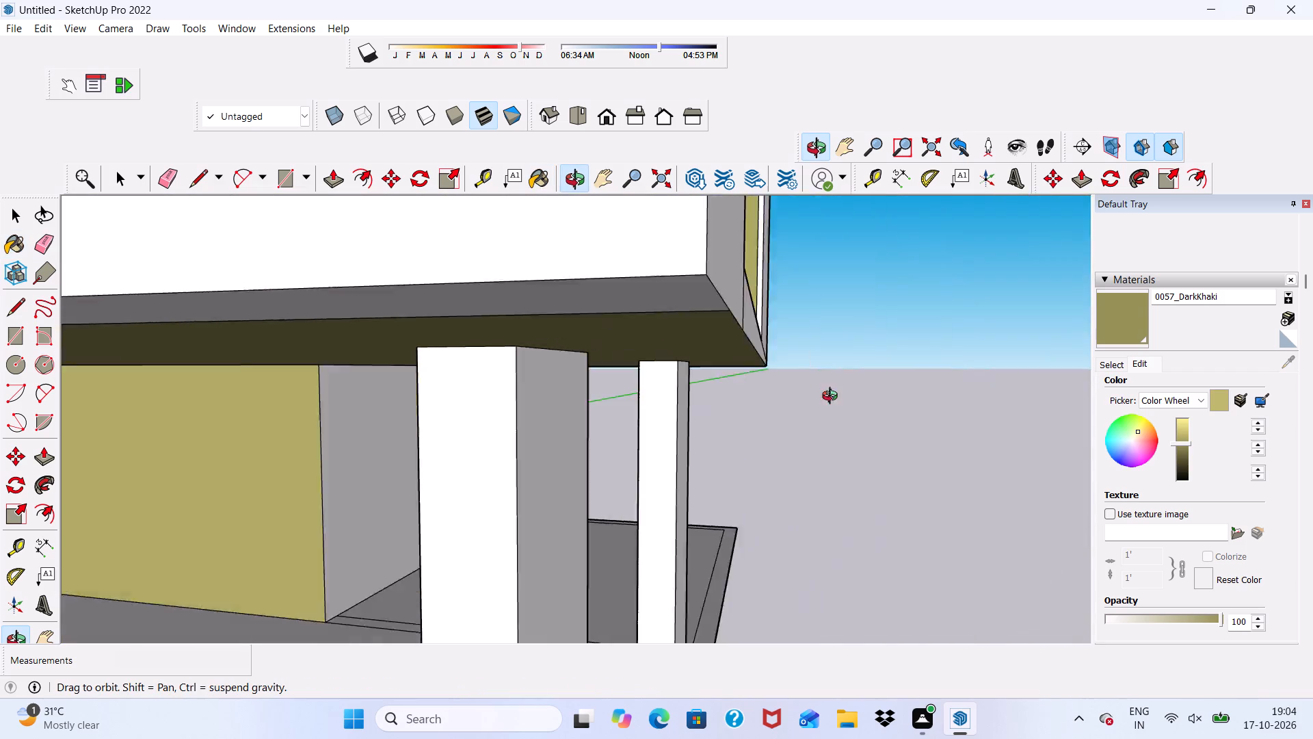
{"action": "middle_click_drag", "start_coordinate": [833, 398], "coordinate": [860, 408]}
{"action": "scroll", "coordinate": [860, 409], "scroll_direction": "down", "scroll_amount": 1}
{"action": "scroll", "coordinate": [847, 408], "scroll_direction": "up", "scroll_amount": 1}
{"action": "scroll", "coordinate": [698, 375], "scroll_direction": "down", "scroll_amount": 16}
{"action": "middle_click_drag", "start_coordinate": [814, 473], "coordinate": [922, 457]}
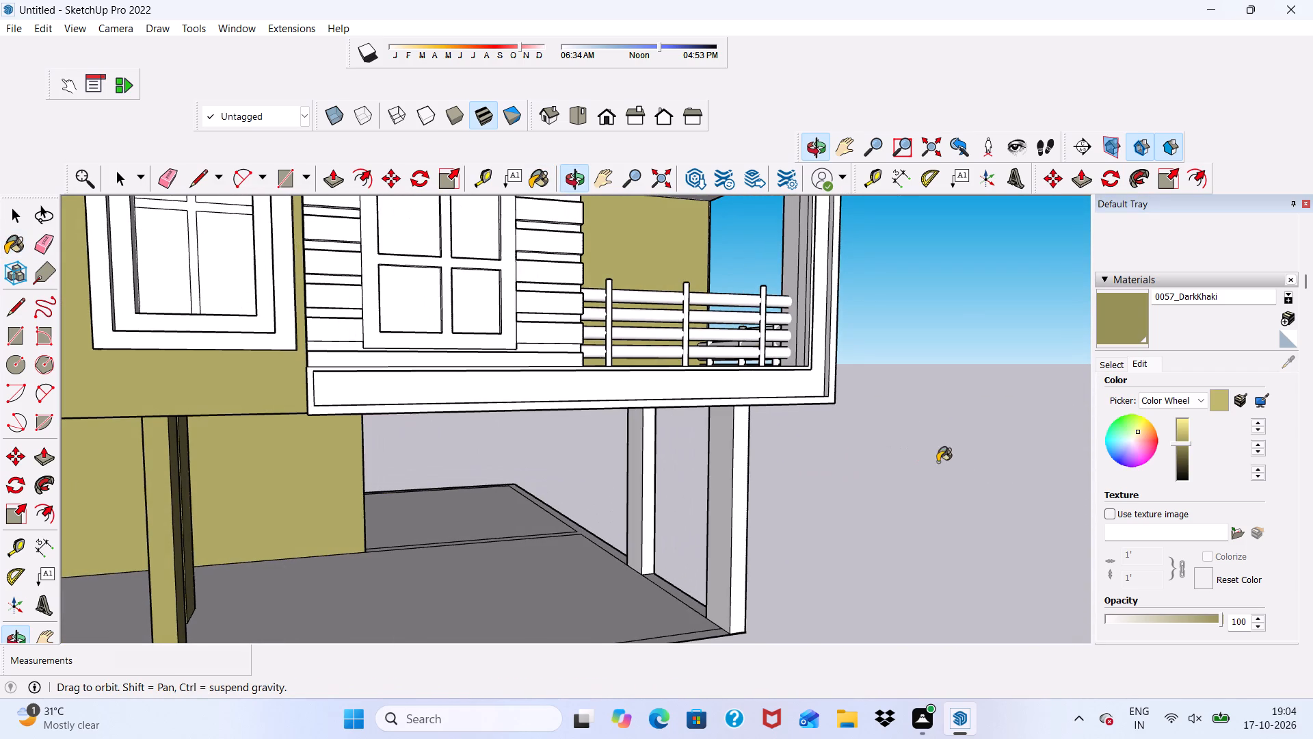
{"action": "scroll", "coordinate": [940, 463], "scroll_direction": "down", "scroll_amount": 1}
{"action": "scroll", "coordinate": [610, 391], "scroll_direction": "down", "scroll_amount": 12}
{"action": "middle_click_drag", "start_coordinate": [680, 487], "coordinate": [648, 517]}
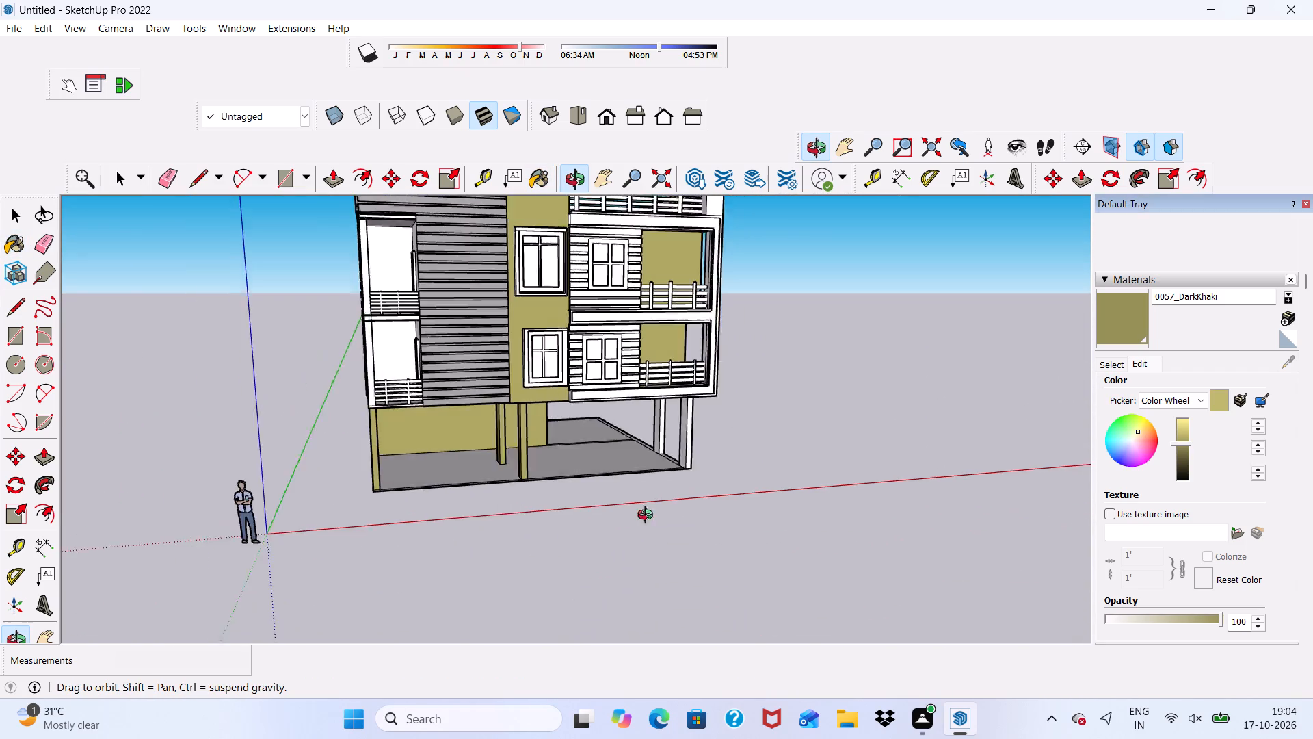
{"action": "middle_click_drag", "start_coordinate": [648, 517], "coordinate": [669, 453]}
{"action": "scroll", "coordinate": [663, 472], "scroll_direction": "up", "scroll_amount": 14}
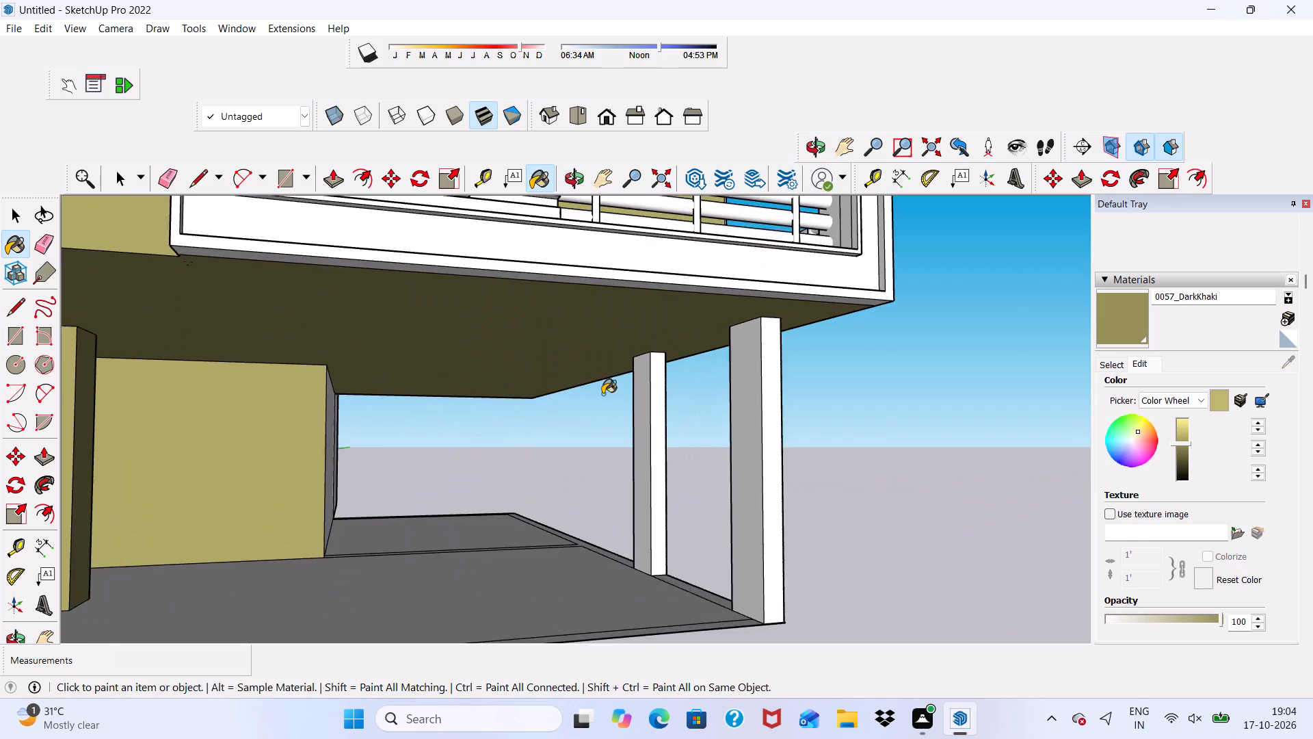
{"action": "scroll", "coordinate": [602, 394], "scroll_direction": "up", "scroll_amount": 3}
{"action": "left_click", "coordinate": [663, 386]}
{"action": "left_click", "coordinate": [742, 451]}
{"action": "scroll", "coordinate": [724, 400], "scroll_direction": "down", "scroll_amount": 5}
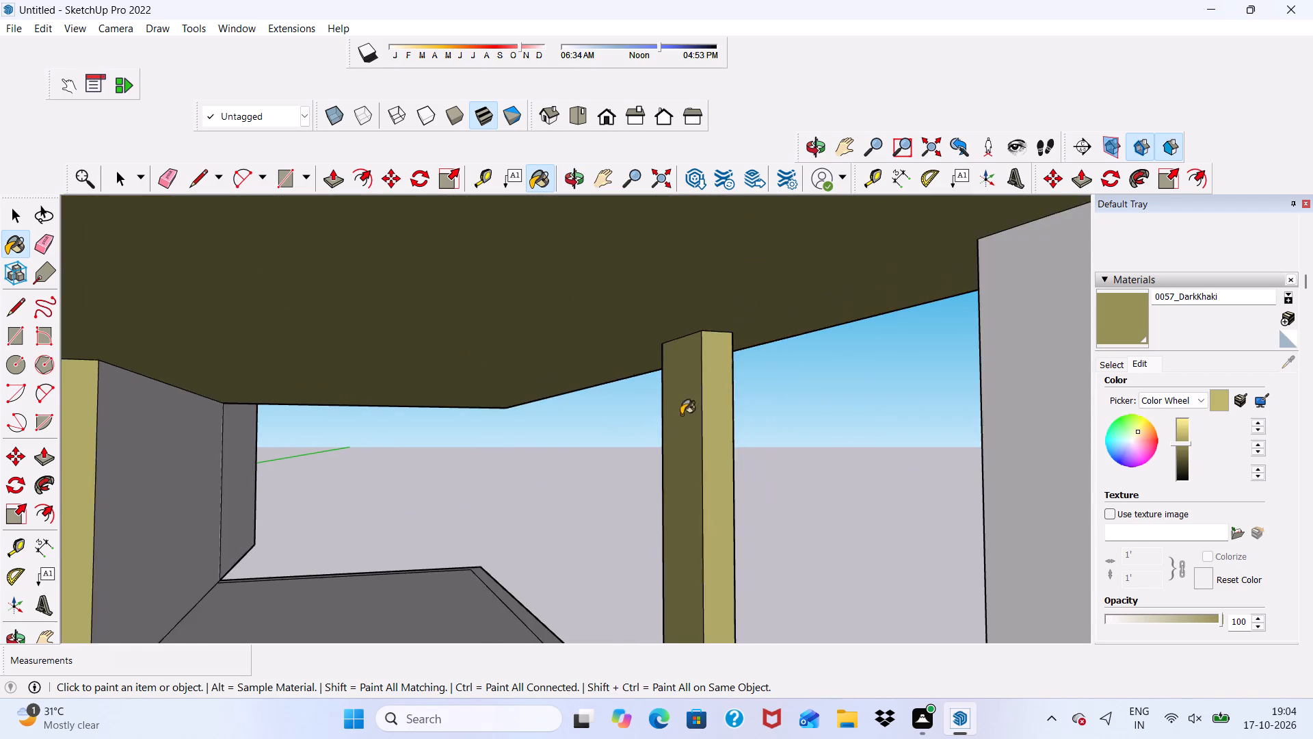
{"action": "scroll", "coordinate": [681, 415], "scroll_direction": "down", "scroll_amount": 9}
{"action": "scroll", "coordinate": [776, 477], "scroll_direction": "up", "scroll_amount": 2}
{"action": "left_click", "coordinate": [763, 467]}
{"action": "left_click", "coordinate": [780, 486]}
{"action": "scroll", "coordinate": [780, 486], "scroll_direction": "up", "scroll_amount": 1}
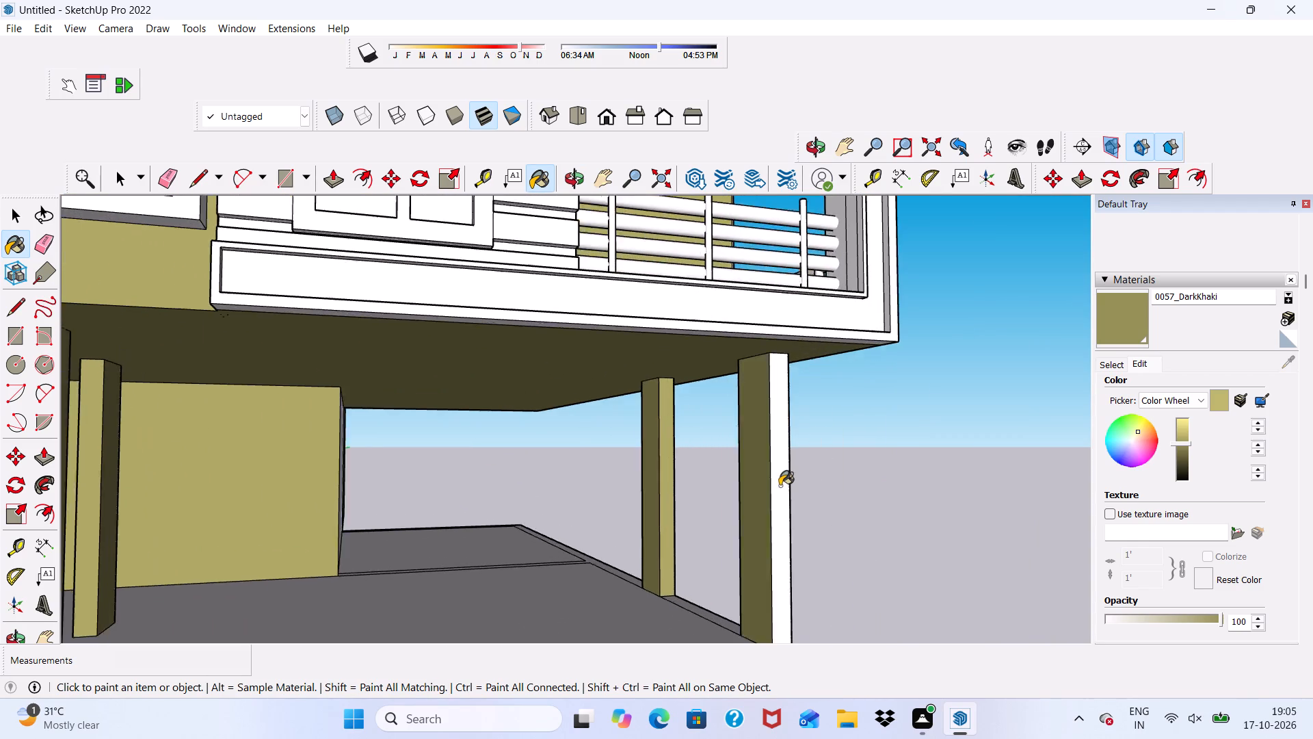
Paint the outward-facing sides of those two end columns with 0057_DarkKhaki.
{"action": "scroll", "coordinate": [780, 481], "scroll_direction": "down", "scroll_amount": 7}
{"action": "middle_click_drag", "start_coordinate": [806, 490], "coordinate": [354, 491]}
{"action": "scroll", "coordinate": [717, 493], "scroll_direction": "up", "scroll_amount": 3}
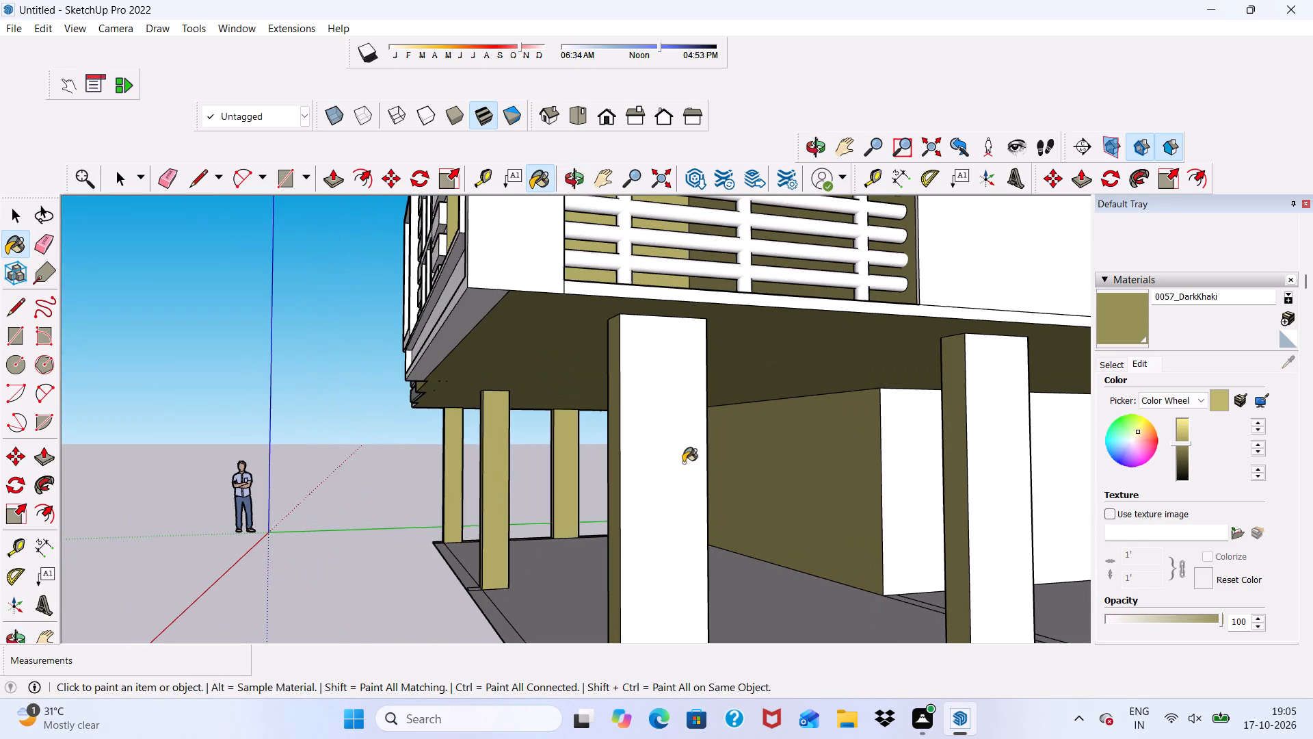
{"action": "left_click", "coordinate": [683, 463]}
{"action": "left_click", "coordinate": [997, 448]}
Paint the remaining white ground-floor wall faces behind the end columns with 0057_DarkKhaki.
{"action": "left_click", "coordinate": [916, 480]}
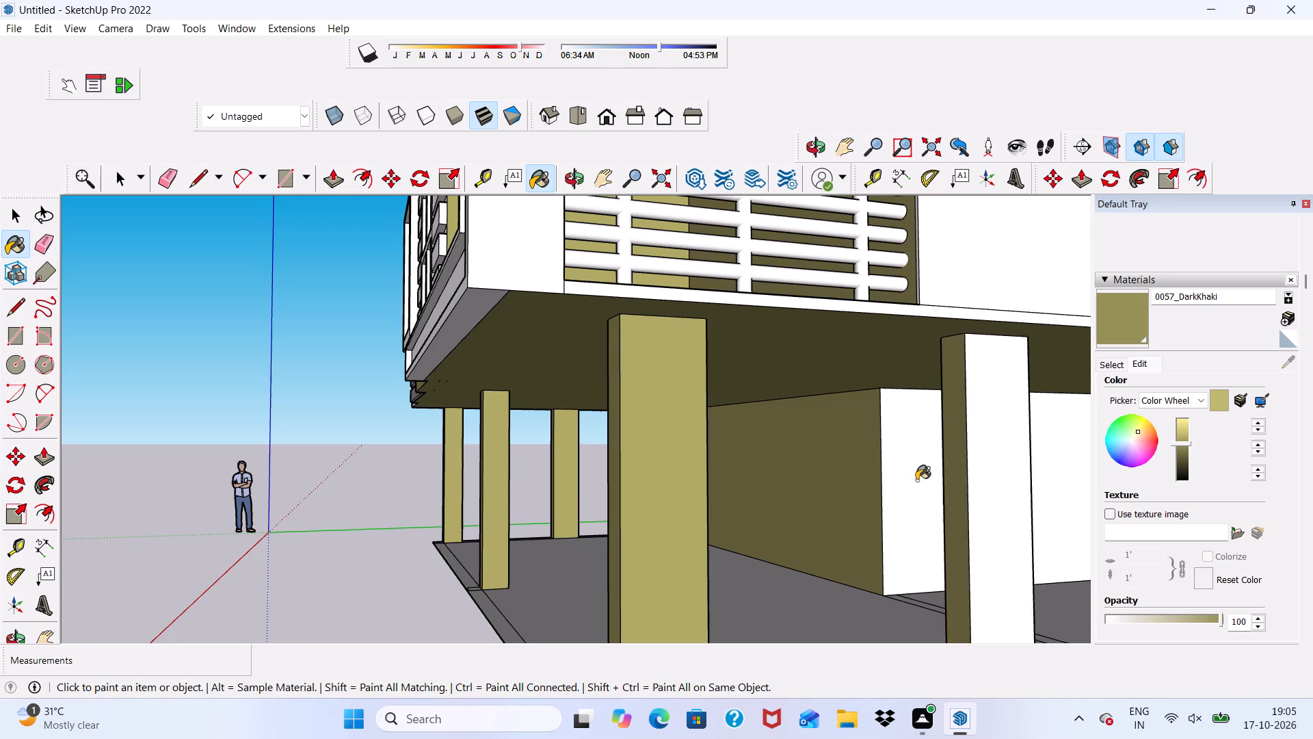
{"action": "scroll", "coordinate": [648, 429], "scroll_direction": "down", "scroll_amount": 12}
{"action": "scroll", "coordinate": [968, 475], "scroll_direction": "up", "scroll_amount": 4}
{"action": "left_click", "coordinate": [977, 462]}
{"action": "scroll", "coordinate": [829, 441], "scroll_direction": "down", "scroll_amount": 6}
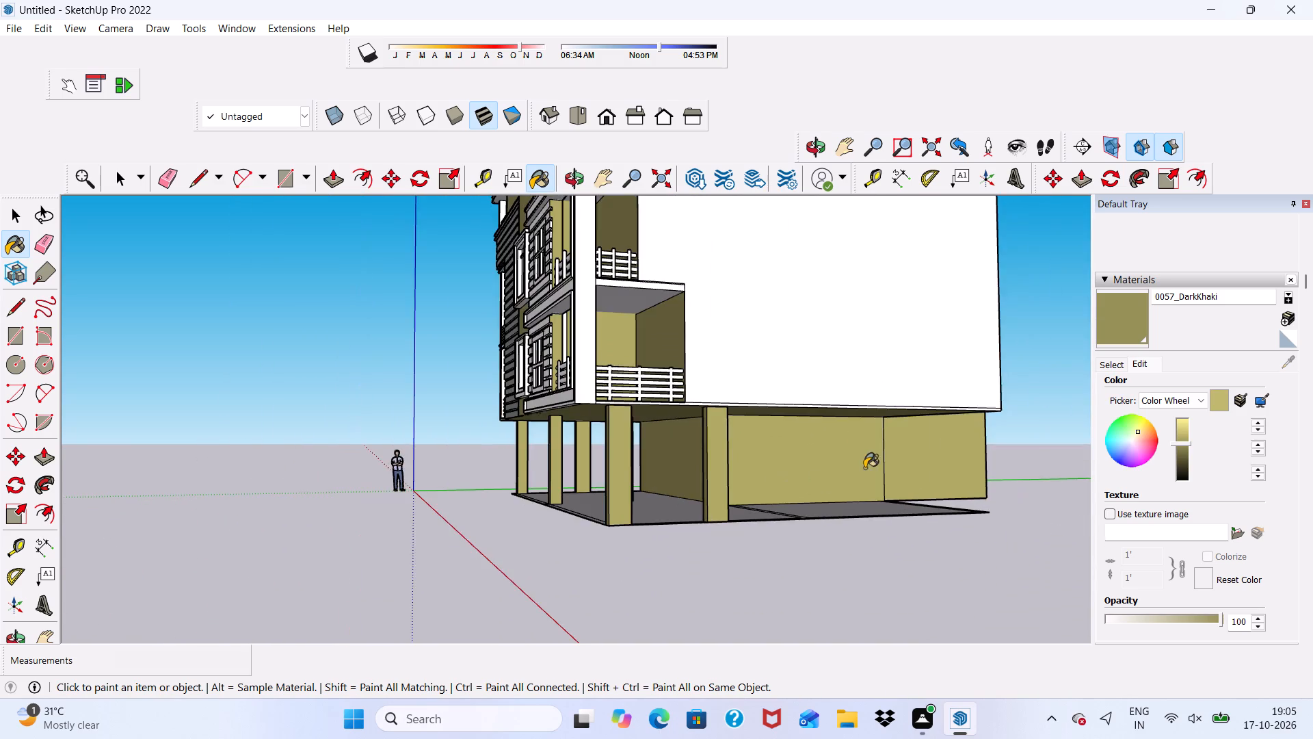
Paint the rear face and the flat top of the low rear block with 0057_DarkKhaki.
{"action": "middle_click_drag", "start_coordinate": [864, 468], "coordinate": [397, 504]}
{"action": "left_click", "coordinate": [916, 489]}
{"action": "scroll", "coordinate": [602, 478], "scroll_direction": "down", "scroll_amount": 2}
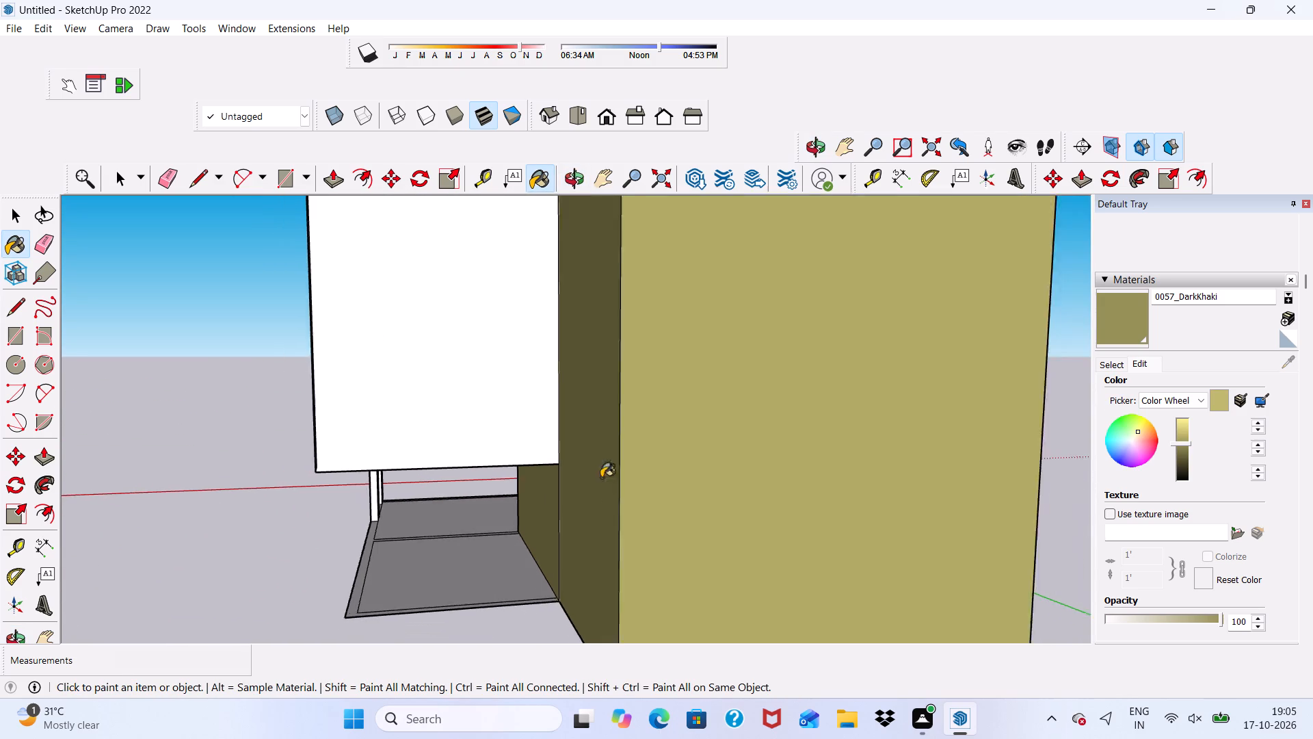
{"action": "scroll", "coordinate": [601, 478], "scroll_direction": "down", "scroll_amount": 9}
{"action": "middle_click_drag", "start_coordinate": [838, 534], "coordinate": [732, 675]}
{"action": "scroll", "coordinate": [623, 522], "scroll_direction": "up", "scroll_amount": 3}
{"action": "left_click", "coordinate": [621, 493]}
{"action": "scroll", "coordinate": [675, 517], "scroll_direction": "down", "scroll_amount": 3}
{"action": "middle_click_drag", "start_coordinate": [838, 589], "coordinate": [819, 578]}
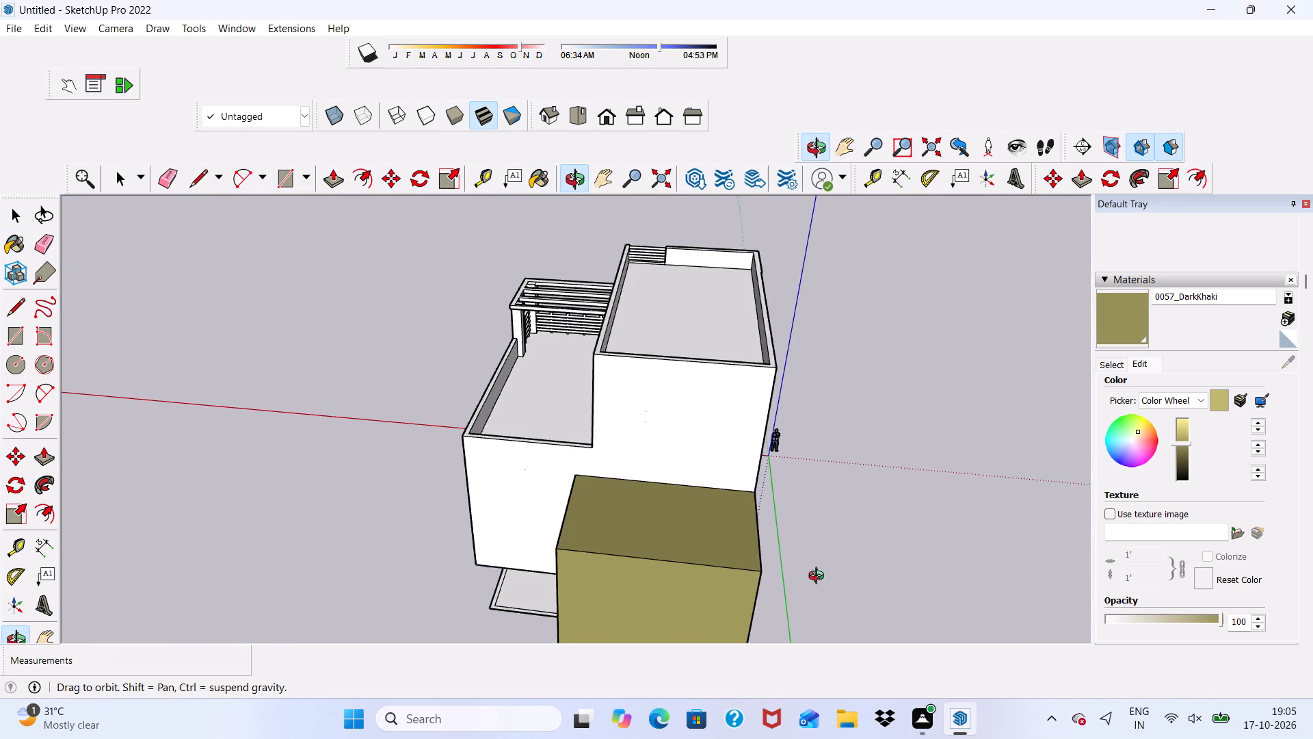
Paint the white rear wall of the main building above the low rear block with 0057_DarkKhaki.
{"action": "middle_click_drag", "start_coordinate": [819, 578], "coordinate": [494, 521]}
{"action": "scroll", "coordinate": [331, 365], "scroll_direction": "up", "scroll_amount": 4}
{"action": "scroll", "coordinate": [375, 315], "scroll_direction": "down", "scroll_amount": 2}
{"action": "middle_click_drag", "start_coordinate": [375, 315], "coordinate": [646, 405]}
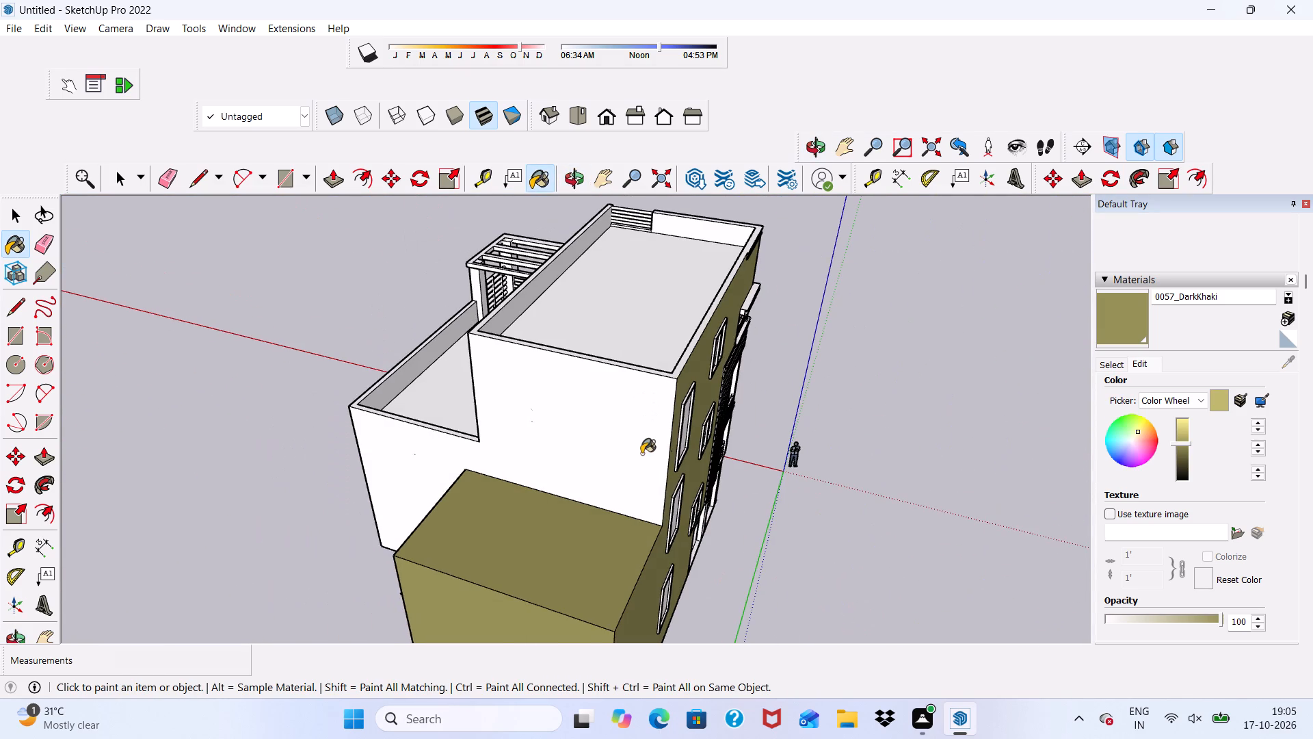
{"action": "left_click", "coordinate": [641, 454]}
{"action": "scroll", "coordinate": [514, 411], "scroll_direction": "up", "scroll_amount": 4}
{"action": "scroll", "coordinate": [399, 474], "scroll_direction": "up", "scroll_amount": 8}
{"action": "scroll", "coordinate": [401, 465], "scroll_direction": "down", "scroll_amount": 1}
Paint the large white side wall next to the white-framed balconies with 0057_DarkKhaki.
{"action": "middle_click_drag", "start_coordinate": [401, 465], "coordinate": [849, 478]}
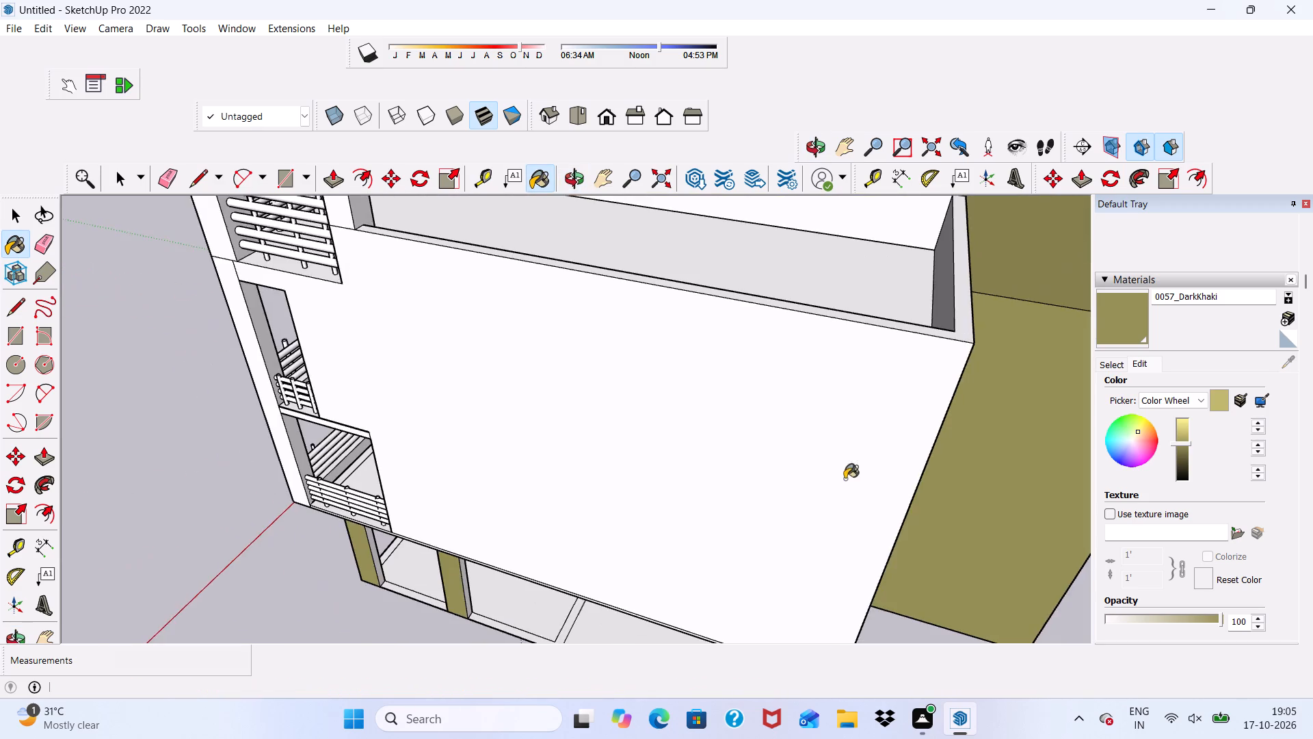
{"action": "scroll", "coordinate": [780, 478], "scroll_direction": "up", "scroll_amount": 2}
{"action": "left_click", "coordinate": [775, 467]}
{"action": "scroll", "coordinate": [749, 454], "scroll_direction": "down", "scroll_amount": 4}
{"action": "scroll", "coordinate": [780, 529], "scroll_direction": "up", "scroll_amount": 5}
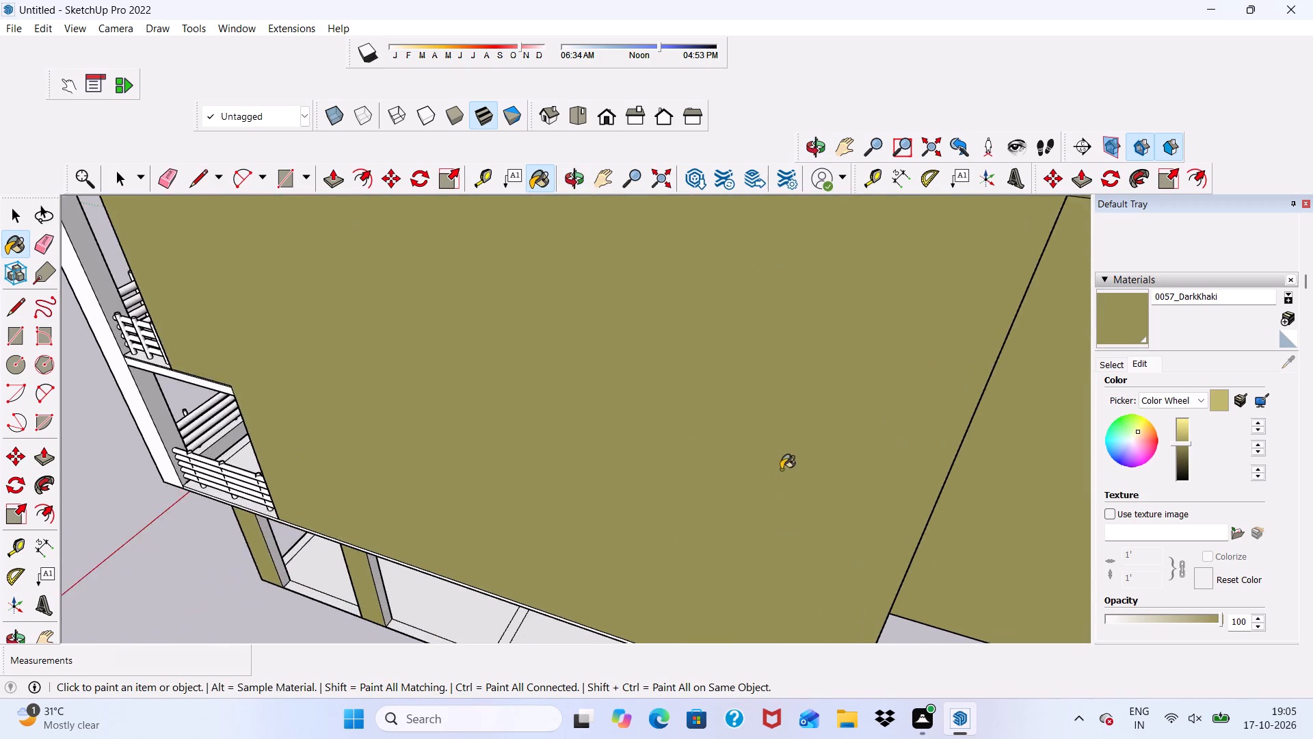
{"action": "scroll", "coordinate": [781, 469], "scroll_direction": "down", "scroll_amount": 4}
Paint the rear-facing sides of the ground-floor columns at the balcony end and the adjacent inner column with 0057_DarkKhaki.
{"action": "middle_click_drag", "start_coordinate": [816, 506], "coordinate": [766, 378]}
{"action": "scroll", "coordinate": [451, 623], "scroll_direction": "up", "scroll_amount": 12}
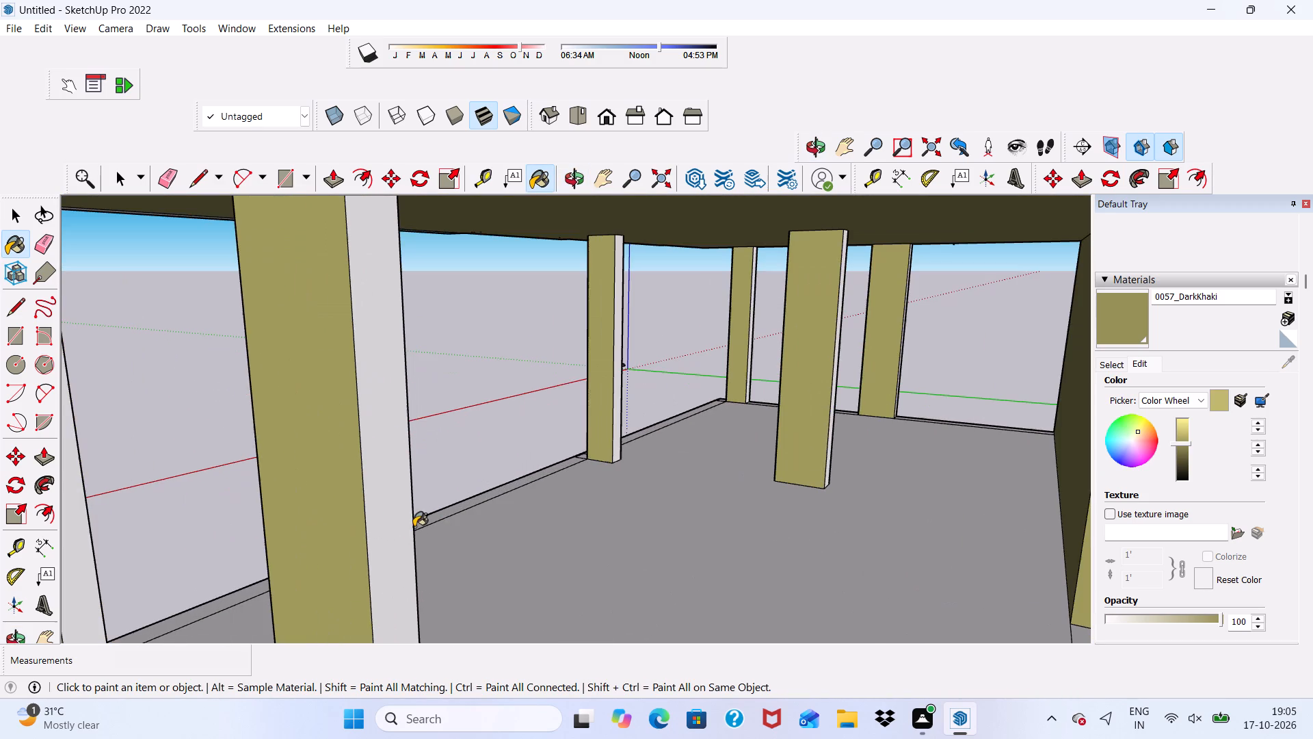
{"action": "left_click", "coordinate": [398, 526]}
{"action": "scroll", "coordinate": [516, 493], "scroll_direction": "down", "scroll_amount": 7}
{"action": "scroll", "coordinate": [425, 534], "scroll_direction": "up", "scroll_amount": 3}
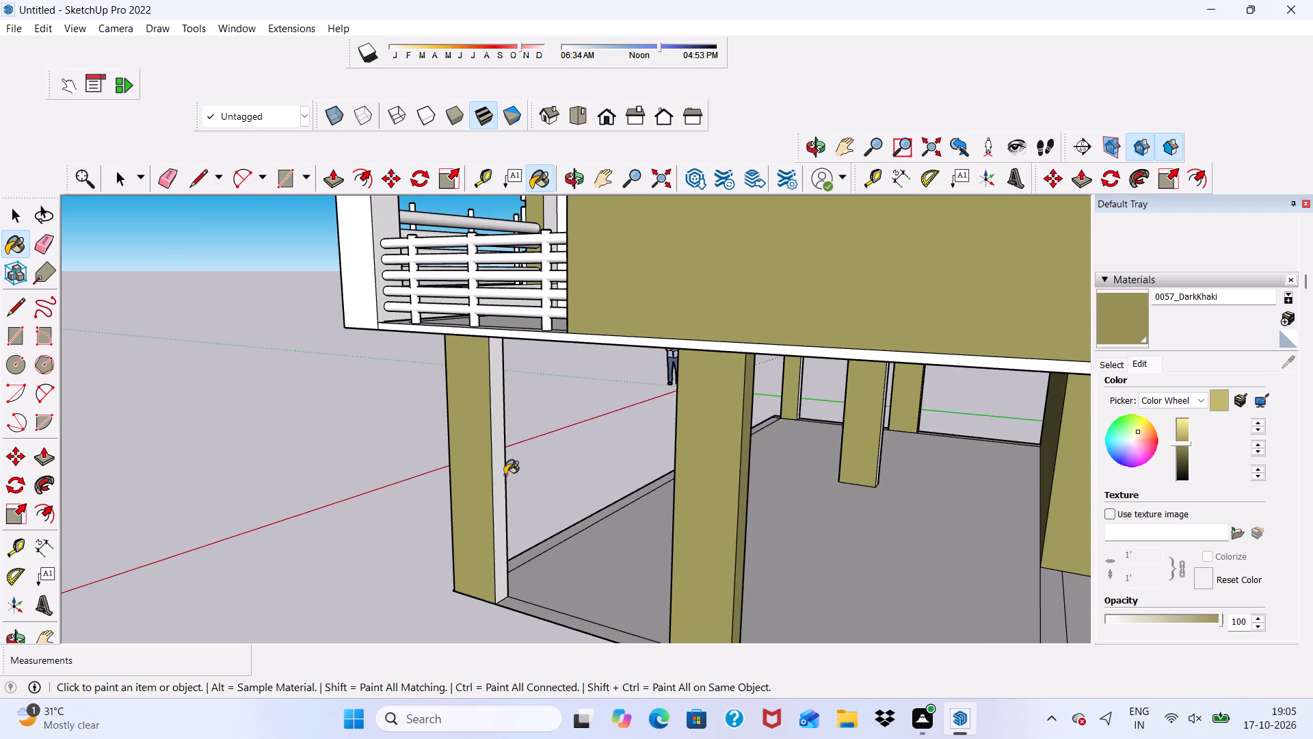
{"action": "left_click", "coordinate": [502, 475]}
{"action": "scroll", "coordinate": [581, 524], "scroll_direction": "down", "scroll_amount": 3}
{"action": "scroll", "coordinate": [961, 543], "scroll_direction": "up", "scroll_amount": 6}
{"action": "scroll", "coordinate": [799, 404], "scroll_direction": "up", "scroll_amount": 8}
{"action": "left_click", "coordinate": [742, 398]}
{"action": "scroll", "coordinate": [483, 506], "scroll_direction": "down", "scroll_amount": 6}
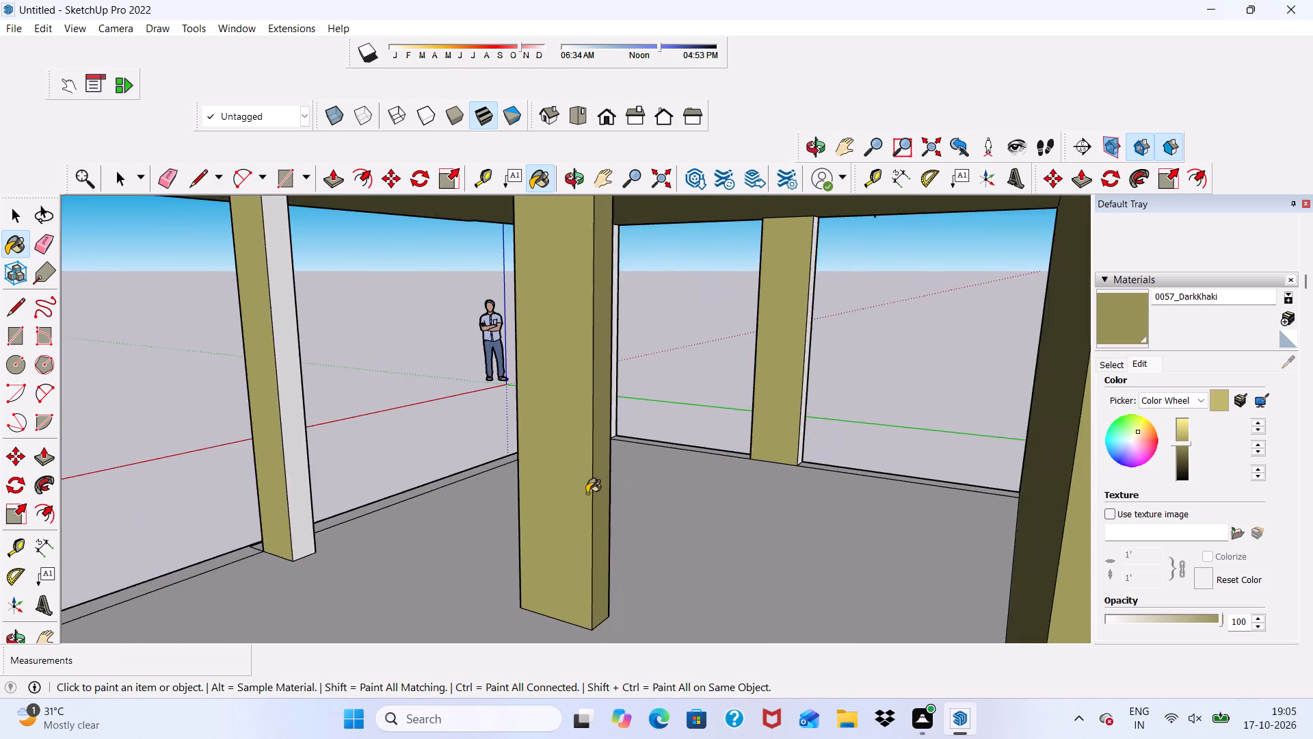
Paint the white rear-facing sides of the remaining ground-floor columns towards the opposite end with 0057_DarkKhaki.
{"action": "scroll", "coordinate": [587, 493], "scroll_direction": "down", "scroll_amount": 2}
{"action": "scroll", "coordinate": [360, 380], "scroll_direction": "up", "scroll_amount": 1}
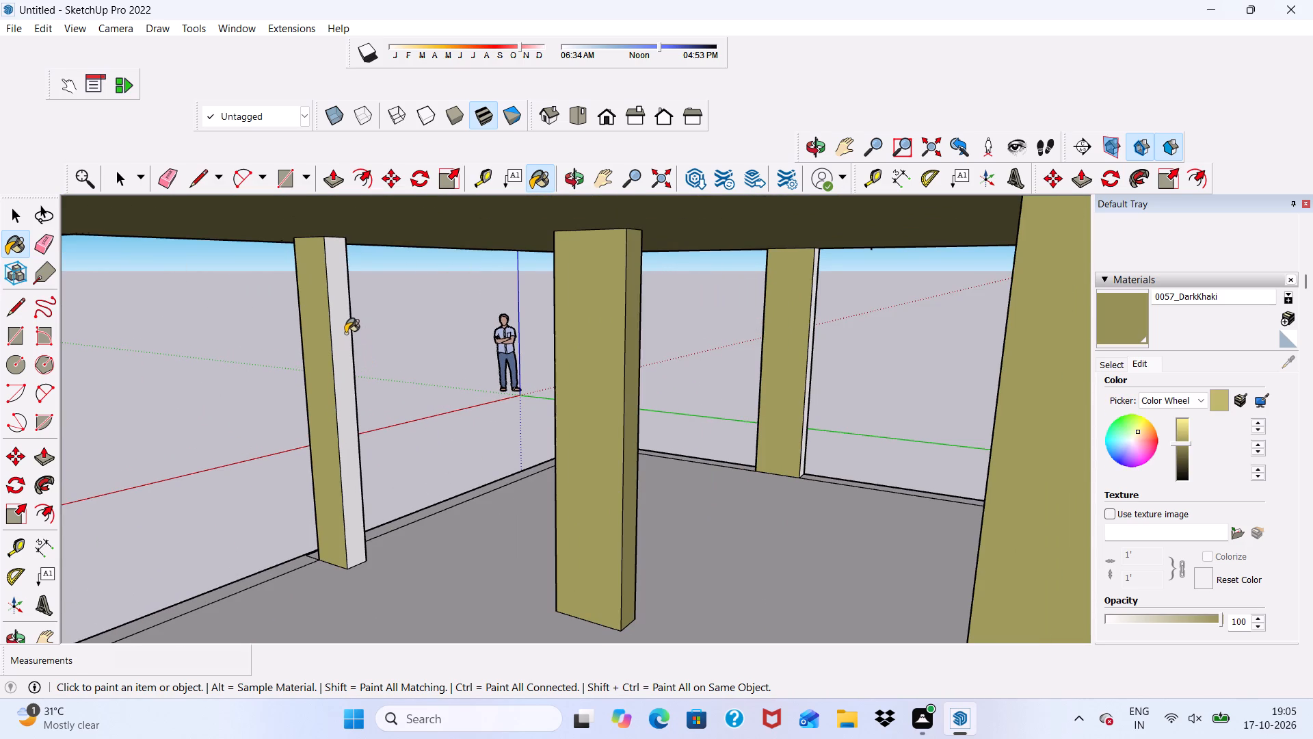
{"action": "left_click", "coordinate": [343, 315]}
{"action": "scroll", "coordinate": [799, 335], "scroll_direction": "up", "scroll_amount": 4}
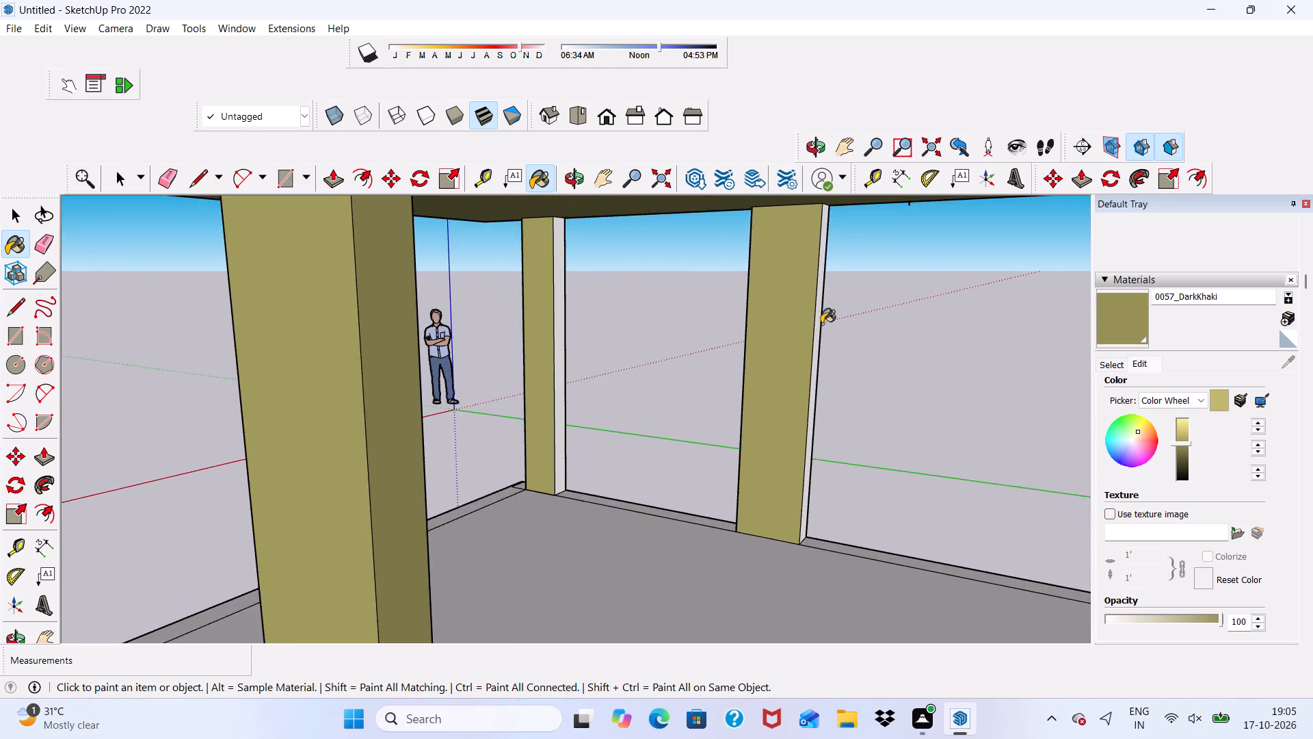
{"action": "scroll", "coordinate": [821, 324], "scroll_direction": "up", "scroll_amount": 4}
{"action": "scroll", "coordinate": [821, 324], "scroll_direction": "down", "scroll_amount": 3}
{"action": "scroll", "coordinate": [821, 324], "scroll_direction": "up", "scroll_amount": 6}
{"action": "left_click", "coordinate": [815, 322]}
{"action": "scroll", "coordinate": [540, 352], "scroll_direction": "up", "scroll_amount": 2}
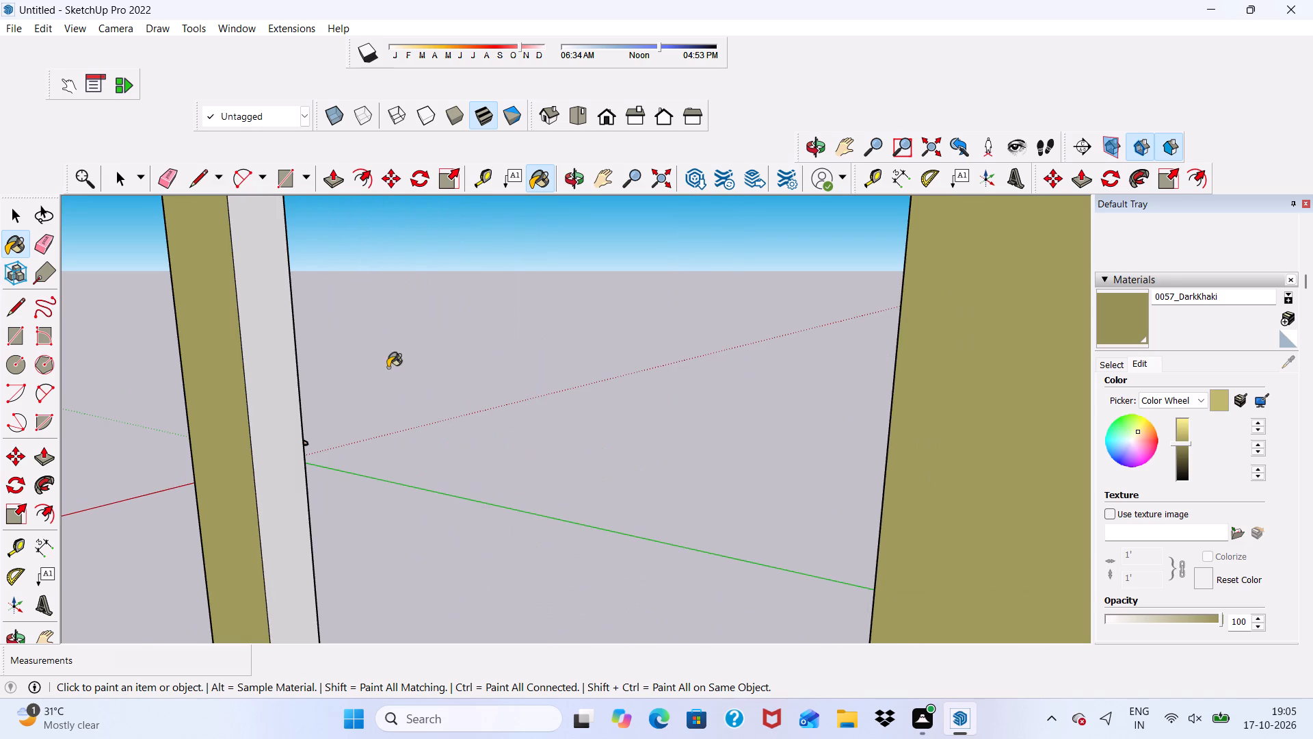
{"action": "left_click", "coordinate": [269, 432]}
{"action": "scroll", "coordinate": [459, 465], "scroll_direction": "down", "scroll_amount": 15}
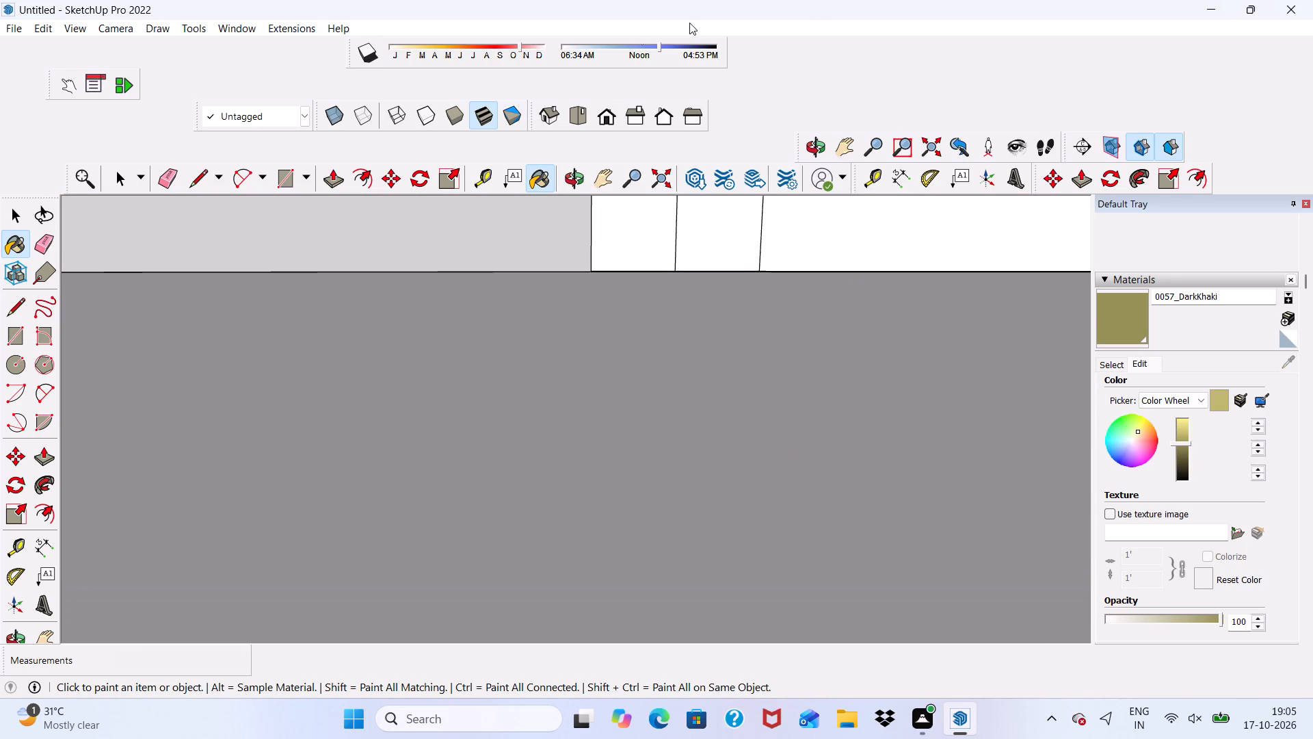
Switch to the Front view and examine the facade and ground-floor columns from several angles for unpainted faces.
{"action": "left_click", "coordinate": [596, 109]}
{"action": "scroll", "coordinate": [754, 435], "scroll_direction": "down", "scroll_amount": 6}
{"action": "scroll", "coordinate": [957, 445], "scroll_direction": "up", "scroll_amount": 1}
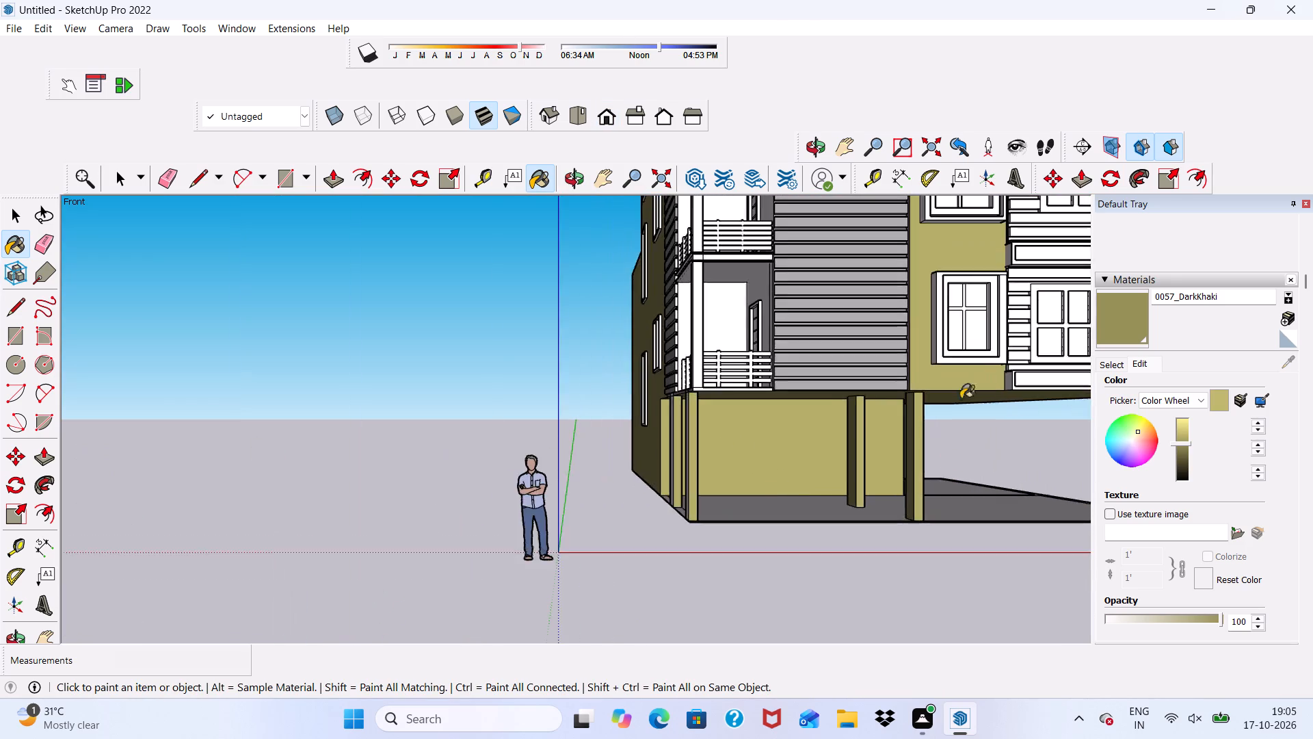
{"action": "scroll", "coordinate": [920, 381], "scroll_direction": "down", "scroll_amount": 9}
{"action": "middle_click_drag", "start_coordinate": [958, 466], "coordinate": [1154, 351]}
{"action": "scroll", "coordinate": [961, 467], "scroll_direction": "down", "scroll_amount": 1}
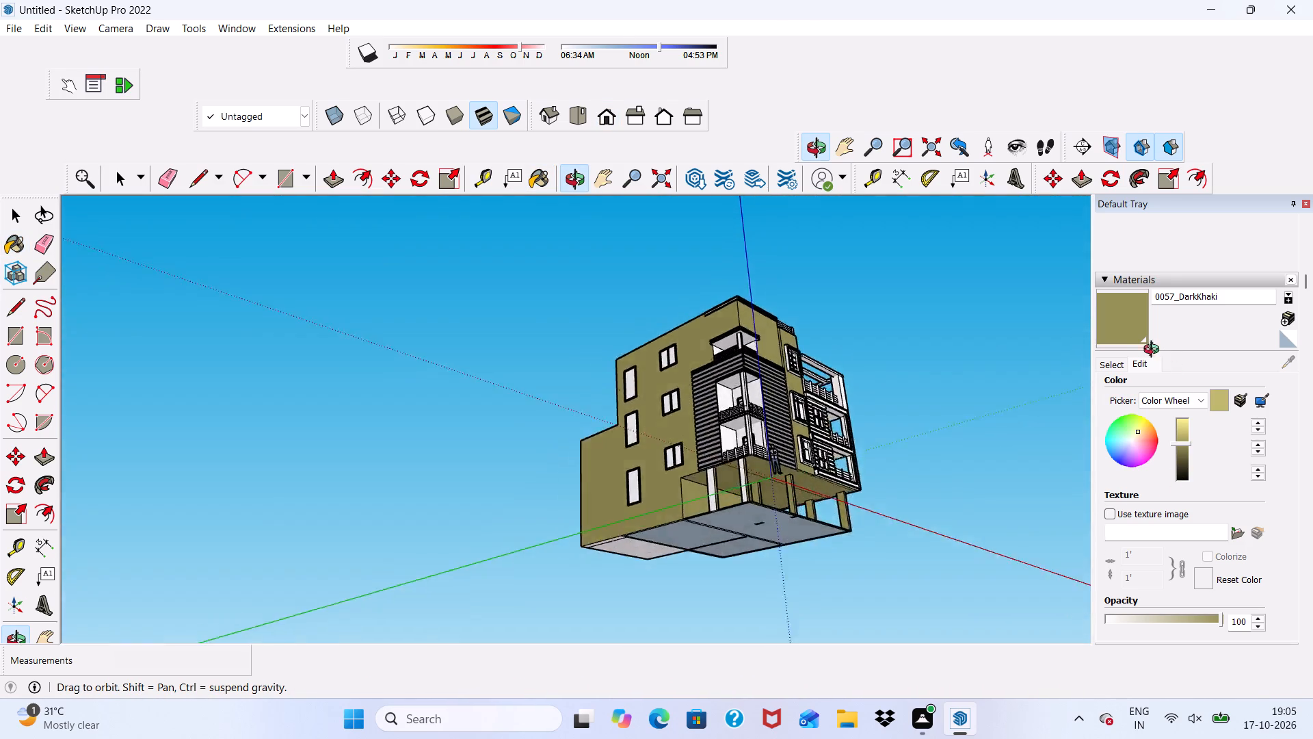
{"action": "middle_click_drag", "start_coordinate": [1154, 351], "coordinate": [892, 489]}
{"action": "scroll", "coordinate": [892, 489], "scroll_direction": "up", "scroll_amount": 7}
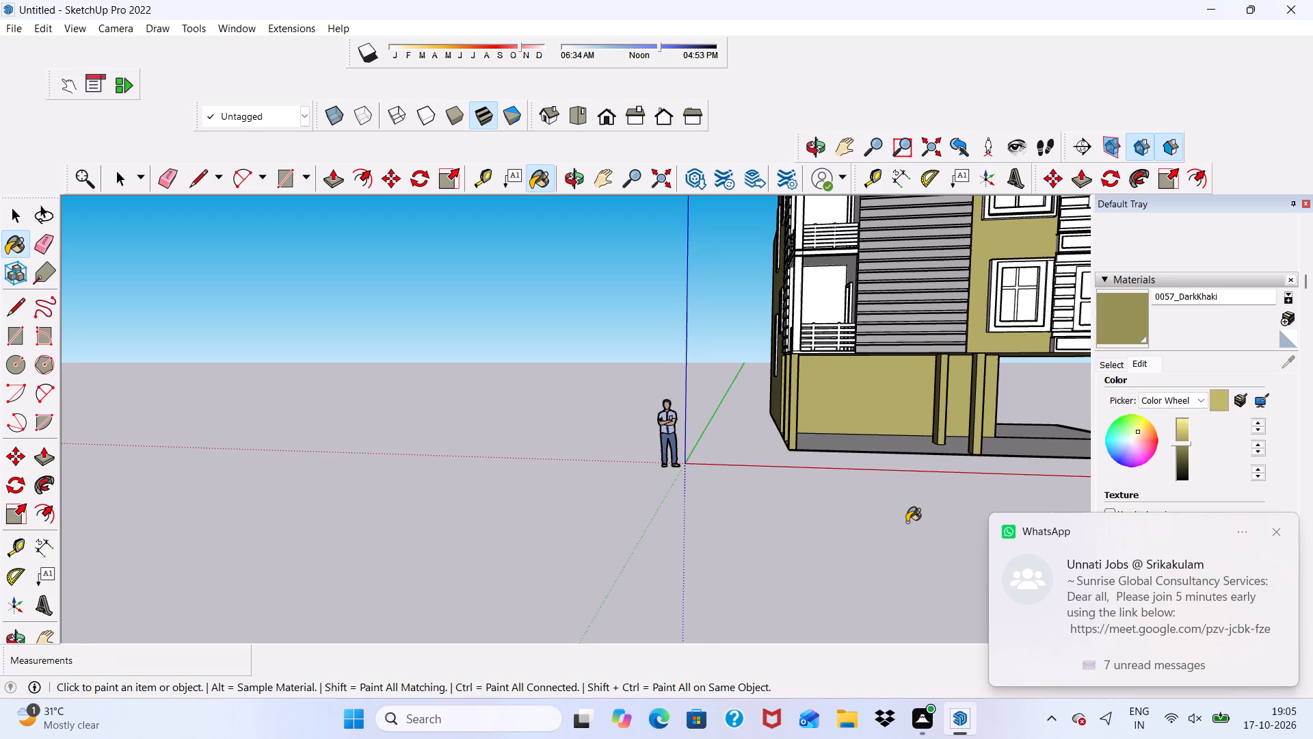
{"action": "scroll", "coordinate": [897, 496], "scroll_direction": "down", "scroll_amount": 2}
{"action": "key", "text": "space"}
{"action": "scroll", "coordinate": [831, 426], "scroll_direction": "down", "scroll_amount": 5}
{"action": "scroll", "coordinate": [876, 301], "scroll_direction": "up", "scroll_amount": 5}
{"action": "scroll", "coordinate": [858, 222], "scroll_direction": "down", "scroll_amount": 5}
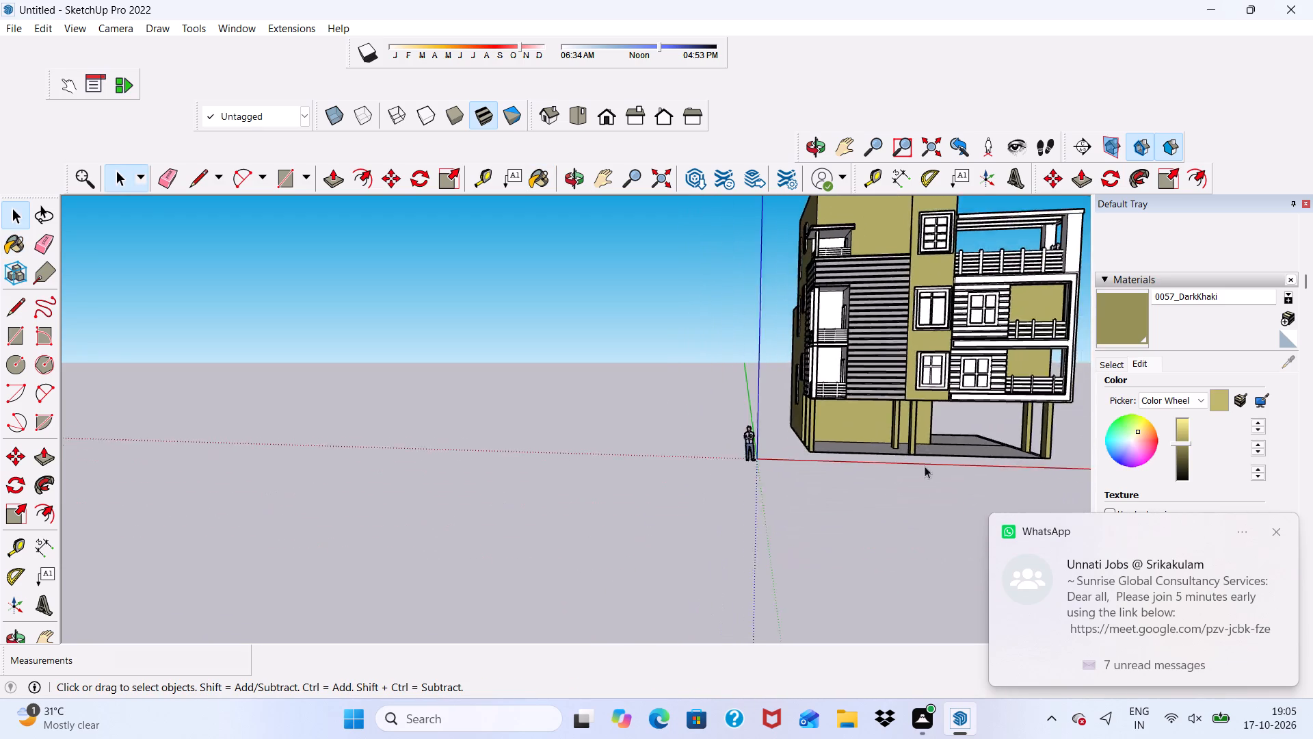
{"action": "scroll", "coordinate": [925, 466], "scroll_direction": "up", "scroll_amount": 6}
{"action": "scroll", "coordinate": [880, 404], "scroll_direction": "up", "scroll_amount": 2}
{"action": "scroll", "coordinate": [823, 449], "scroll_direction": "down", "scroll_amount": 5}
{"action": "scroll", "coordinate": [955, 318], "scroll_direction": "down", "scroll_amount": 2}
{"action": "middle_click_drag", "start_coordinate": [698, 361], "coordinate": [840, 450]}
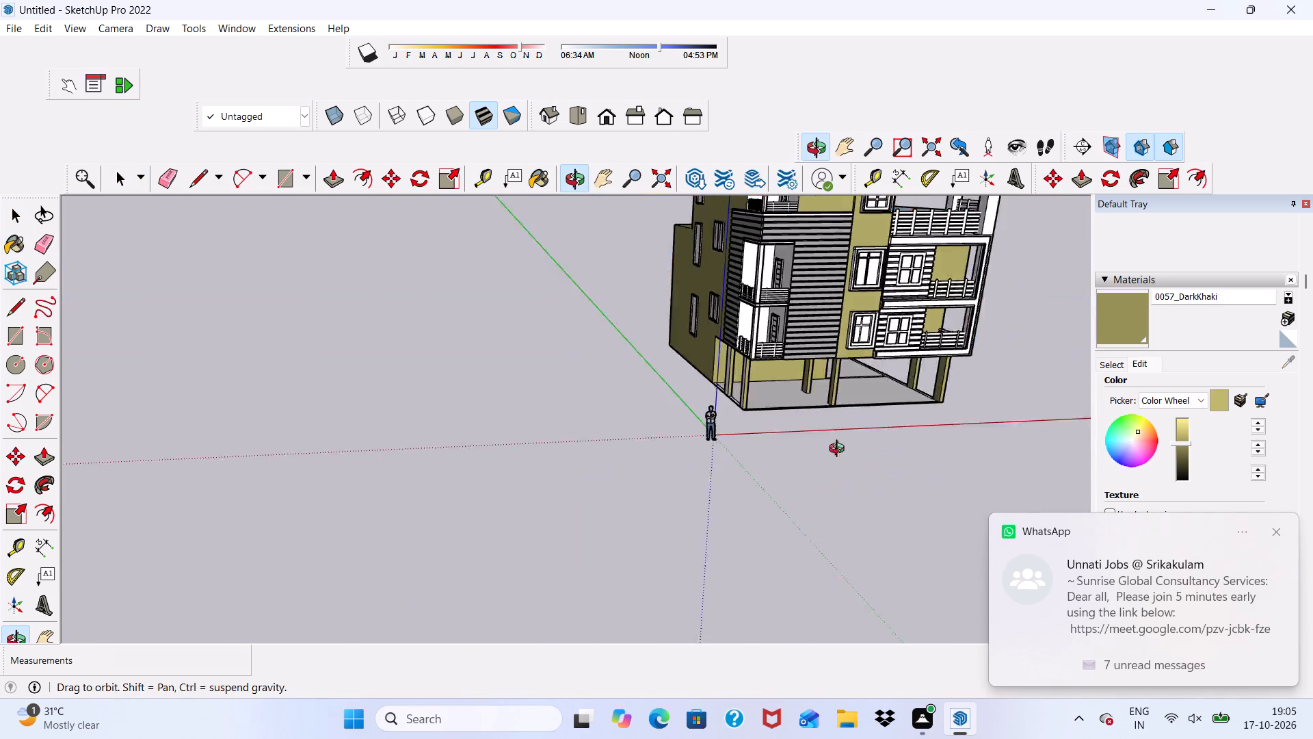
{"action": "middle_click_drag", "start_coordinate": [840, 450], "coordinate": [881, 468]}
{"action": "scroll", "coordinate": [674, 326], "scroll_direction": "up", "scroll_amount": 7}
{"action": "scroll", "coordinate": [805, 485], "scroll_direction": "down", "scroll_amount": 2}
{"action": "middle_click_drag", "start_coordinate": [805, 493], "coordinate": [747, 402]}
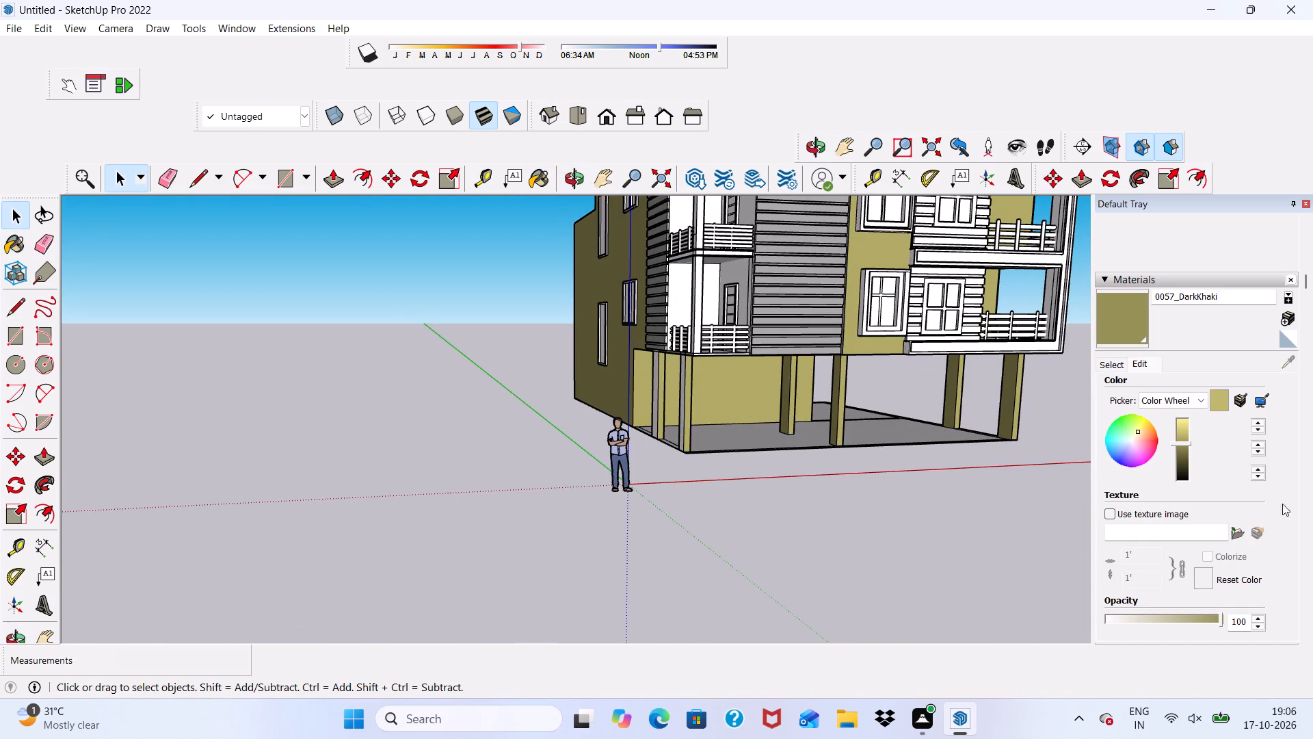
Paint the outward-facing sides of the two ground-floor columns below the grey-clad corner balcony with 0057_DarkKhaki.
{"action": "left_click", "coordinate": [1093, 324]}
{"action": "left_click", "coordinate": [1107, 320]}
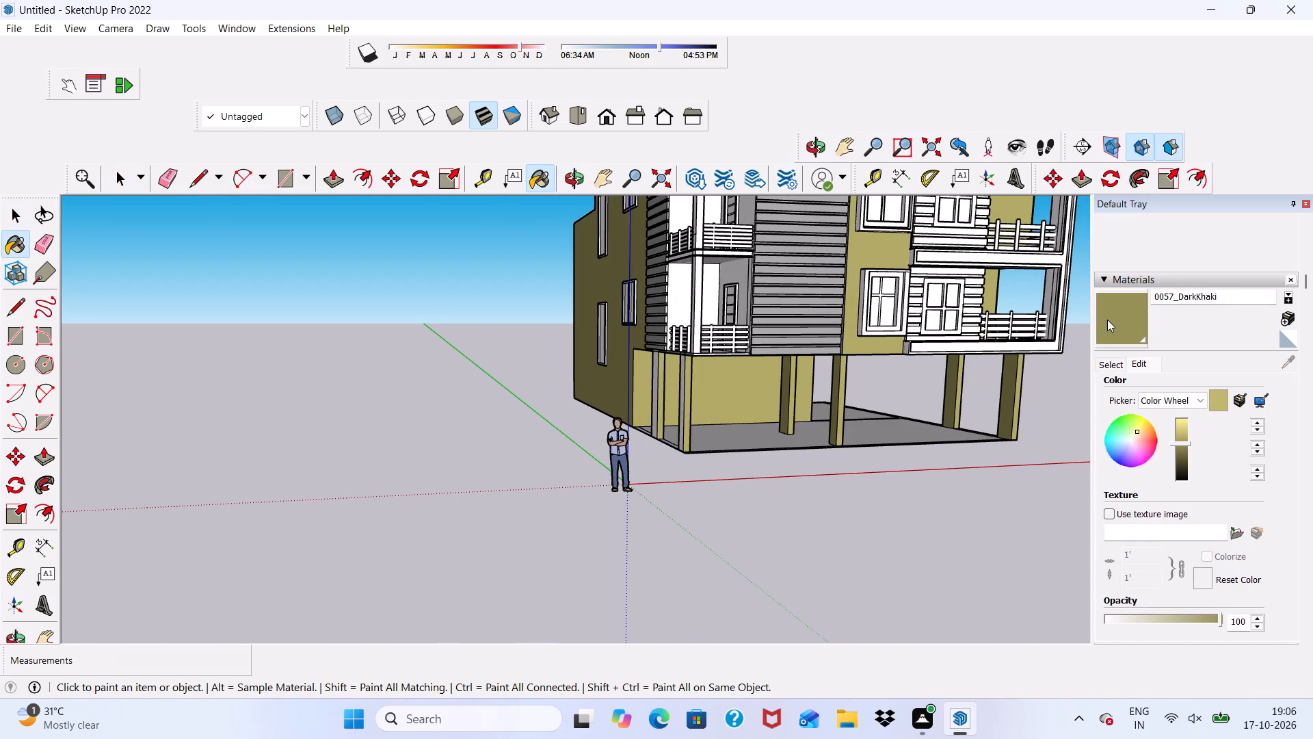
{"action": "scroll", "coordinate": [728, 383], "scroll_direction": "up", "scroll_amount": 3}
{"action": "scroll", "coordinate": [613, 412], "scroll_direction": "up", "scroll_amount": 6}
{"action": "scroll", "coordinate": [717, 407], "scroll_direction": "down", "scroll_amount": 1}
{"action": "scroll", "coordinate": [746, 430], "scroll_direction": "up", "scroll_amount": 3}
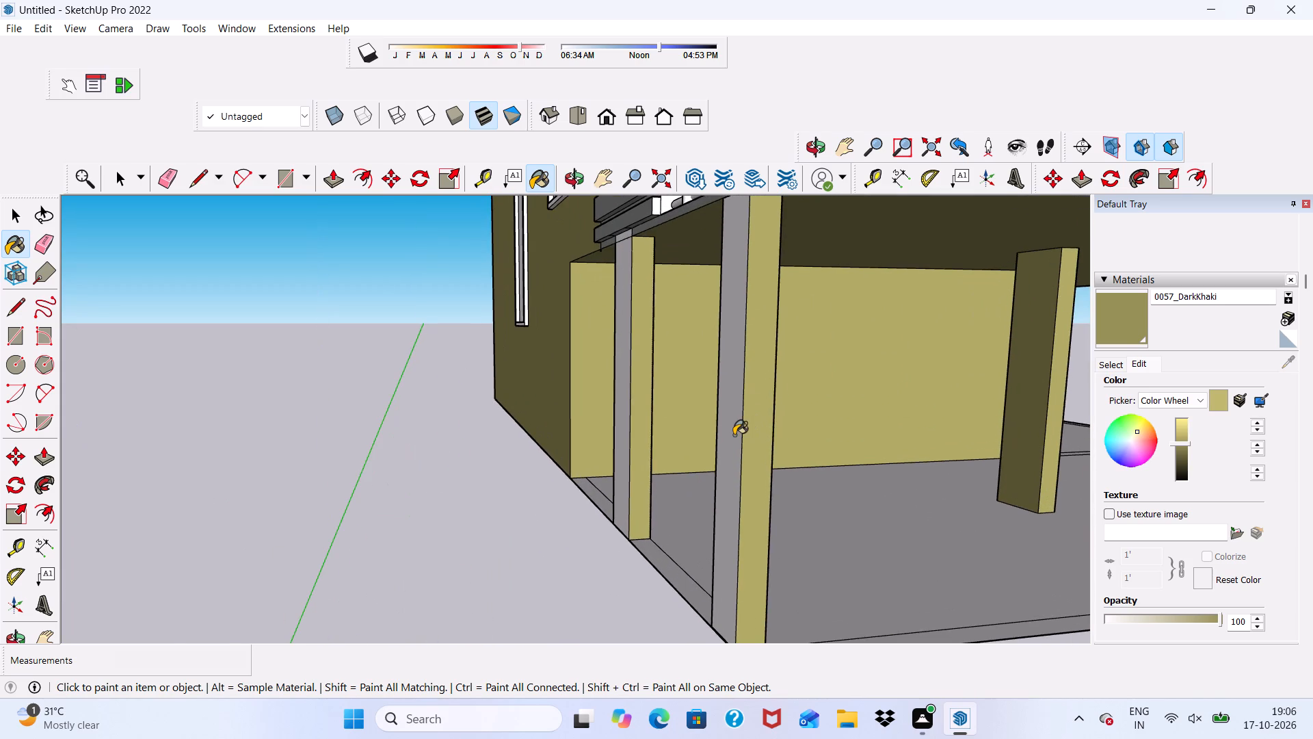
{"action": "left_click", "coordinate": [734, 435]}
{"action": "scroll", "coordinate": [624, 439], "scroll_direction": "up", "scroll_amount": 3}
{"action": "left_click", "coordinate": [622, 435]}
{"action": "scroll", "coordinate": [945, 559], "scroll_direction": "down", "scroll_amount": 13}
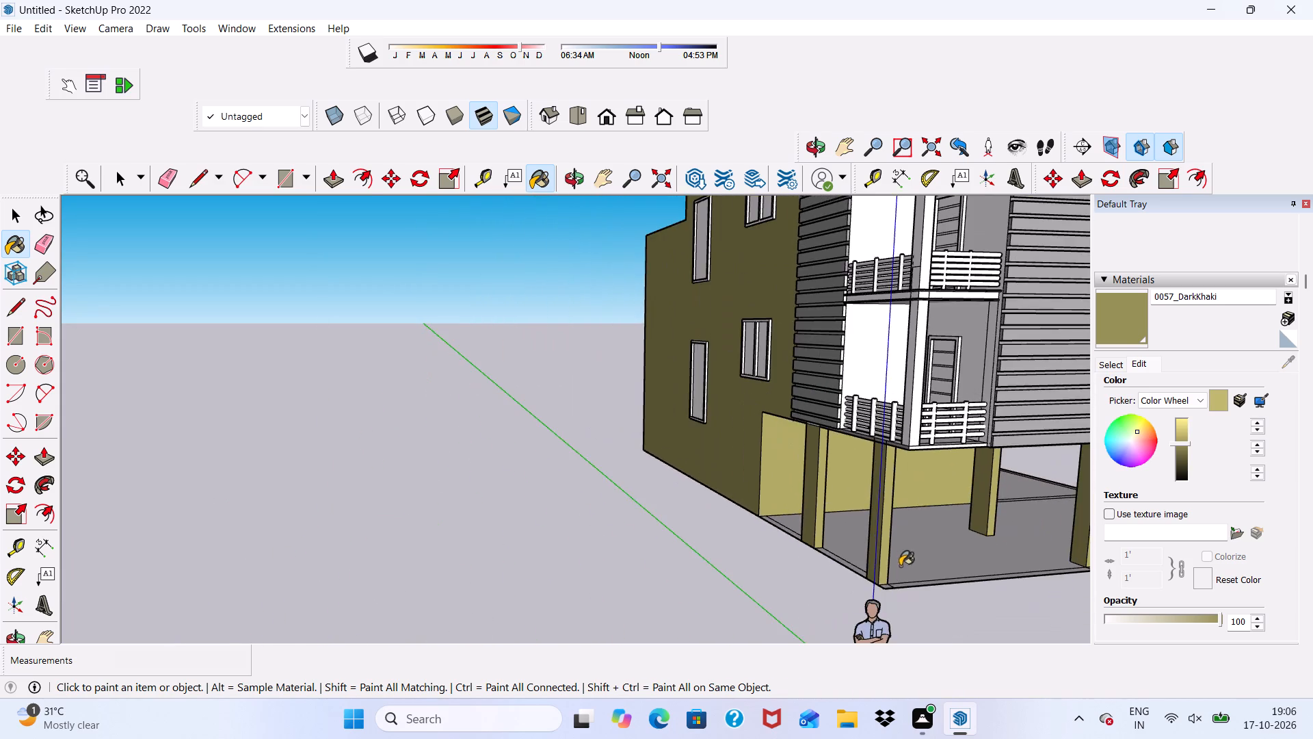
Paint the front and inner side faces of the terrace pergola's front column with 0057_DarkKhaki.
{"action": "middle_click_drag", "start_coordinate": [900, 566], "coordinate": [787, 506]}
{"action": "scroll", "coordinate": [988, 427], "scroll_direction": "up", "scroll_amount": 1}
{"action": "scroll", "coordinate": [930, 383], "scroll_direction": "down", "scroll_amount": 10}
{"action": "scroll", "coordinate": [943, 497], "scroll_direction": "up", "scroll_amount": 1}
{"action": "scroll", "coordinate": [904, 467], "scroll_direction": "down", "scroll_amount": 4}
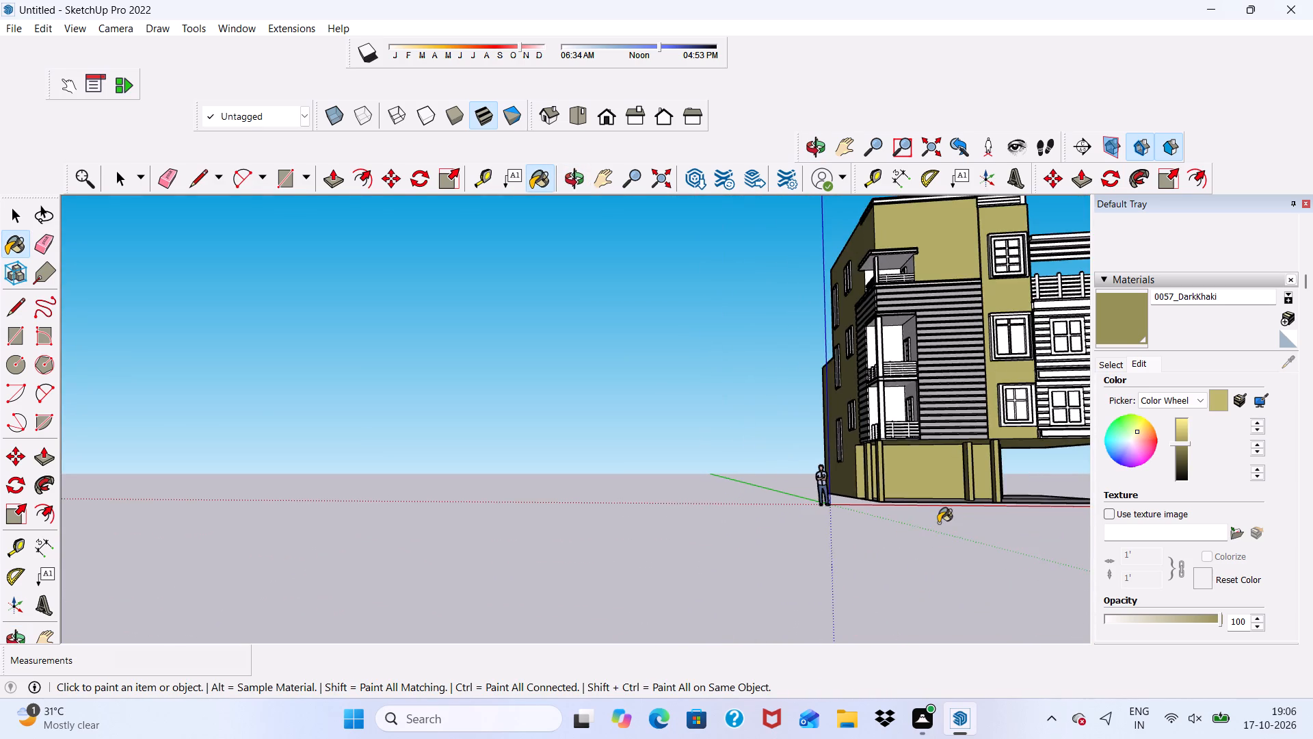
{"action": "key", "text": "space"}
{"action": "scroll", "coordinate": [949, 473], "scroll_direction": "up", "scroll_amount": 2}
{"action": "scroll", "coordinate": [865, 430], "scroll_direction": "down", "scroll_amount": 8}
{"action": "scroll", "coordinate": [981, 490], "scroll_direction": "up", "scroll_amount": 8}
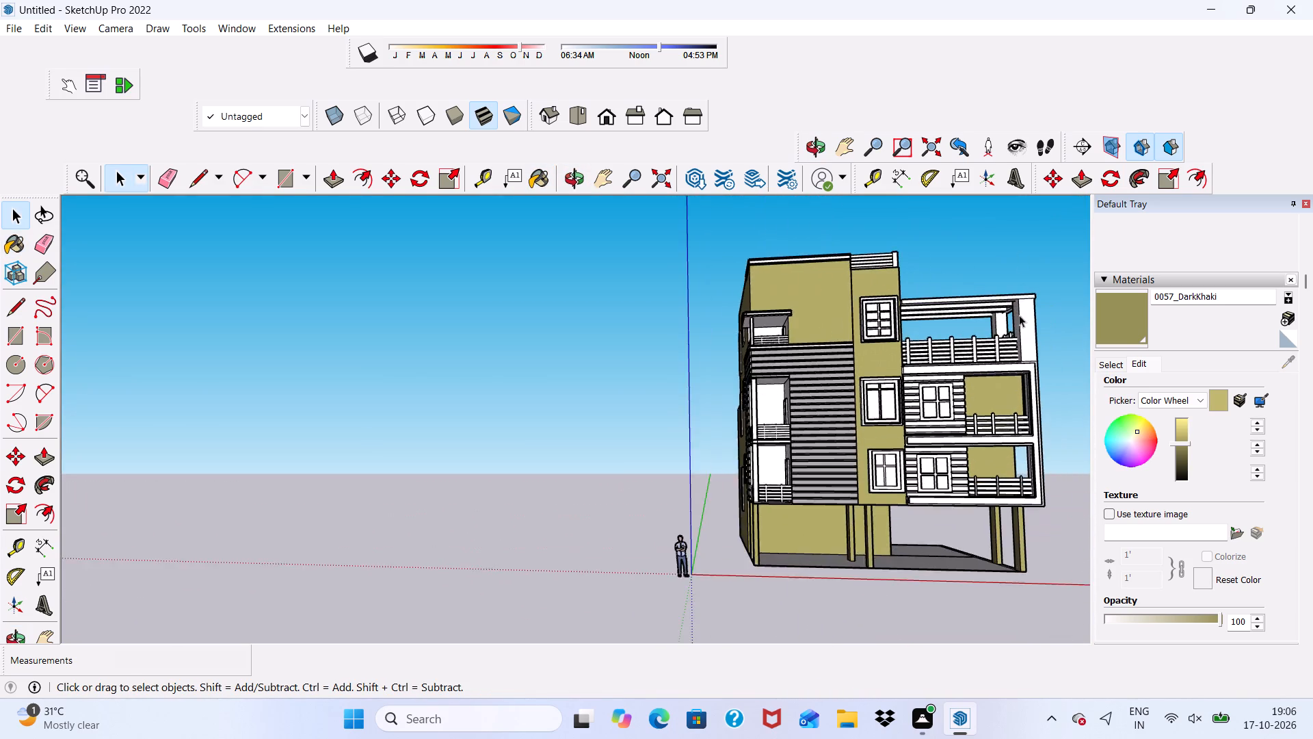
{"action": "scroll", "coordinate": [1019, 315], "scroll_direction": "up", "scroll_amount": 2}
{"action": "scroll", "coordinate": [1023, 346], "scroll_direction": "down", "scroll_amount": 2}
{"action": "scroll", "coordinate": [1113, 448], "scroll_direction": "up", "scroll_amount": 2}
{"action": "left_click", "coordinate": [1130, 426]}
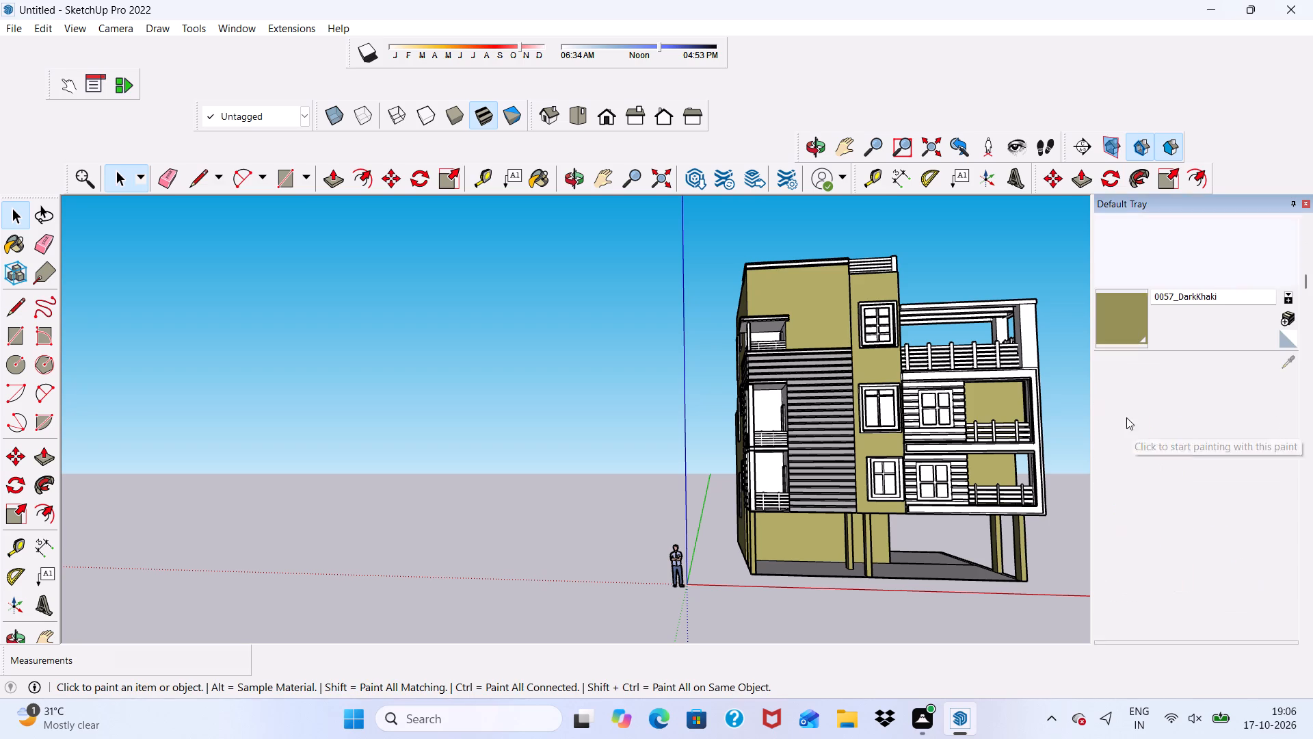
{"action": "scroll", "coordinate": [990, 320], "scroll_direction": "up", "scroll_amount": 11}
{"action": "left_click", "coordinate": [1017, 325]}
{"action": "scroll", "coordinate": [1005, 326], "scroll_direction": "up", "scroll_amount": 3}
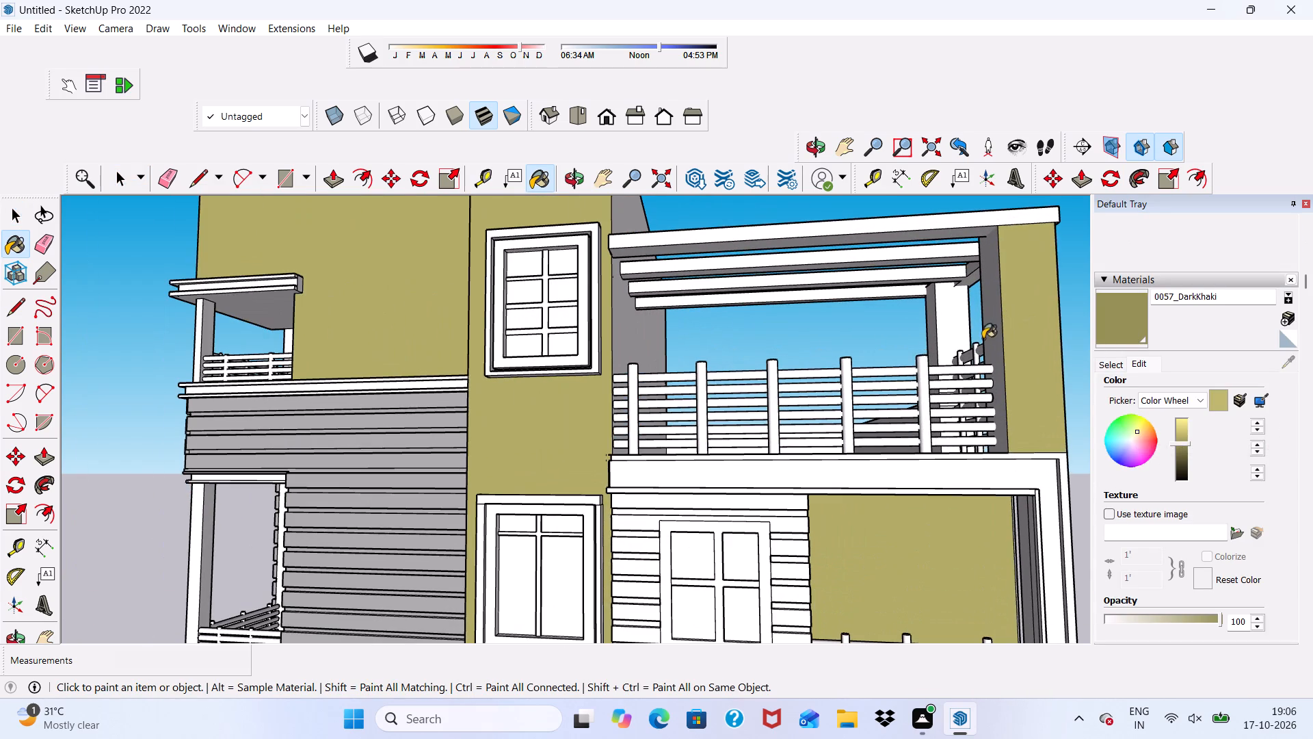
{"action": "left_click", "coordinate": [995, 335]}
{"action": "scroll", "coordinate": [987, 359], "scroll_direction": "down", "scroll_amount": 4}
Paint the outer side faces of both terrace pergola columns and the rear column's front face with 0057_DarkKhaki.
{"action": "middle_click_drag", "start_coordinate": [1004, 435], "coordinate": [624, 515]}
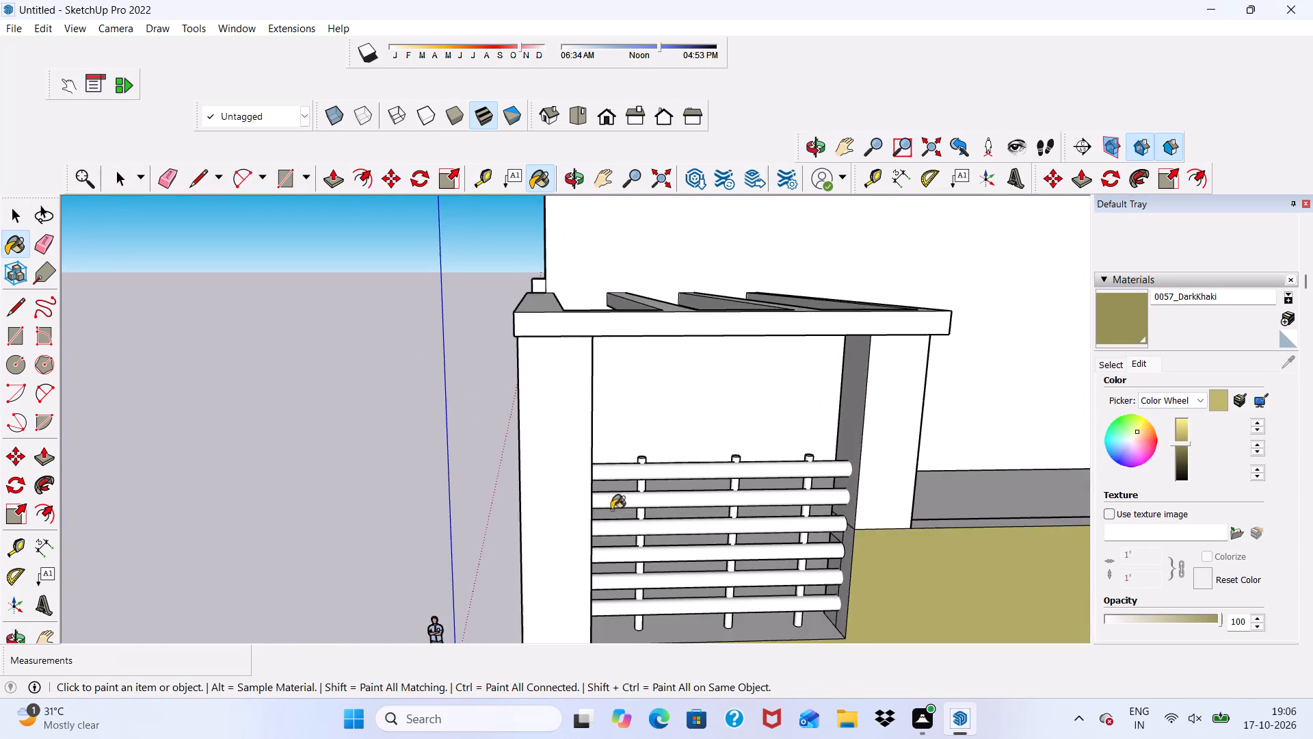
{"action": "scroll", "coordinate": [602, 492], "scroll_direction": "up", "scroll_amount": 1}
{"action": "double_click", "coordinate": [579, 437]}
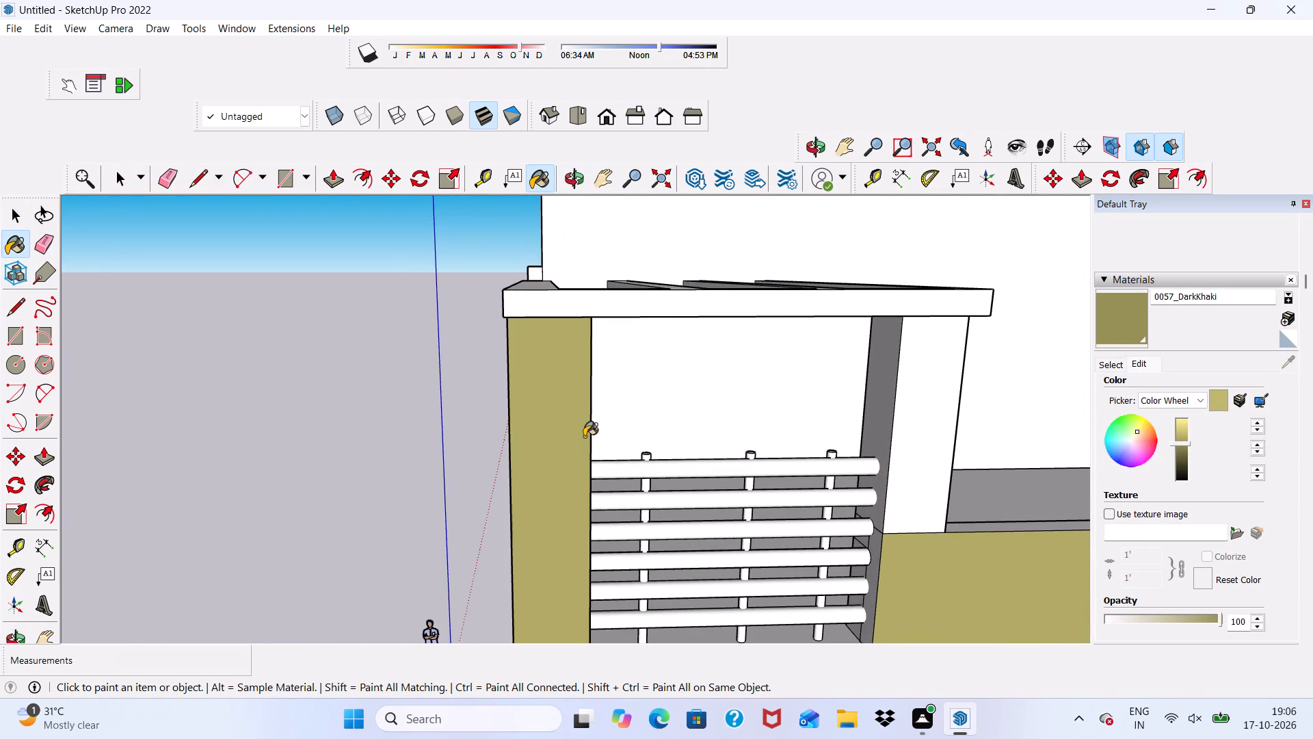
{"action": "left_click", "coordinate": [931, 437]}
{"action": "scroll", "coordinate": [910, 436], "scroll_direction": "up", "scroll_amount": 2}
{"action": "left_click", "coordinate": [875, 423]}
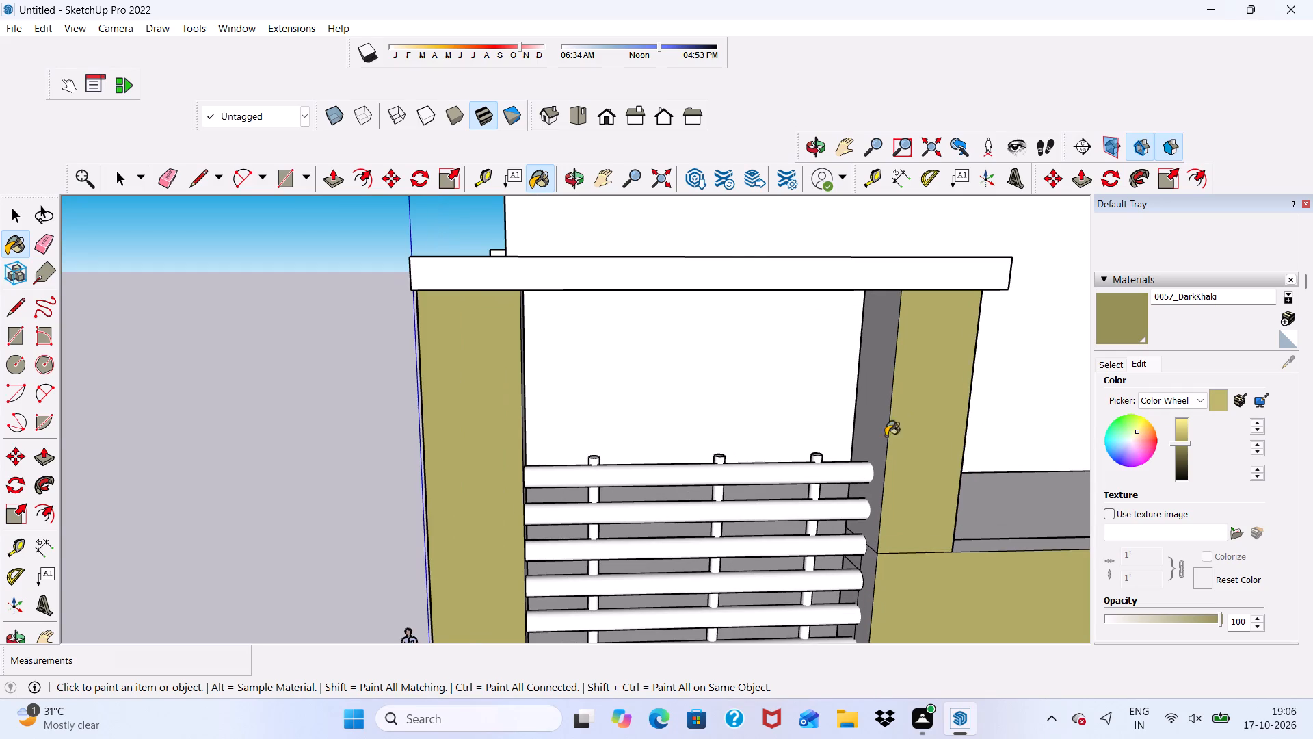
{"action": "scroll", "coordinate": [889, 454], "scroll_direction": "down", "scroll_amount": 1}
Examine the pergola, terrace and whole facade from several angles for remaining white faces.
{"action": "middle_click_drag", "start_coordinate": [1019, 479], "coordinate": [1137, 477]}
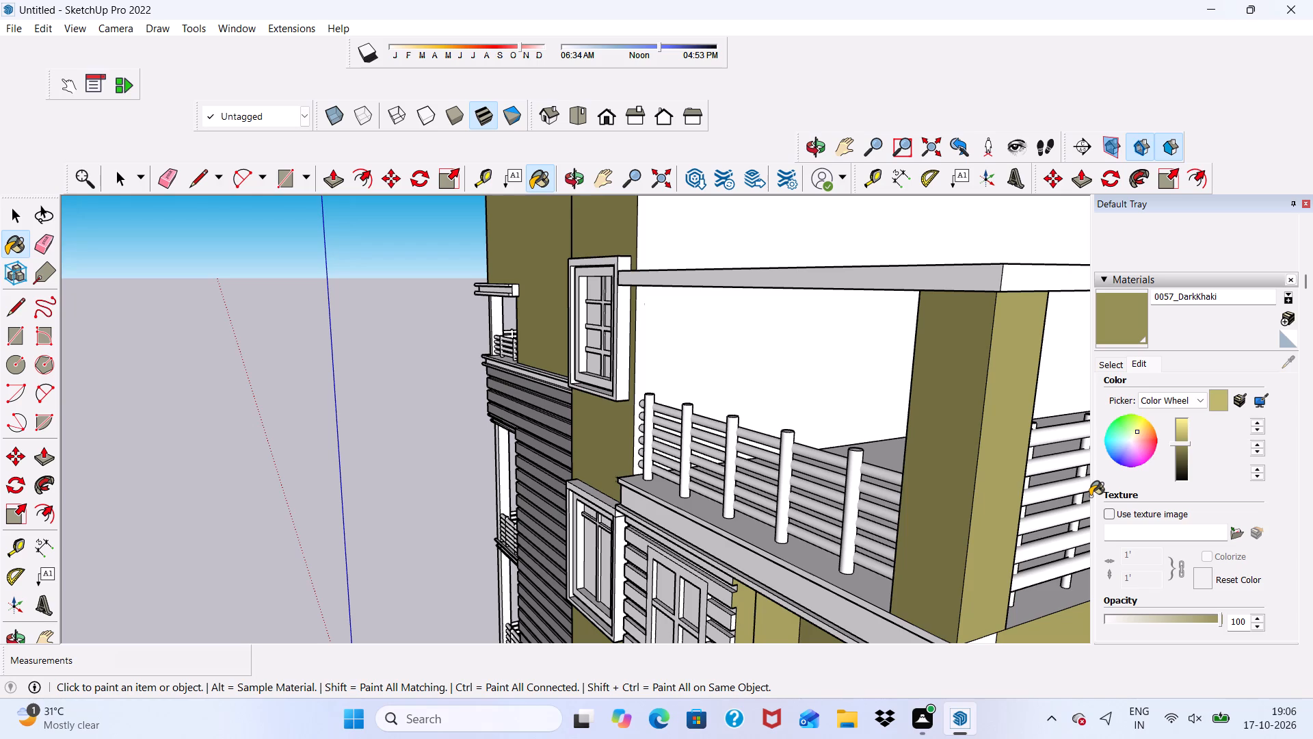
{"action": "scroll", "coordinate": [1275, 638], "scroll_direction": "down", "scroll_amount": 4}
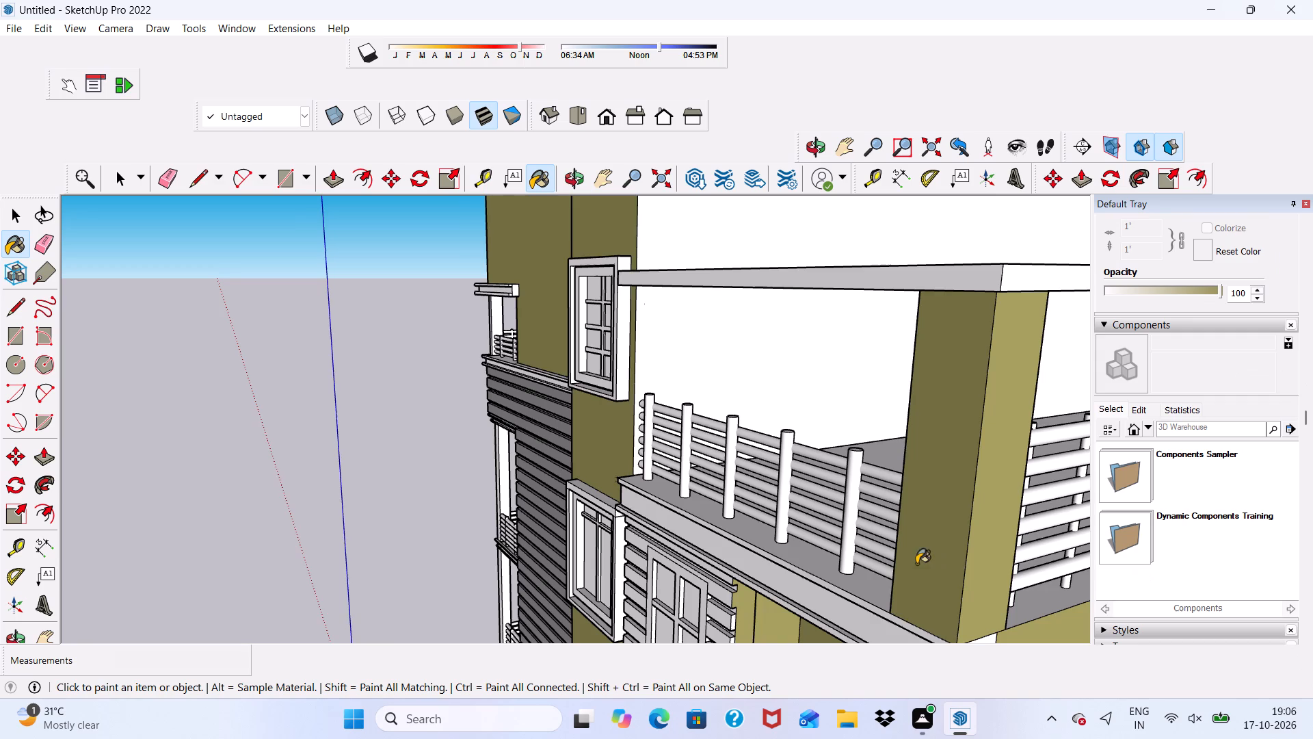
{"action": "scroll", "coordinate": [892, 689], "scroll_direction": "up", "scroll_amount": 2}
{"action": "scroll", "coordinate": [923, 413], "scroll_direction": "down", "scroll_amount": 5}
{"action": "scroll", "coordinate": [1005, 450], "scroll_direction": "up", "scroll_amount": 2}
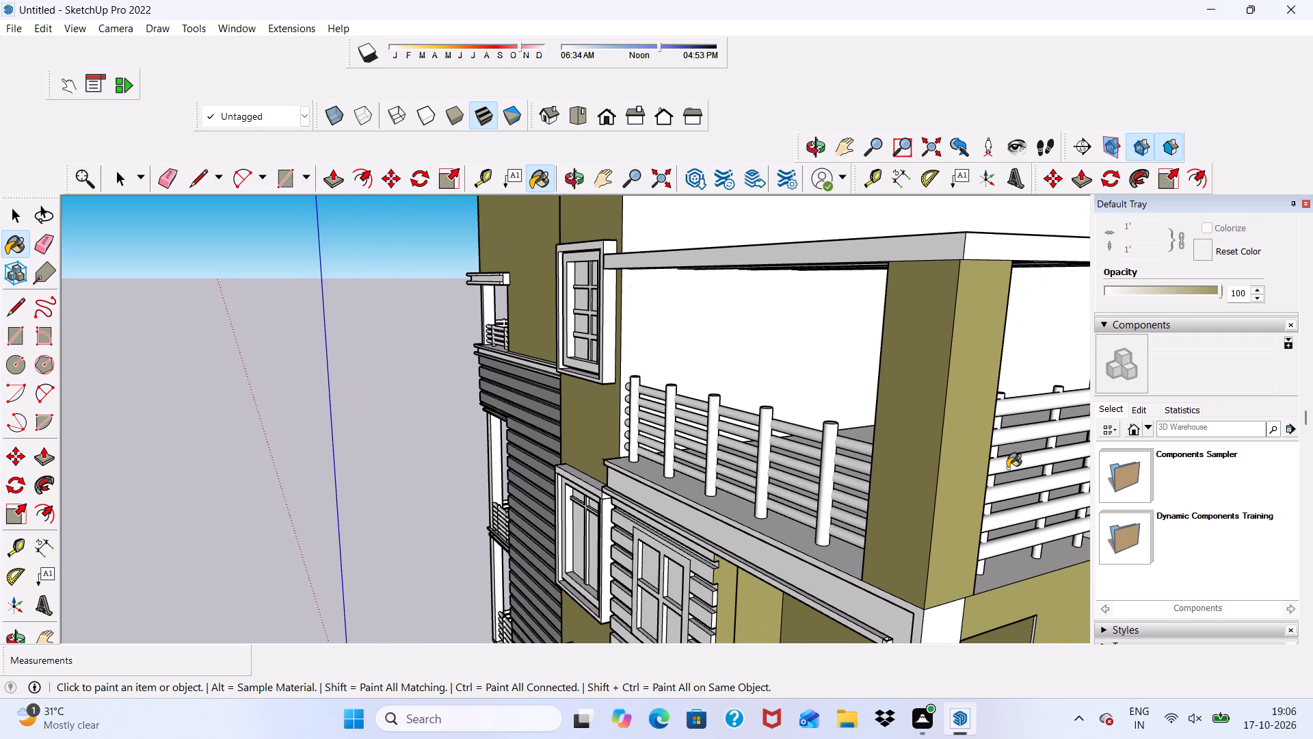
{"action": "scroll", "coordinate": [1001, 469], "scroll_direction": "down", "scroll_amount": 6}
{"action": "scroll", "coordinate": [920, 339], "scroll_direction": "down", "scroll_amount": 10}
{"action": "scroll", "coordinate": [1067, 379], "scroll_direction": "down", "scroll_amount": 4}
{"action": "scroll", "coordinate": [964, 405], "scroll_direction": "up", "scroll_amount": 1}
{"action": "scroll", "coordinate": [944, 404], "scroll_direction": "down", "scroll_amount": 2}
{"action": "scroll", "coordinate": [1003, 330], "scroll_direction": "up", "scroll_amount": 1}
{"action": "scroll", "coordinate": [1003, 328], "scroll_direction": "down", "scroll_amount": 4}
{"action": "scroll", "coordinate": [845, 448], "scroll_direction": "down", "scroll_amount": 2}
{"action": "middle_click_drag", "start_coordinate": [839, 472], "coordinate": [1000, 439]}
{"action": "scroll", "coordinate": [776, 442], "scroll_direction": "up", "scroll_amount": 3}
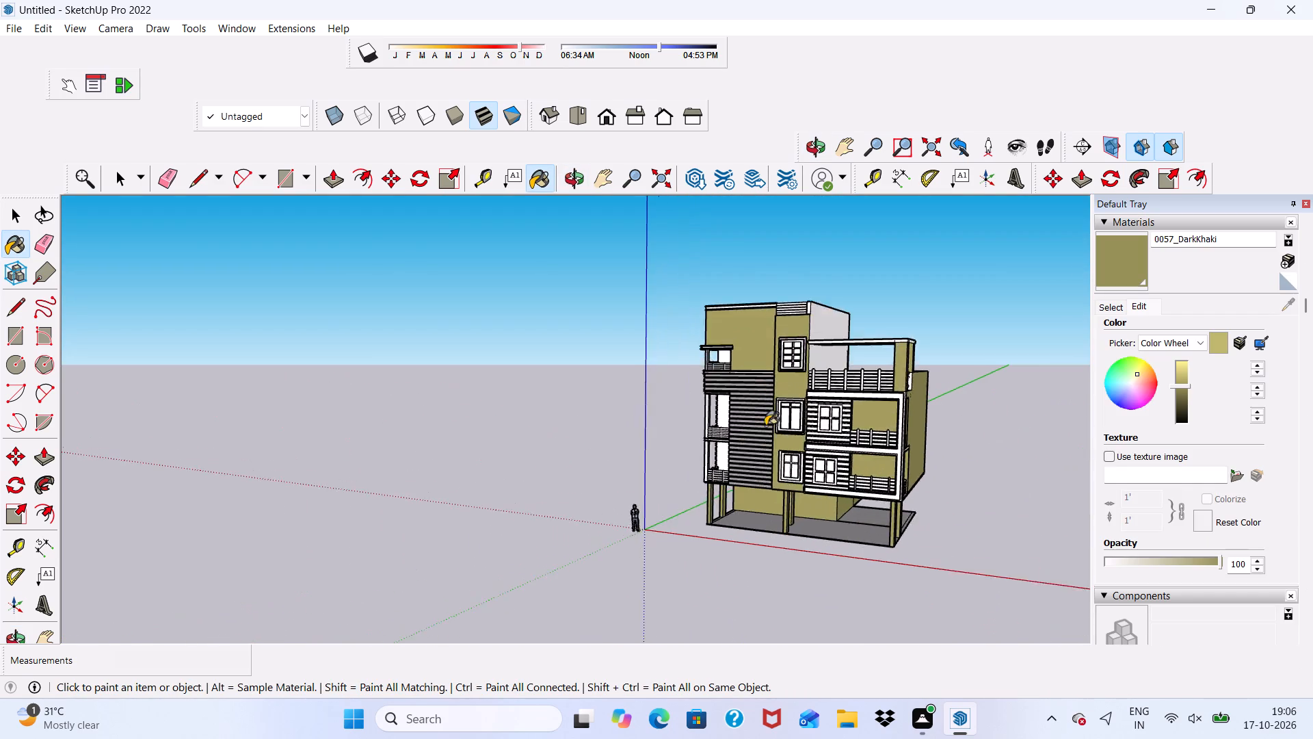
{"action": "scroll", "coordinate": [765, 426], "scroll_direction": "up", "scroll_amount": 12}
{"action": "scroll", "coordinate": [783, 318], "scroll_direction": "down", "scroll_amount": 4}
{"action": "middle_click_drag", "start_coordinate": [738, 460], "coordinate": [1074, 393]}
{"action": "scroll", "coordinate": [705, 469], "scroll_direction": "up", "scroll_amount": 5}
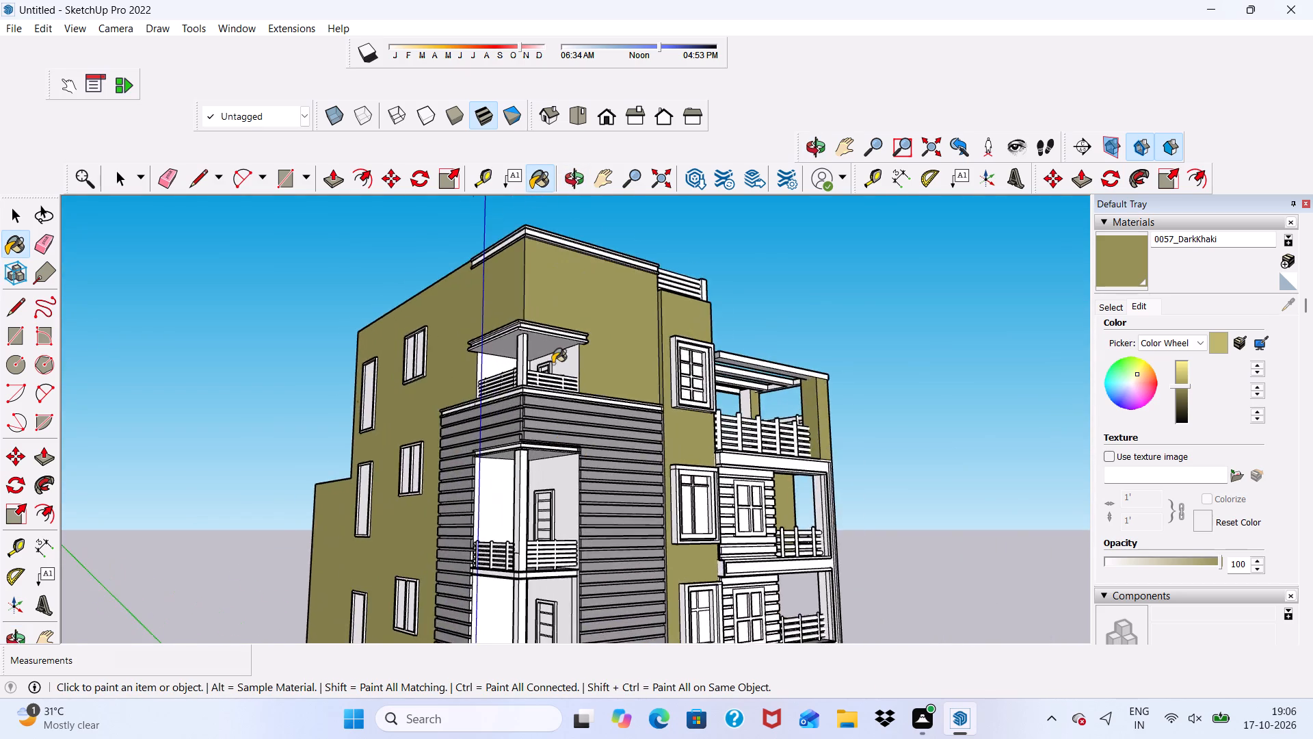
{"action": "scroll", "coordinate": [553, 363], "scroll_direction": "up", "scroll_amount": 7}
{"action": "scroll", "coordinate": [847, 369], "scroll_direction": "down", "scroll_amount": 1}
Paint the inner side face of the terrace pergola's rear column with 0057_DarkKhaki.
{"action": "middle_click_drag", "start_coordinate": [908, 451], "coordinate": [770, 490]}
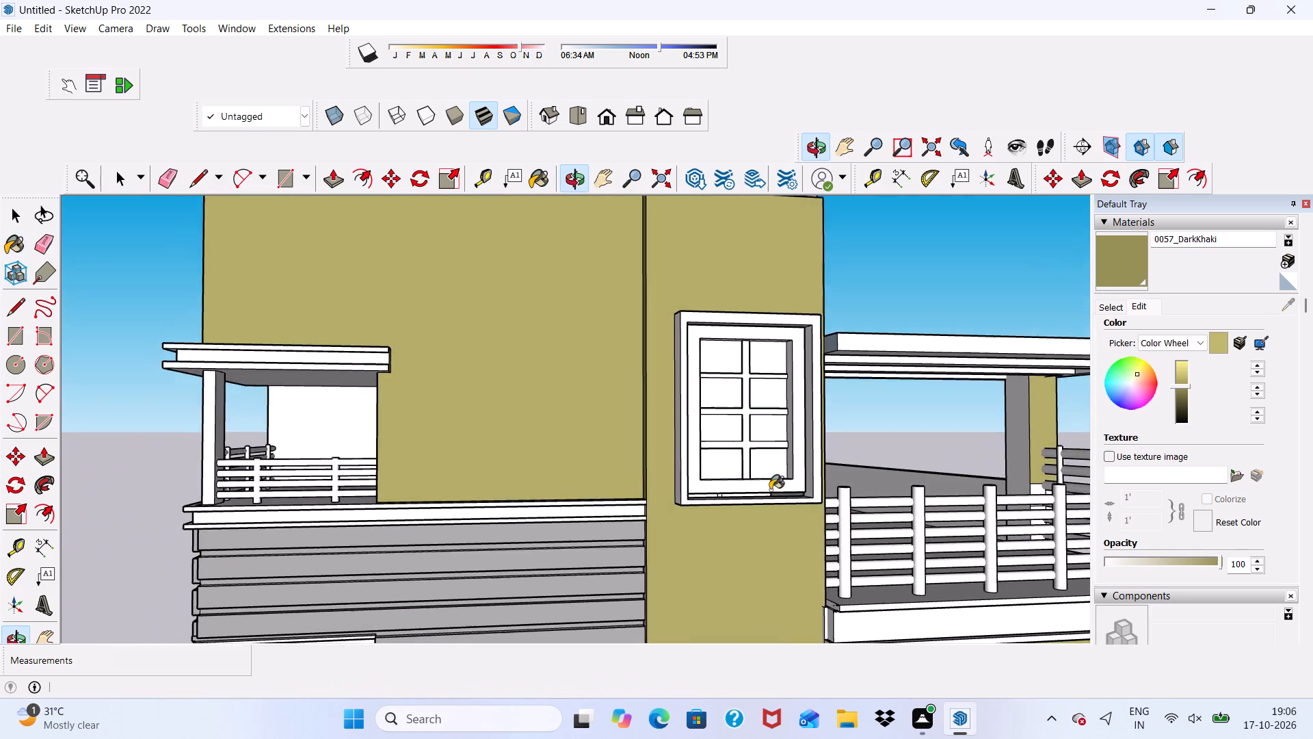
{"action": "scroll", "coordinate": [772, 489], "scroll_direction": "down", "scroll_amount": 1}
{"action": "scroll", "coordinate": [790, 478], "scroll_direction": "up", "scroll_amount": 1}
{"action": "scroll", "coordinate": [810, 445], "scroll_direction": "down", "scroll_amount": 8}
{"action": "scroll", "coordinate": [886, 417], "scroll_direction": "up", "scroll_amount": 4}
{"action": "scroll", "coordinate": [888, 408], "scroll_direction": "down", "scroll_amount": 1}
{"action": "scroll", "coordinate": [928, 422], "scroll_direction": "up", "scroll_amount": 4}
{"action": "left_click", "coordinate": [962, 449]}
{"action": "scroll", "coordinate": [712, 497], "scroll_direction": "down", "scroll_amount": 6}
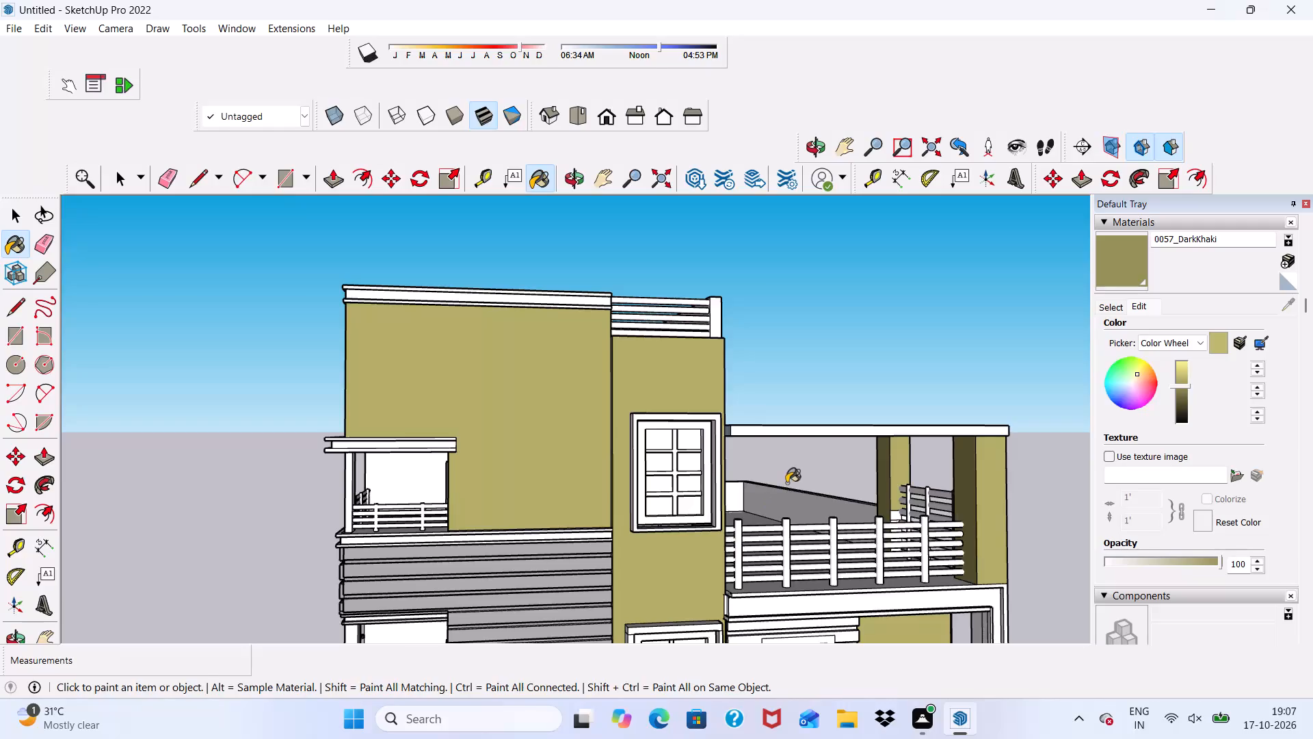
{"action": "middle_click_drag", "start_coordinate": [786, 483], "coordinate": [842, 543]}
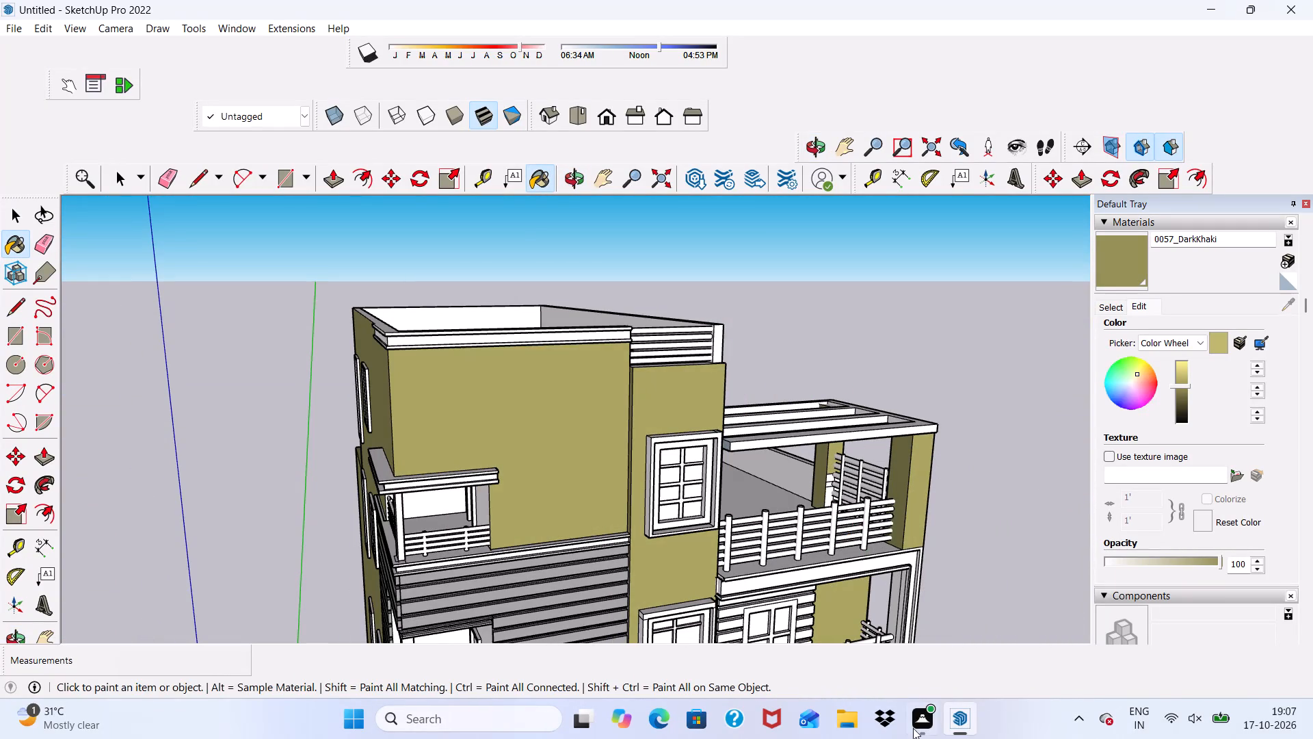
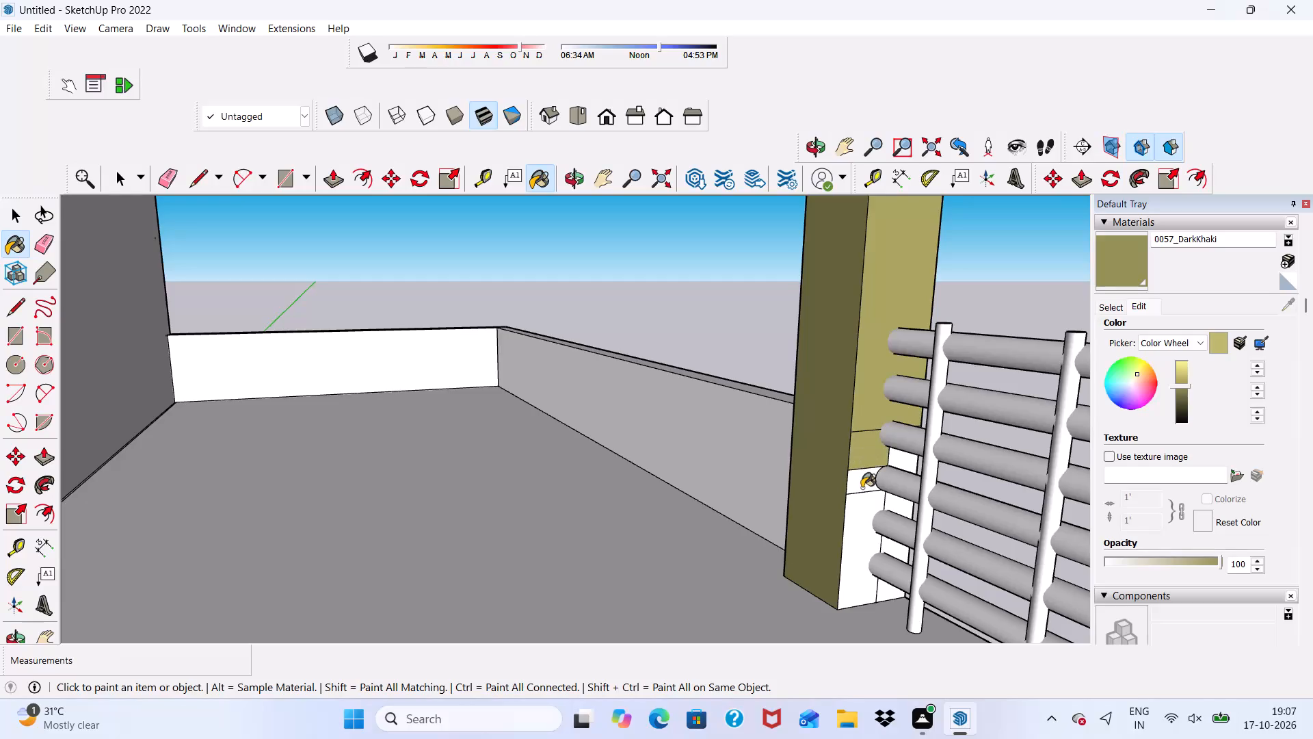
Paint the remaining white lower patches of the terrace pergola's rear column, beside and behind the railing, with 0057_DarkKhaki.
{"action": "left_click", "coordinate": [856, 532]}
{"action": "left_click", "coordinate": [891, 510]}
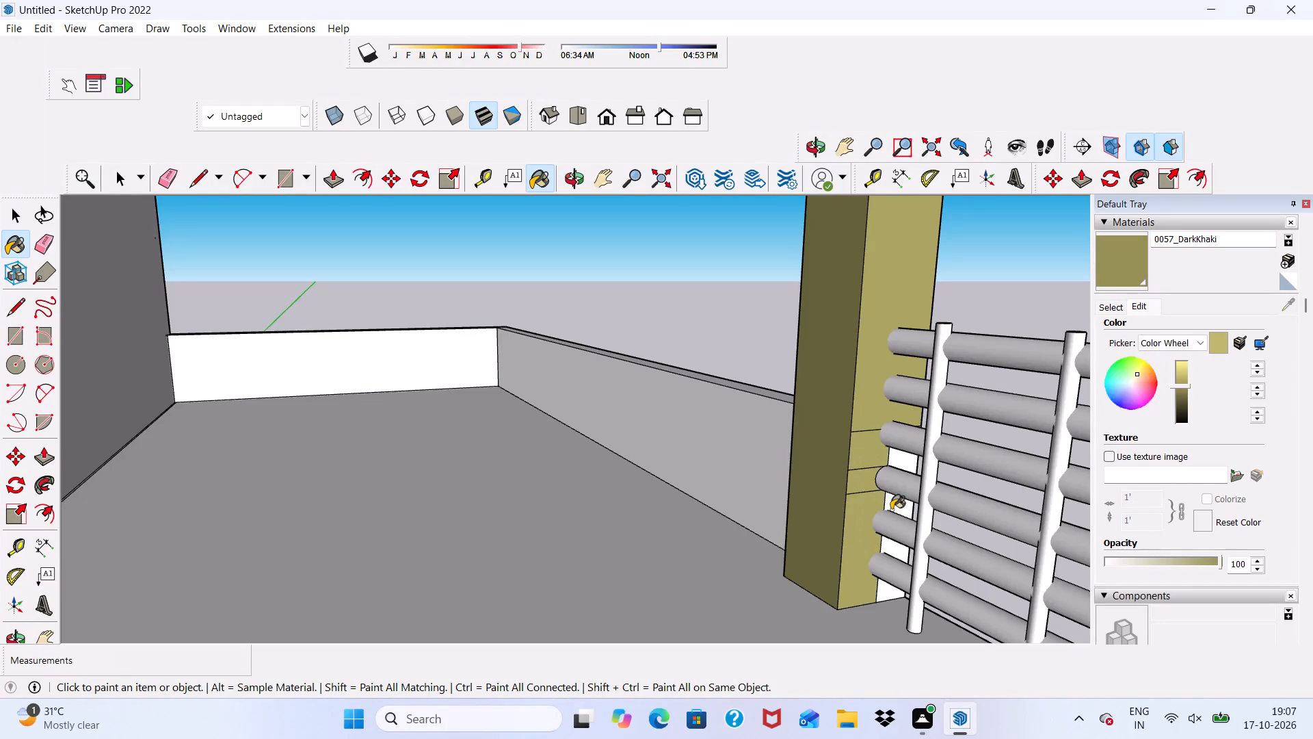
Examine the terrace pergola and the whole front facade for faces that are still white.
{"action": "scroll", "coordinate": [605, 528], "scroll_direction": "down", "scroll_amount": 12}
{"action": "scroll", "coordinate": [871, 541], "scroll_direction": "up", "scroll_amount": 1}
{"action": "middle_click_drag", "start_coordinate": [871, 541], "coordinate": [478, 532]}
{"action": "scroll", "coordinate": [726, 411], "scroll_direction": "down", "scroll_amount": 3}
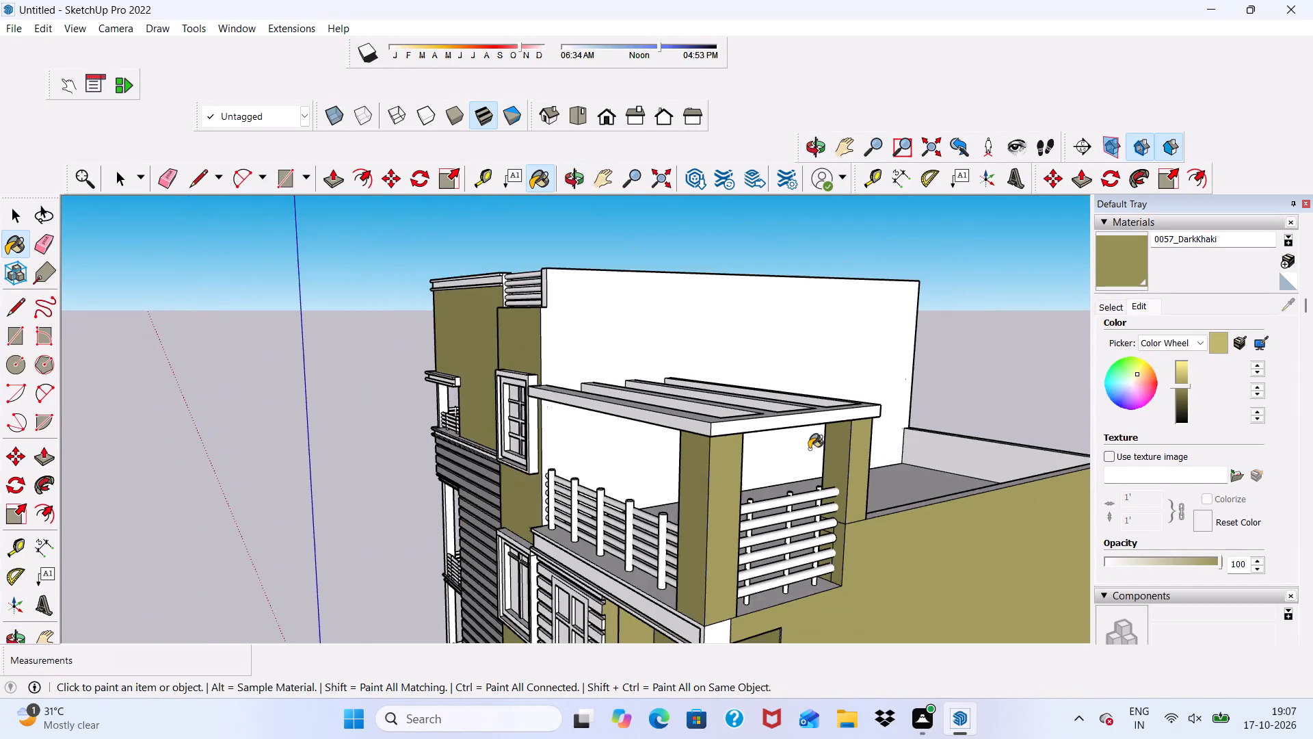
{"action": "scroll", "coordinate": [809, 449], "scroll_direction": "down", "scroll_amount": 6}
{"action": "middle_click_drag", "start_coordinate": [832, 515], "coordinate": [1018, 478]}
{"action": "key", "text": "space"}
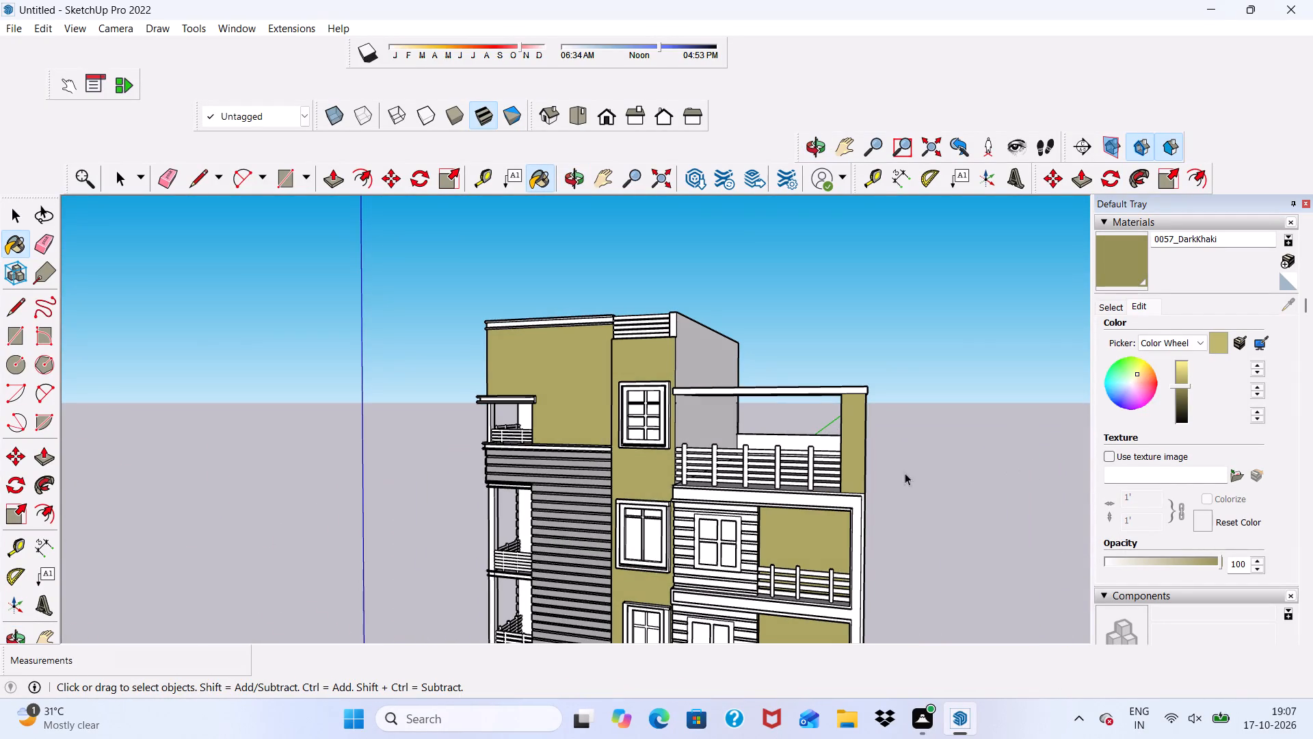
{"action": "scroll", "coordinate": [1154, 431], "scroll_direction": "up", "scroll_amount": 2}
{"action": "scroll", "coordinate": [1154, 431], "scroll_direction": "down", "scroll_amount": 2}
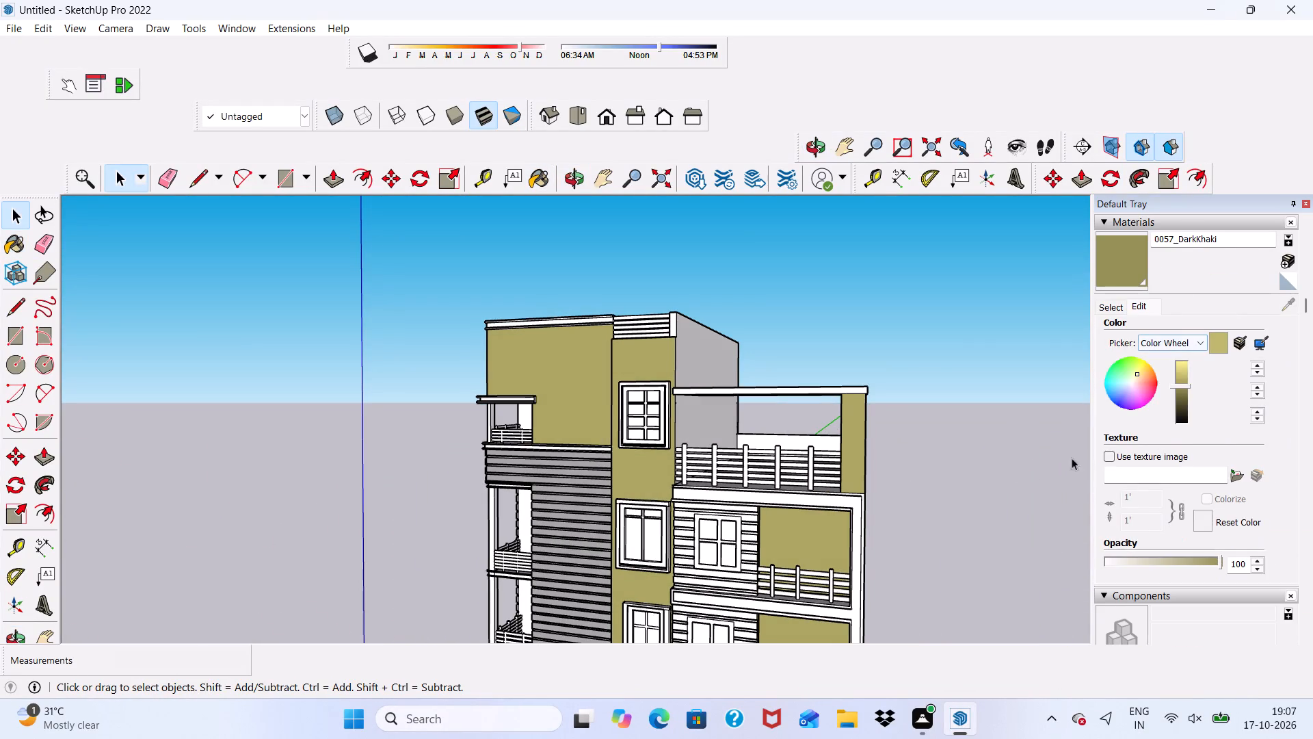
{"action": "scroll", "coordinate": [560, 456], "scroll_direction": "down", "scroll_amount": 9}
{"action": "scroll", "coordinate": [617, 562], "scroll_direction": "up", "scroll_amount": 8}
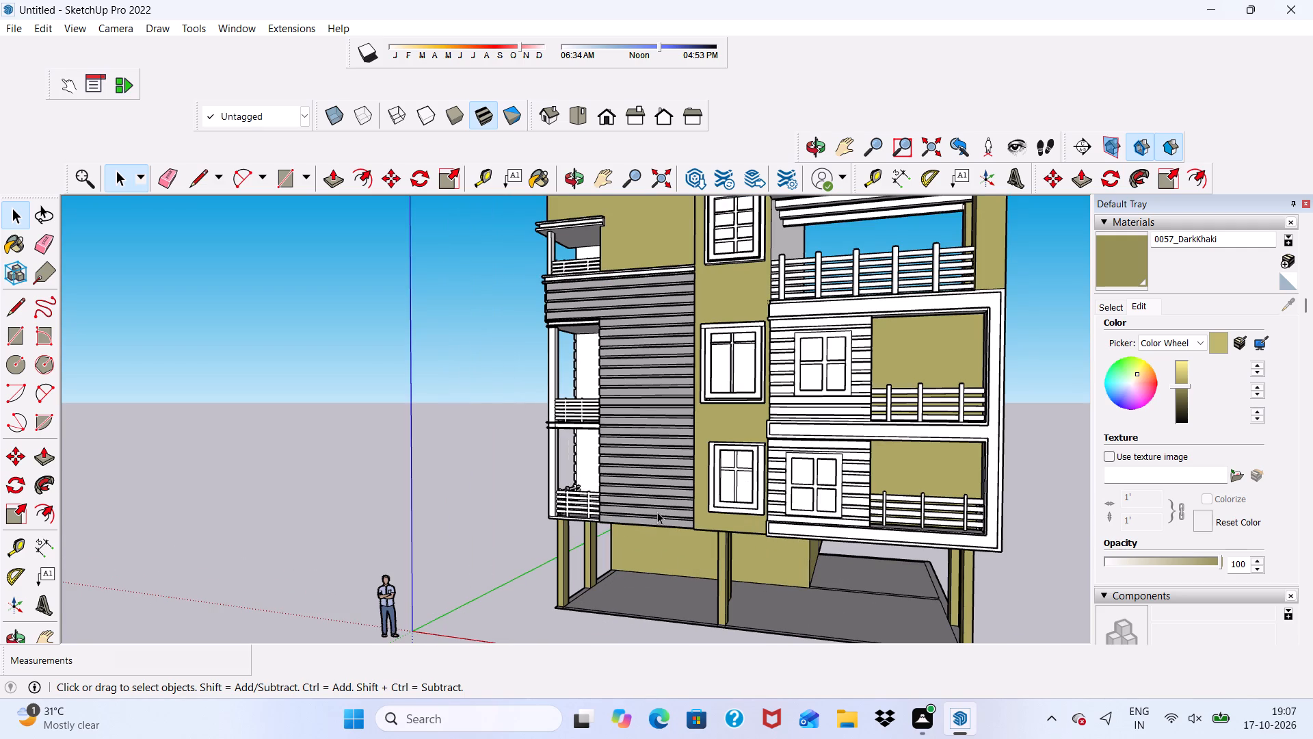
{"action": "scroll", "coordinate": [689, 483], "scroll_direction": "down", "scroll_amount": 4}
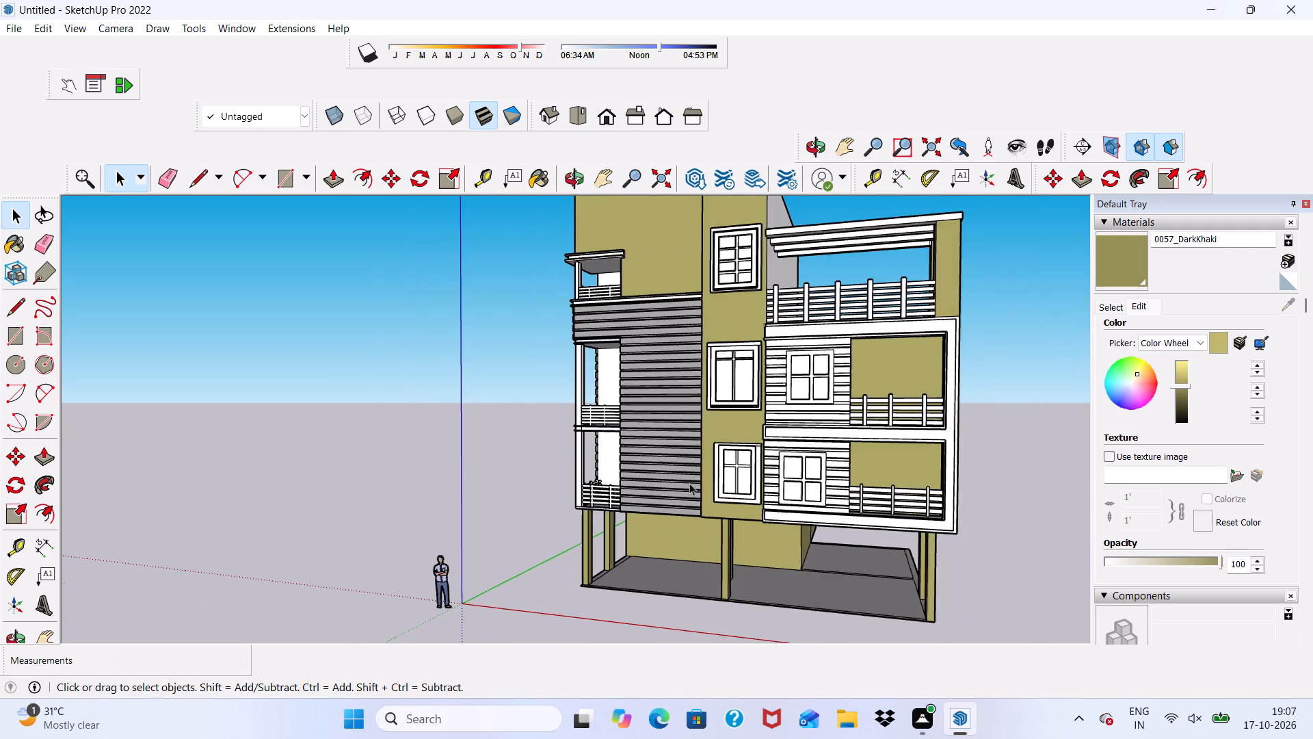
{"action": "middle_click_drag", "start_coordinate": [692, 482], "coordinate": [765, 491]}
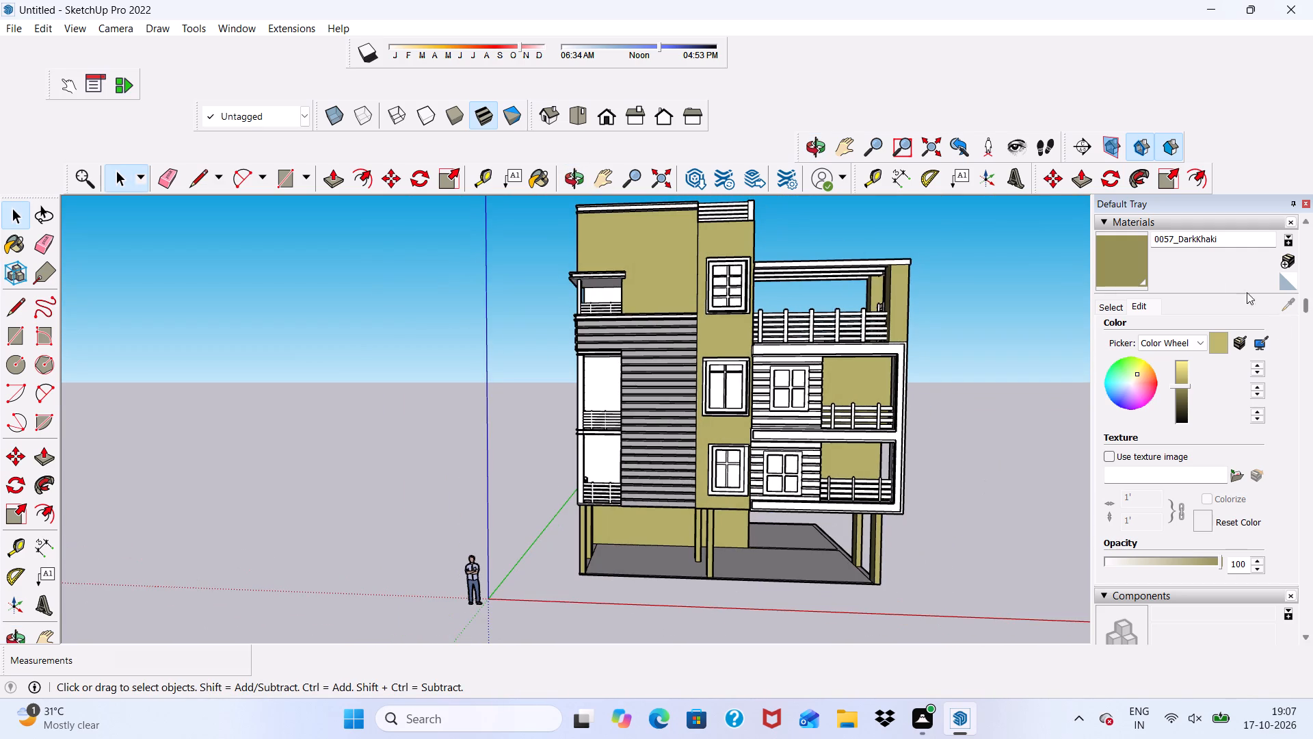
Paint the upper enclosed corner balcony's back and door walls and the lower one's back wall with 0057_DarkKhaki.
{"action": "left_click", "coordinate": [1132, 266]}
{"action": "scroll", "coordinate": [340, 372], "scroll_direction": "up", "scroll_amount": 9}
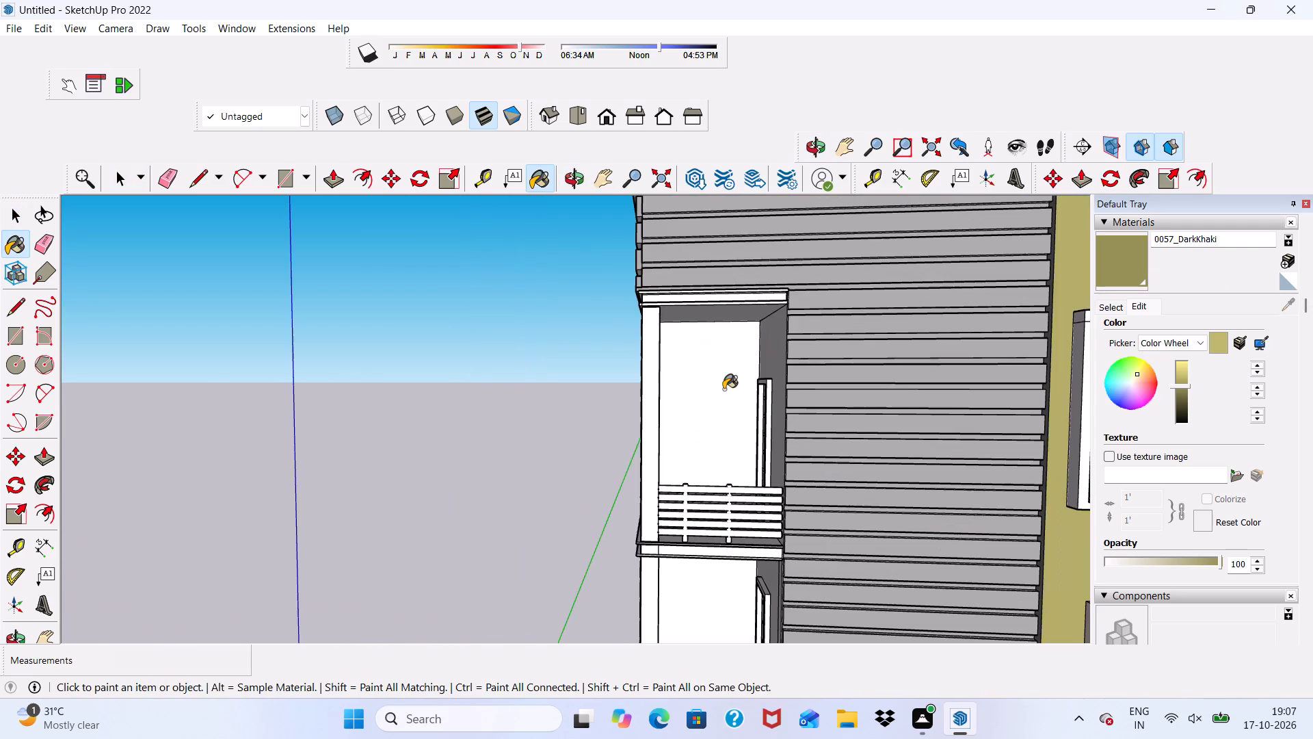
{"action": "left_click", "coordinate": [720, 386]}
{"action": "scroll", "coordinate": [721, 385], "scroll_direction": "up", "scroll_amount": 1}
{"action": "middle_click_drag", "start_coordinate": [721, 385], "coordinate": [808, 402]}
{"action": "scroll", "coordinate": [806, 391], "scroll_direction": "up", "scroll_amount": 2}
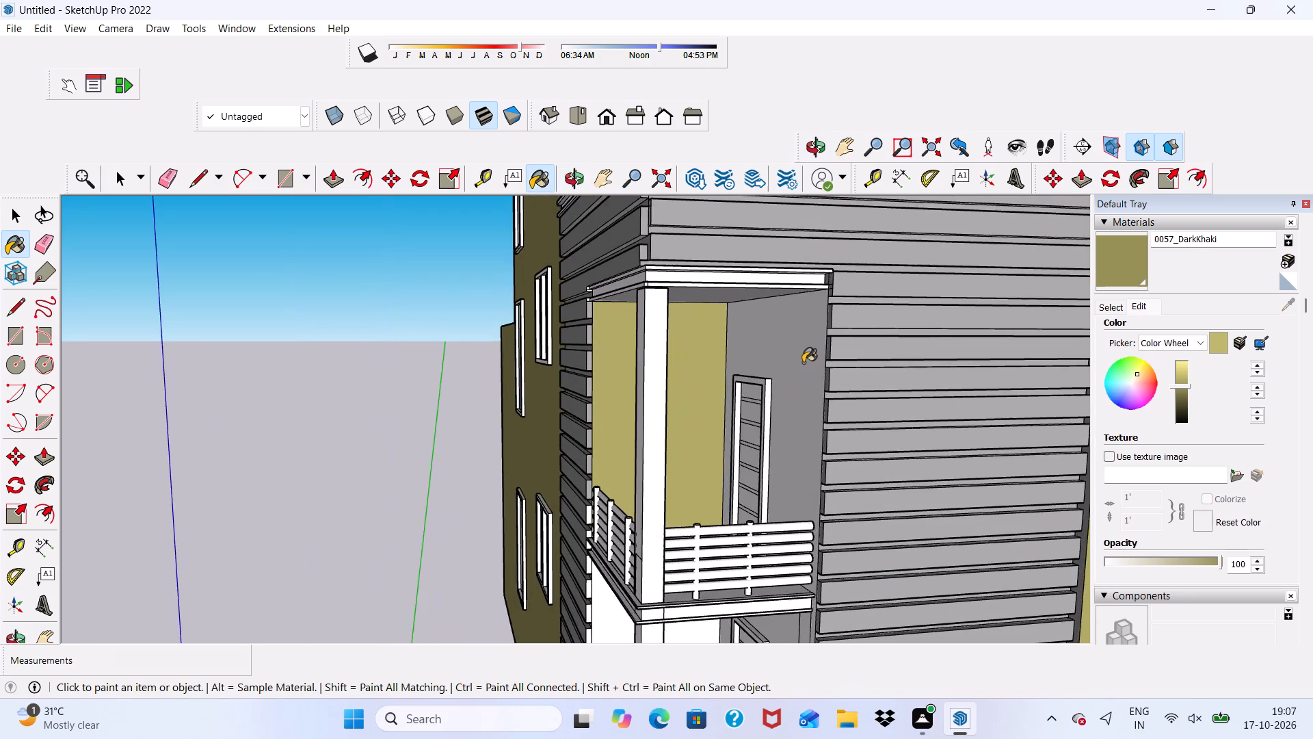
{"action": "scroll", "coordinate": [803, 343], "scroll_direction": "up", "scroll_amount": 2}
{"action": "left_click", "coordinate": [803, 343]}
{"action": "scroll", "coordinate": [801, 341], "scroll_direction": "down", "scroll_amount": 9}
{"action": "scroll", "coordinate": [767, 595], "scroll_direction": "up", "scroll_amount": 7}
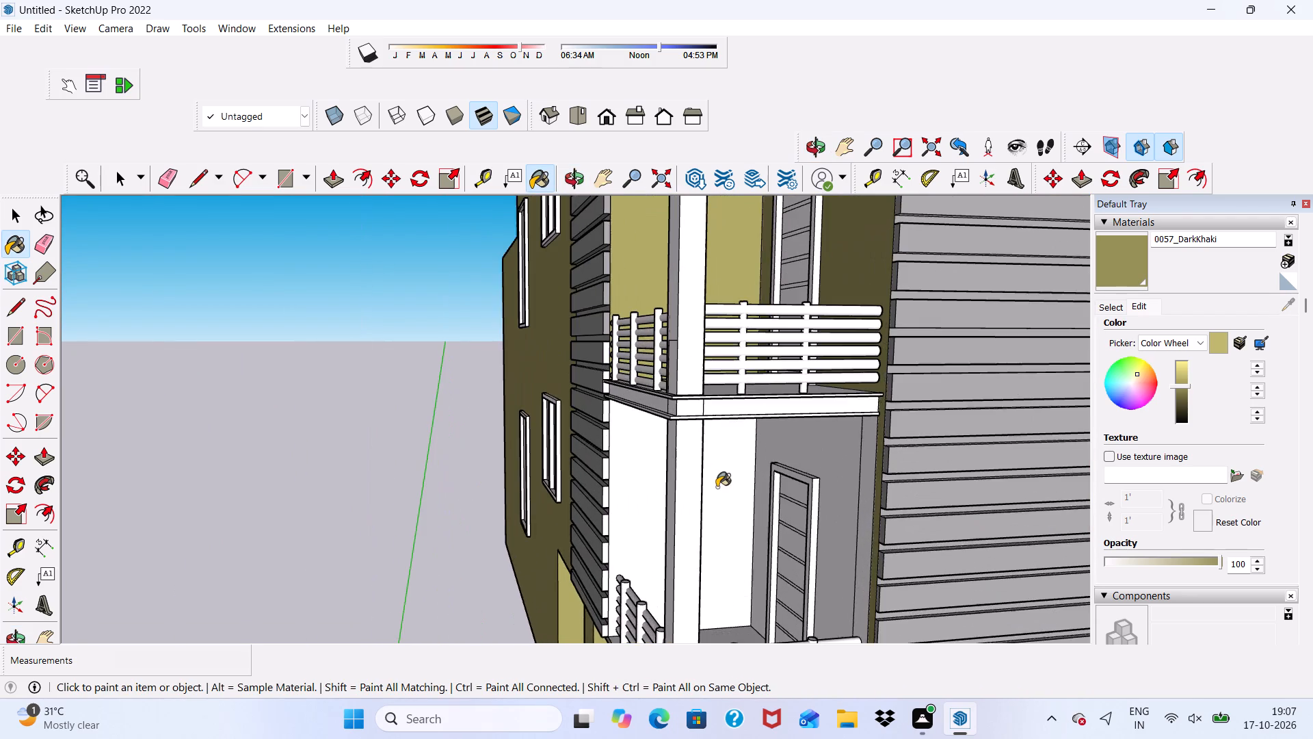
{"action": "left_click", "coordinate": [717, 487]}
{"action": "scroll", "coordinate": [745, 487], "scroll_direction": "up", "scroll_amount": 3}
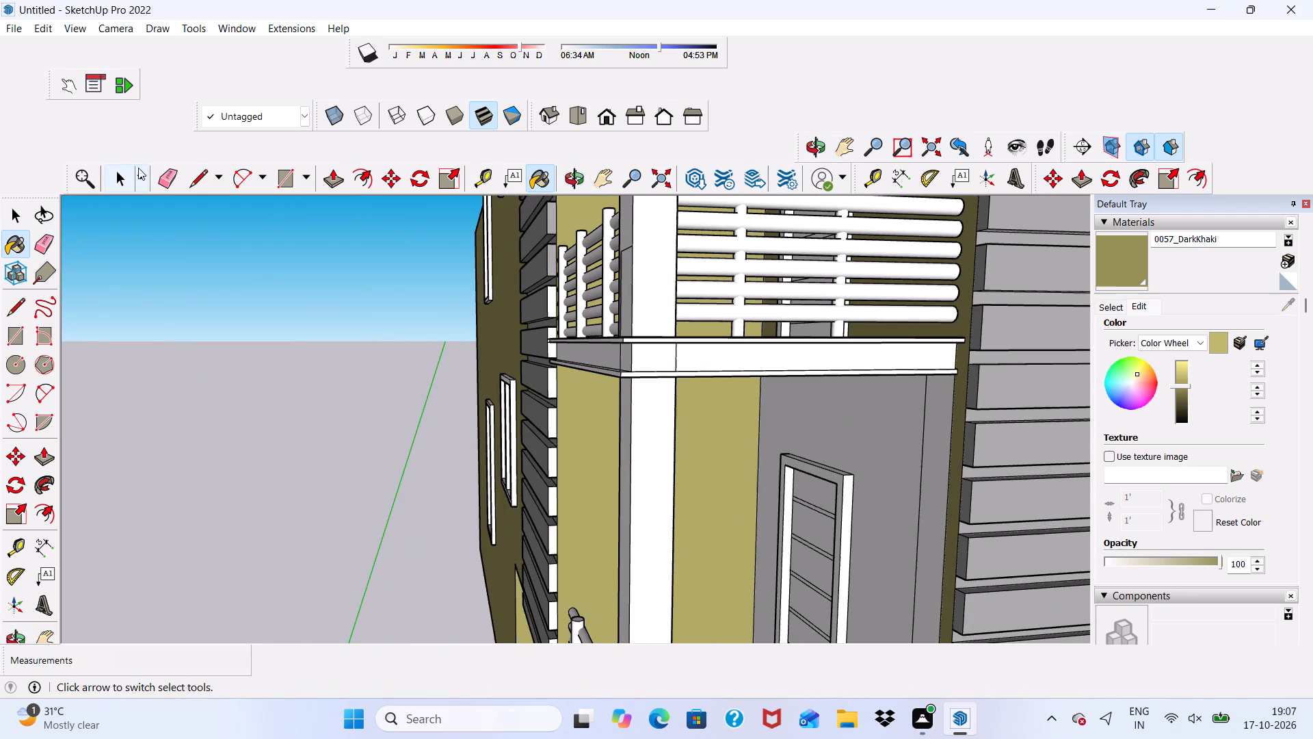
Erase the vertical line dividing the lower corner balcony's door wall and paint the wall with 0057_DarkKhaki.
{"action": "left_click", "coordinate": [165, 181]}
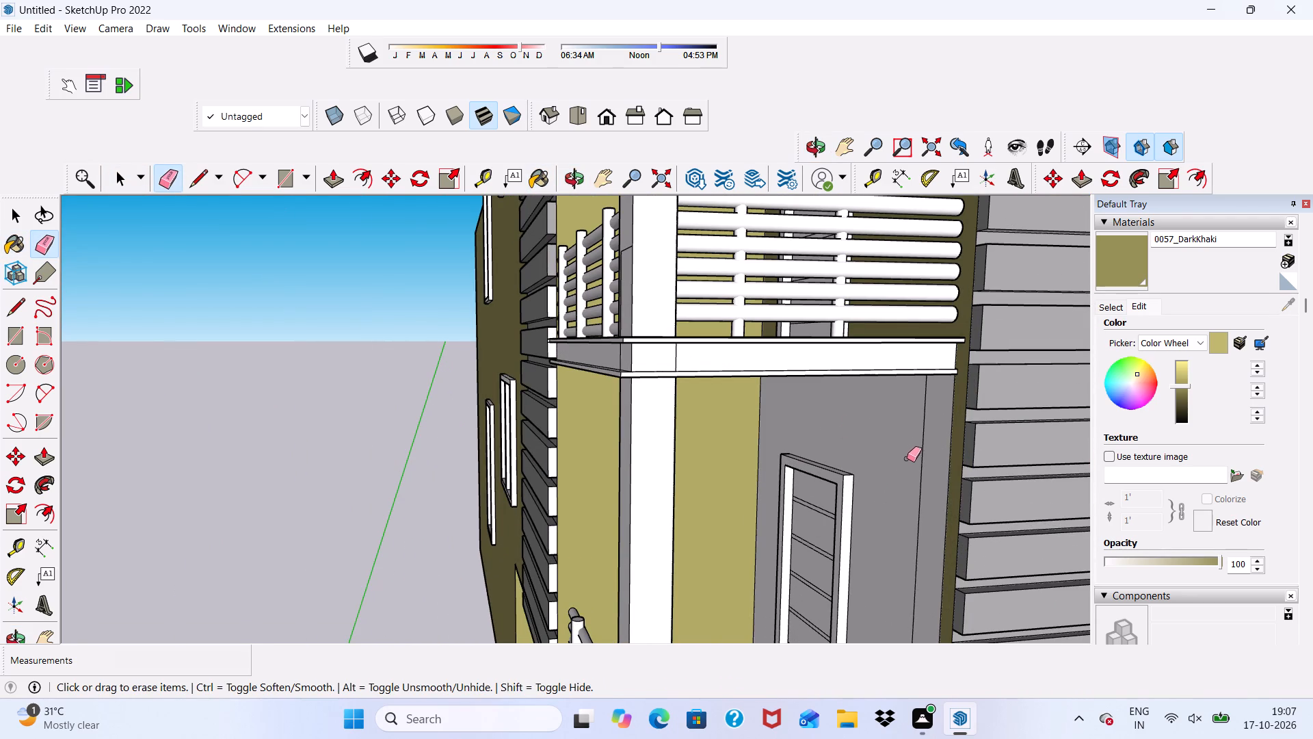
{"action": "left_click", "coordinate": [921, 461]}
{"action": "left_click", "coordinate": [1115, 268]}
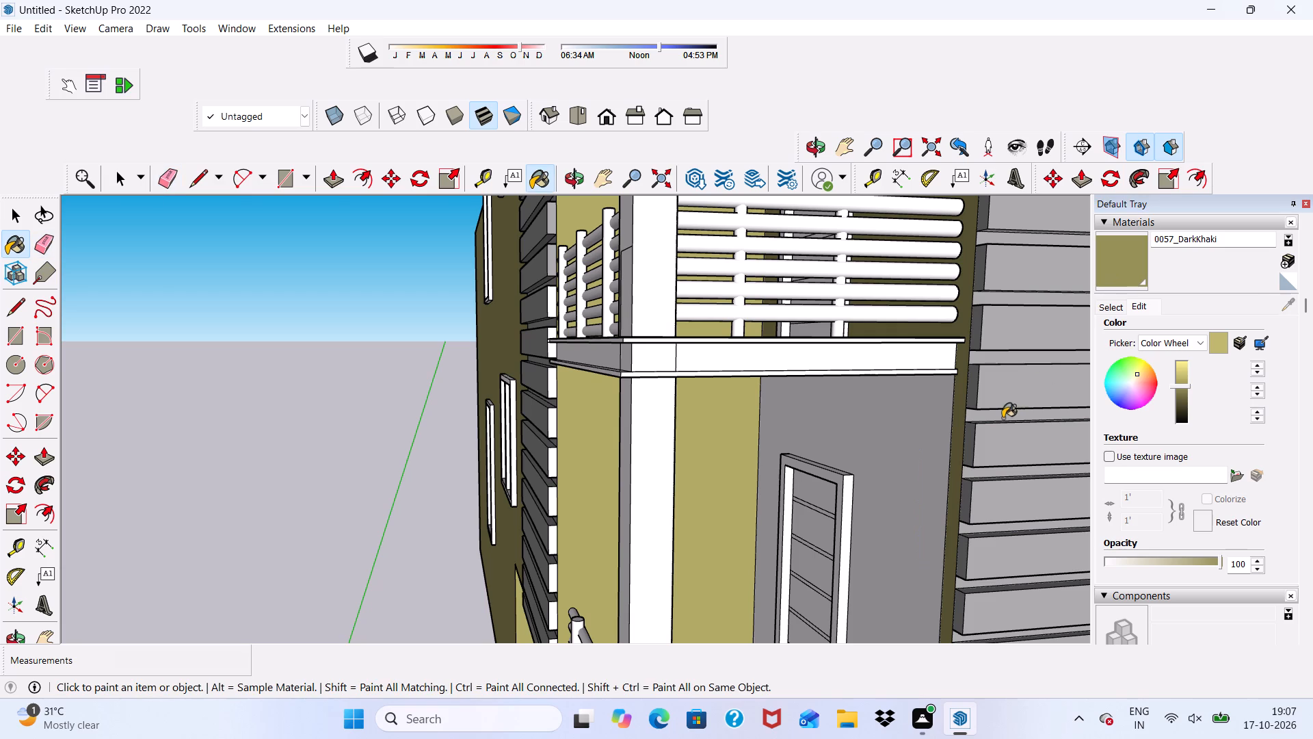
{"action": "left_click", "coordinate": [894, 423]}
Paint the side wall and door wall of the top-floor corner balcony with 0057_DarkKhaki.
{"action": "scroll", "coordinate": [891, 421], "scroll_direction": "down", "scroll_amount": 5}
{"action": "scroll", "coordinate": [948, 292], "scroll_direction": "down", "scroll_amount": 5}
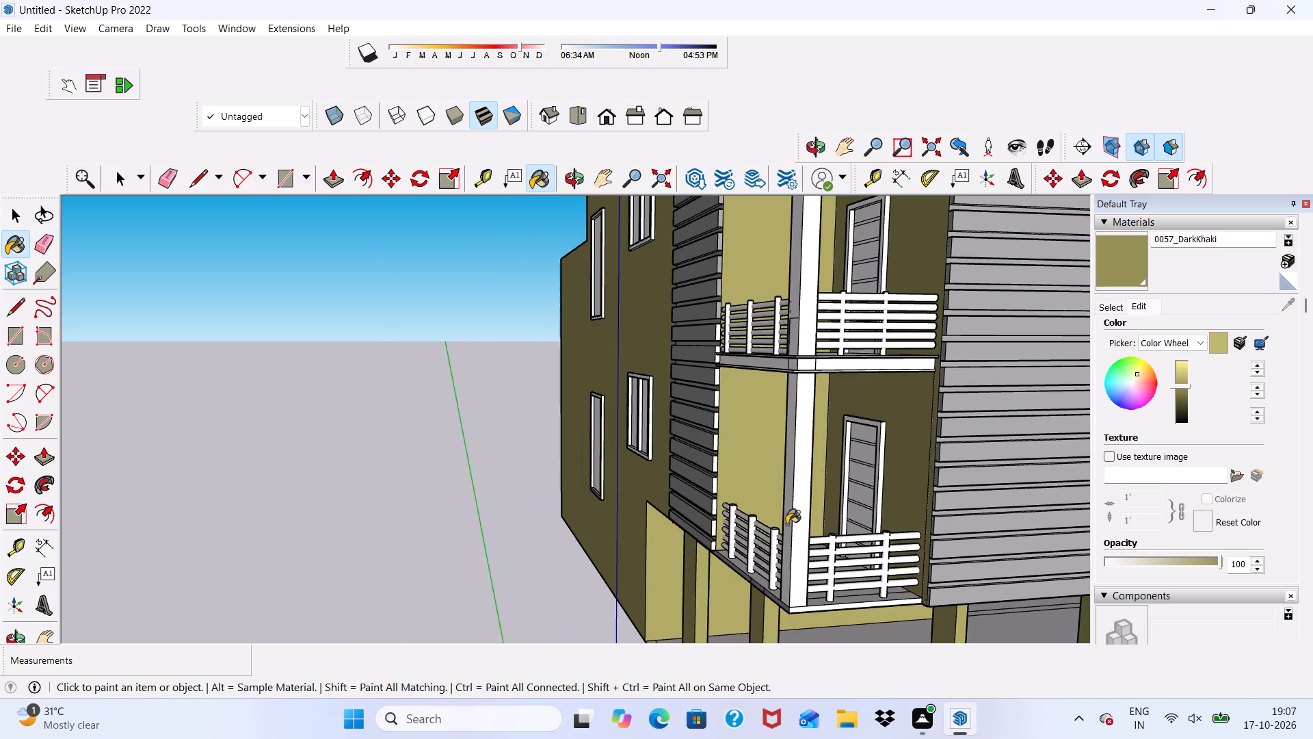
{"action": "middle_click_drag", "start_coordinate": [786, 527], "coordinate": [972, 523]}
{"action": "scroll", "coordinate": [952, 533], "scroll_direction": "up", "scroll_amount": 1}
{"action": "scroll", "coordinate": [583, 383], "scroll_direction": "down", "scroll_amount": 10}
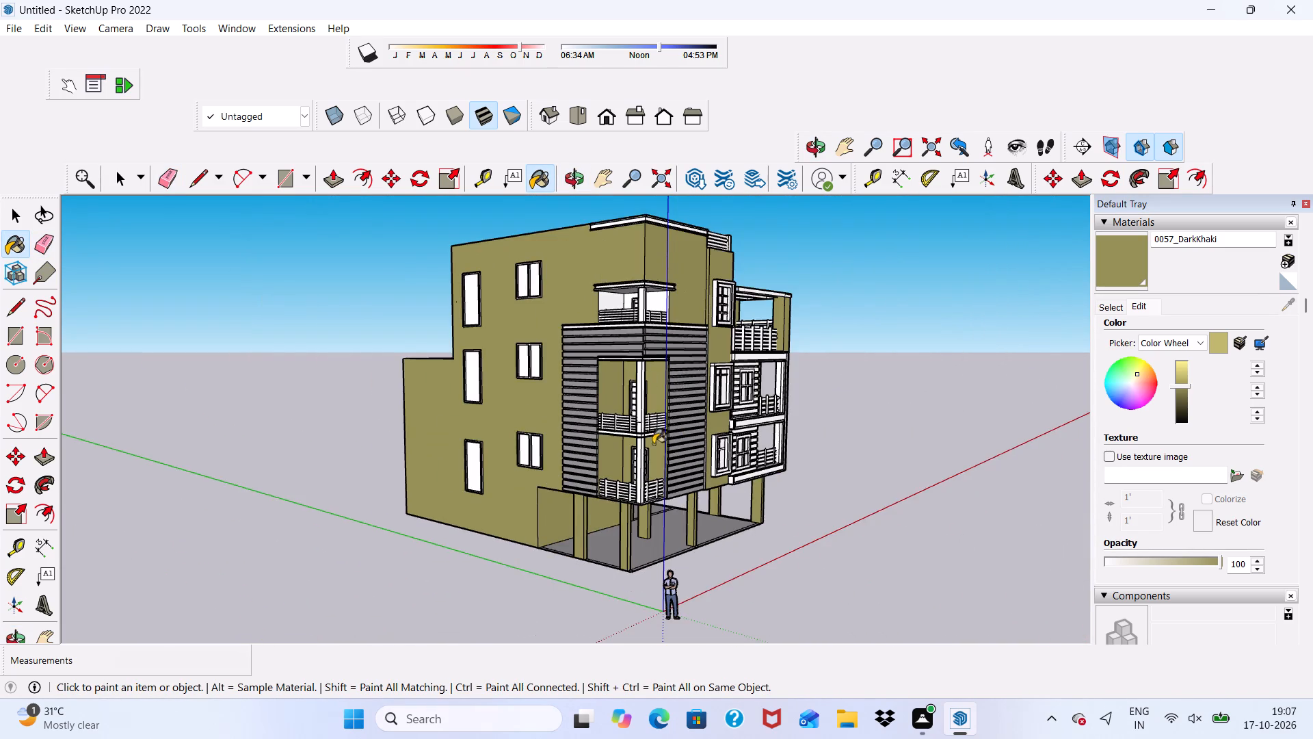
{"action": "scroll", "coordinate": [598, 225], "scroll_direction": "up", "scroll_amount": 4}
{"action": "scroll", "coordinate": [614, 311], "scroll_direction": "up", "scroll_amount": 9}
{"action": "left_click", "coordinate": [615, 337]}
{"action": "scroll", "coordinate": [650, 363], "scroll_direction": "up", "scroll_amount": 4}
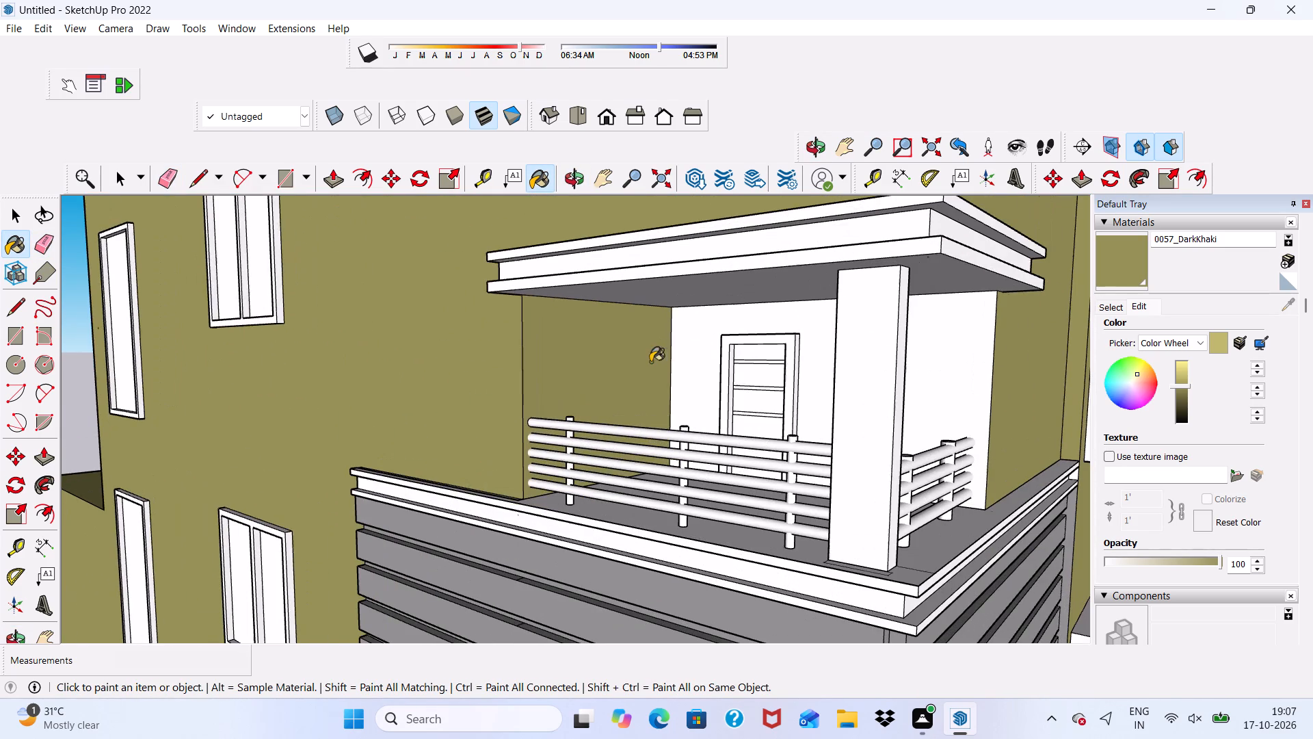
{"action": "left_click", "coordinate": [703, 354]}
Examine the front facade, balconies and terrace from several angles for remaining white wall faces.
{"action": "scroll", "coordinate": [807, 376], "scroll_direction": "down", "scroll_amount": 4}
{"action": "scroll", "coordinate": [908, 390], "scroll_direction": "down", "scroll_amount": 9}
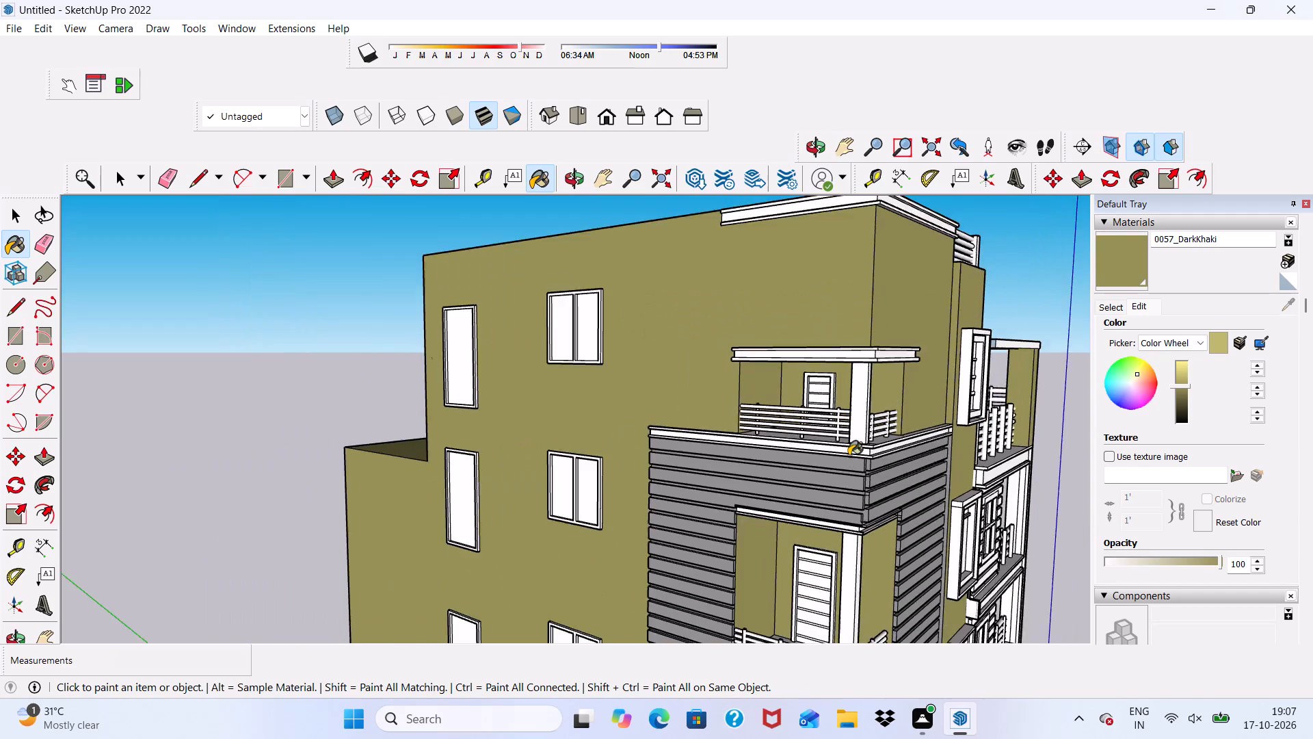
{"action": "scroll", "coordinate": [849, 422], "scroll_direction": "down", "scroll_amount": 8}
{"action": "middle_click_drag", "start_coordinate": [860, 484], "coordinate": [581, 426]}
{"action": "scroll", "coordinate": [594, 413], "scroll_direction": "up", "scroll_amount": 2}
{"action": "scroll", "coordinate": [650, 349], "scroll_direction": "down", "scroll_amount": 4}
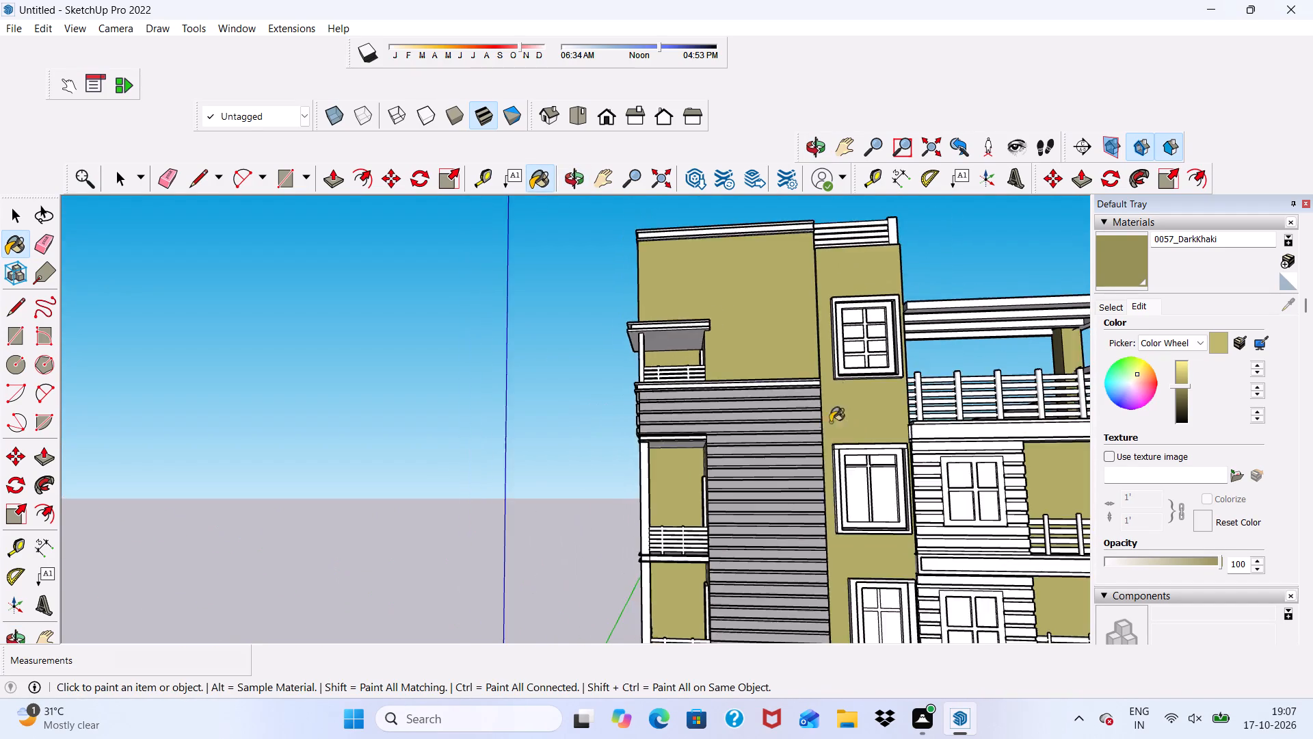
{"action": "scroll", "coordinate": [830, 422], "scroll_direction": "down", "scroll_amount": 5}
{"action": "middle_click_drag", "start_coordinate": [850, 503], "coordinate": [561, 542]}
{"action": "scroll", "coordinate": [792, 413], "scroll_direction": "up", "scroll_amount": 2}
{"action": "scroll", "coordinate": [960, 335], "scroll_direction": "down", "scroll_amount": 2}
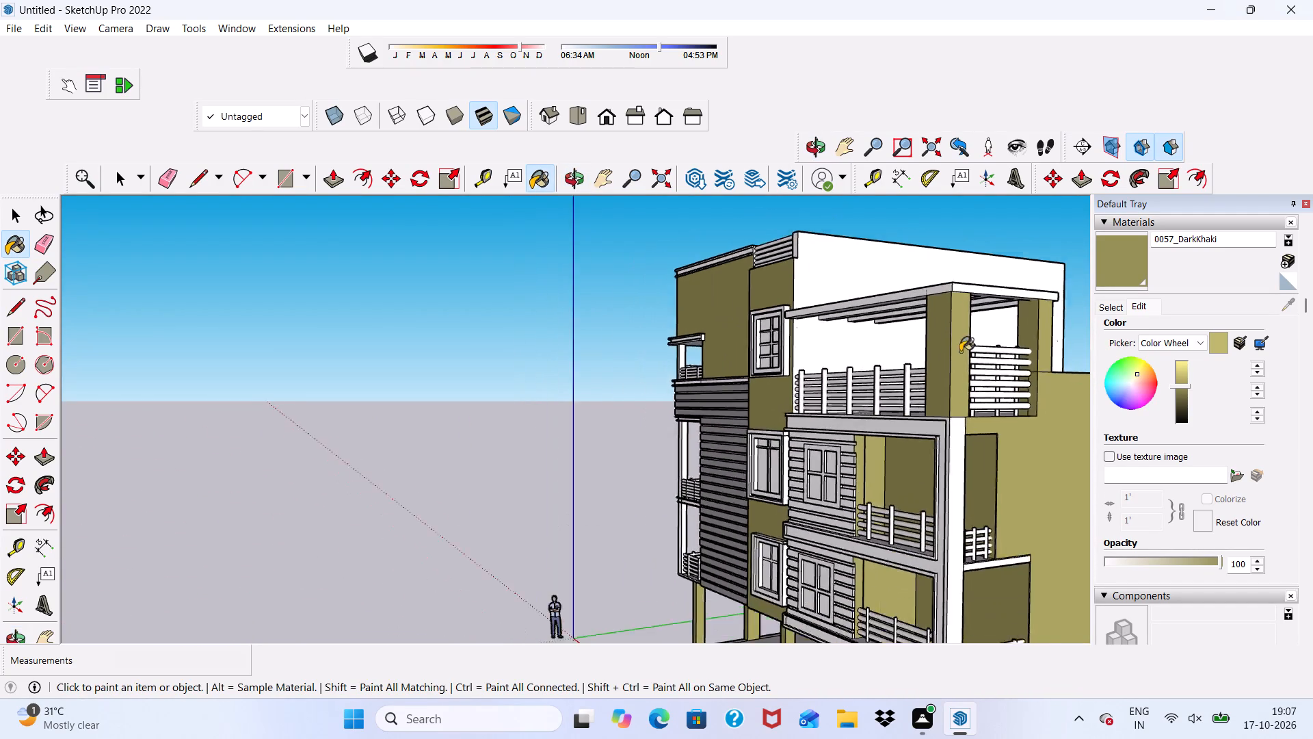
{"action": "scroll", "coordinate": [960, 352], "scroll_direction": "down", "scroll_amount": 7}
{"action": "middle_click_drag", "start_coordinate": [804, 385], "coordinate": [801, 461]}
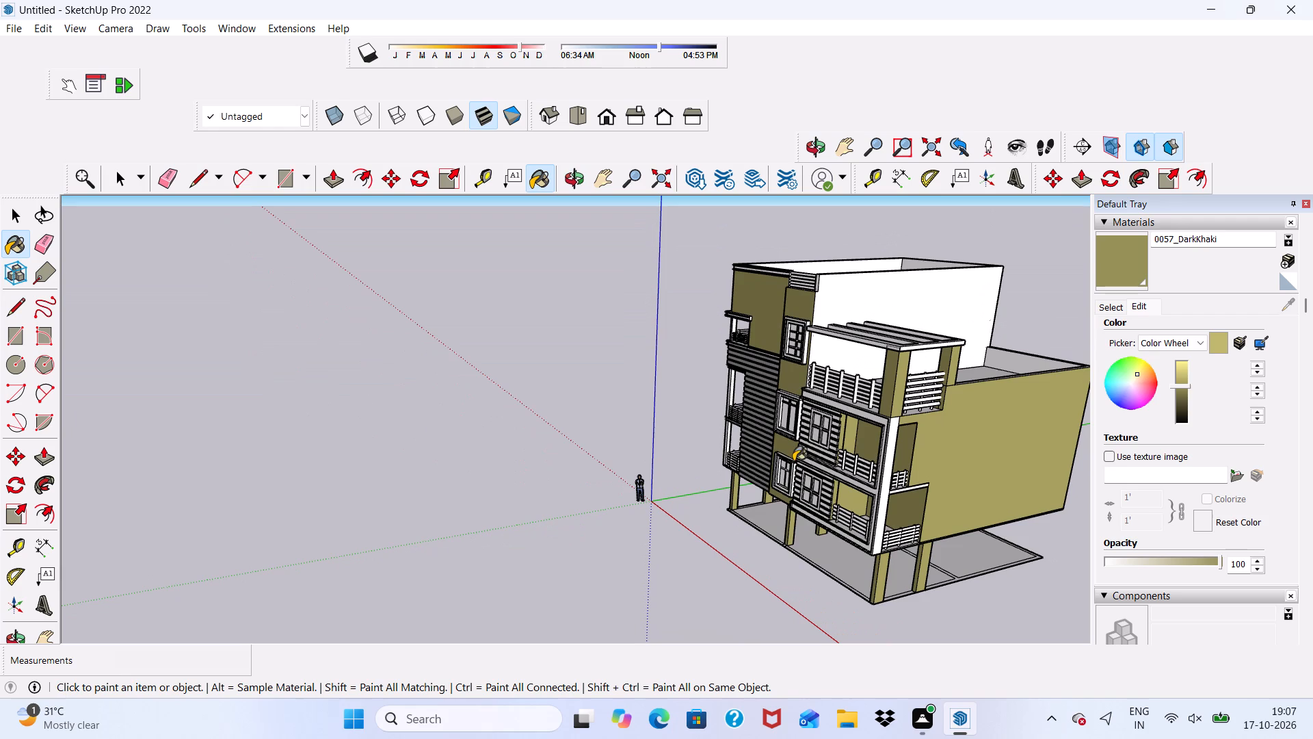
{"action": "scroll", "coordinate": [793, 443], "scroll_direction": "up", "scroll_amount": 8}
{"action": "scroll", "coordinate": [810, 459], "scroll_direction": "down", "scroll_amount": 2}
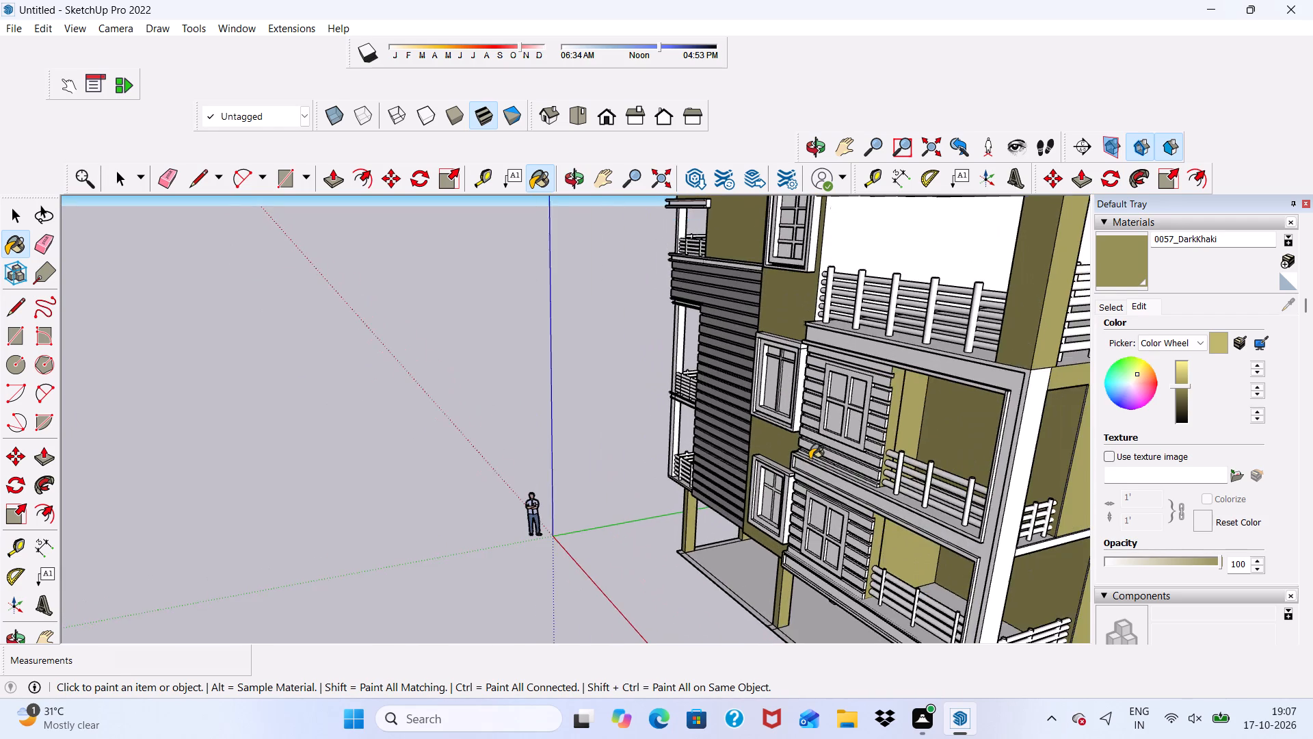
Paint the ceilings of the two front balconies below the terrace with 0057_DarkKhaki.
{"action": "middle_click_drag", "start_coordinate": [864, 423], "coordinate": [927, 189]}
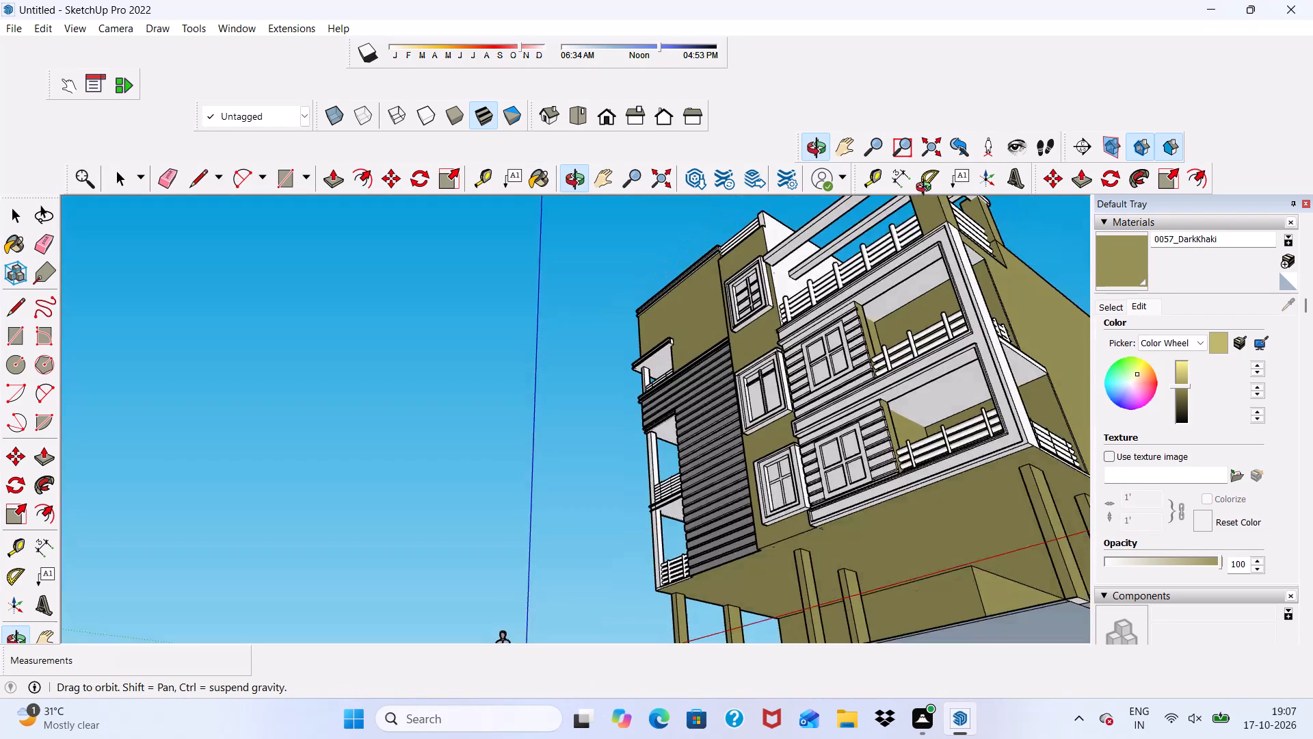
{"action": "middle_click_drag", "start_coordinate": [927, 189], "coordinate": [1013, 262]}
{"action": "scroll", "coordinate": [932, 308], "scroll_direction": "up", "scroll_amount": 17}
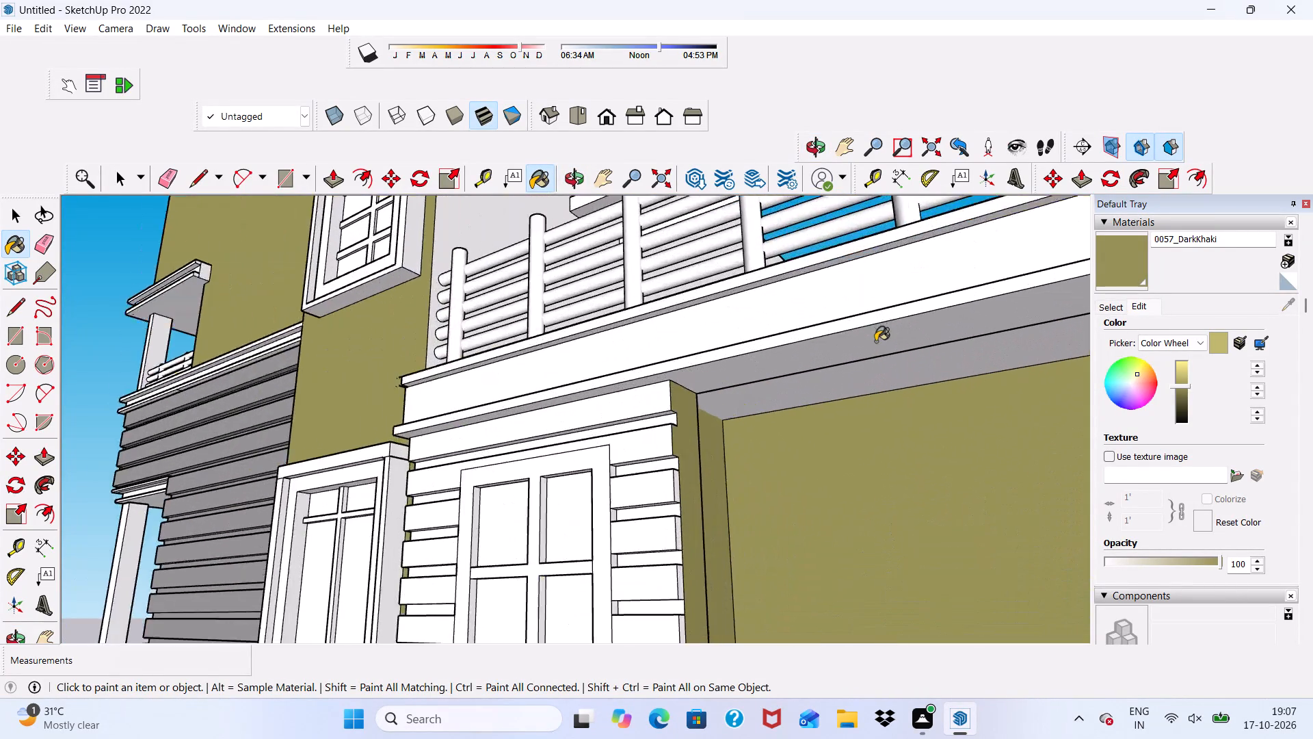
{"action": "scroll", "coordinate": [875, 341], "scroll_direction": "down", "scroll_amount": 1}
{"action": "scroll", "coordinate": [875, 360], "scroll_direction": "up", "scroll_amount": 4}
{"action": "middle_click_drag", "start_coordinate": [871, 246], "coordinate": [870, 145]}
{"action": "scroll", "coordinate": [850, 286], "scroll_direction": "up", "scroll_amount": 2}
{"action": "left_click", "coordinate": [838, 304]}
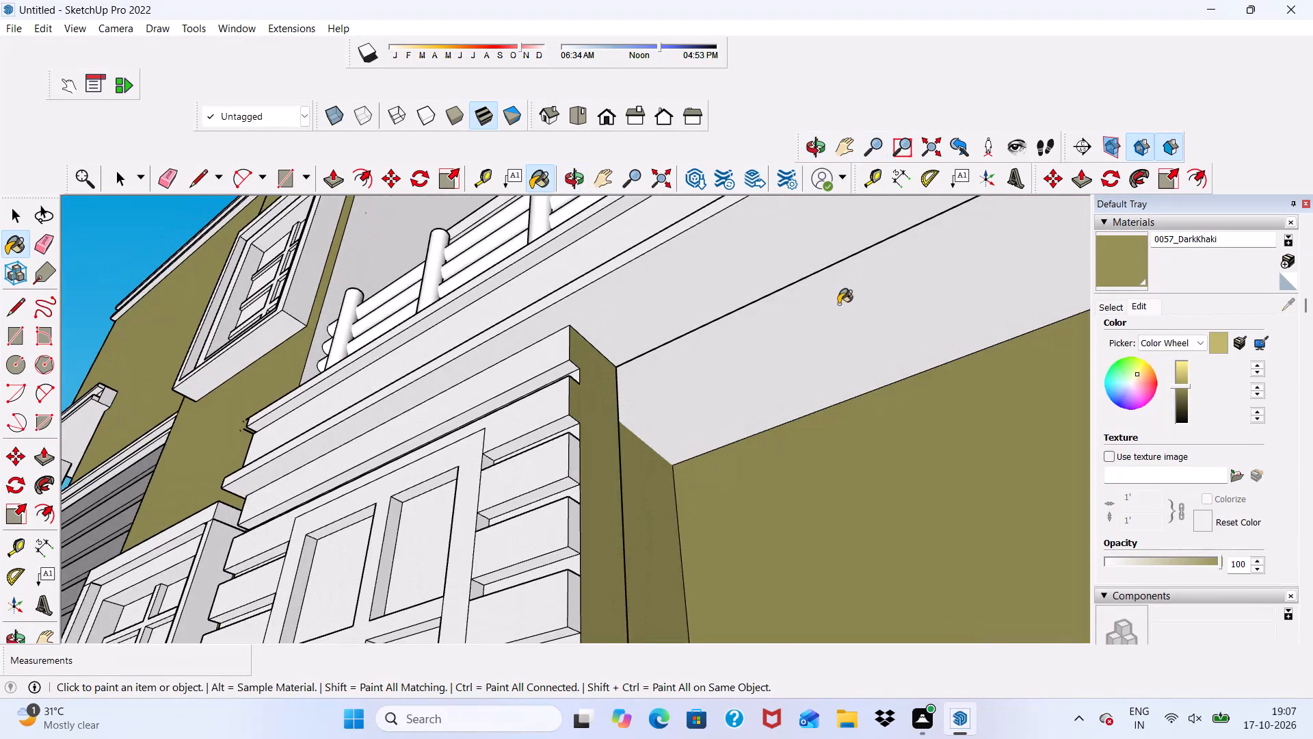
{"action": "scroll", "coordinate": [820, 290], "scroll_direction": "down", "scroll_amount": 11}
{"action": "scroll", "coordinate": [823, 416], "scroll_direction": "up", "scroll_amount": 1}
{"action": "scroll", "coordinate": [838, 392], "scroll_direction": "down", "scroll_amount": 5}
{"action": "scroll", "coordinate": [838, 608], "scroll_direction": "up", "scroll_amount": 4}
{"action": "left_click", "coordinate": [832, 510]}
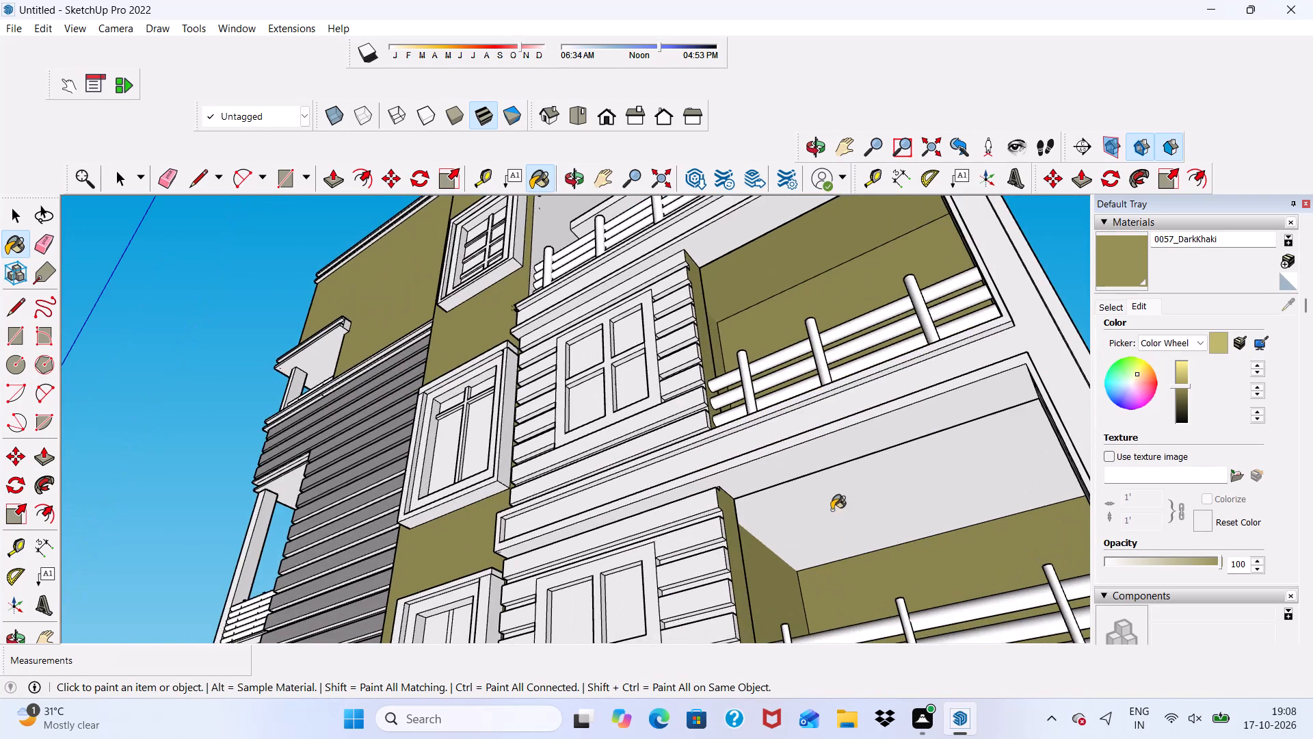
Examine the corner balconies, side wall, roof and terrace from several angles for unpainted faces.
{"action": "scroll", "coordinate": [771, 464], "scroll_direction": "down", "scroll_amount": 11}
{"action": "scroll", "coordinate": [756, 402], "scroll_direction": "up", "scroll_amount": 1}
{"action": "scroll", "coordinate": [606, 308], "scroll_direction": "down", "scroll_amount": 3}
{"action": "middle_click_drag", "start_coordinate": [608, 322], "coordinate": [765, 508]}
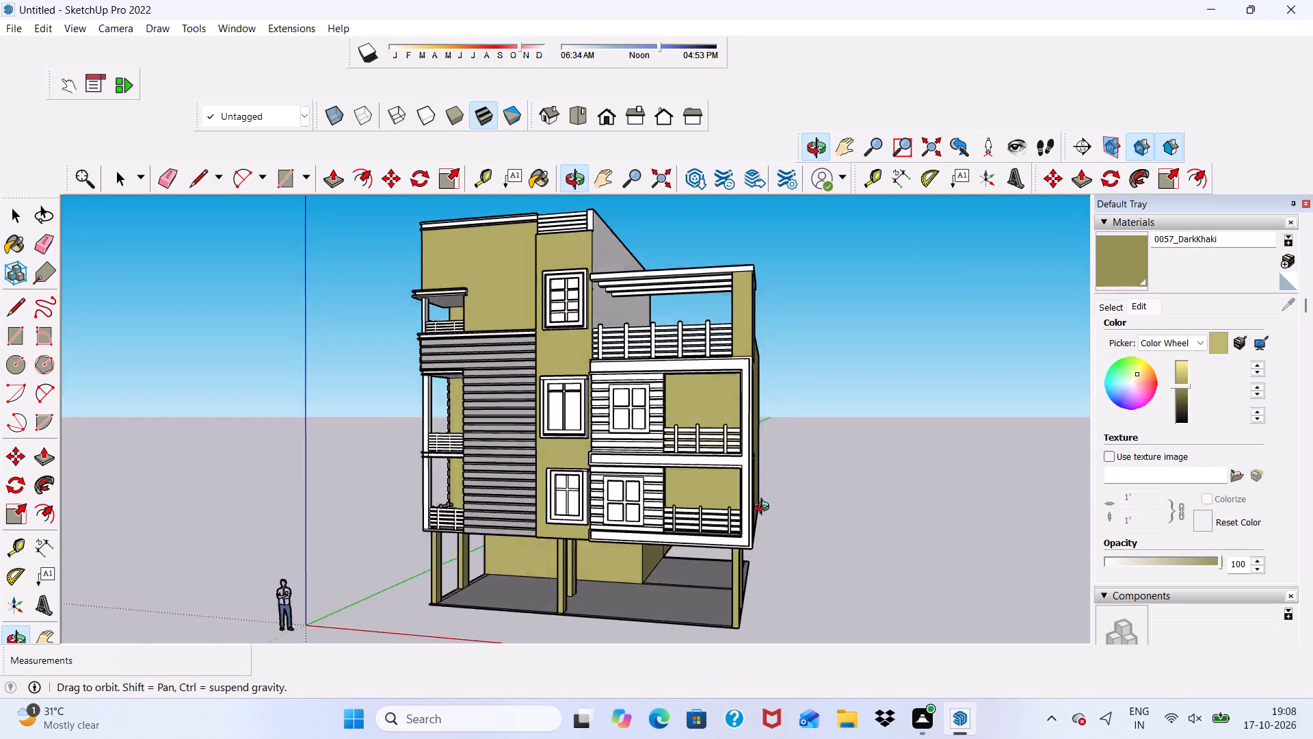
{"action": "middle_click_drag", "start_coordinate": [765, 508], "coordinate": [836, 495]}
{"action": "scroll", "coordinate": [561, 417], "scroll_direction": "up", "scroll_amount": 7}
{"action": "scroll", "coordinate": [535, 278], "scroll_direction": "down", "scroll_amount": 9}
{"action": "scroll", "coordinate": [449, 384], "scroll_direction": "up", "scroll_amount": 6}
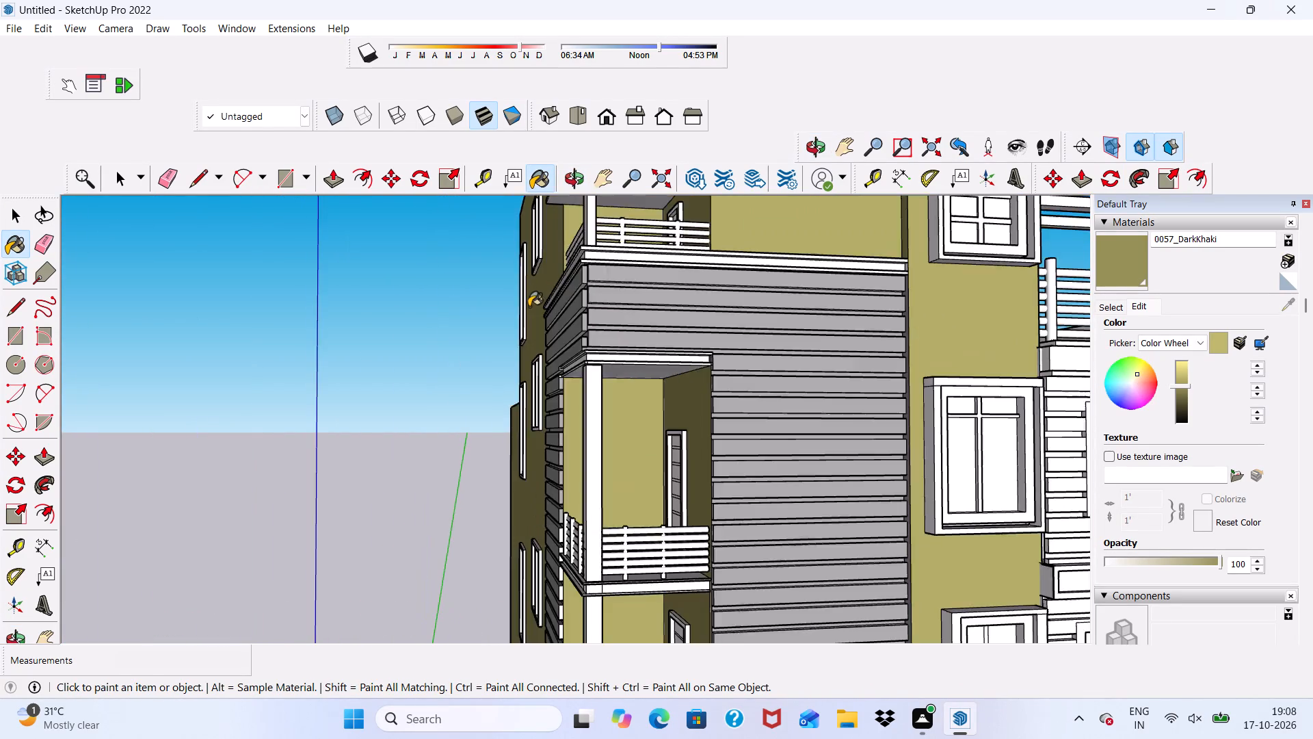
{"action": "scroll", "coordinate": [529, 307], "scroll_direction": "up", "scroll_amount": 5}
{"action": "scroll", "coordinate": [529, 306], "scroll_direction": "down", "scroll_amount": 1}
{"action": "middle_click_drag", "start_coordinate": [529, 306], "coordinate": [713, 433]}
{"action": "scroll", "coordinate": [707, 431], "scroll_direction": "down", "scroll_amount": 8}
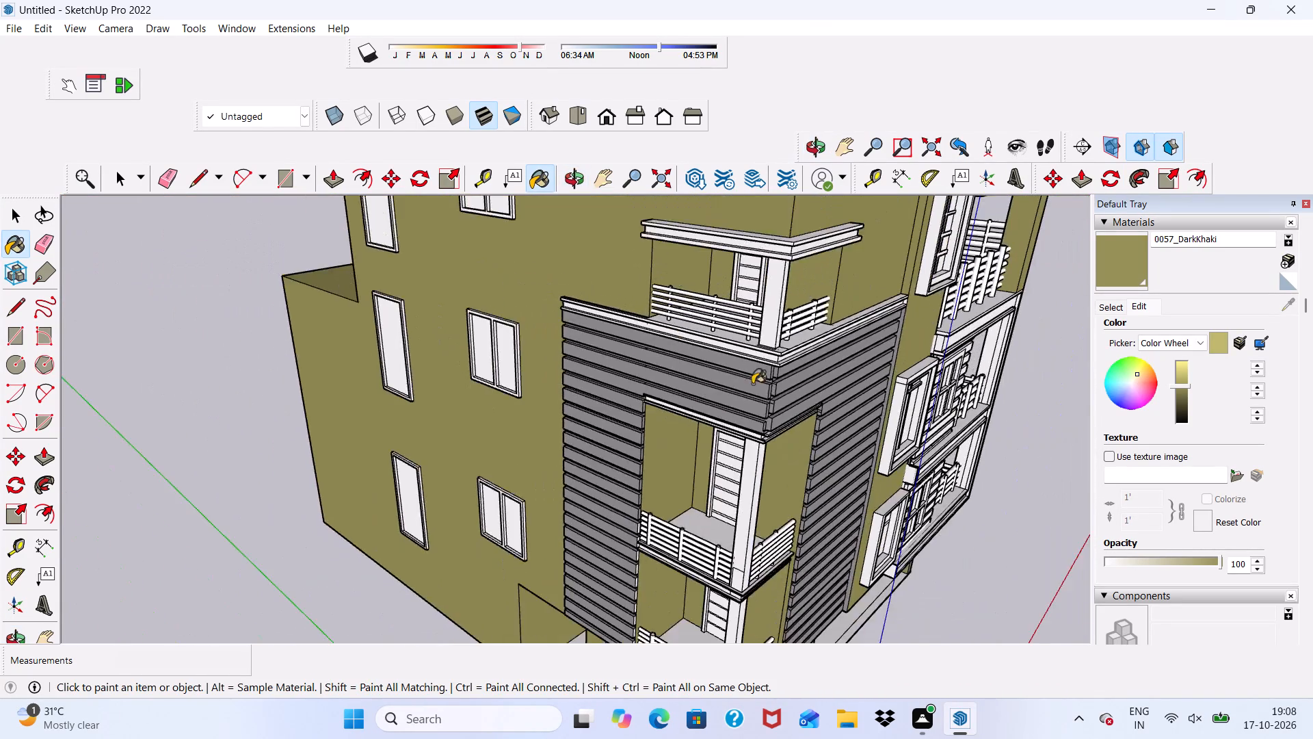
{"action": "scroll", "coordinate": [752, 384], "scroll_direction": "down", "scroll_amount": 10}
{"action": "scroll", "coordinate": [818, 331], "scroll_direction": "up", "scroll_amount": 4}
{"action": "scroll", "coordinate": [784, 285], "scroll_direction": "down", "scroll_amount": 2}
{"action": "middle_click_drag", "start_coordinate": [784, 285], "coordinate": [734, 355]}
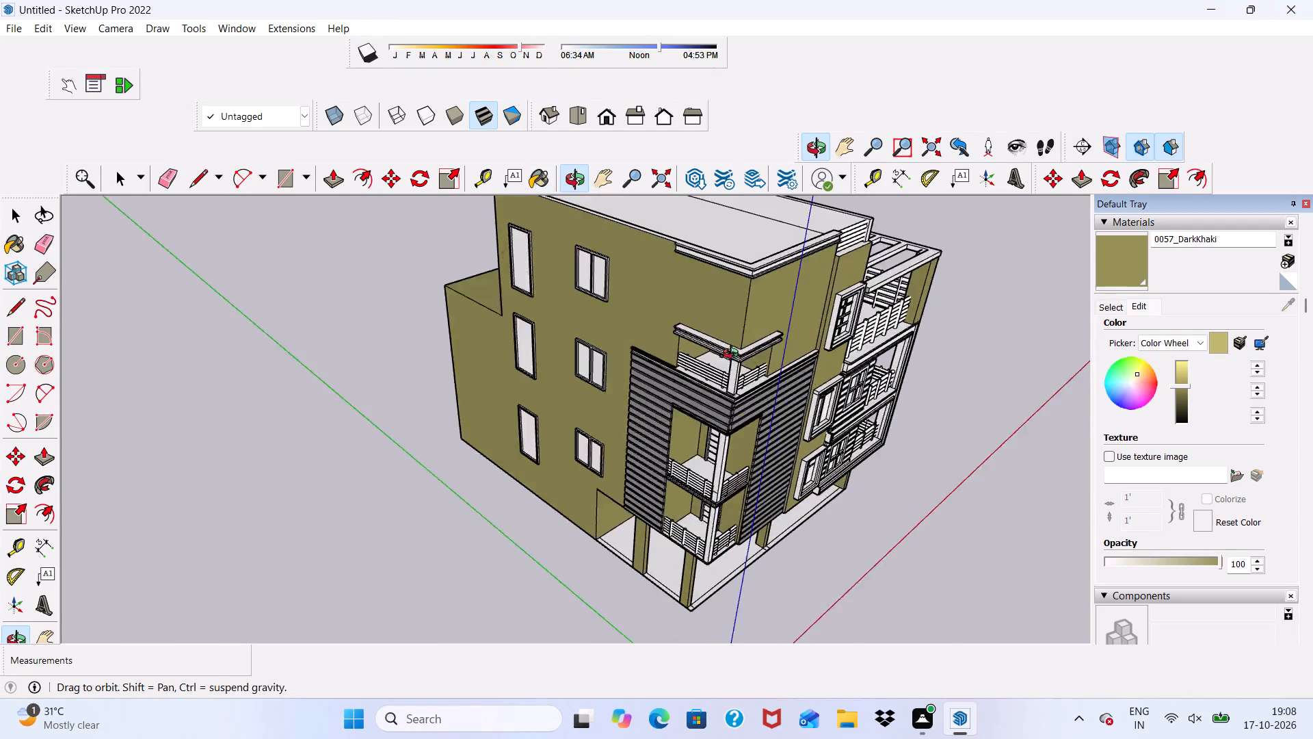
{"action": "middle_click_drag", "start_coordinate": [734, 355], "coordinate": [385, 323]}
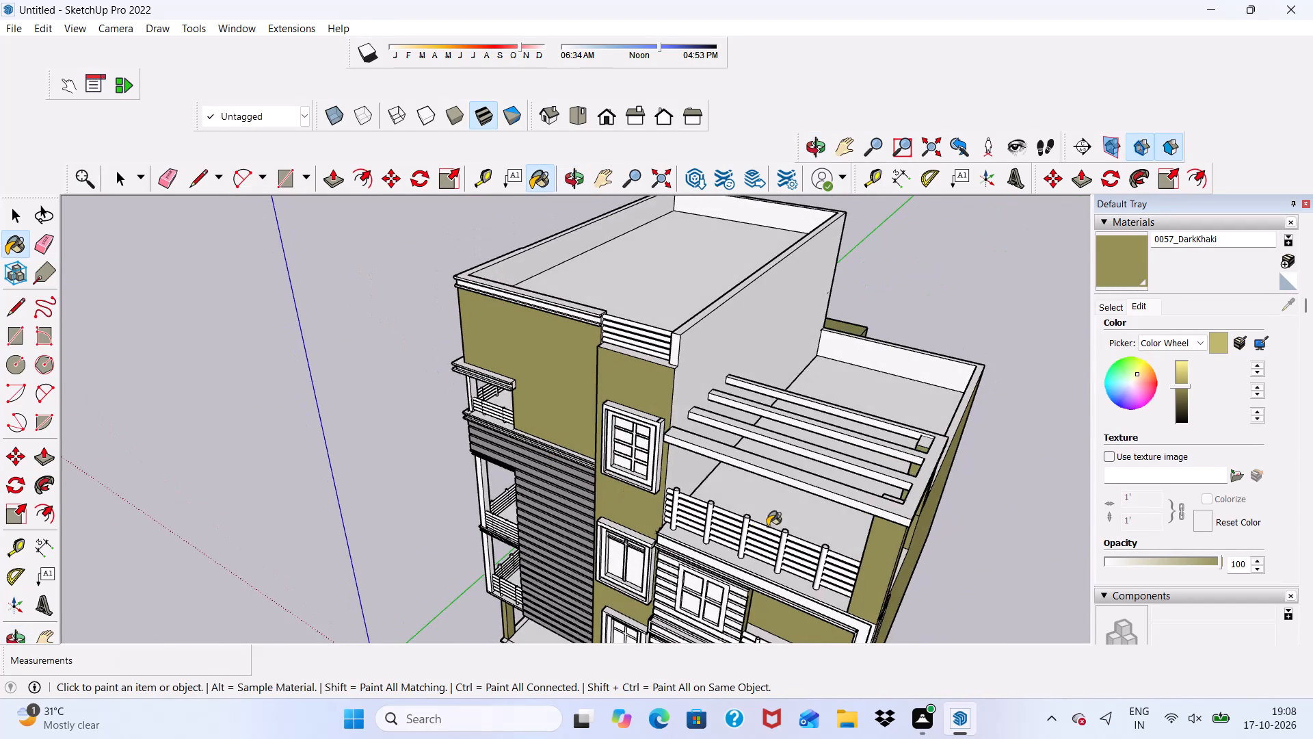
{"action": "scroll", "coordinate": [819, 399], "scroll_direction": "up", "scroll_amount": 1}
{"action": "scroll", "coordinate": [805, 285], "scroll_direction": "down", "scroll_amount": 5}
{"action": "middle_click_drag", "start_coordinate": [817, 480], "coordinate": [866, 326]}
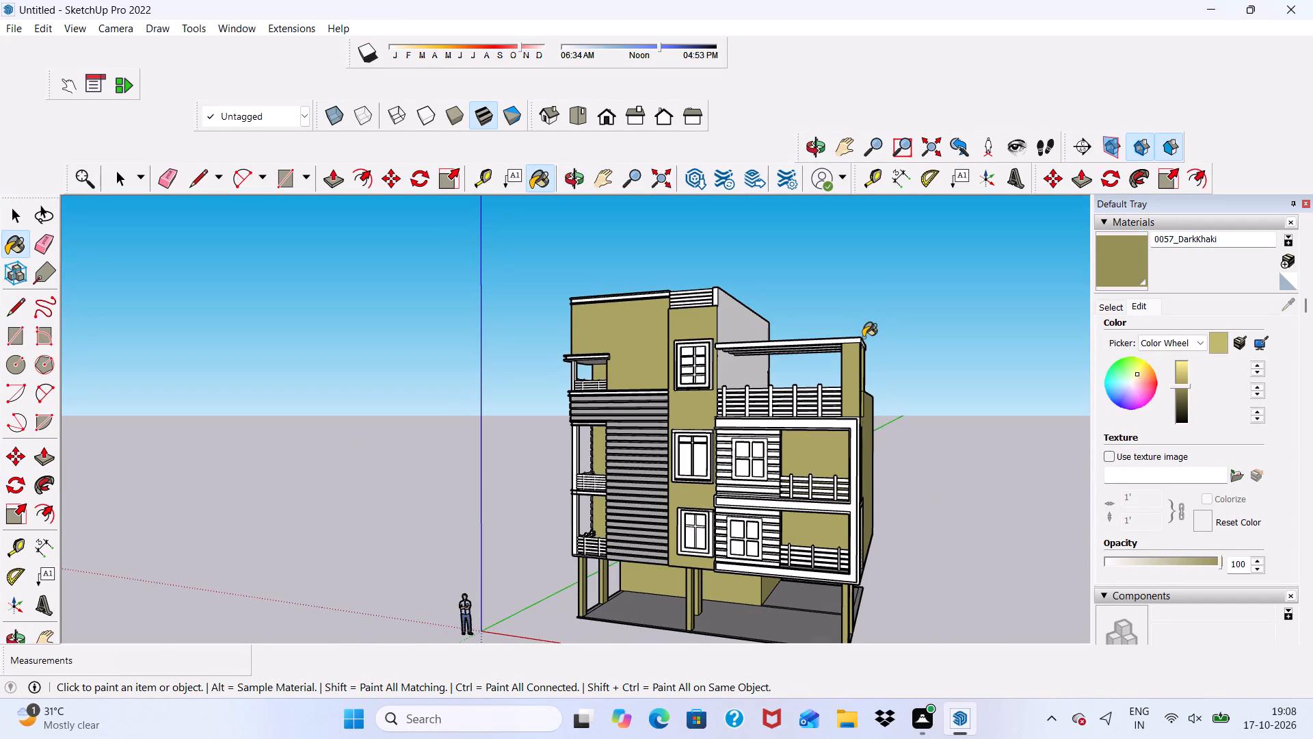
Examine the front windows, white siding and balcony frames up close and across the whole facade.
{"action": "key", "text": "space"}
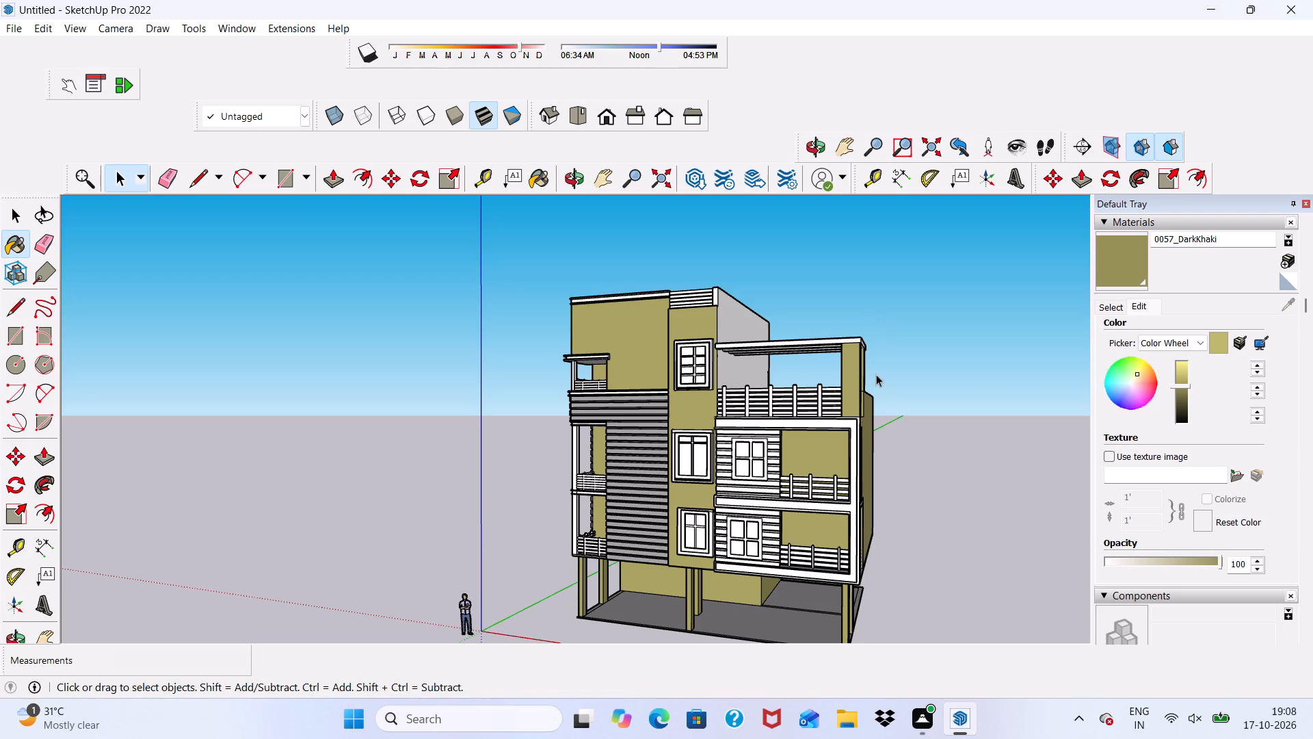
{"action": "scroll", "coordinate": [750, 460], "scroll_direction": "up", "scroll_amount": 1}
{"action": "scroll", "coordinate": [750, 417], "scroll_direction": "down", "scroll_amount": 1}
{"action": "scroll", "coordinate": [745, 497], "scroll_direction": "up", "scroll_amount": 7}
{"action": "scroll", "coordinate": [792, 402], "scroll_direction": "up", "scroll_amount": 2}
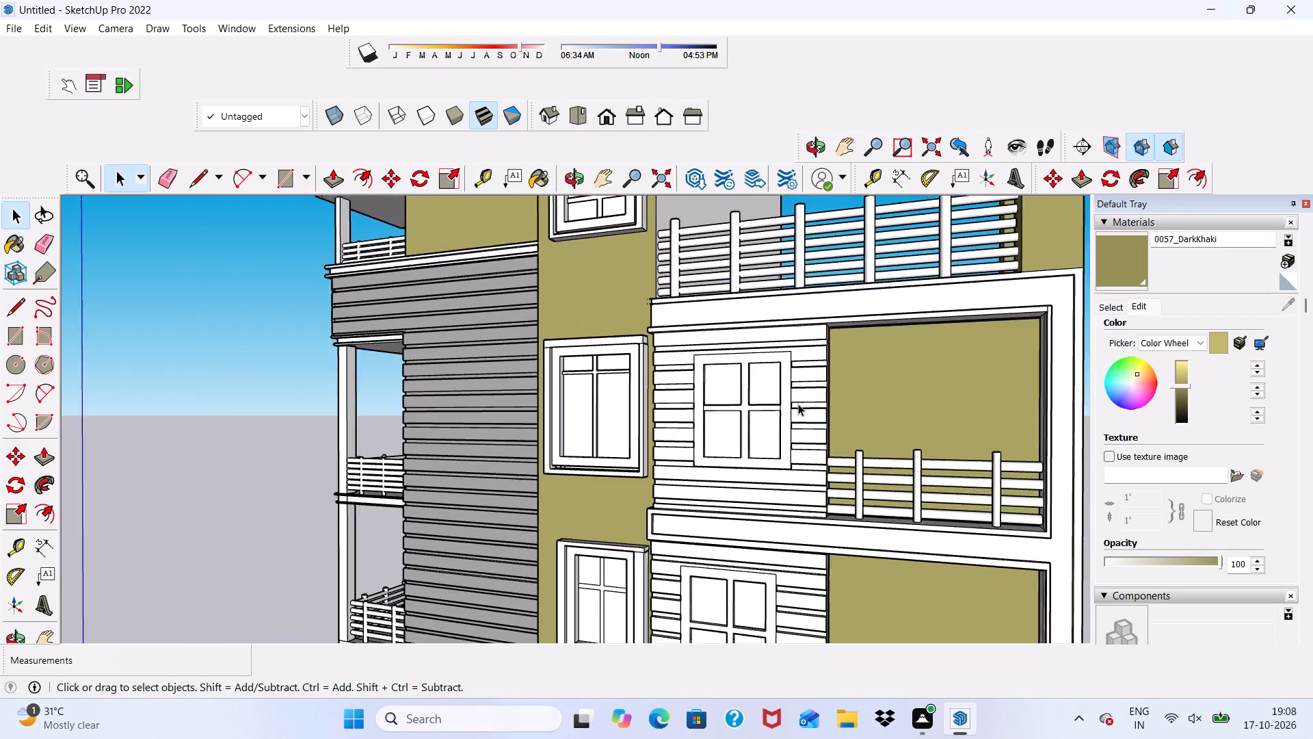
{"action": "scroll", "coordinate": [798, 404], "scroll_direction": "up", "scroll_amount": 2}
{"action": "scroll", "coordinate": [868, 394], "scroll_direction": "down", "scroll_amount": 3}
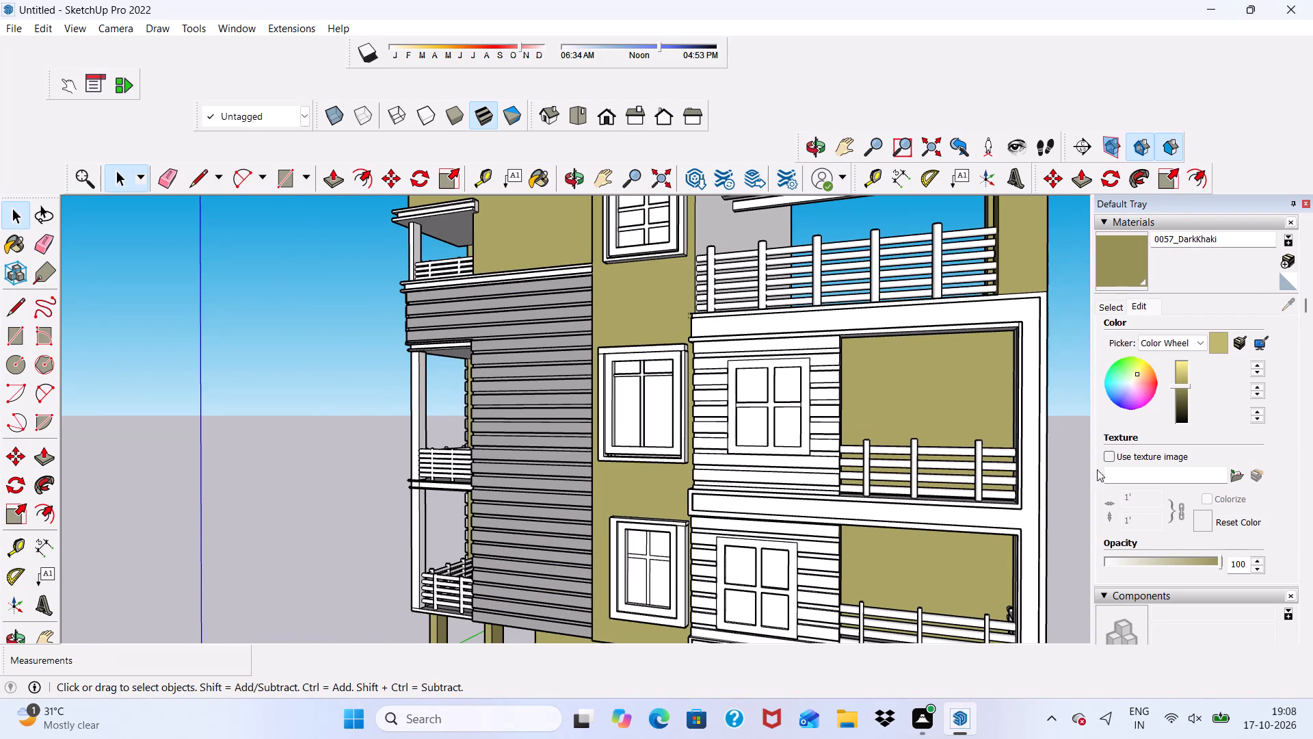
{"action": "scroll", "coordinate": [823, 293], "scroll_direction": "up", "scroll_amount": 1}
{"action": "scroll", "coordinate": [823, 294], "scroll_direction": "down", "scroll_amount": 11}
{"action": "scroll", "coordinate": [862, 316], "scroll_direction": "up", "scroll_amount": 2}
{"action": "scroll", "coordinate": [797, 352], "scroll_direction": "down", "scroll_amount": 1}
{"action": "middle_click_drag", "start_coordinate": [797, 352], "coordinate": [874, 317]}
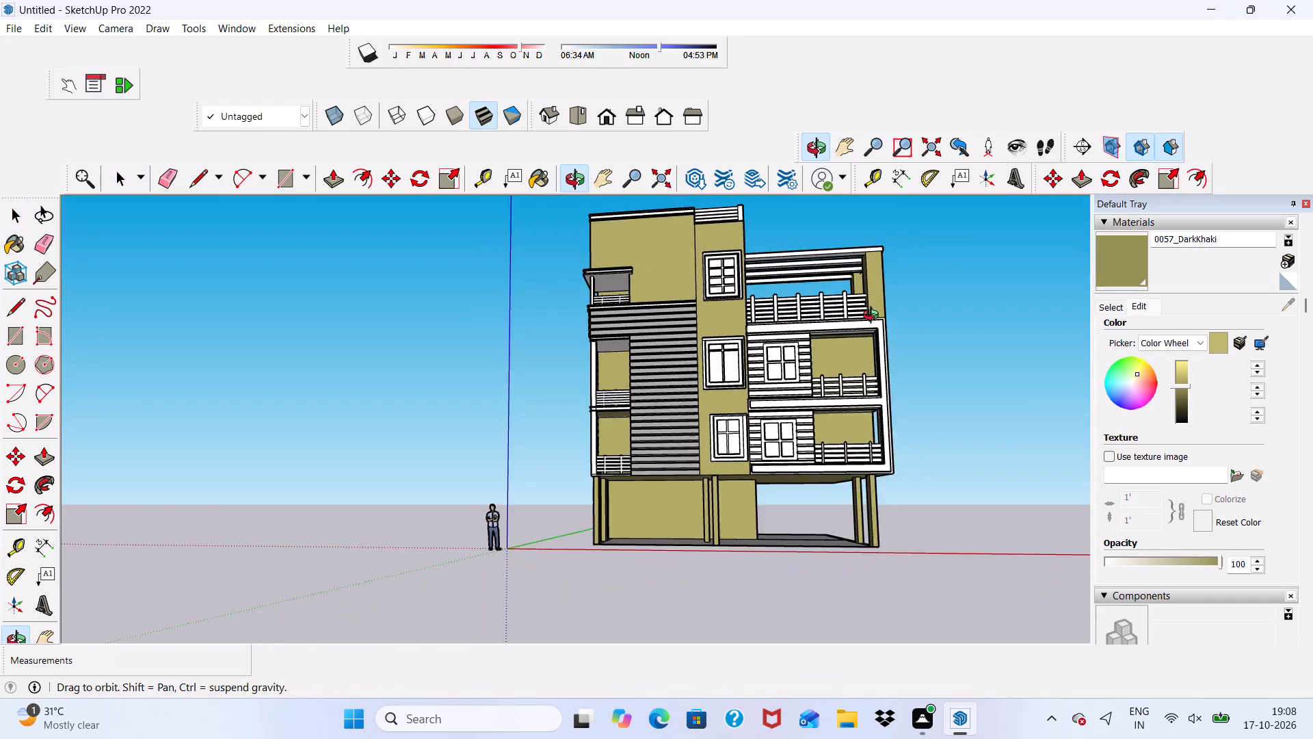
Paint the two top siding boards above the four-pane window on the upper front balcony with 0134_DimGray from Colors-Named.
{"action": "middle_click_drag", "start_coordinate": [874, 317], "coordinate": [888, 390]}
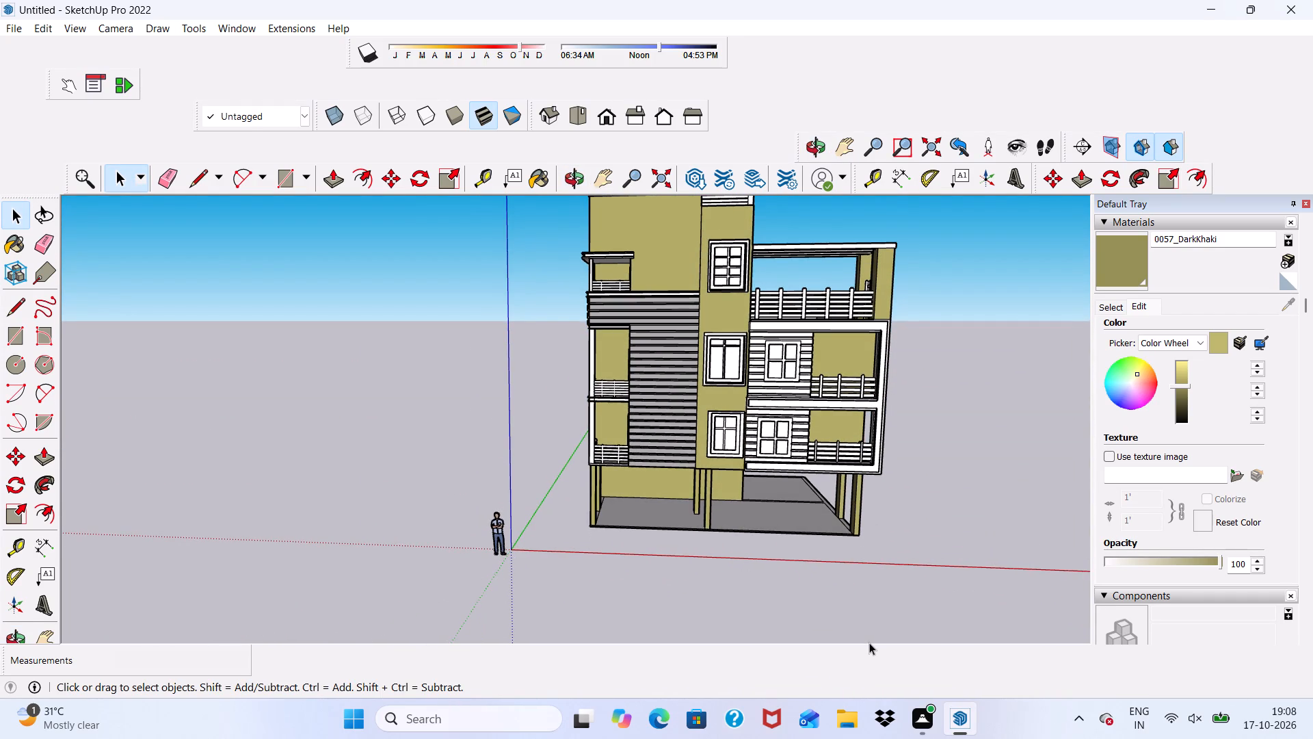
{"action": "left_click", "coordinate": [1102, 301]}
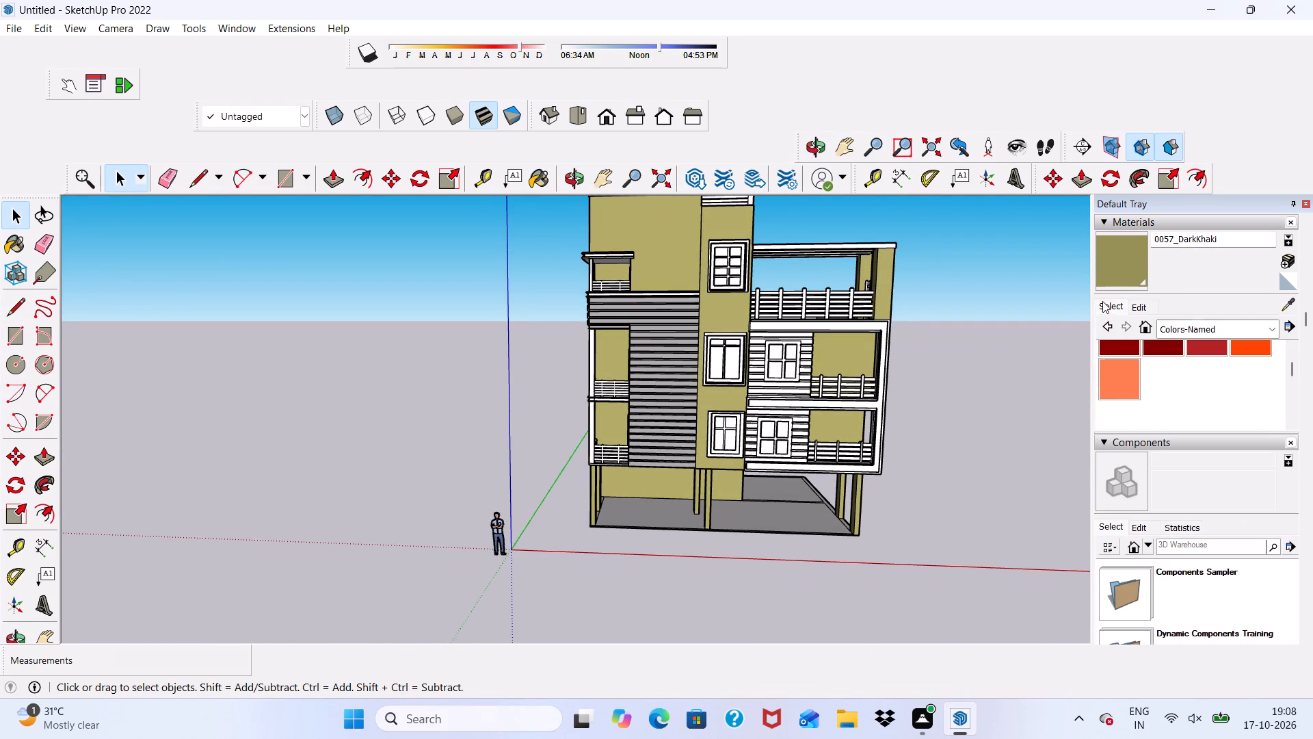
{"action": "scroll", "coordinate": [1125, 396], "scroll_direction": "down", "scroll_amount": 13}
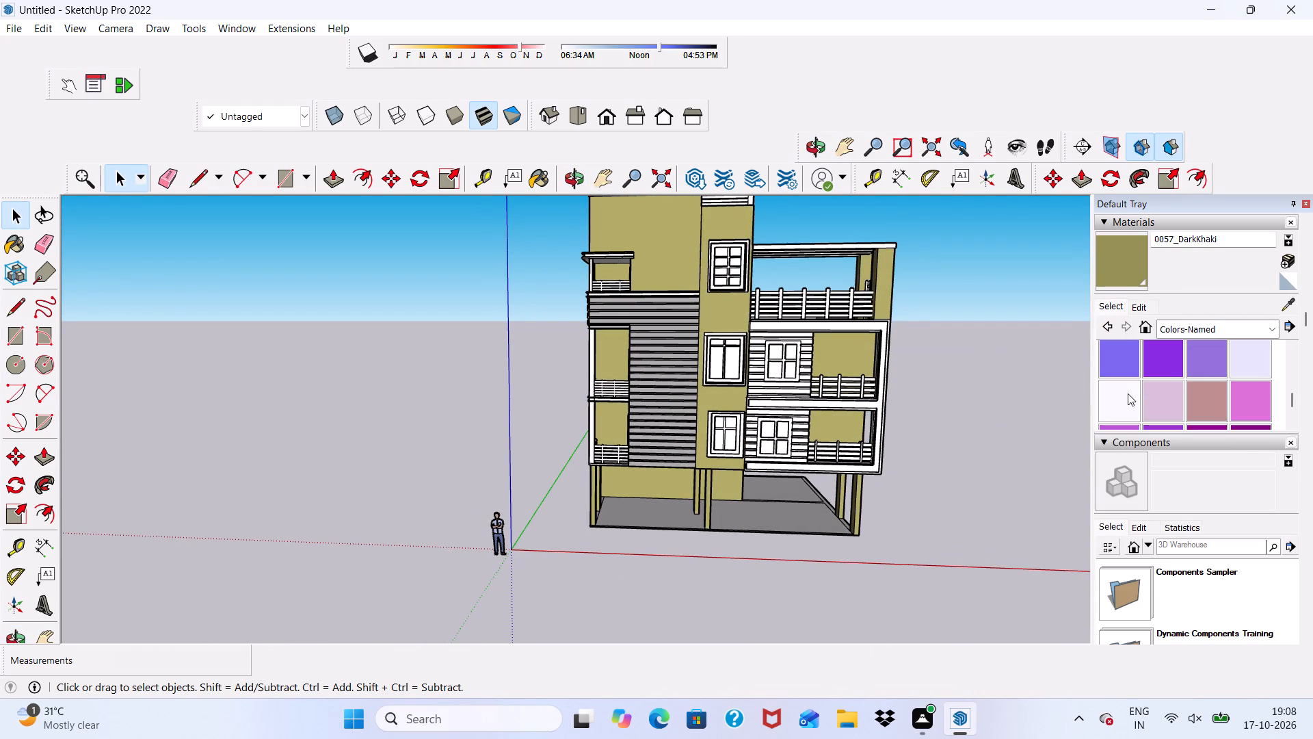
{"action": "scroll", "coordinate": [1128, 393], "scroll_direction": "down", "scroll_amount": 5}
{"action": "scroll", "coordinate": [1128, 393], "scroll_direction": "up", "scroll_amount": 4}
{"action": "scroll", "coordinate": [1128, 393], "scroll_direction": "down", "scroll_amount": 2}
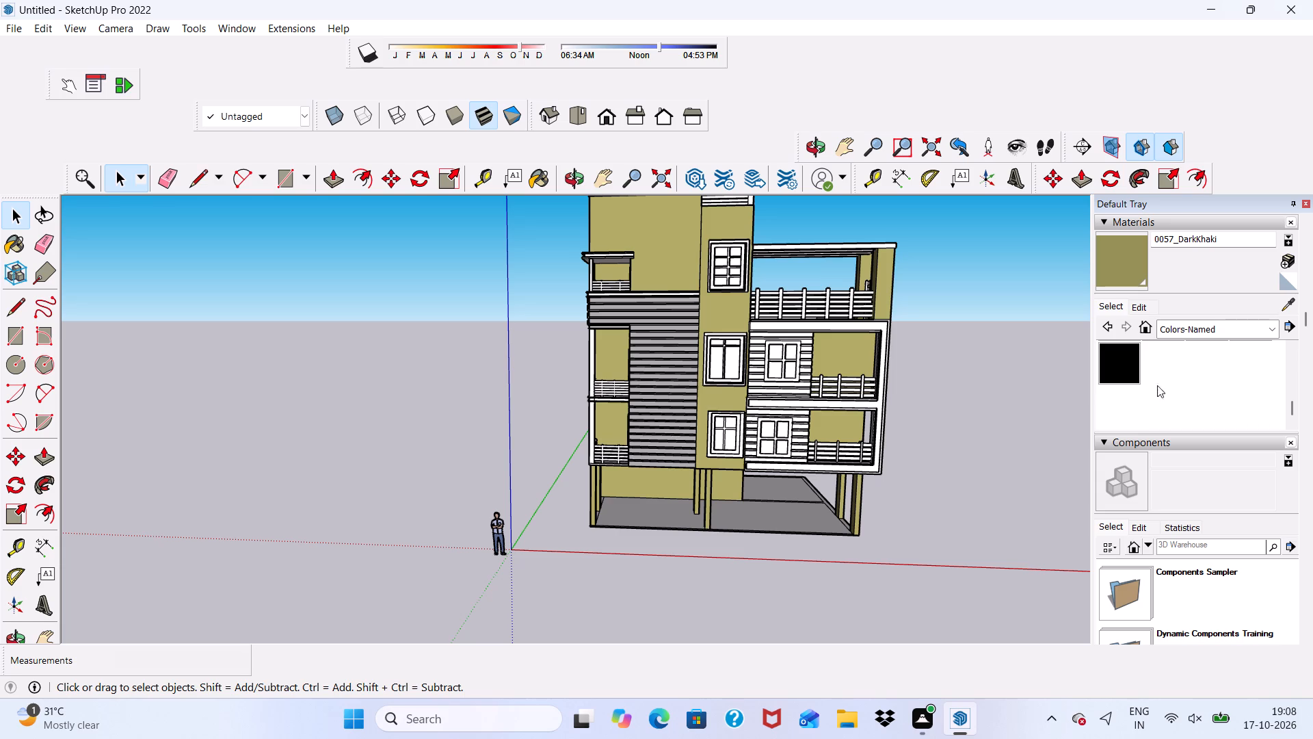
{"action": "scroll", "coordinate": [1158, 385], "scroll_direction": "up", "scroll_amount": 1}
{"action": "left_click", "coordinate": [1167, 395]}
{"action": "scroll", "coordinate": [750, 391], "scroll_direction": "up", "scroll_amount": 6}
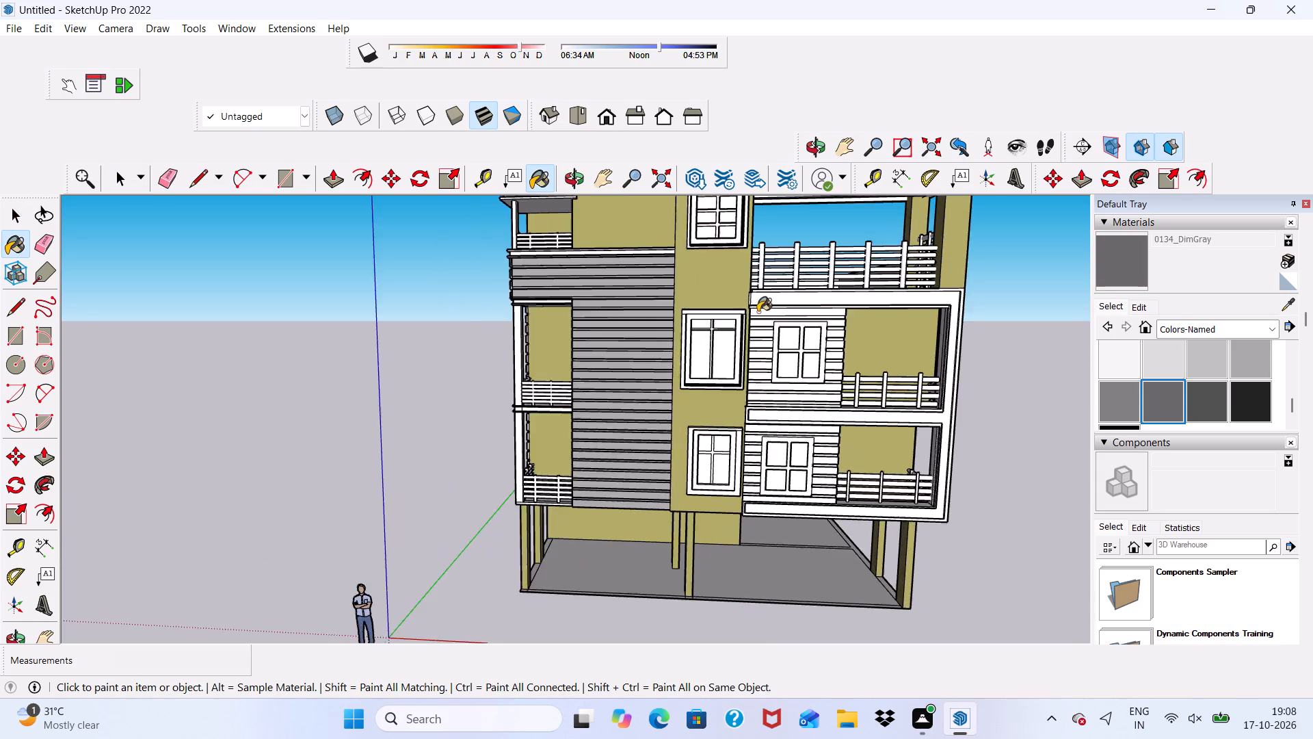
{"action": "scroll", "coordinate": [758, 312], "scroll_direction": "up", "scroll_amount": 7}
{"action": "scroll", "coordinate": [778, 308], "scroll_direction": "down", "scroll_amount": 3}
{"action": "scroll", "coordinate": [785, 357], "scroll_direction": "up", "scroll_amount": 1}
{"action": "middle_click_drag", "start_coordinate": [785, 357], "coordinate": [770, 256]}
{"action": "scroll", "coordinate": [770, 256], "scroll_direction": "up", "scroll_amount": 6}
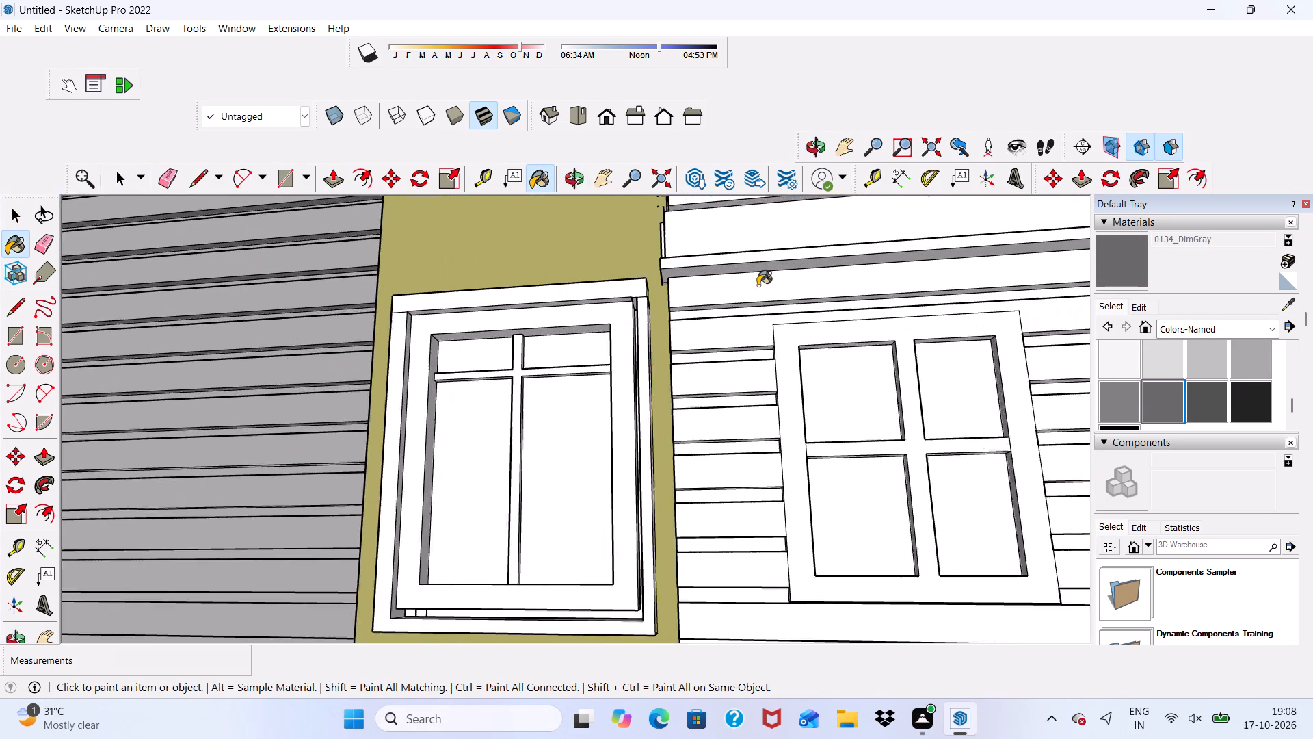
{"action": "scroll", "coordinate": [758, 285], "scroll_direction": "up", "scroll_amount": 3}
{"action": "left_click", "coordinate": [758, 285]}
{"action": "scroll", "coordinate": [734, 337], "scroll_direction": "up", "scroll_amount": 2}
{"action": "left_click", "coordinate": [734, 337]}
{"action": "scroll", "coordinate": [720, 323], "scroll_direction": "down", "scroll_amount": 7}
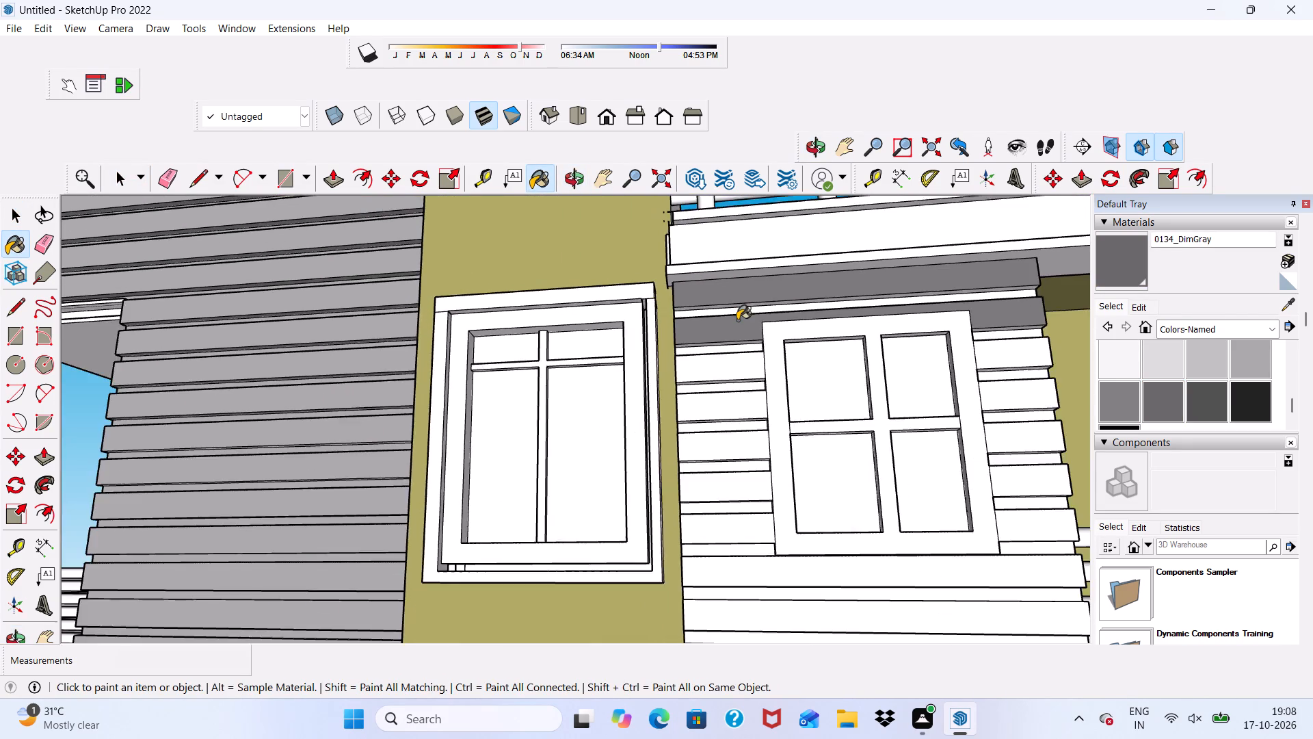
Paint the undersides and recesses of the top two siding boards, plus the third board beside the window, with 0134_DimGray.
{"action": "middle_click_drag", "start_coordinate": [737, 320], "coordinate": [750, 277]}
{"action": "scroll", "coordinate": [750, 277], "scroll_direction": "up", "scroll_amount": 10}
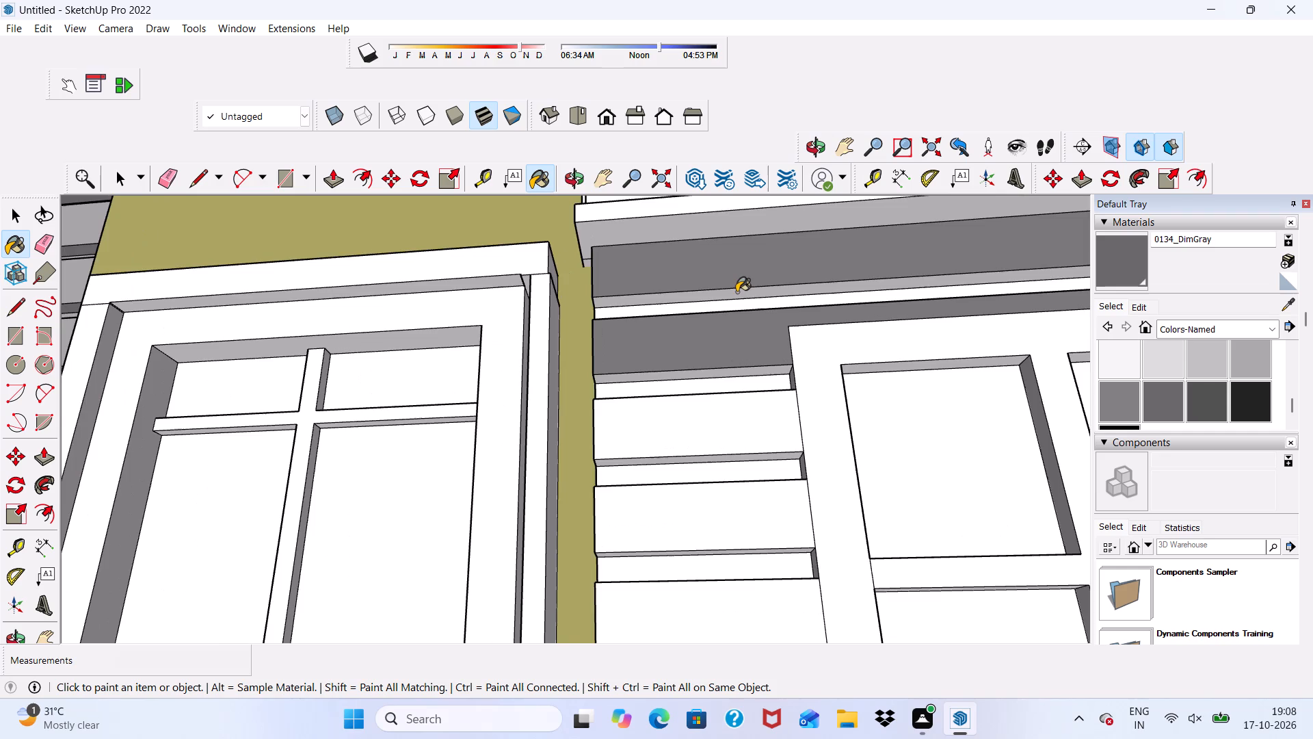
{"action": "left_click", "coordinate": [737, 292]}
{"action": "scroll", "coordinate": [732, 304], "scroll_direction": "up", "scroll_amount": 4}
{"action": "left_click", "coordinate": [732, 304]}
{"action": "scroll", "coordinate": [644, 411], "scroll_direction": "up", "scroll_amount": 1}
{"action": "left_click", "coordinate": [644, 408]}
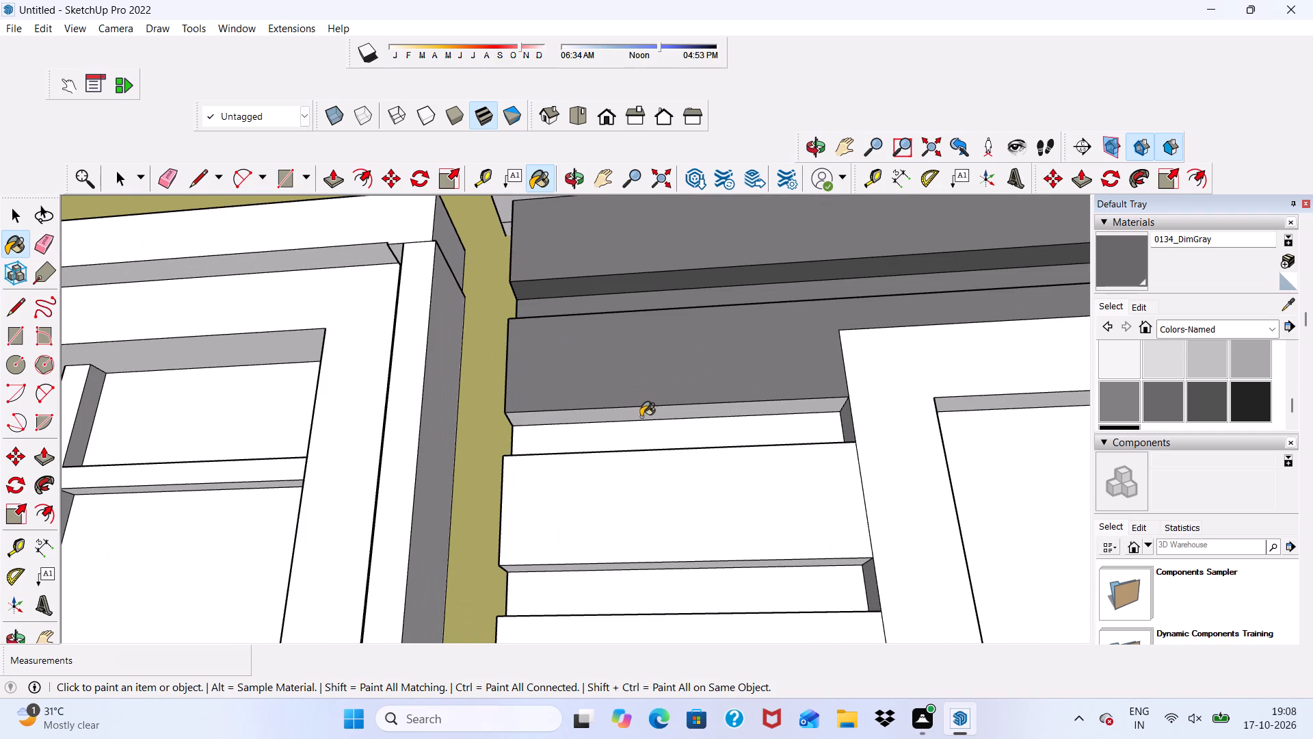
{"action": "left_click", "coordinate": [628, 441]}
{"action": "scroll", "coordinate": [628, 441], "scroll_direction": "up", "scroll_amount": 1}
{"action": "left_click", "coordinate": [624, 476]}
Continue 0134_DimGray down the next siding boards, undersides and recesses between the khaki wall and the four-pane window.
{"action": "scroll", "coordinate": [624, 348], "scroll_direction": "down", "scroll_amount": 6}
{"action": "middle_click_drag", "start_coordinate": [625, 474], "coordinate": [641, 364]}
{"action": "scroll", "coordinate": [639, 439], "scroll_direction": "up", "scroll_amount": 5}
{"action": "left_click", "coordinate": [636, 426]}
{"action": "scroll", "coordinate": [630, 446], "scroll_direction": "up", "scroll_amount": 1}
{"action": "left_click", "coordinate": [630, 461]}
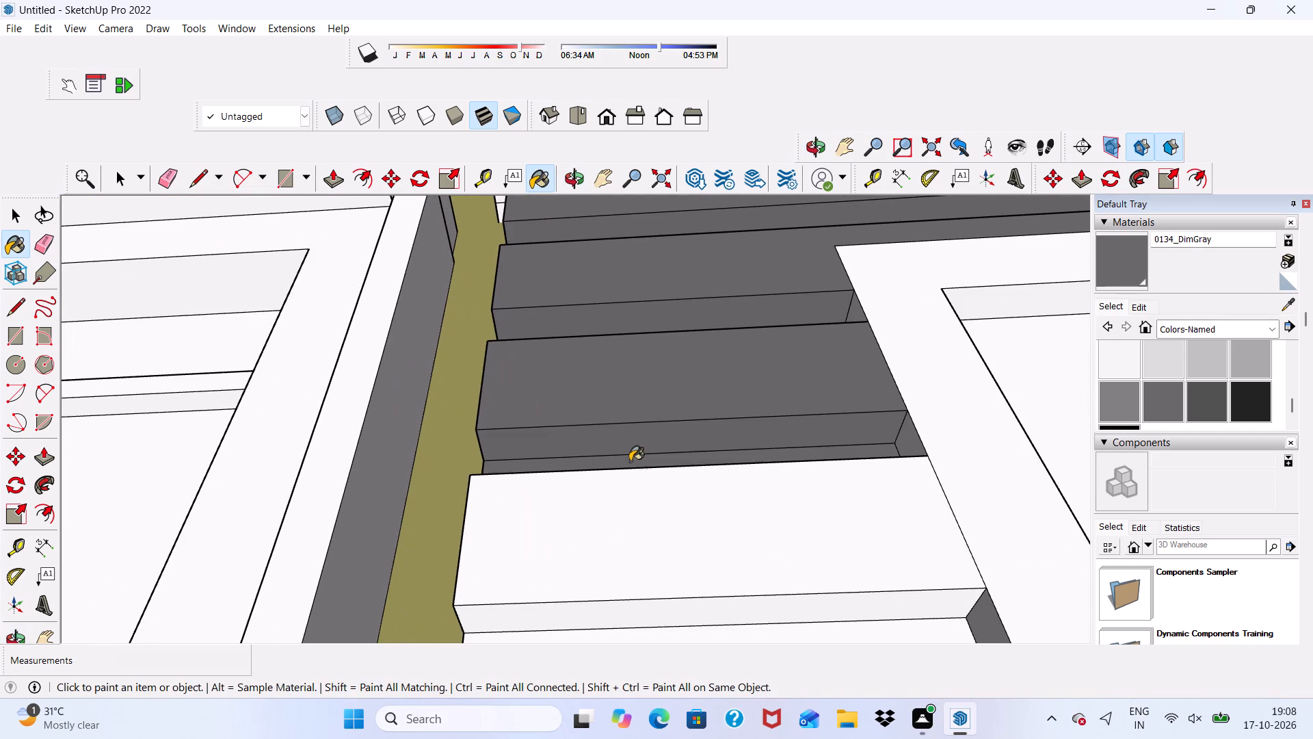
{"action": "left_click", "coordinate": [628, 482]}
{"action": "scroll", "coordinate": [635, 306], "scroll_direction": "down", "scroll_amount": 8}
{"action": "scroll", "coordinate": [636, 439], "scroll_direction": "up", "scroll_amount": 4}
{"action": "left_click", "coordinate": [636, 439]}
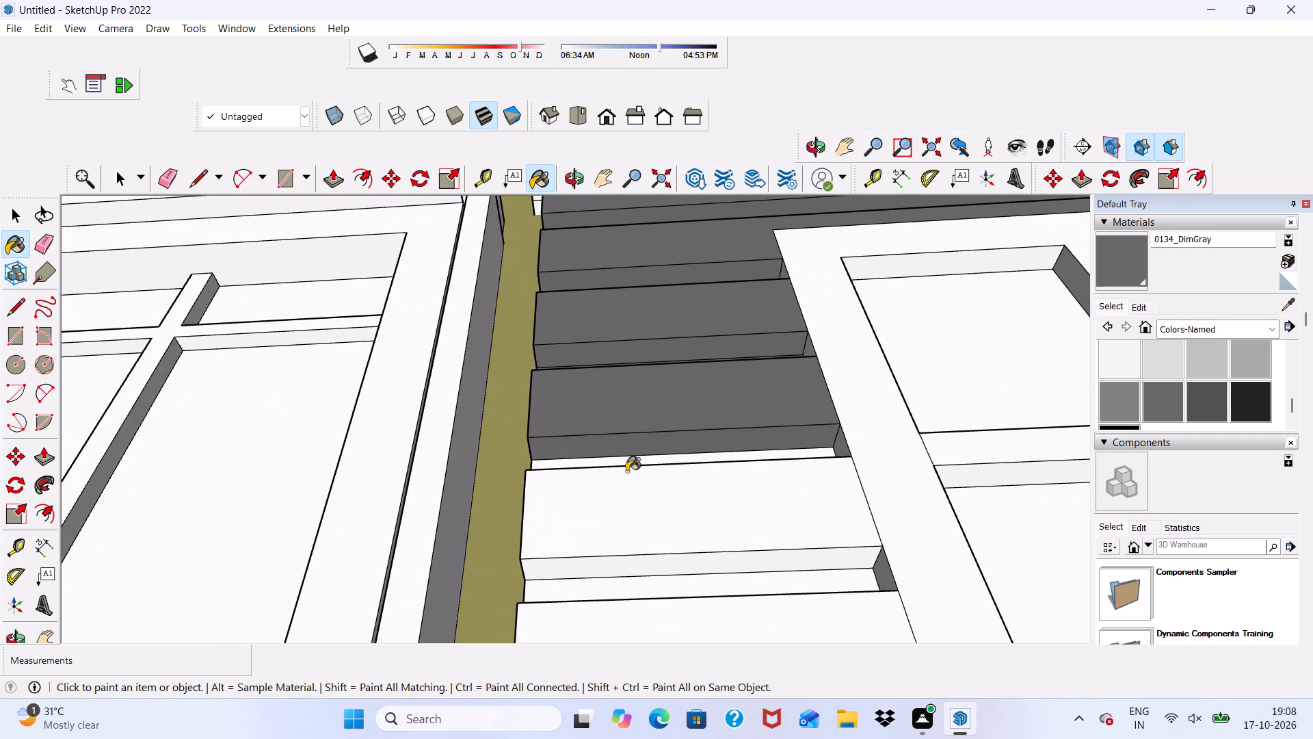
{"action": "left_click", "coordinate": [626, 461]}
{"action": "left_click", "coordinate": [618, 481]}
Paint the underside, recess and front faces of the following siding boards beside the four-pane window with 0134_DimGray.
{"action": "scroll", "coordinate": [618, 383], "scroll_direction": "down", "scroll_amount": 6}
{"action": "middle_click_drag", "start_coordinate": [645, 501], "coordinate": [668, 419]}
{"action": "scroll", "coordinate": [669, 417], "scroll_direction": "up", "scroll_amount": 2}
{"action": "left_click", "coordinate": [669, 409]}
{"action": "left_click", "coordinate": [663, 426]}
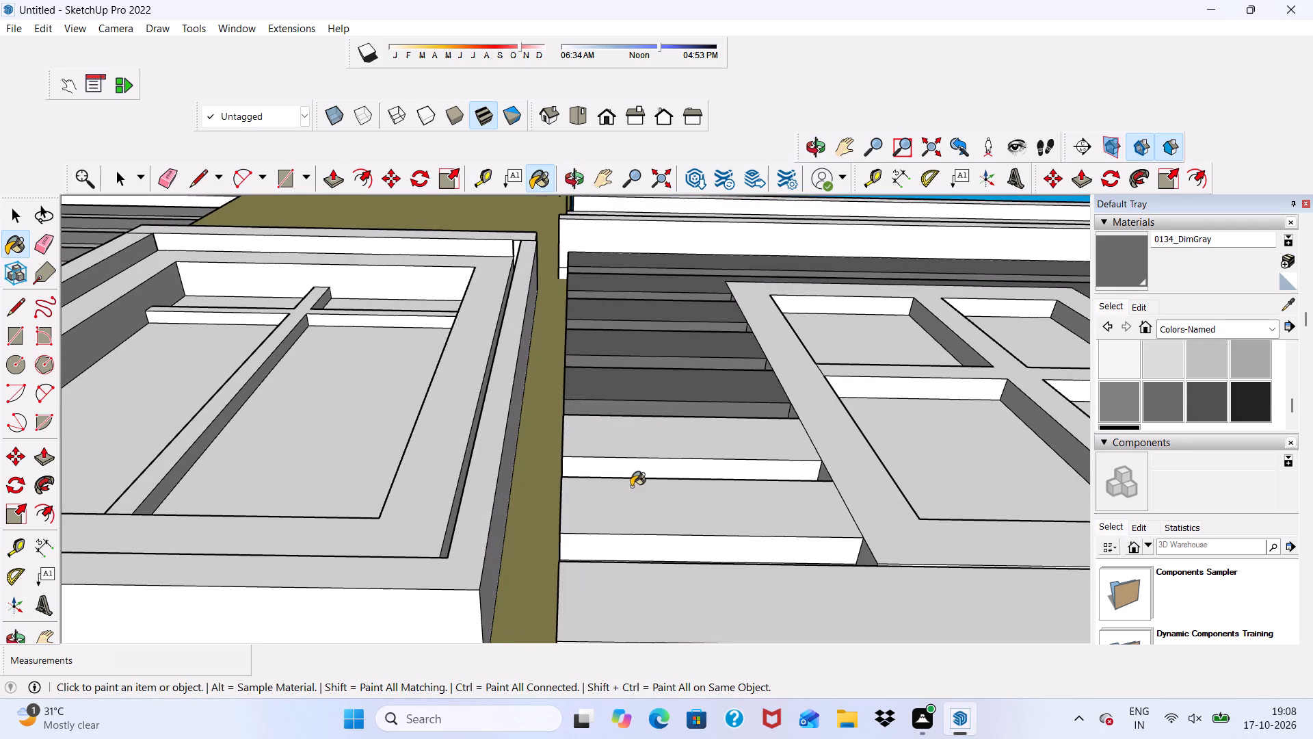
{"action": "left_click", "coordinate": [633, 470]}
{"action": "left_click", "coordinate": [633, 493]}
Paint the remaining white strips on the lower siding boards between the khaki wall and the four-pane window with 0134_DimGray.
{"action": "middle_click_drag", "start_coordinate": [633, 479], "coordinate": [636, 600]}
{"action": "scroll", "coordinate": [636, 600], "scroll_direction": "down", "scroll_amount": 1}
{"action": "scroll", "coordinate": [623, 539], "scroll_direction": "up", "scroll_amount": 1}
{"action": "scroll", "coordinate": [607, 369], "scroll_direction": "down", "scroll_amount": 9}
{"action": "middle_click_drag", "start_coordinate": [694, 407], "coordinate": [676, 586]}
{"action": "scroll", "coordinate": [642, 445], "scroll_direction": "up", "scroll_amount": 1}
{"action": "scroll", "coordinate": [676, 378], "scroll_direction": "up", "scroll_amount": 4}
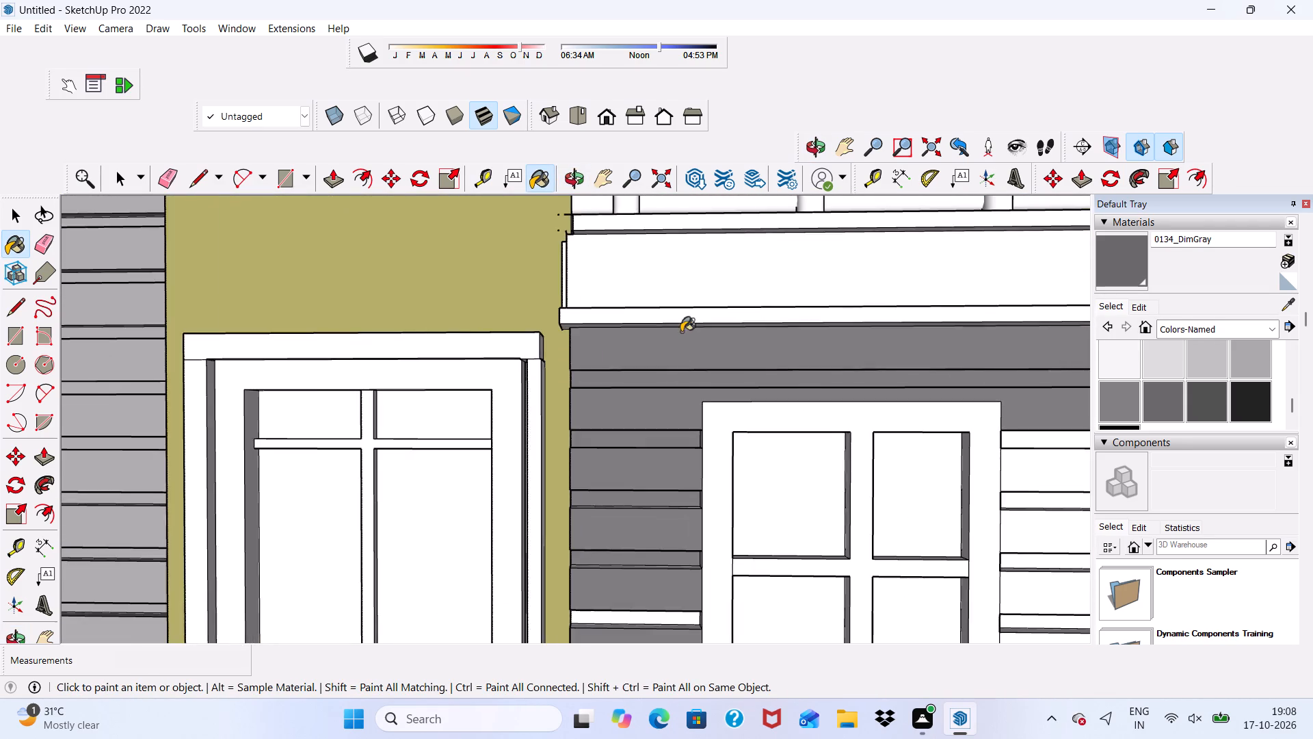
{"action": "scroll", "coordinate": [686, 282], "scroll_direction": "down", "scroll_amount": 4}
{"action": "scroll", "coordinate": [635, 600], "scroll_direction": "up", "scroll_amount": 14}
{"action": "left_click", "coordinate": [634, 549]}
{"action": "scroll", "coordinate": [669, 393], "scroll_direction": "down", "scroll_amount": 10}
{"action": "scroll", "coordinate": [641, 630], "scroll_direction": "up", "scroll_amount": 8}
{"action": "left_click", "coordinate": [662, 502]}
Paint the lowest siding recess beside the four-pane window's bottom corner with 0134_DimGray.
{"action": "scroll", "coordinate": [678, 438], "scroll_direction": "down", "scroll_amount": 9}
{"action": "scroll", "coordinate": [665, 547], "scroll_direction": "up", "scroll_amount": 2}
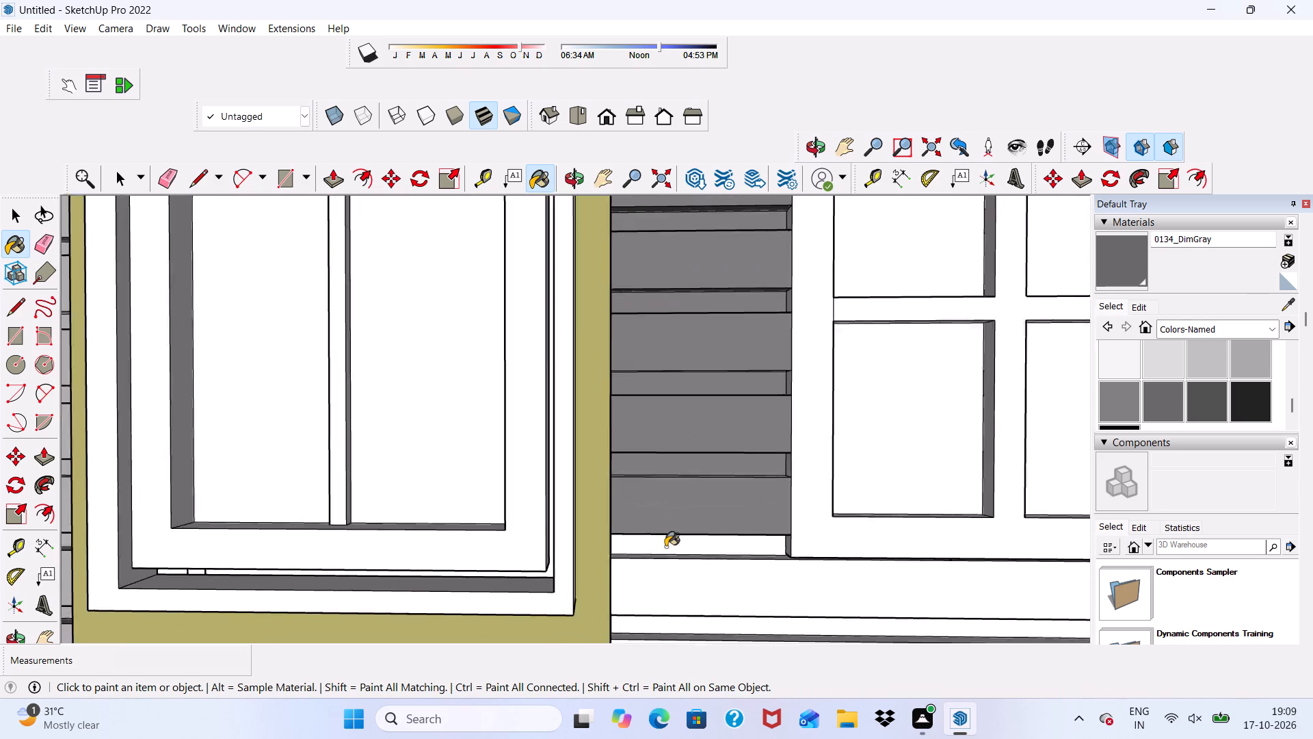
{"action": "scroll", "coordinate": [665, 547], "scroll_direction": "up", "scroll_amount": 6}
{"action": "left_click", "coordinate": [665, 541]}
{"action": "scroll", "coordinate": [672, 471], "scroll_direction": "down", "scroll_amount": 7}
{"action": "scroll", "coordinate": [681, 561], "scroll_direction": "up", "scroll_amount": 1}
{"action": "left_click", "coordinate": [681, 561]}
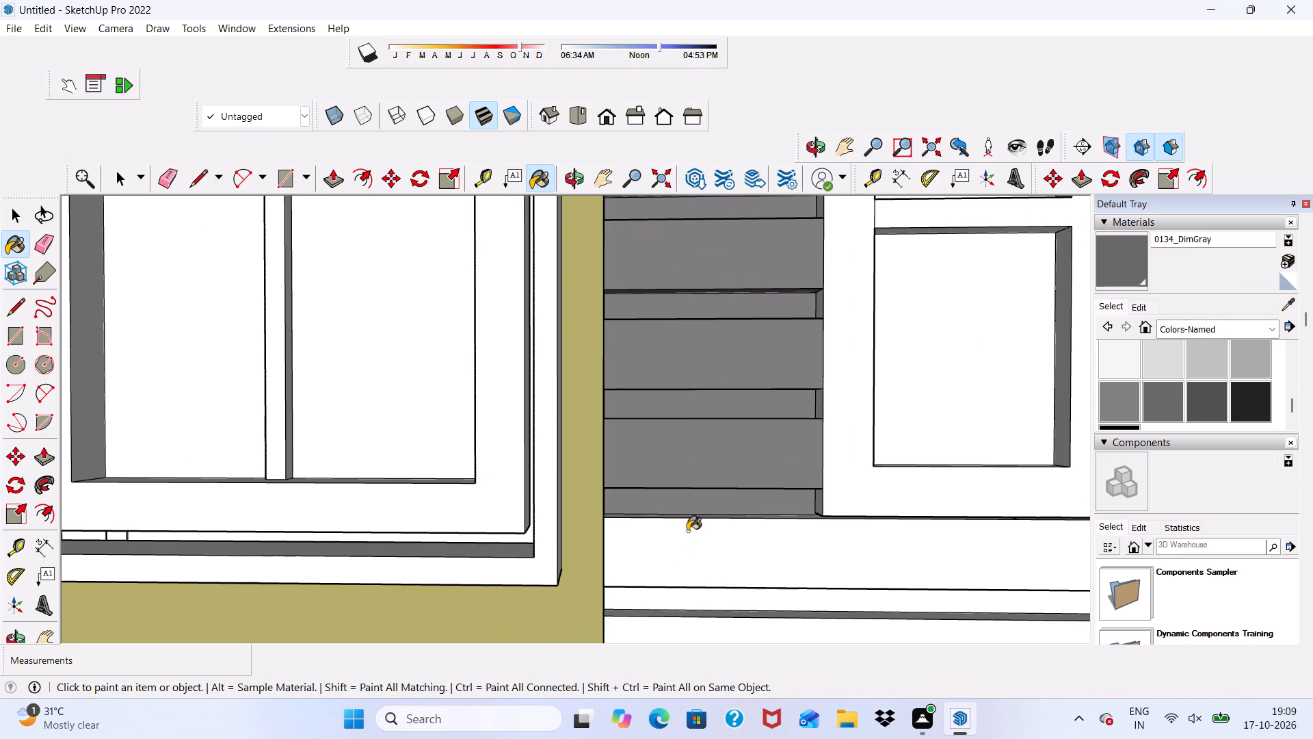
Paint the two full-width siding boards below the window and the underside and recess between them with 0134_DimGray.
{"action": "middle_click_drag", "start_coordinate": [689, 528], "coordinate": [706, 621]}
{"action": "scroll", "coordinate": [700, 539], "scroll_direction": "up", "scroll_amount": 5}
{"action": "left_click", "coordinate": [695, 479]}
{"action": "scroll", "coordinate": [695, 477], "scroll_direction": "down", "scroll_amount": 11}
{"action": "scroll", "coordinate": [730, 542], "scroll_direction": "up", "scroll_amount": 4}
{"action": "middle_click_drag", "start_coordinate": [728, 521], "coordinate": [737, 447]}
{"action": "scroll", "coordinate": [737, 447], "scroll_direction": "up", "scroll_amount": 3}
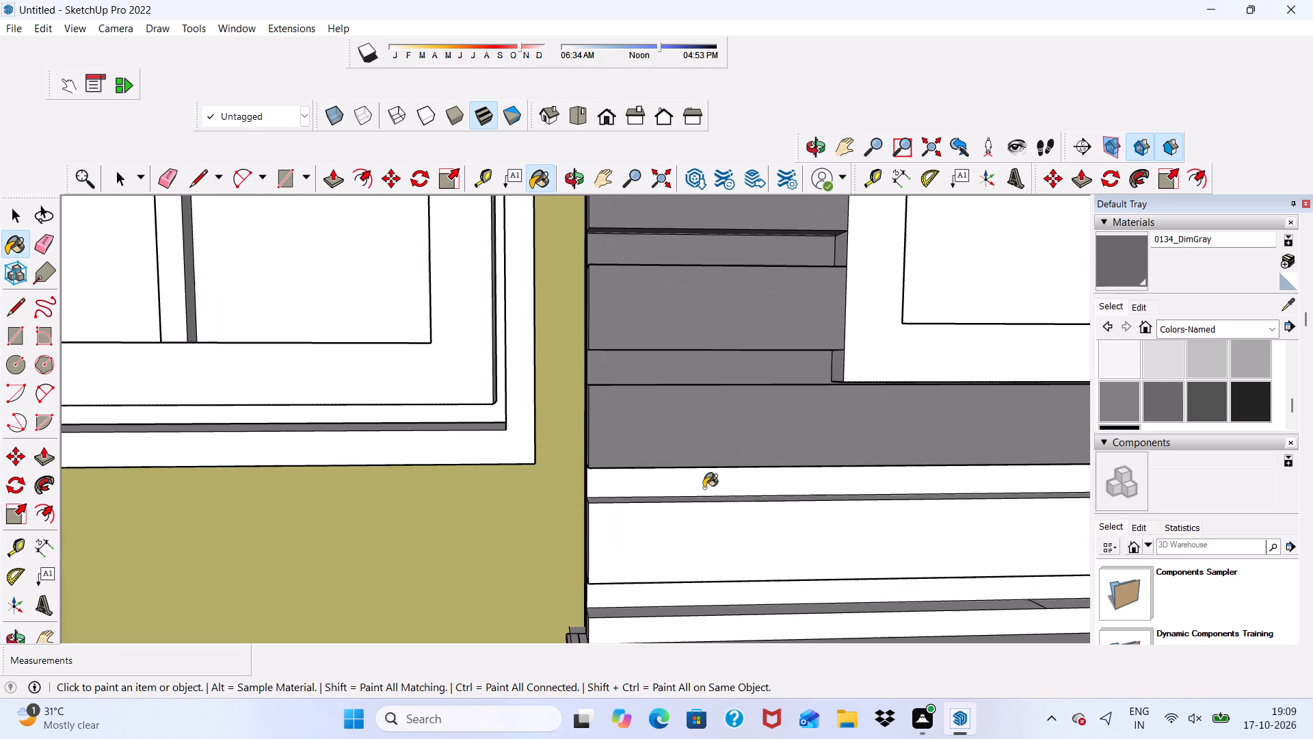
{"action": "left_click", "coordinate": [704, 488]}
{"action": "middle_click_drag", "start_coordinate": [704, 488], "coordinate": [733, 341]}
{"action": "scroll", "coordinate": [717, 437], "scroll_direction": "up", "scroll_amount": 3}
{"action": "left_click", "coordinate": [701, 456]}
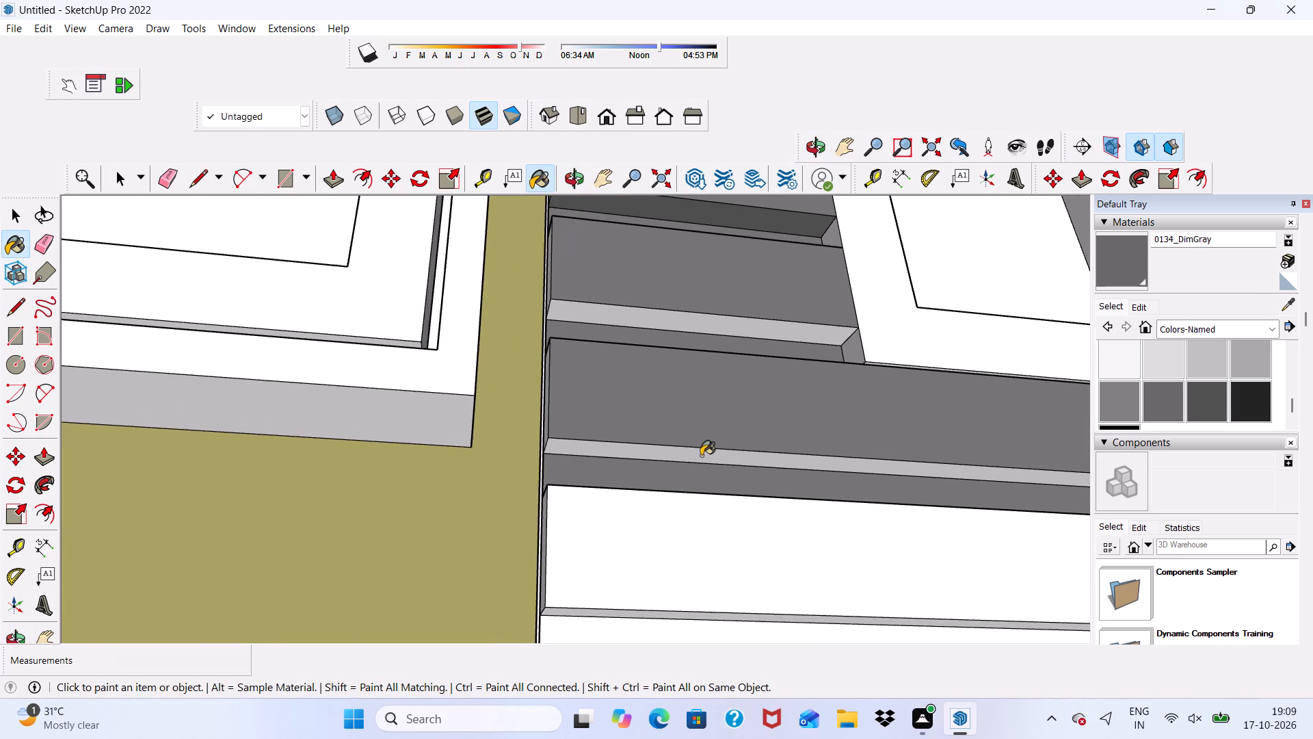
{"action": "scroll", "coordinate": [627, 496], "scroll_direction": "down", "scroll_amount": 4}
{"action": "left_click", "coordinate": [628, 516]}
Paint the second full-width board's underside, the recess beneath it and its end face by the khaki wall with 0134_DimGray.
{"action": "scroll", "coordinate": [628, 554], "scroll_direction": "up", "scroll_amount": 2}
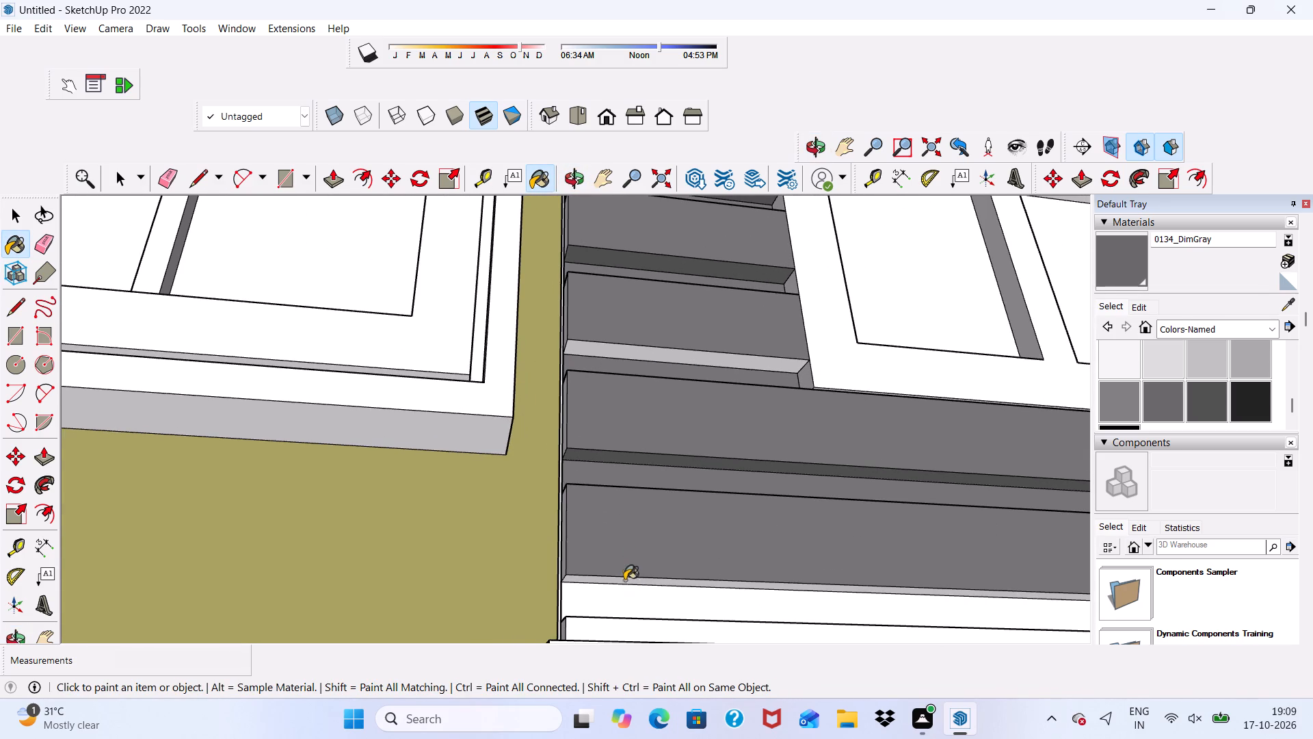
{"action": "left_click", "coordinate": [624, 585]}
{"action": "scroll", "coordinate": [607, 619], "scroll_direction": "up", "scroll_amount": 5}
{"action": "left_click", "coordinate": [607, 619]}
{"action": "scroll", "coordinate": [546, 505], "scroll_direction": "up", "scroll_amount": 2}
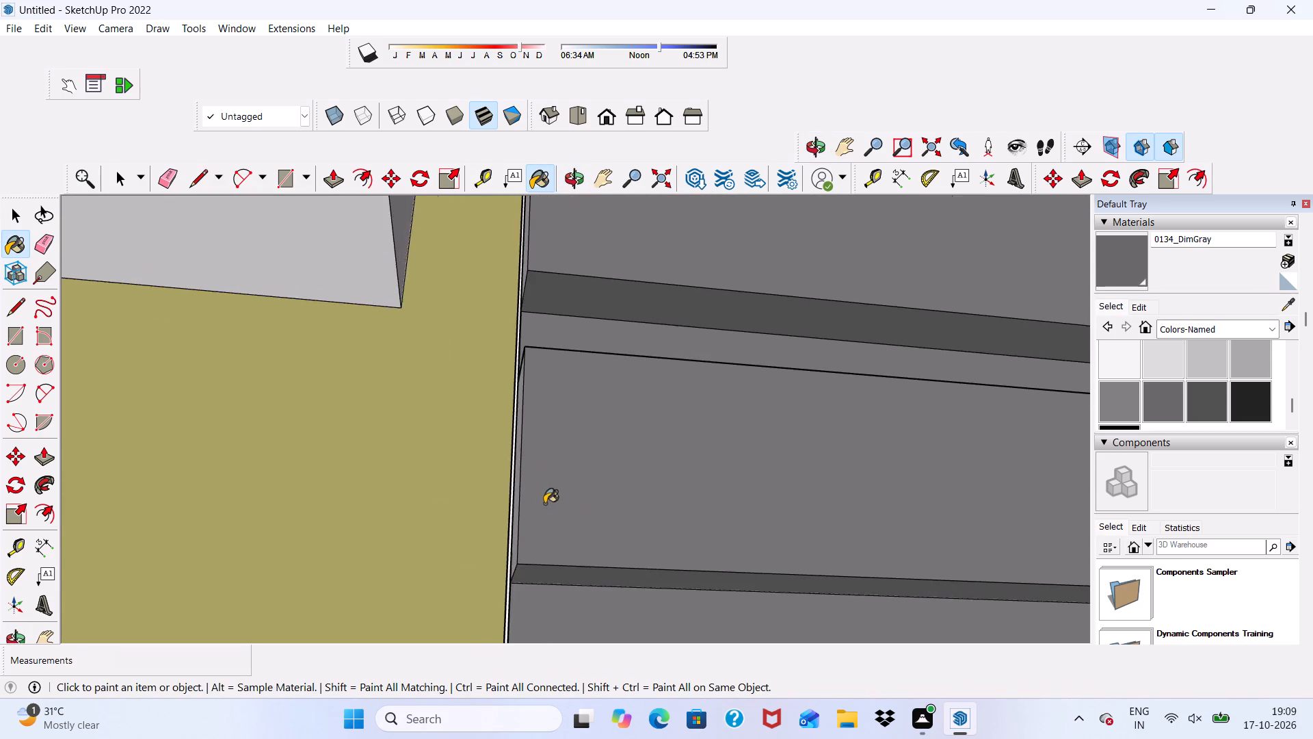
{"action": "scroll", "coordinate": [544, 504], "scroll_direction": "up", "scroll_amount": 9}
{"action": "left_click", "coordinate": [536, 452]}
Paint the bottom siding strip above the balcony slab, including its front, top and end faces, with 0134_DimGray.
{"action": "scroll", "coordinate": [618, 398], "scroll_direction": "down", "scroll_amount": 10}
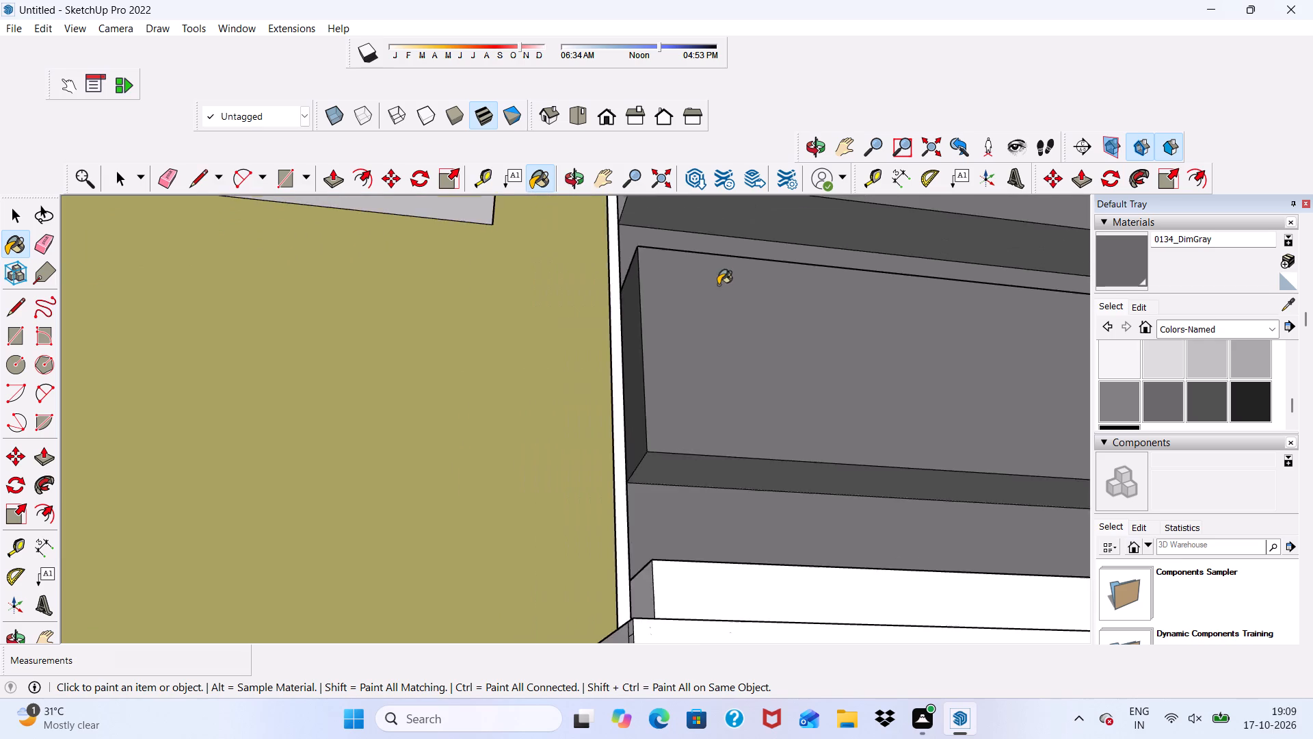
{"action": "scroll", "coordinate": [718, 285], "scroll_direction": "down", "scroll_amount": 7}
{"action": "scroll", "coordinate": [724, 424], "scroll_direction": "up", "scroll_amount": 4}
{"action": "scroll", "coordinate": [724, 424], "scroll_direction": "down", "scroll_amount": 3}
{"action": "middle_click_drag", "start_coordinate": [724, 424], "coordinate": [717, 607]}
{"action": "scroll", "coordinate": [707, 452], "scroll_direction": "up", "scroll_amount": 3}
{"action": "left_click", "coordinate": [715, 430]}
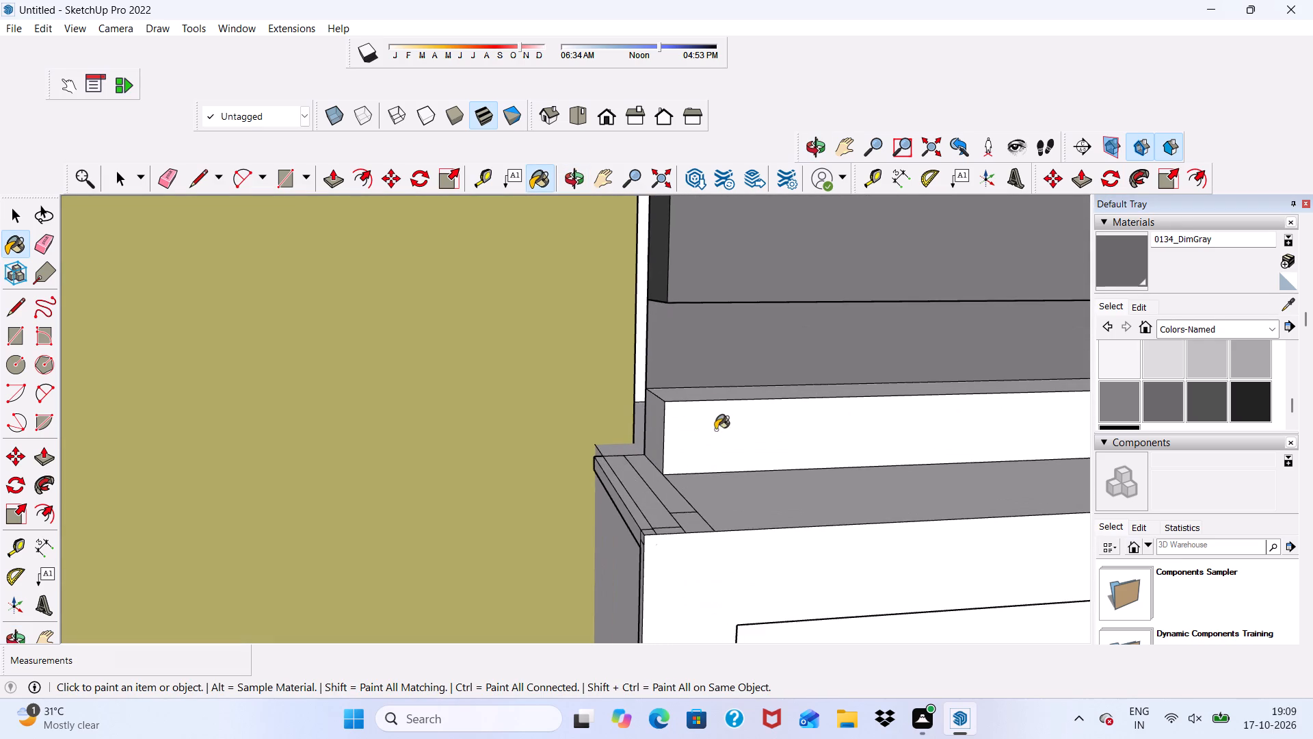
{"action": "scroll", "coordinate": [705, 391], "scroll_direction": "up", "scroll_amount": 5}
{"action": "left_click", "coordinate": [705, 391]}
{"action": "left_click", "coordinate": [621, 427]}
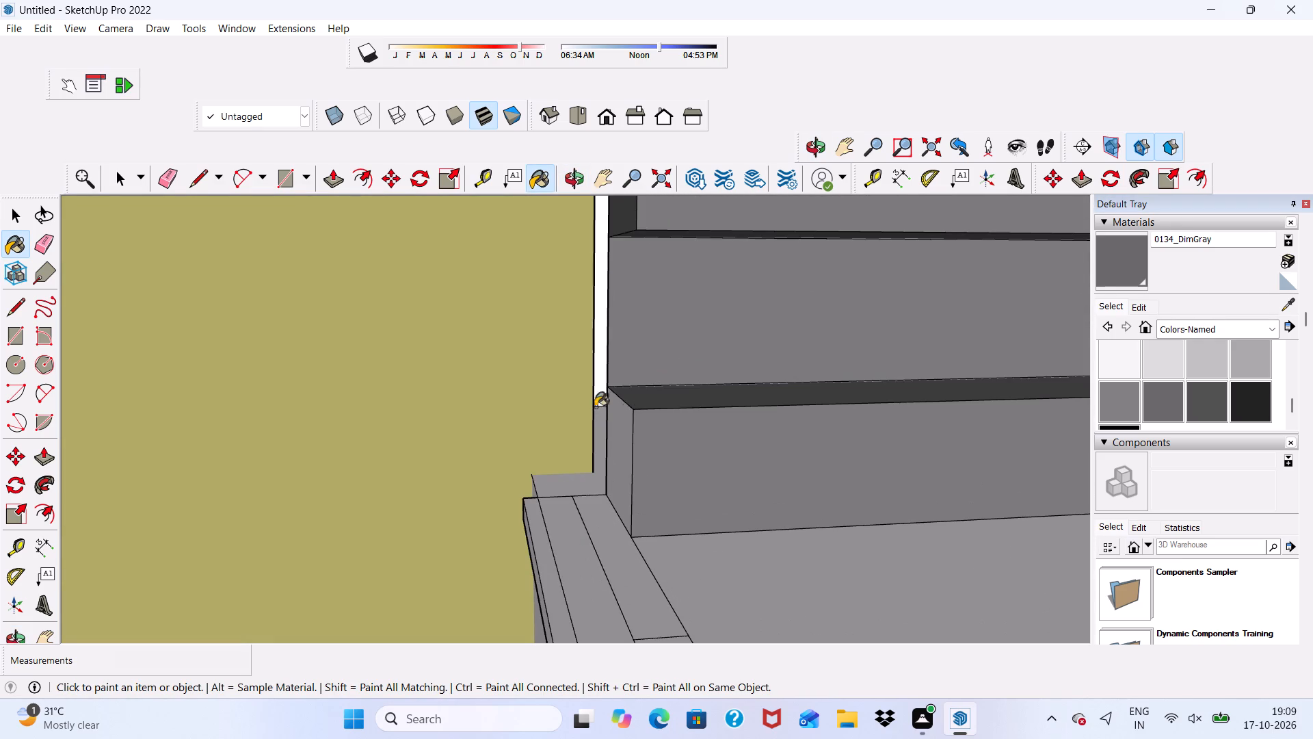
Paint the remaining section of the bottom siding strip's top ledge with 0134_DimGray.
{"action": "scroll", "coordinate": [558, 407], "scroll_direction": "down", "scroll_amount": 20}
{"action": "scroll", "coordinate": [558, 407], "scroll_direction": "down", "scroll_amount": 11}
{"action": "scroll", "coordinate": [801, 446], "scroll_direction": "up", "scroll_amount": 5}
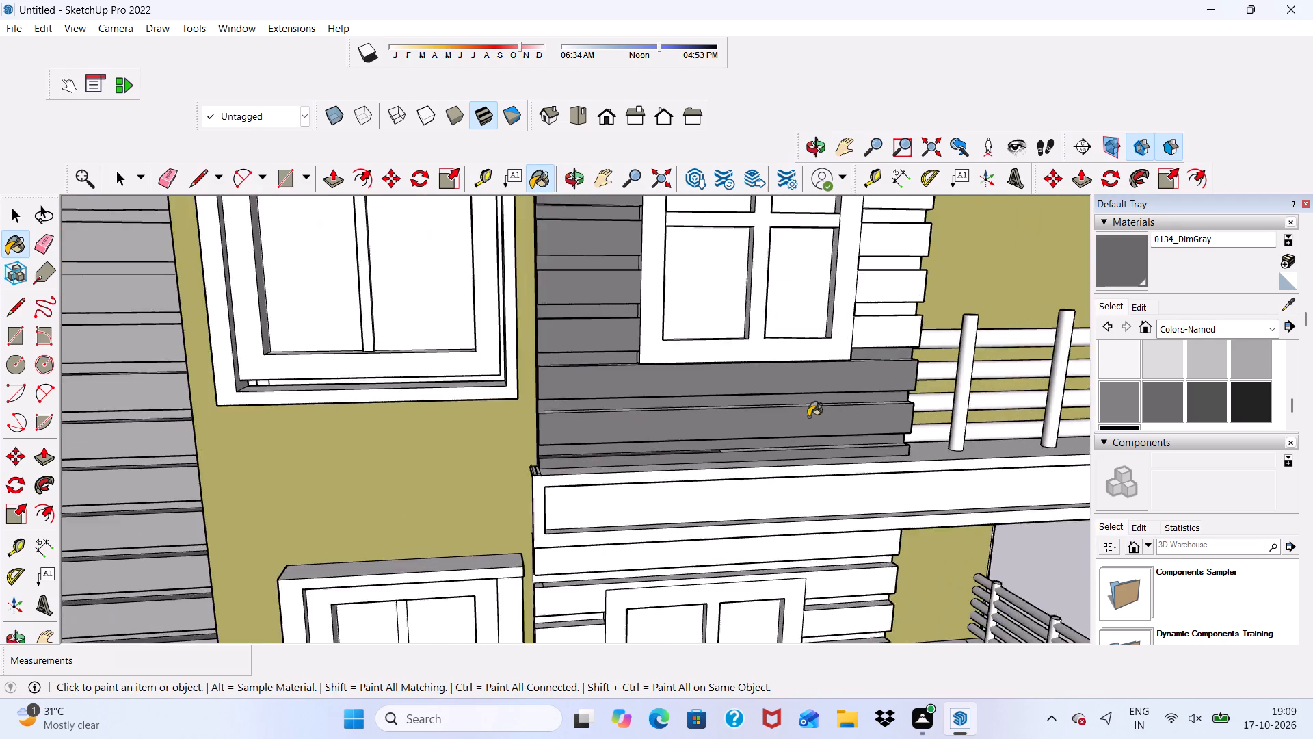
{"action": "scroll", "coordinate": [808, 417], "scroll_direction": "up", "scroll_amount": 5}
{"action": "scroll", "coordinate": [811, 427], "scroll_direction": "down", "scroll_amount": 2}
{"action": "scroll", "coordinate": [805, 458], "scroll_direction": "up", "scroll_amount": 13}
{"action": "left_click", "coordinate": [797, 464]}
{"action": "scroll", "coordinate": [787, 467], "scroll_direction": "down", "scroll_amount": 5}
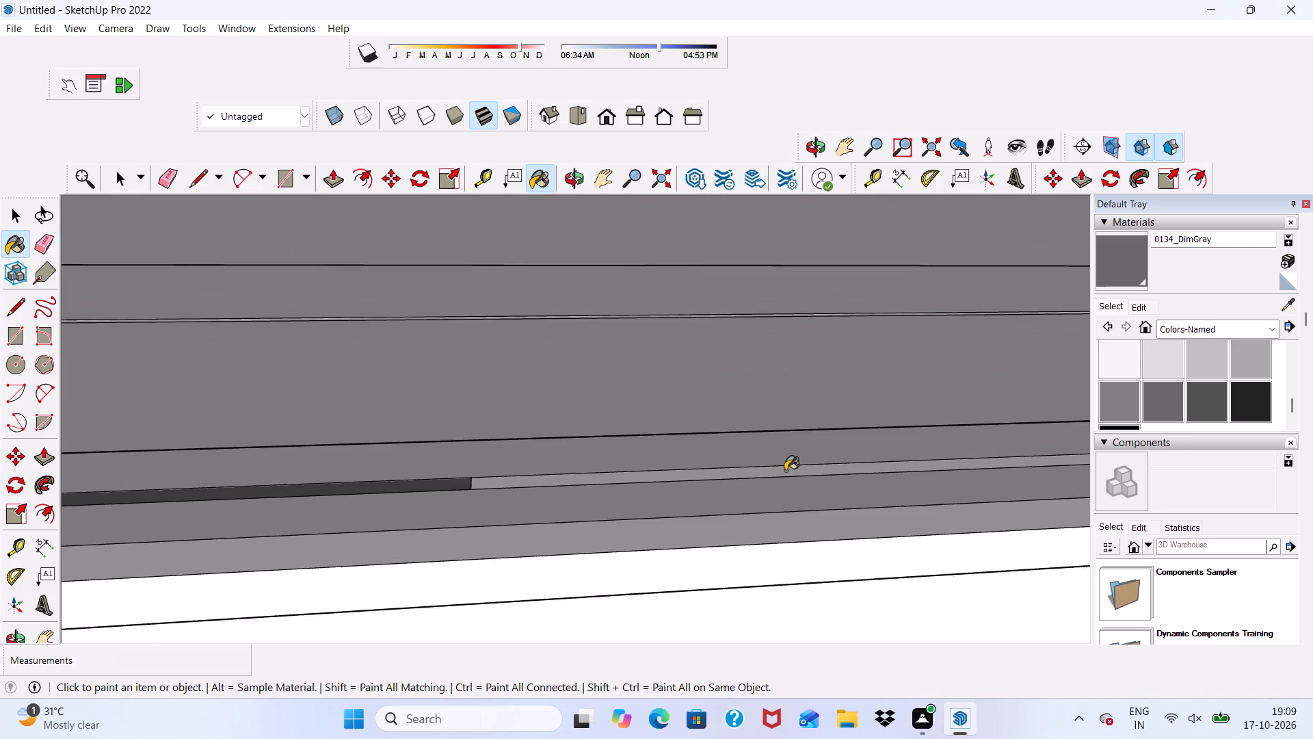
{"action": "scroll", "coordinate": [785, 471], "scroll_direction": "up", "scroll_amount": 5}
{"action": "left_click", "coordinate": [785, 469]}
Paint the top ledges of the full-width siding boards below the window, including the part by its balcony-side corner, with 0134_DimGray.
{"action": "scroll", "coordinate": [785, 469], "scroll_direction": "down", "scroll_amount": 11}
{"action": "middle_click_drag", "start_coordinate": [737, 413], "coordinate": [737, 419]}
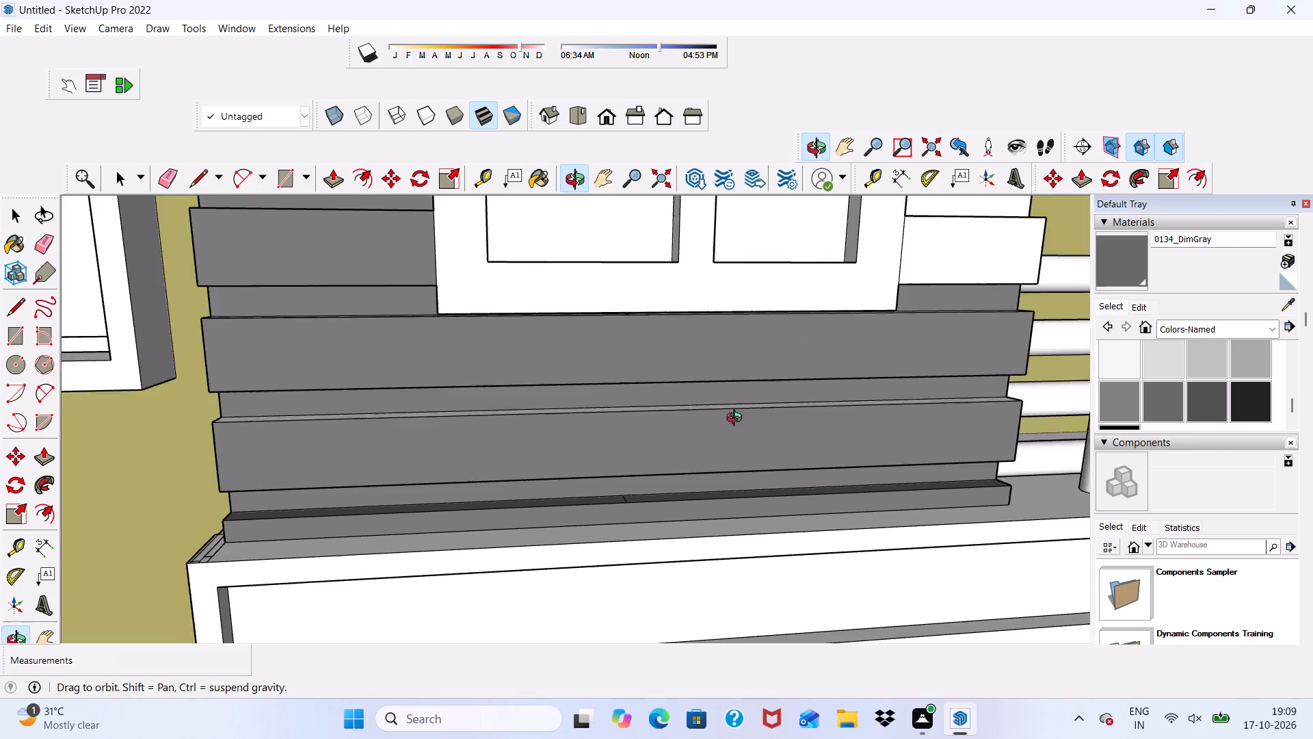
{"action": "middle_click_drag", "start_coordinate": [737, 419], "coordinate": [743, 489]}
{"action": "scroll", "coordinate": [715, 409], "scroll_direction": "up", "scroll_amount": 4}
{"action": "left_click", "coordinate": [706, 424]}
{"action": "scroll", "coordinate": [705, 425], "scroll_direction": "down", "scroll_amount": 7}
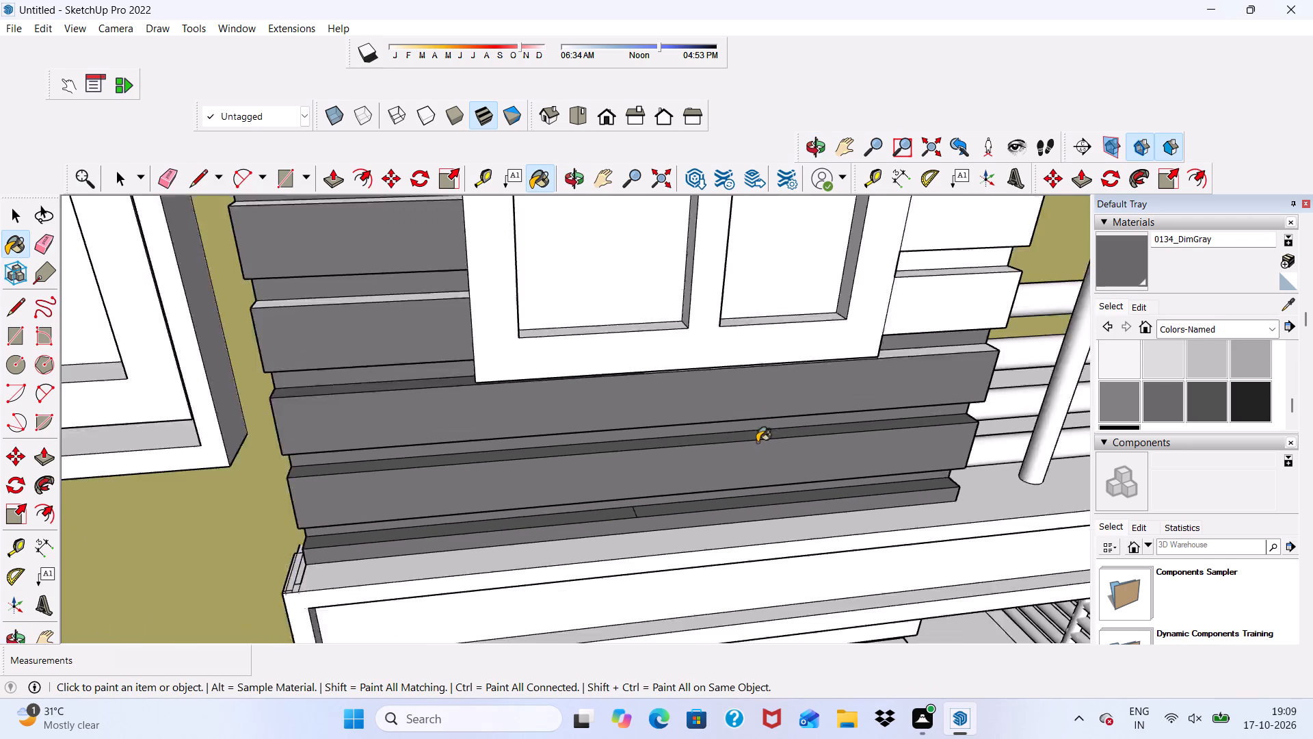
{"action": "scroll", "coordinate": [757, 442], "scroll_direction": "down", "scroll_amount": 2}
{"action": "scroll", "coordinate": [868, 404], "scroll_direction": "up", "scroll_amount": 5}
{"action": "left_click", "coordinate": [888, 358]}
Paint the top ledges of two lower siding boards between the khaki wall and the four-pane window with 0134_DimGray.
{"action": "scroll", "coordinate": [881, 370], "scroll_direction": "down", "scroll_amount": 2}
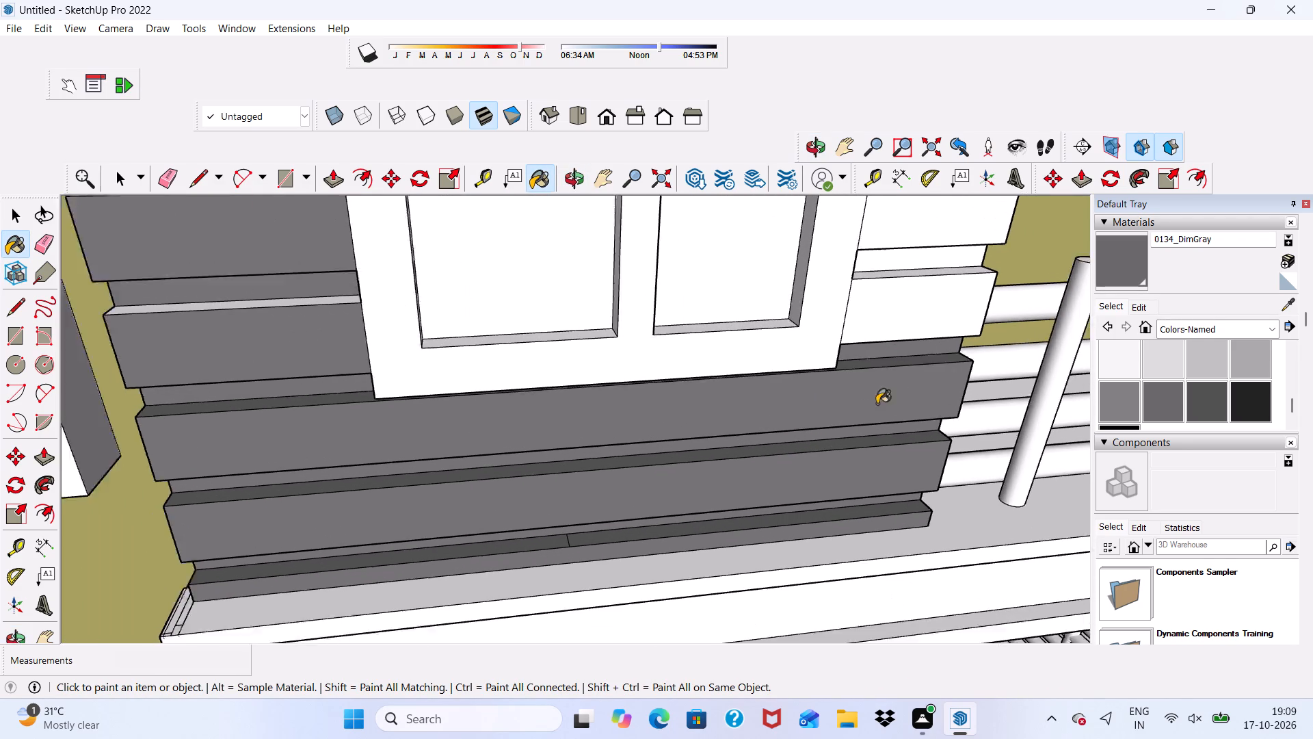
{"action": "scroll", "coordinate": [877, 404], "scroll_direction": "down", "scroll_amount": 2}
{"action": "scroll", "coordinate": [735, 472], "scroll_direction": "down", "scroll_amount": 4}
{"action": "scroll", "coordinate": [544, 388], "scroll_direction": "up", "scroll_amount": 8}
{"action": "scroll", "coordinate": [475, 385], "scroll_direction": "down", "scroll_amount": 2}
{"action": "scroll", "coordinate": [475, 390], "scroll_direction": "up", "scroll_amount": 3}
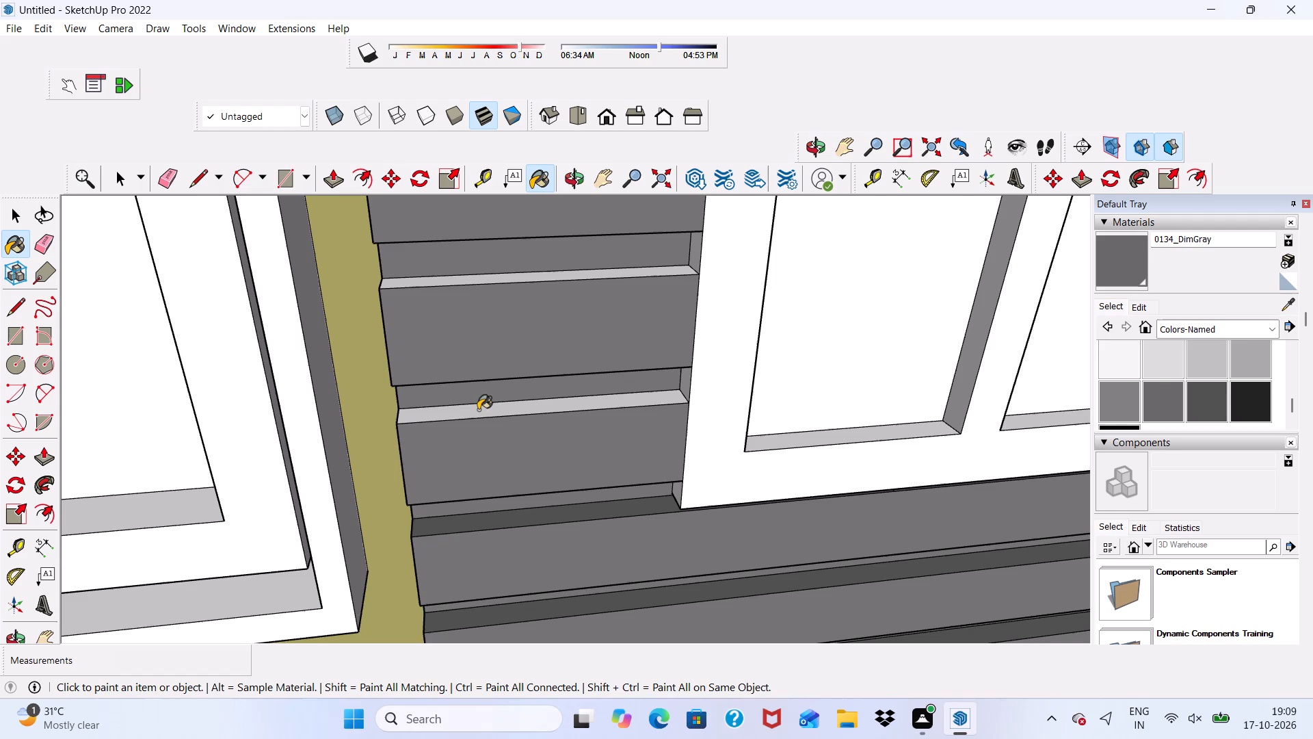
{"action": "left_click", "coordinate": [478, 410]}
{"action": "left_click", "coordinate": [491, 275]}
{"action": "scroll", "coordinate": [516, 352], "scroll_direction": "down", "scroll_amount": 10}
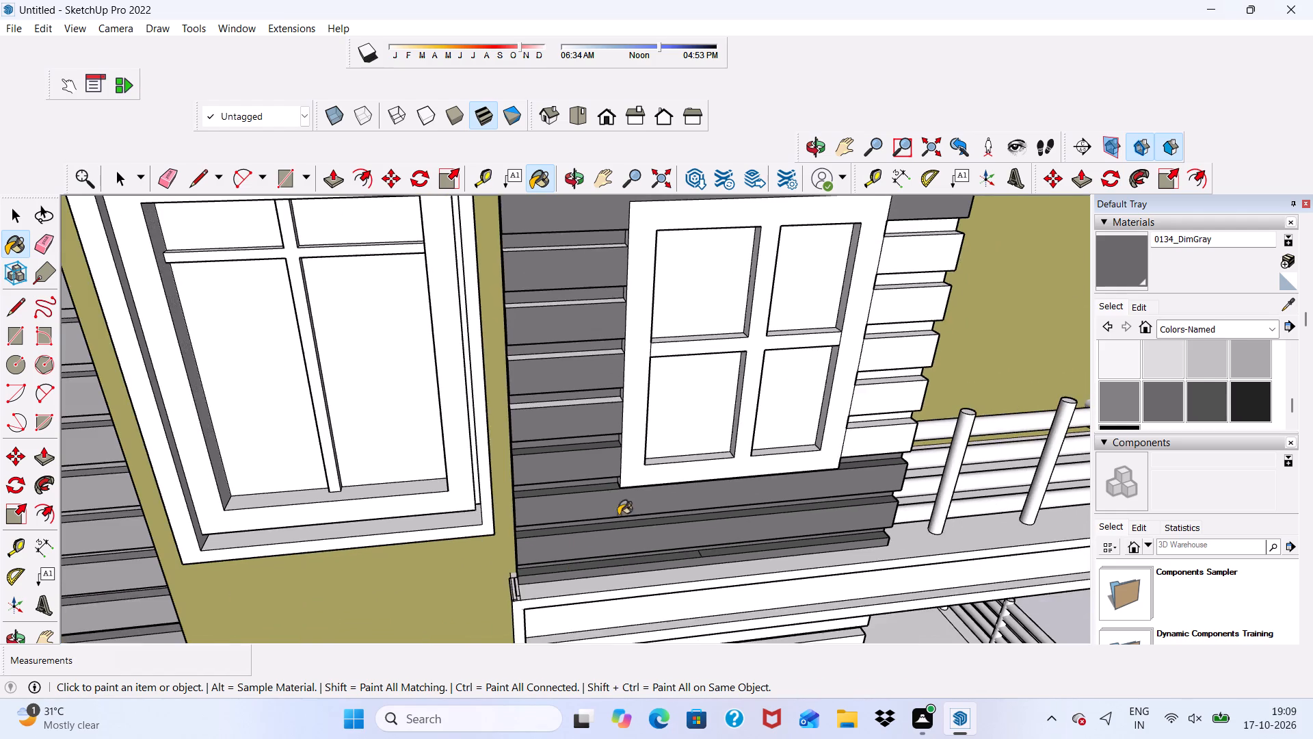
Paint four more siding board ledges between the khaki wall and the four-pane window with 0134_DimGray.
{"action": "scroll", "coordinate": [559, 266], "scroll_direction": "up", "scroll_amount": 7}
{"action": "scroll", "coordinate": [559, 231], "scroll_direction": "down", "scroll_amount": 3}
{"action": "middle_click_drag", "start_coordinate": [561, 231], "coordinate": [581, 330]}
{"action": "scroll", "coordinate": [581, 330], "scroll_direction": "up", "scroll_amount": 3}
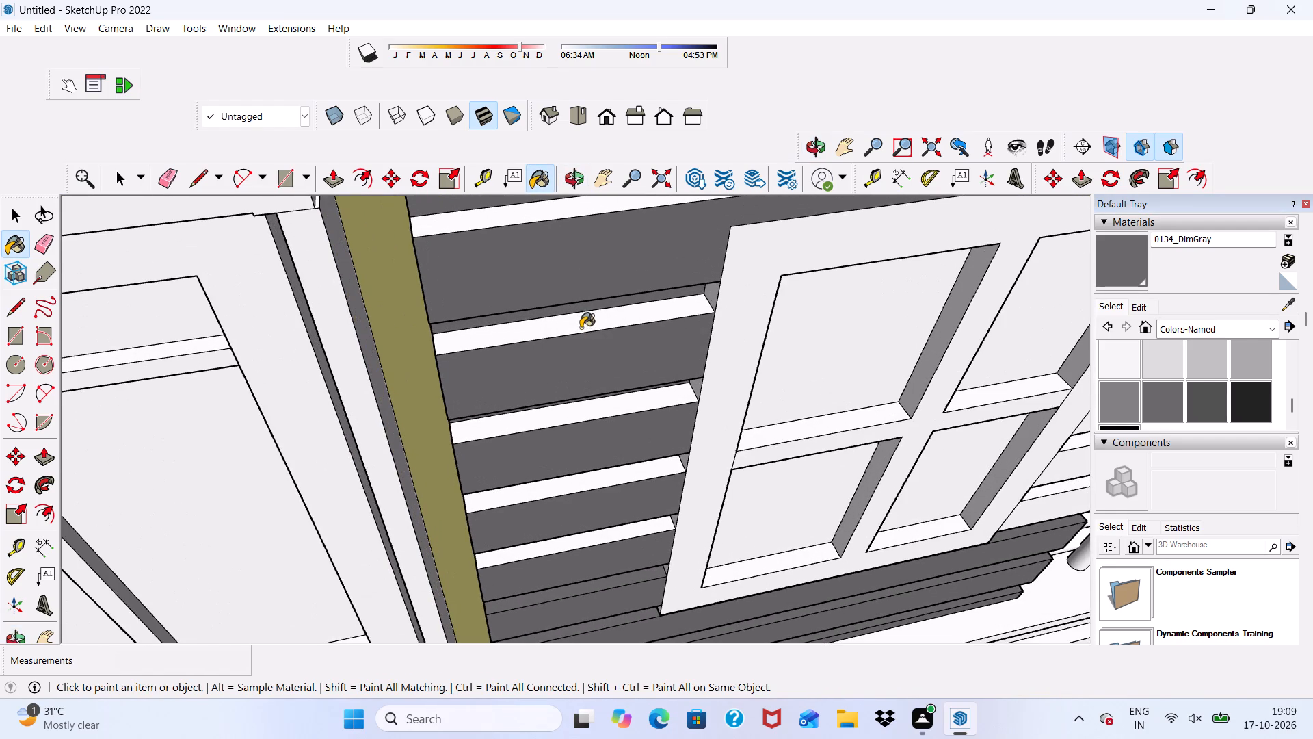
{"action": "left_click", "coordinate": [581, 328]}
{"action": "left_click", "coordinate": [581, 415]}
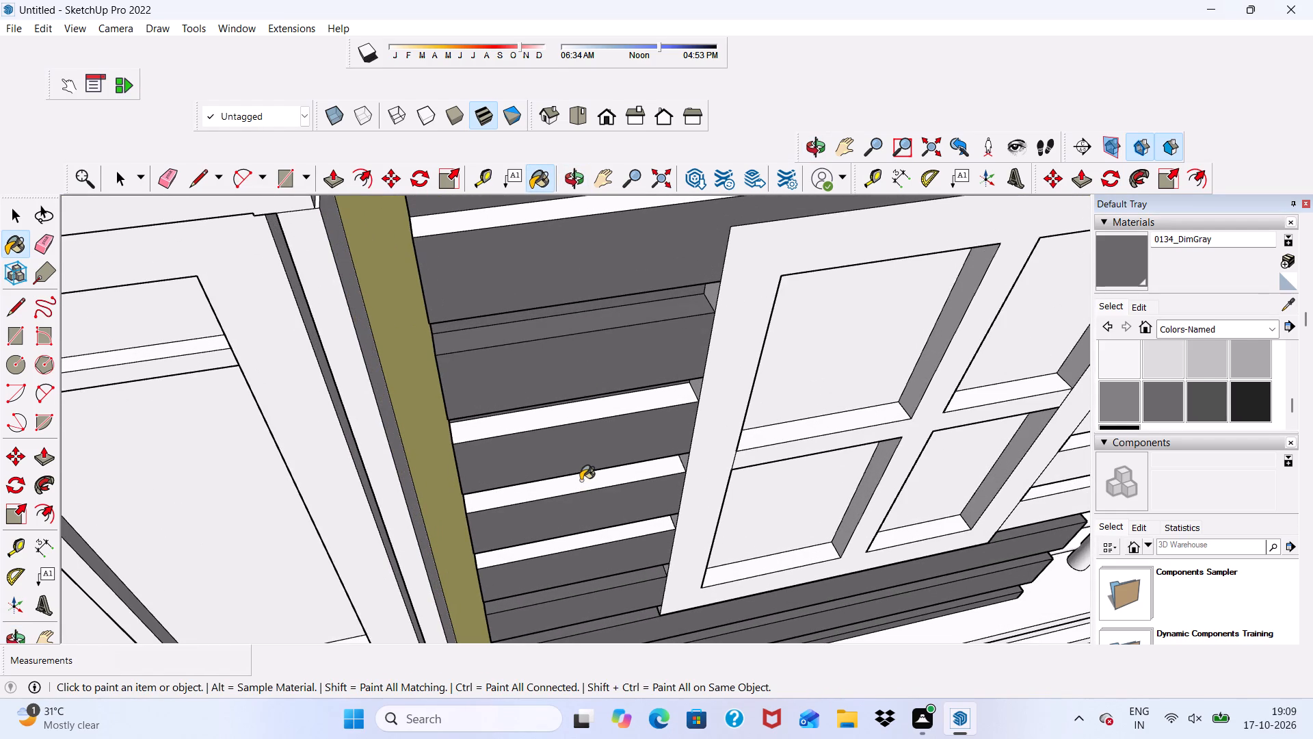
{"action": "left_click", "coordinate": [581, 480]}
{"action": "left_click", "coordinate": [575, 536]}
Paint the long siding ledge just above the four-pane window with 0134_DimGray.
{"action": "scroll", "coordinate": [575, 541], "scroll_direction": "down", "scroll_amount": 4}
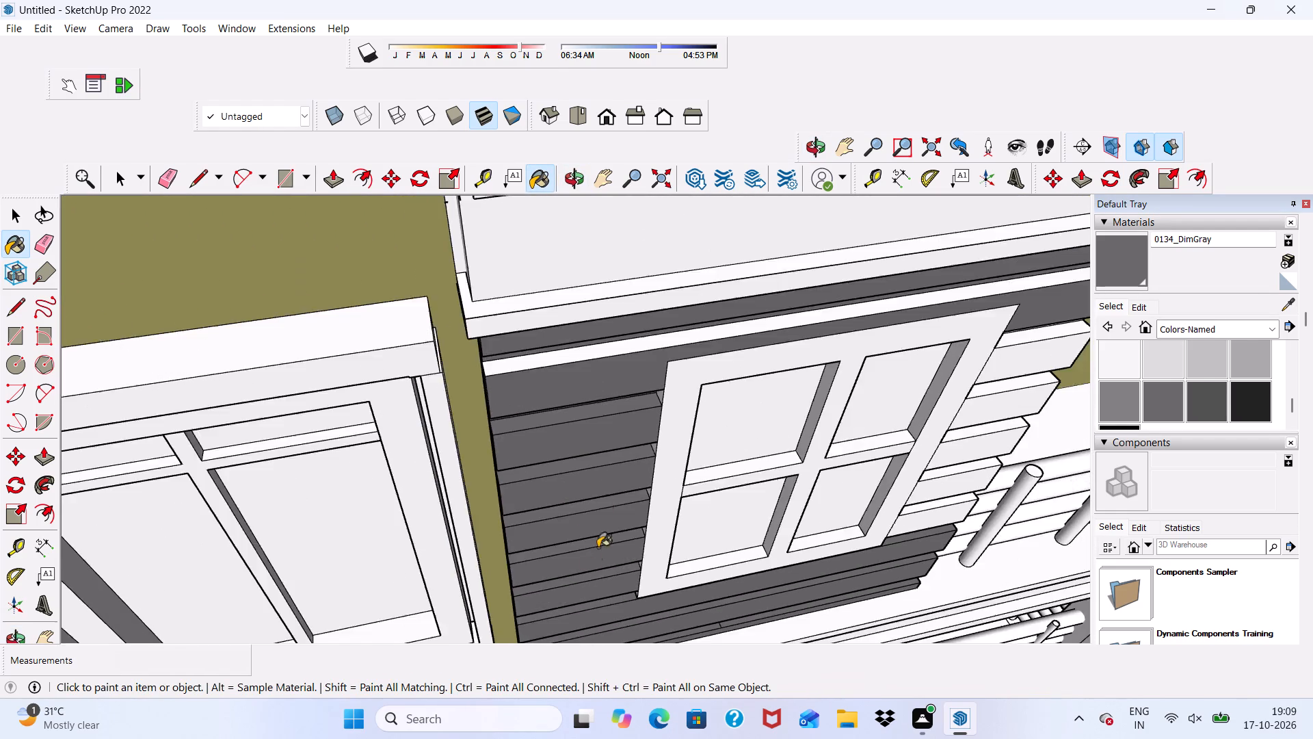
{"action": "scroll", "coordinate": [598, 547], "scroll_direction": "down", "scroll_amount": 6}
{"action": "middle_click_drag", "start_coordinate": [602, 478], "coordinate": [607, 378]}
{"action": "scroll", "coordinate": [605, 300], "scroll_direction": "up", "scroll_amount": 11}
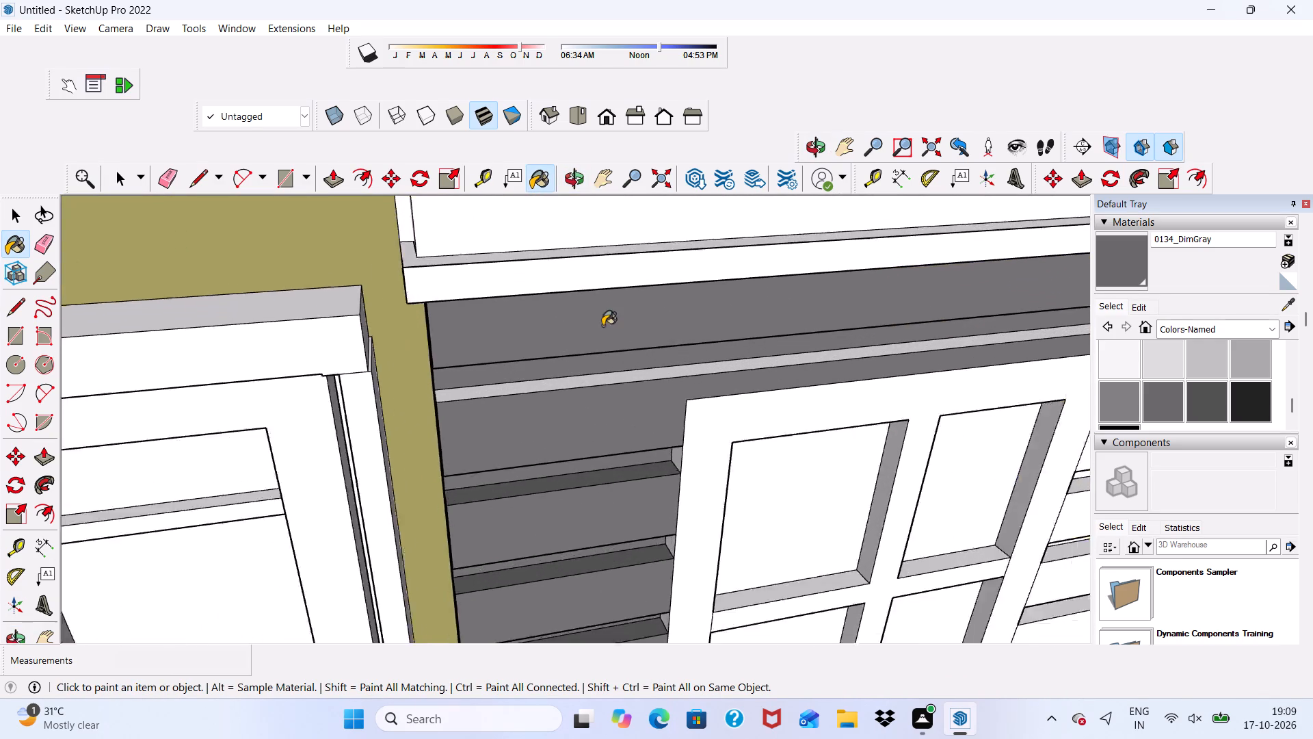
{"action": "scroll", "coordinate": [602, 326], "scroll_direction": "up", "scroll_amount": 6}
{"action": "left_click", "coordinate": [601, 391]}
Paint the underside of the lowest short siding board beside the four-pane window with 0134_DimGray.
{"action": "scroll", "coordinate": [589, 414], "scroll_direction": "down", "scroll_amount": 9}
{"action": "middle_click_drag", "start_coordinate": [583, 461], "coordinate": [581, 369]}
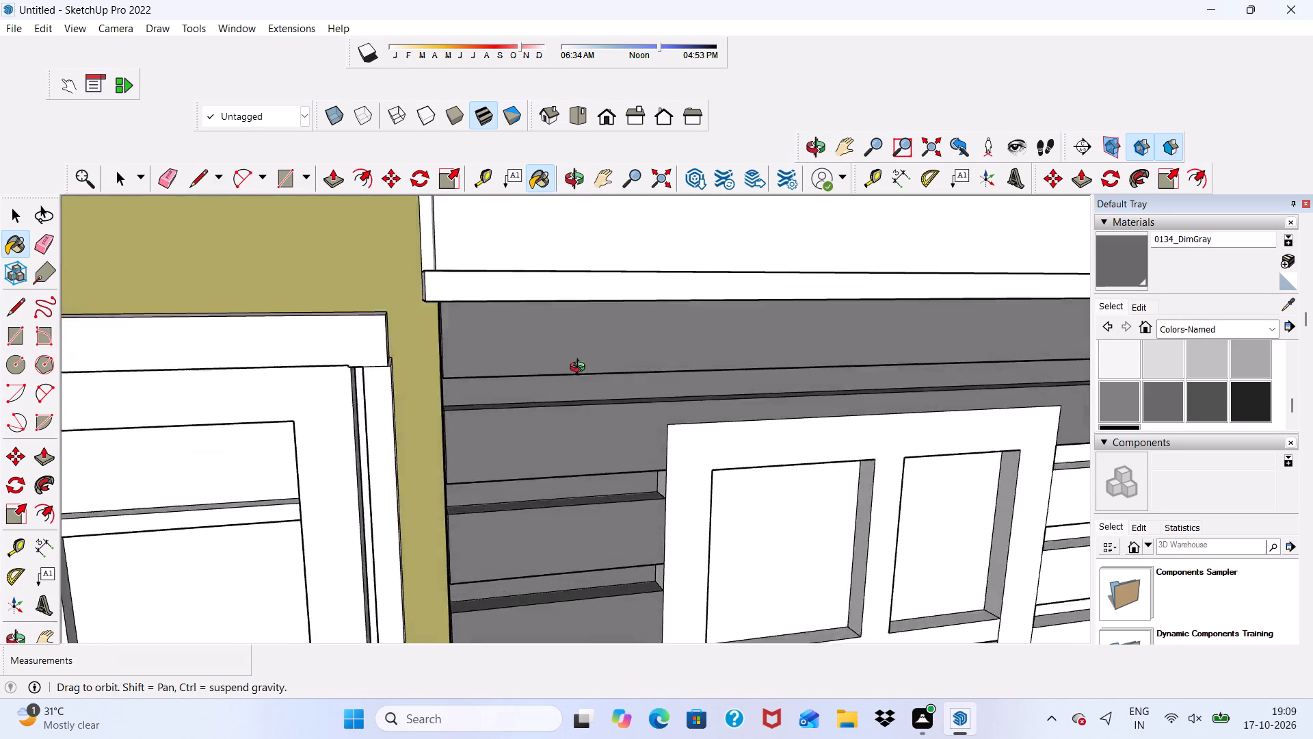
{"action": "middle_click_drag", "start_coordinate": [581, 369], "coordinate": [581, 237]}
{"action": "scroll", "coordinate": [581, 237], "scroll_direction": "up", "scroll_amount": 1}
{"action": "scroll", "coordinate": [542, 296], "scroll_direction": "down", "scroll_amount": 10}
{"action": "middle_click_drag", "start_coordinate": [726, 532], "coordinate": [590, 480]}
{"action": "scroll", "coordinate": [602, 430], "scroll_direction": "down", "scroll_amount": 5}
{"action": "scroll", "coordinate": [482, 547], "scroll_direction": "up", "scroll_amount": 19}
{"action": "left_click", "coordinate": [527, 497]}
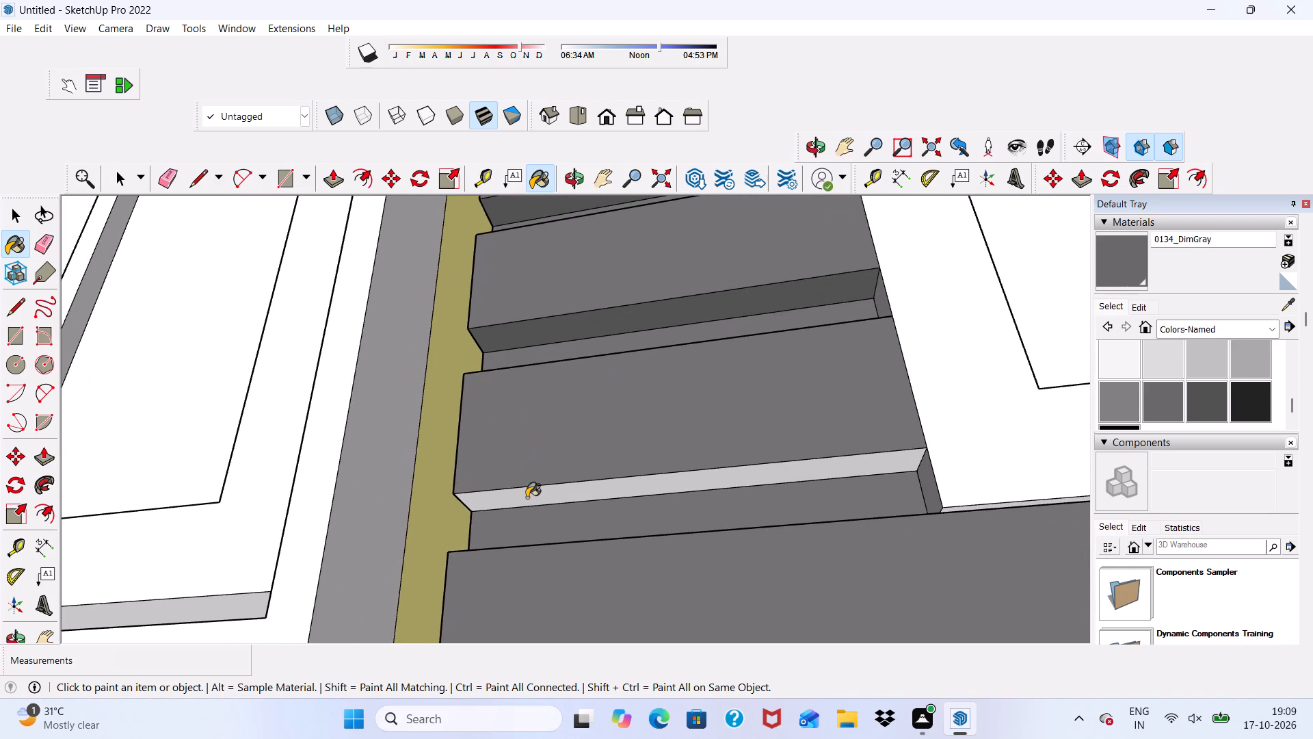
Paint the top siding board on the railing side of the four-pane window, and the recess above it, with 0134_DimGray.
{"action": "scroll", "coordinate": [590, 411], "scroll_direction": "down", "scroll_amount": 5}
{"action": "scroll", "coordinate": [651, 434], "scroll_direction": "down", "scroll_amount": 1}
{"action": "middle_click_drag", "start_coordinate": [667, 534], "coordinate": [667, 667]}
{"action": "scroll", "coordinate": [667, 667], "scroll_direction": "down", "scroll_amount": 1}
{"action": "scroll", "coordinate": [583, 421], "scroll_direction": "down", "scroll_amount": 3}
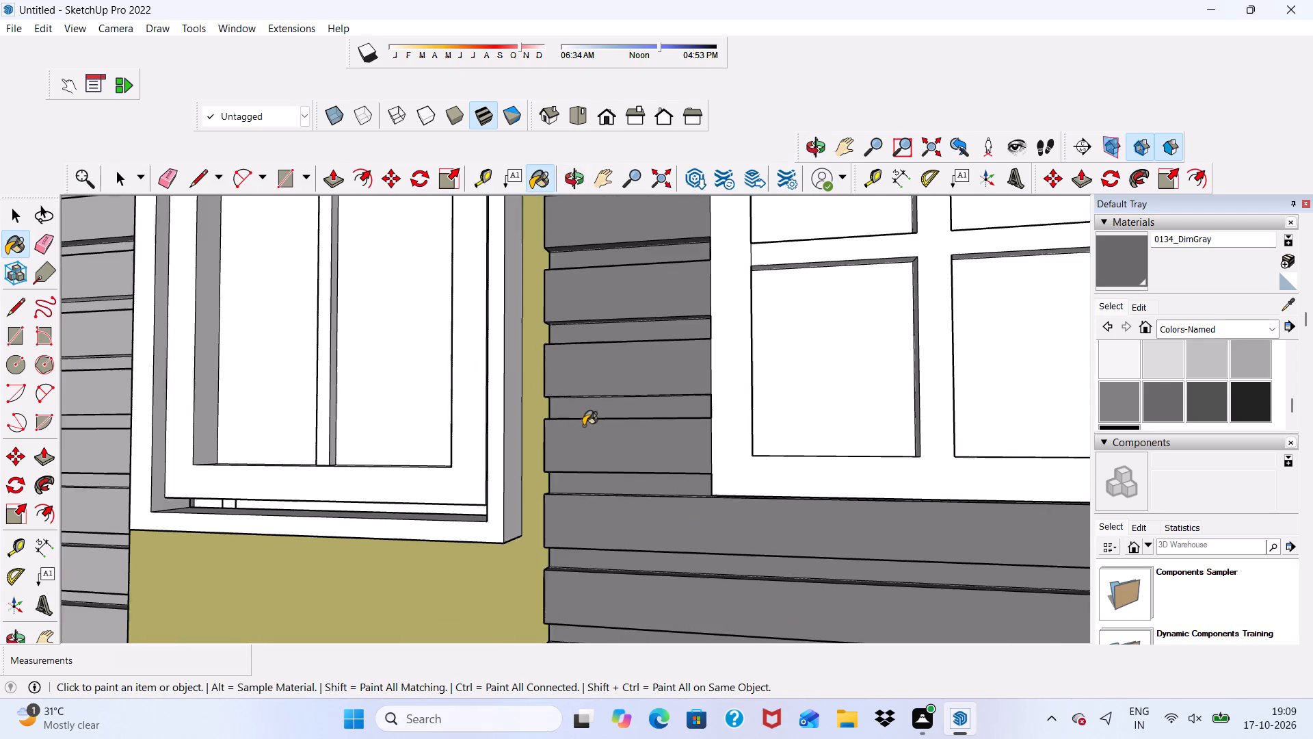
{"action": "scroll", "coordinate": [583, 426], "scroll_direction": "down", "scroll_amount": 12}
{"action": "scroll", "coordinate": [744, 396], "scroll_direction": "up", "scroll_amount": 5}
{"action": "scroll", "coordinate": [858, 276], "scroll_direction": "up", "scroll_amount": 6}
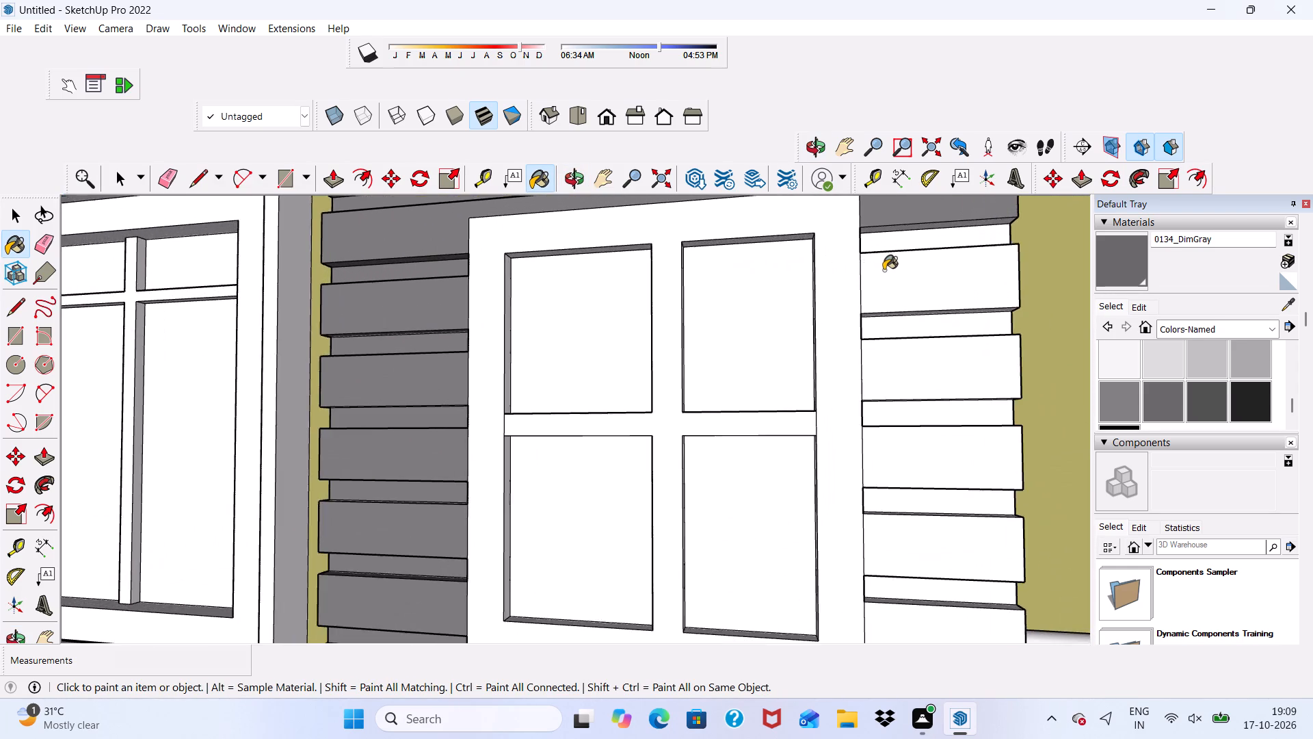
{"action": "scroll", "coordinate": [884, 270], "scroll_direction": "up", "scroll_amount": 6}
{"action": "middle_click", "coordinate": [882, 270]}
{"action": "left_click", "coordinate": [882, 270]}
{"action": "scroll", "coordinate": [858, 270], "scroll_direction": "up", "scroll_amount": 1}
{"action": "scroll", "coordinate": [741, 328], "scroll_direction": "down", "scroll_amount": 4}
{"action": "scroll", "coordinate": [808, 246], "scroll_direction": "up", "scroll_amount": 5}
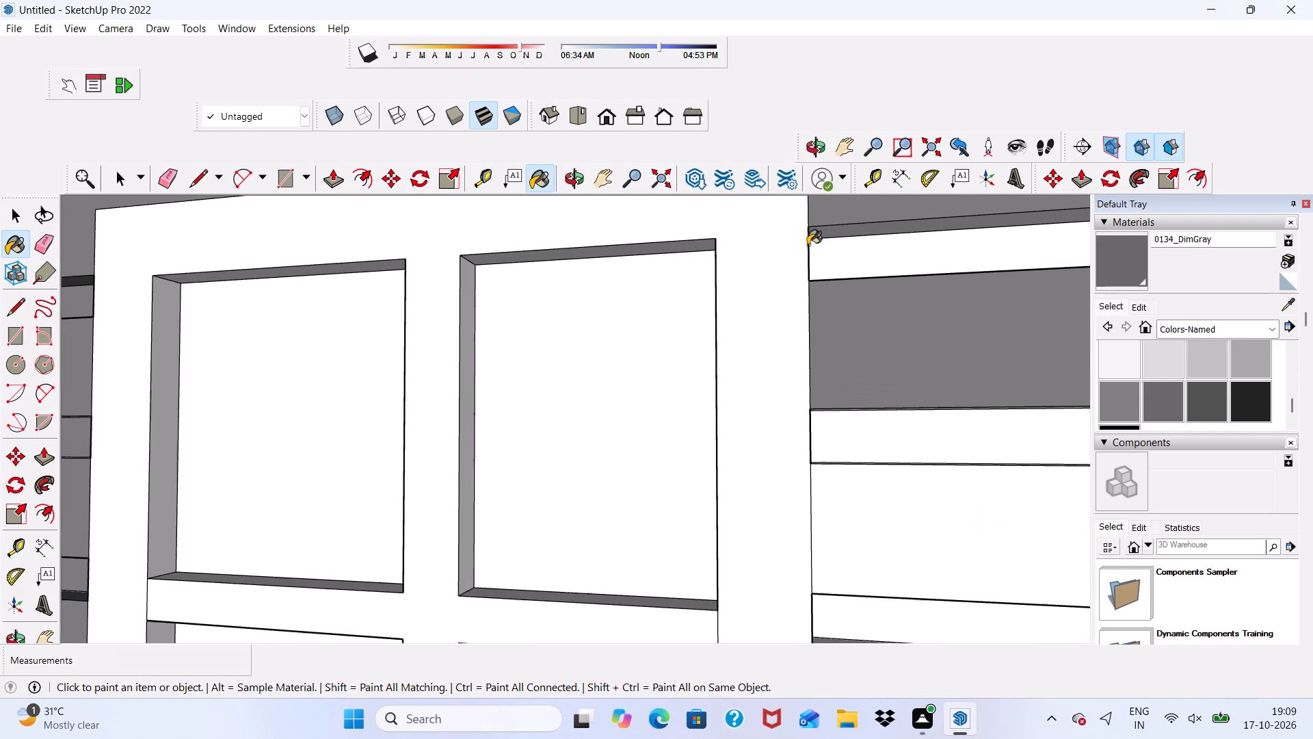
{"action": "left_click", "coordinate": [810, 244]}
{"action": "scroll", "coordinate": [825, 250], "scroll_direction": "up", "scroll_amount": 3}
{"action": "left_click", "coordinate": [832, 222]}
Paint the next board down, the recessed strip above it and the adjoining ledges and underside with 0134_DimGray on the window's railing side.
{"action": "scroll", "coordinate": [832, 222], "scroll_direction": "down", "scroll_amount": 3}
{"action": "middle_click_drag", "start_coordinate": [835, 261], "coordinate": [835, 311]}
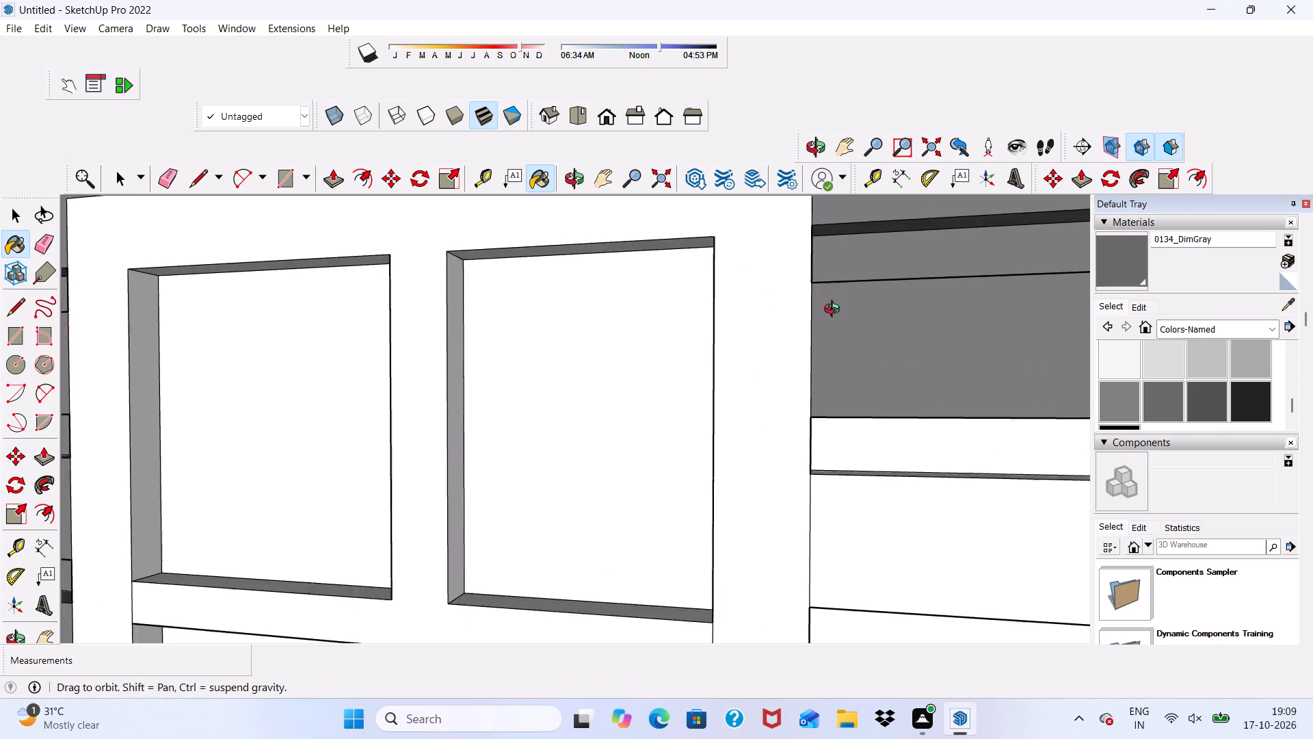
{"action": "middle_click_drag", "start_coordinate": [835, 311], "coordinate": [802, 474]}
{"action": "left_click", "coordinate": [848, 425]}
{"action": "middle_click_drag", "start_coordinate": [806, 439], "coordinate": [827, 170]}
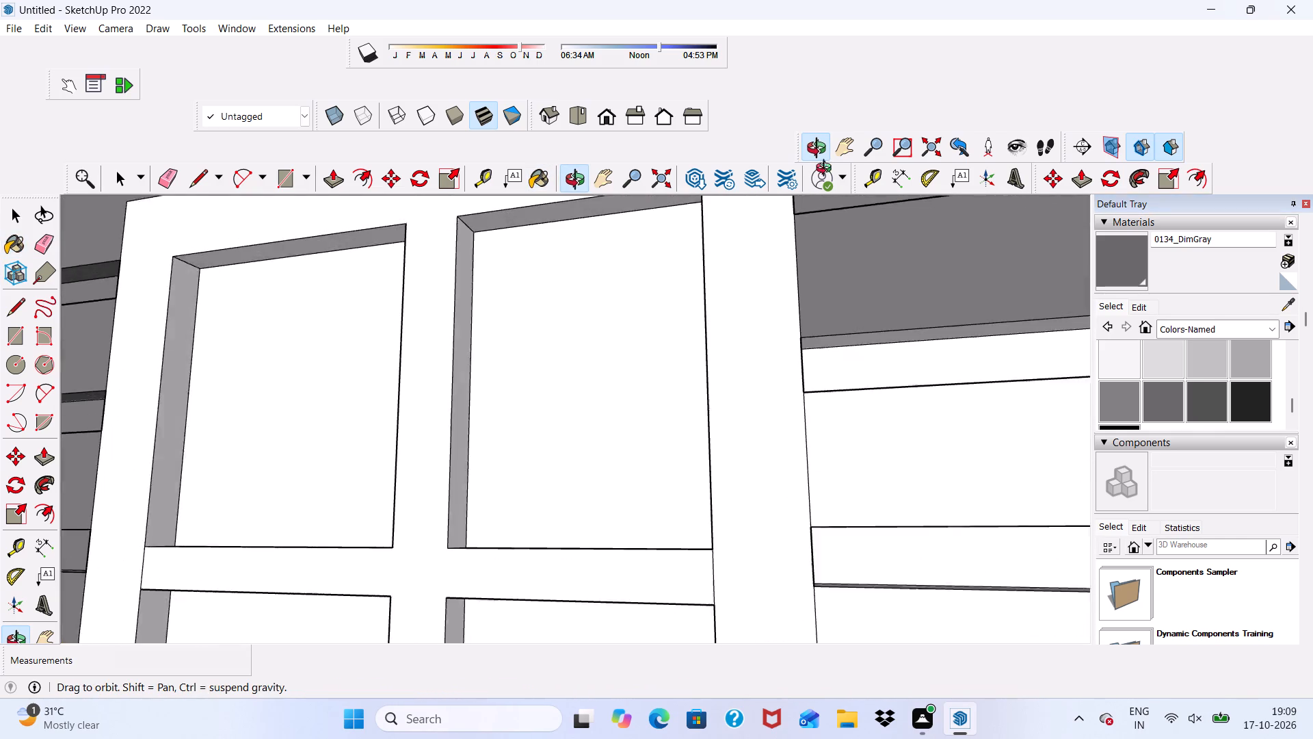
{"action": "middle_click_drag", "start_coordinate": [827, 170], "coordinate": [829, 152]}
{"action": "scroll", "coordinate": [829, 333], "scroll_direction": "up", "scroll_amount": 3}
{"action": "left_click", "coordinate": [829, 318]}
{"action": "left_click", "coordinate": [829, 360]}
{"action": "scroll", "coordinate": [795, 335], "scroll_direction": "down", "scroll_amount": 5}
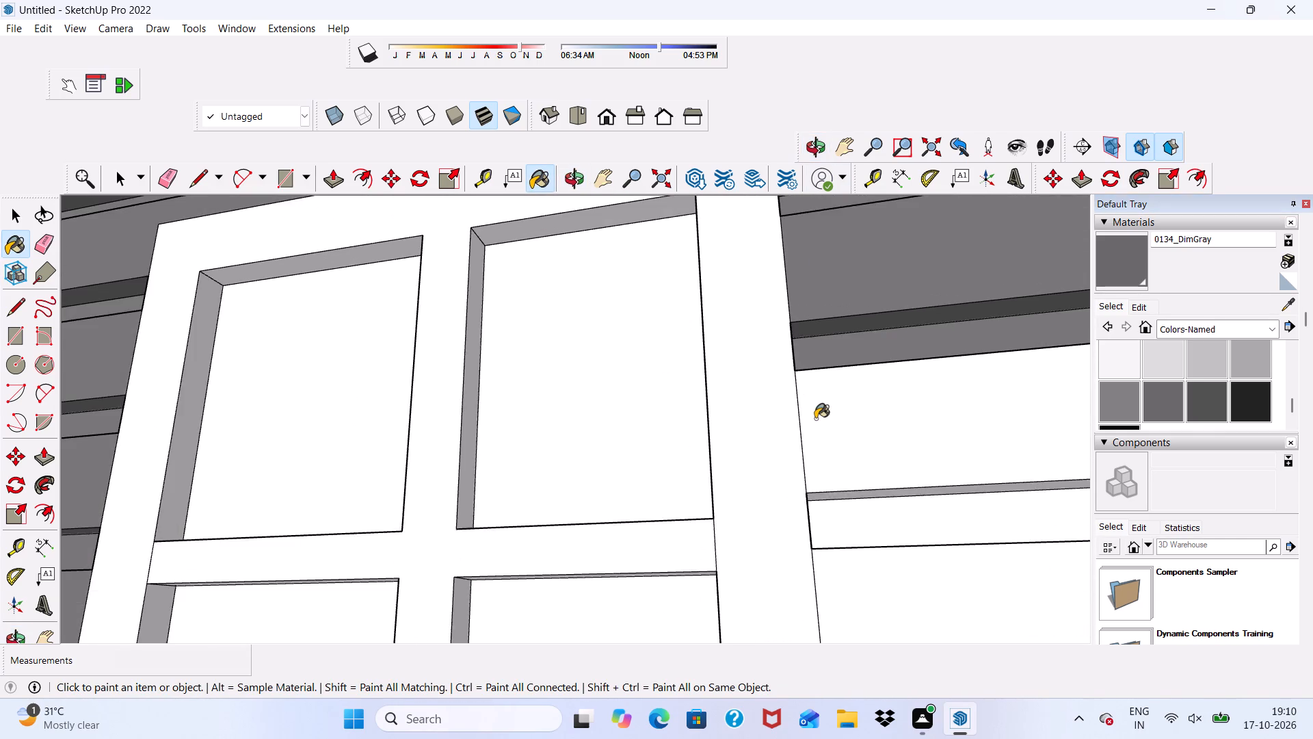
{"action": "left_click", "coordinate": [815, 419]}
{"action": "scroll", "coordinate": [824, 392], "scroll_direction": "down", "scroll_amount": 1}
{"action": "middle_click_drag", "start_coordinate": [824, 392], "coordinate": [817, 577]}
{"action": "scroll", "coordinate": [814, 548], "scroll_direction": "up", "scroll_amount": 4}
{"action": "left_click", "coordinate": [830, 421]}
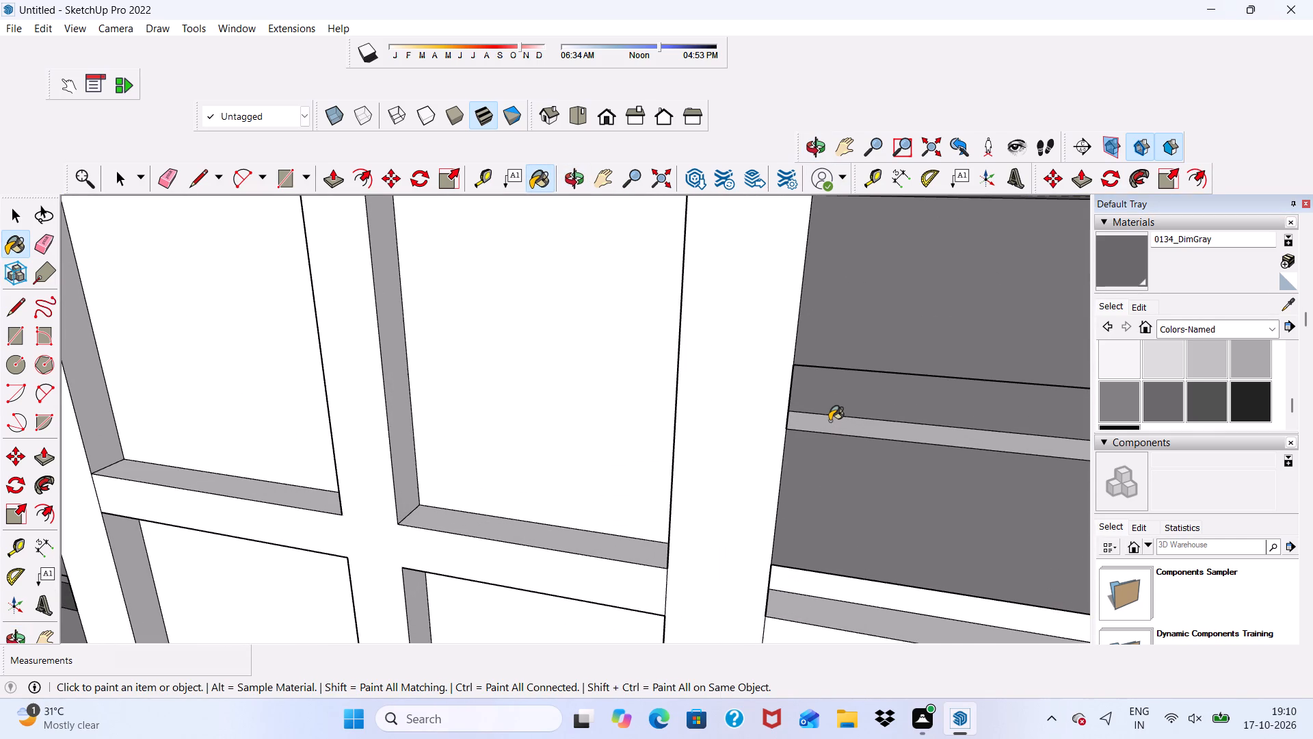
Paint the third board on the window's railing side with 0134_DimGray, including its top ledge and the strip and underside above.
{"action": "scroll", "coordinate": [756, 366], "scroll_direction": "down", "scroll_amount": 7}
{"action": "middle_click_drag", "start_coordinate": [804, 537], "coordinate": [830, 338]}
{"action": "scroll", "coordinate": [831, 409], "scroll_direction": "up", "scroll_amount": 4}
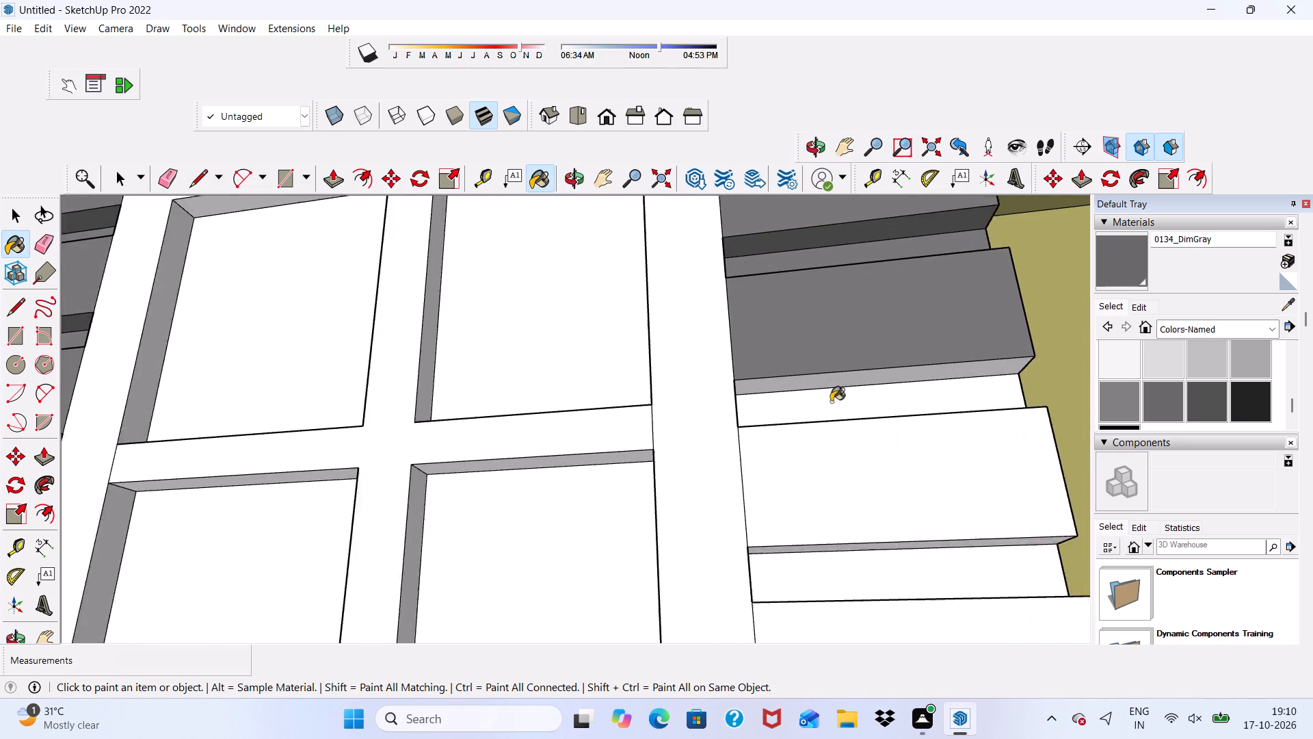
{"action": "scroll", "coordinate": [831, 402], "scroll_direction": "up", "scroll_amount": 1}
{"action": "left_click", "coordinate": [827, 357]}
{"action": "left_click", "coordinate": [820, 392]}
{"action": "left_click", "coordinate": [821, 383]}
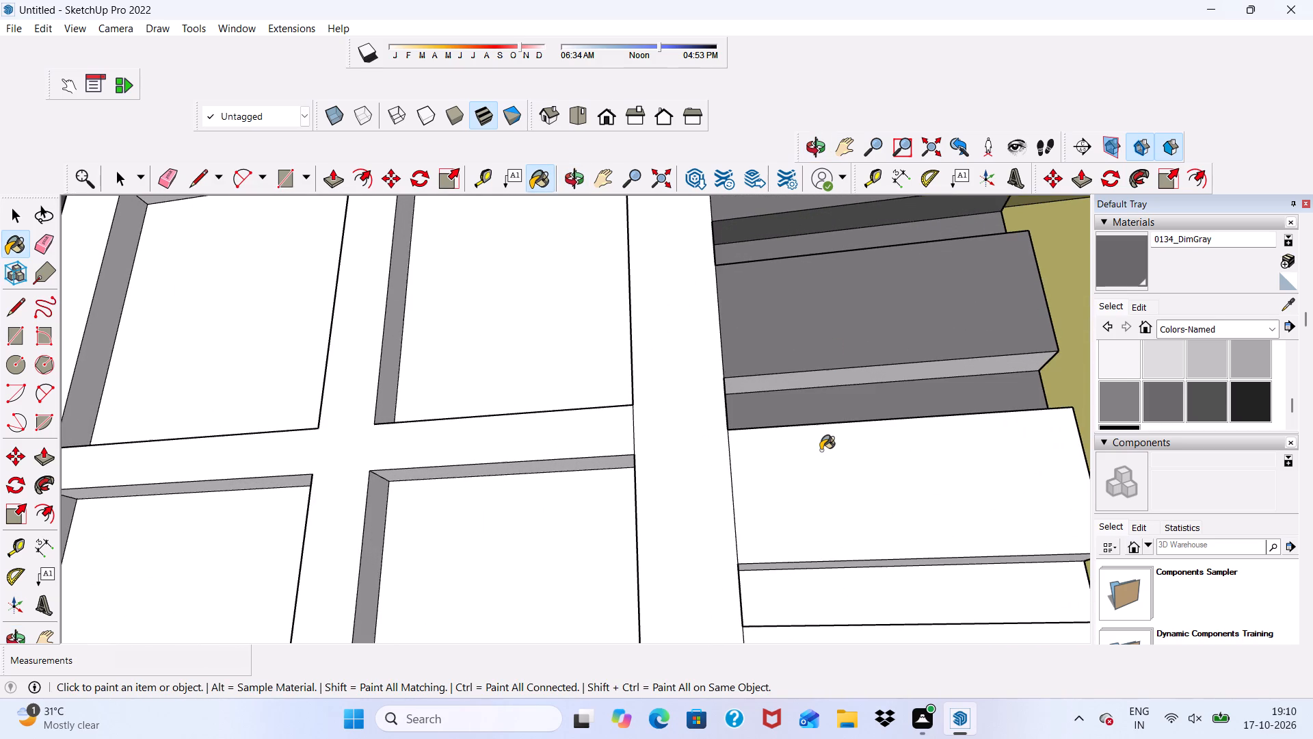
{"action": "left_click", "coordinate": [821, 450]}
{"action": "scroll", "coordinate": [823, 454], "scroll_direction": "down", "scroll_amount": 3}
{"action": "middle_click_drag", "start_coordinate": [823, 454], "coordinate": [821, 716]}
{"action": "scroll", "coordinate": [801, 559], "scroll_direction": "up", "scroll_amount": 4}
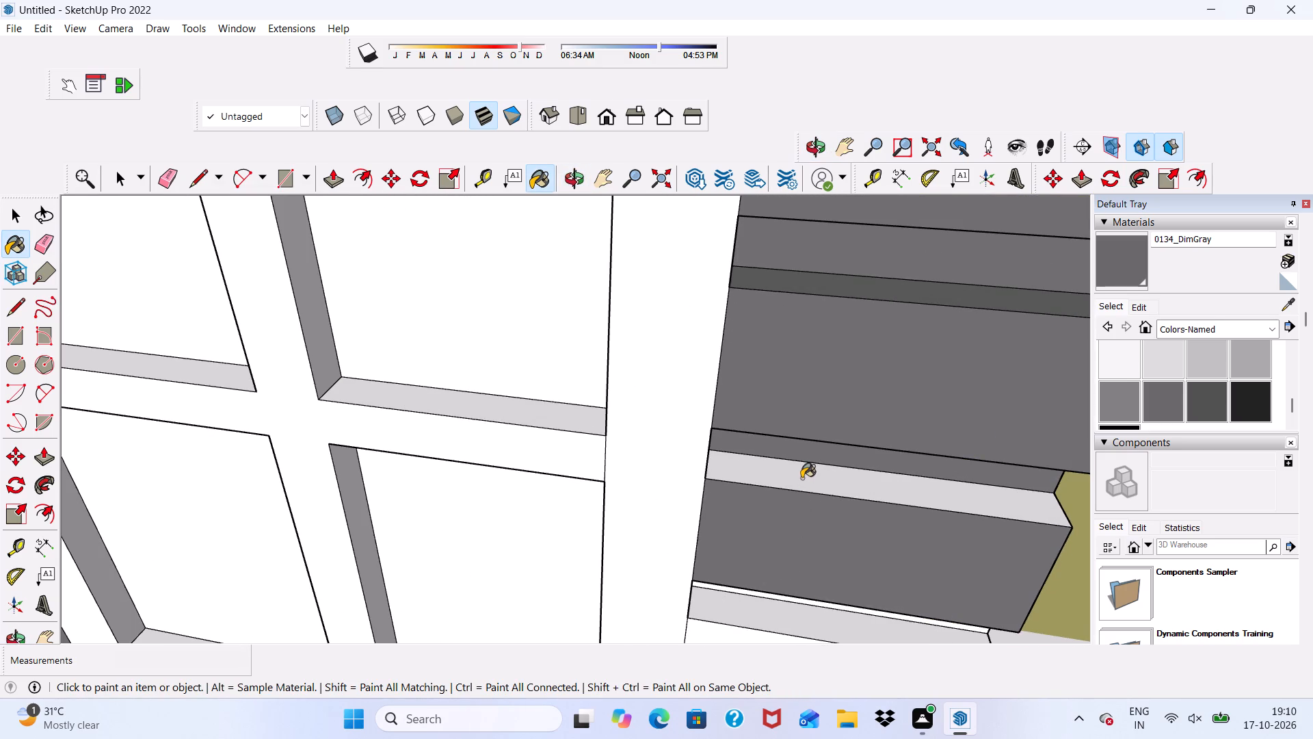
{"action": "left_click", "coordinate": [801, 478]}
Paint the fourth board on the window's railing side with 0134_DimGray, including its top ledge and the strip and underside above.
{"action": "scroll", "coordinate": [787, 294], "scroll_direction": "down", "scroll_amount": 6}
{"action": "scroll", "coordinate": [787, 483], "scroll_direction": "up", "scroll_amount": 2}
{"action": "middle_click_drag", "start_coordinate": [787, 516], "coordinate": [812, 296]}
{"action": "scroll", "coordinate": [812, 296], "scroll_direction": "up", "scroll_amount": 3}
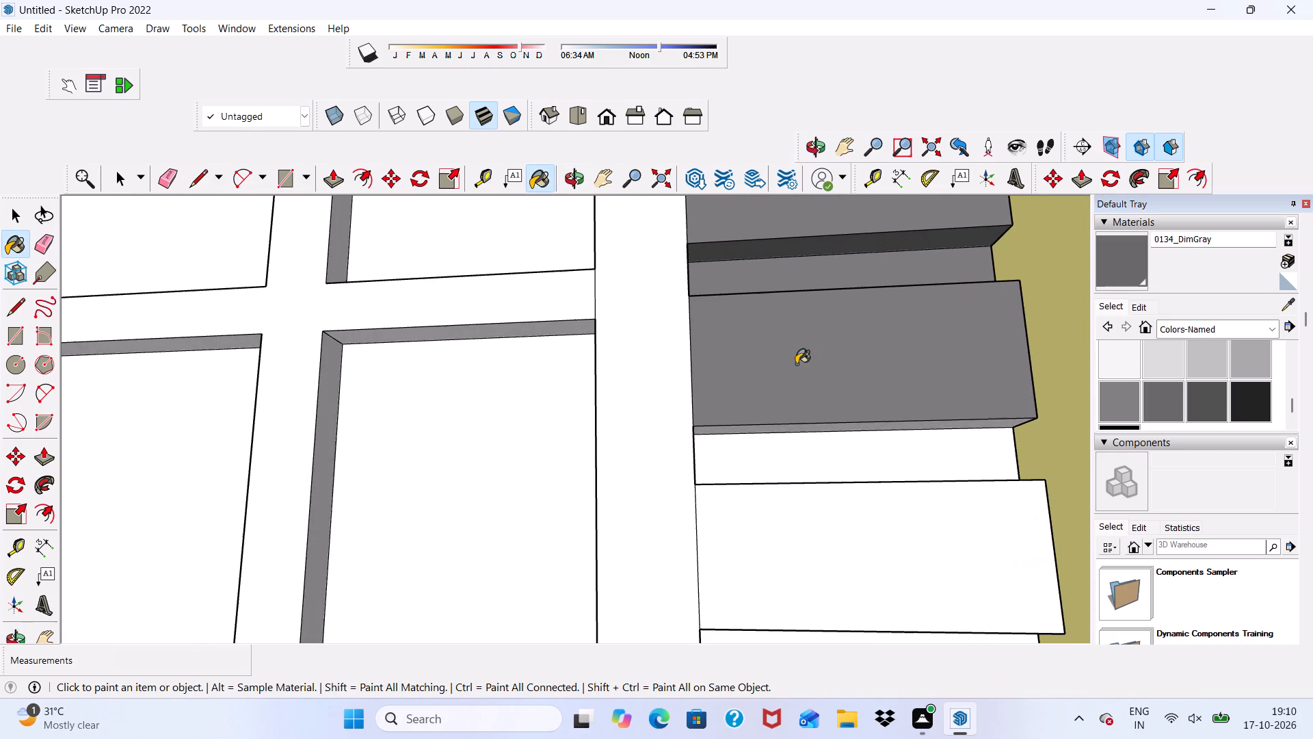
{"action": "left_click", "coordinate": [781, 454]}
{"action": "scroll", "coordinate": [781, 443], "scroll_direction": "up", "scroll_amount": 3}
{"action": "left_click", "coordinate": [781, 424]}
{"action": "scroll", "coordinate": [657, 397], "scroll_direction": "down", "scroll_amount": 7}
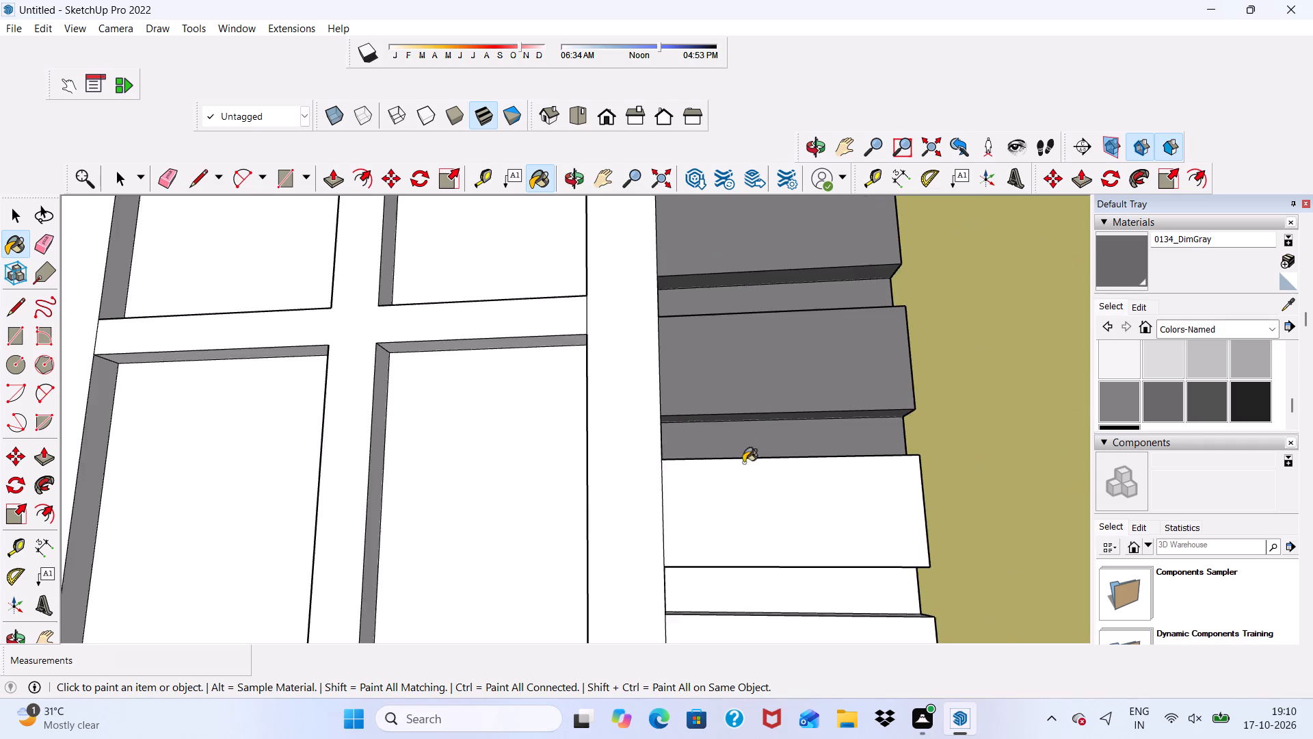
{"action": "scroll", "coordinate": [745, 472], "scroll_direction": "down", "scroll_amount": 1}
{"action": "middle_click_drag", "start_coordinate": [752, 513], "coordinate": [760, 738]}
{"action": "scroll", "coordinate": [721, 486], "scroll_direction": "up", "scroll_amount": 4}
{"action": "left_click", "coordinate": [721, 486]}
{"action": "scroll", "coordinate": [718, 493], "scroll_direction": "down", "scroll_amount": 2}
{"action": "left_click", "coordinate": [718, 517]}
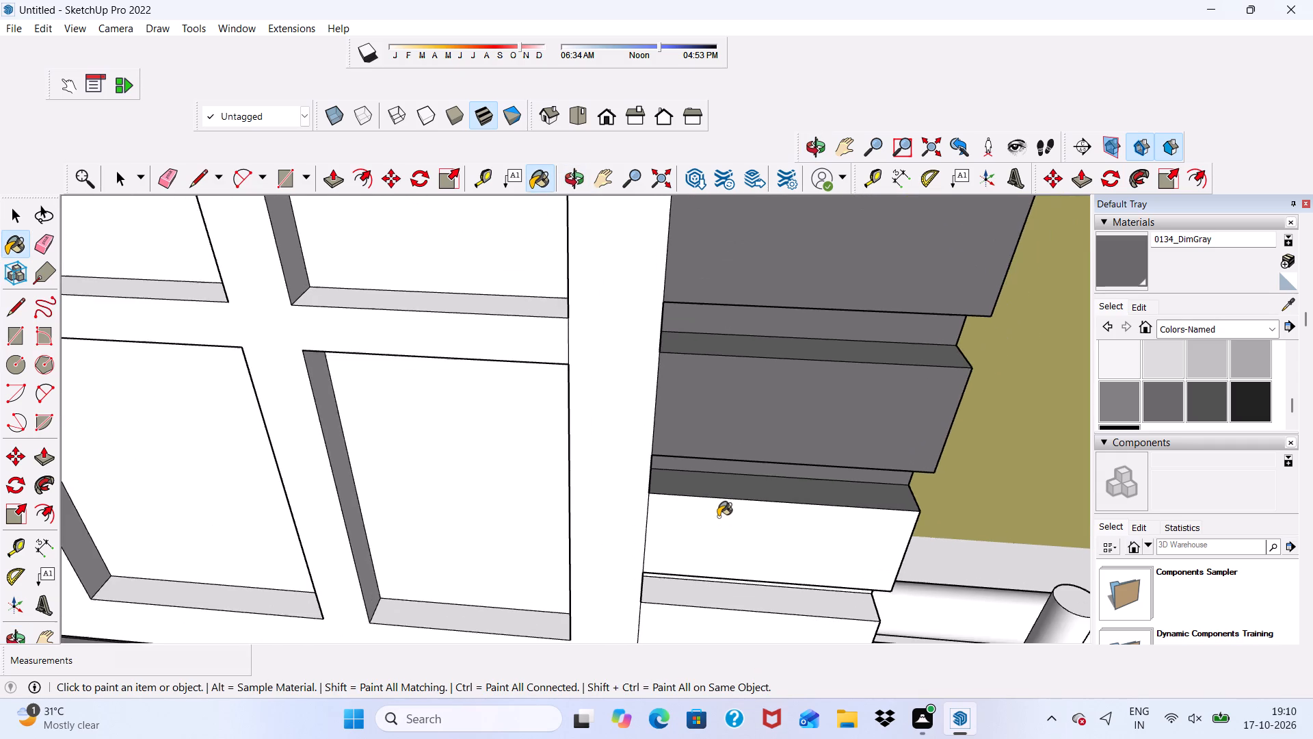
Paint the lowest short board, its top ledge and the recessed strip above it with 0134_DimGray on the window's railing side.
{"action": "scroll", "coordinate": [696, 424], "scroll_direction": "down", "scroll_amount": 6}
{"action": "scroll", "coordinate": [726, 554], "scroll_direction": "up", "scroll_amount": 4}
{"action": "left_click", "coordinate": [726, 554]}
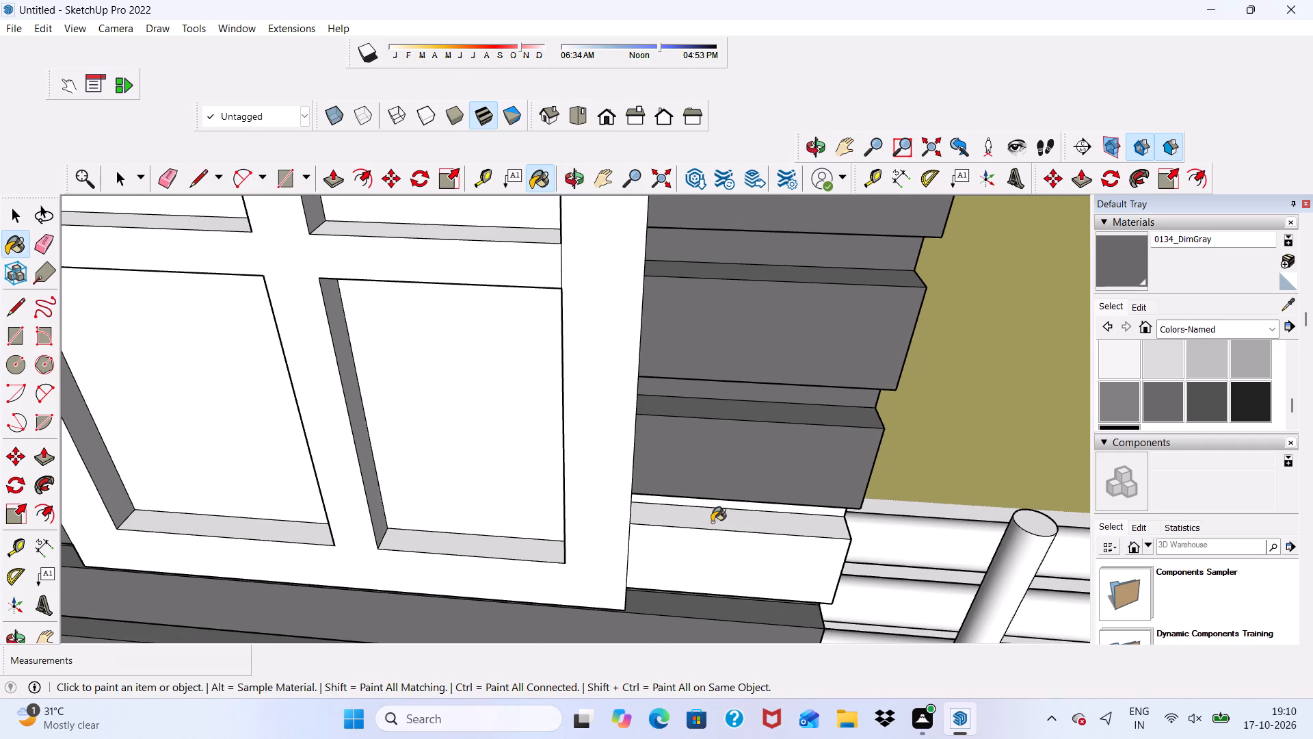
{"action": "left_click", "coordinate": [712, 522]}
{"action": "middle_click_drag", "start_coordinate": [712, 517], "coordinate": [742, 347]}
{"action": "scroll", "coordinate": [737, 483], "scroll_direction": "up", "scroll_amount": 3}
{"action": "left_click", "coordinate": [737, 465]}
{"action": "scroll", "coordinate": [778, 498], "scroll_direction": "down", "scroll_amount": 5}
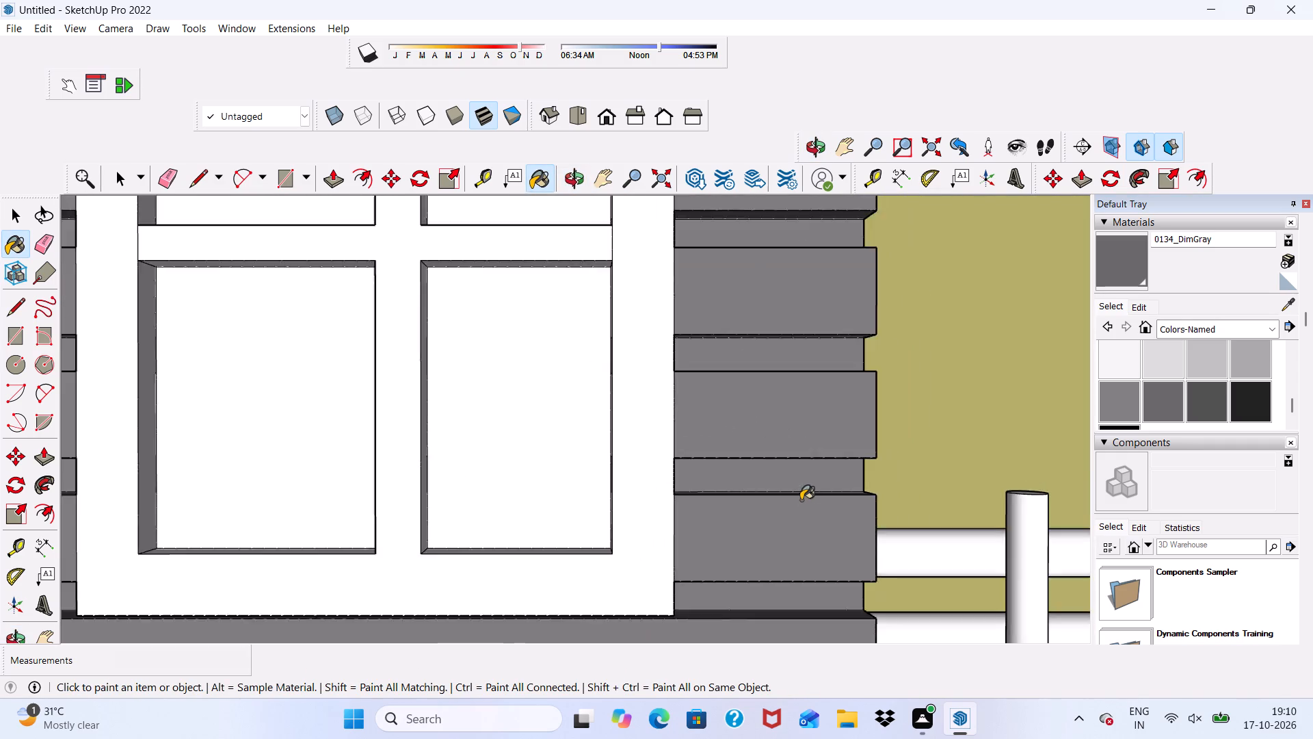
Paint the end faces of the four lowest siding boards beside the balcony railing with 0134_DimGray.
{"action": "scroll", "coordinate": [801, 500], "scroll_direction": "down", "scroll_amount": 2}
{"action": "middle_click_drag", "start_coordinate": [801, 526], "coordinate": [524, 602]}
{"action": "scroll", "coordinate": [799, 476], "scroll_direction": "up", "scroll_amount": 1}
{"action": "scroll", "coordinate": [801, 341], "scroll_direction": "down", "scroll_amount": 10}
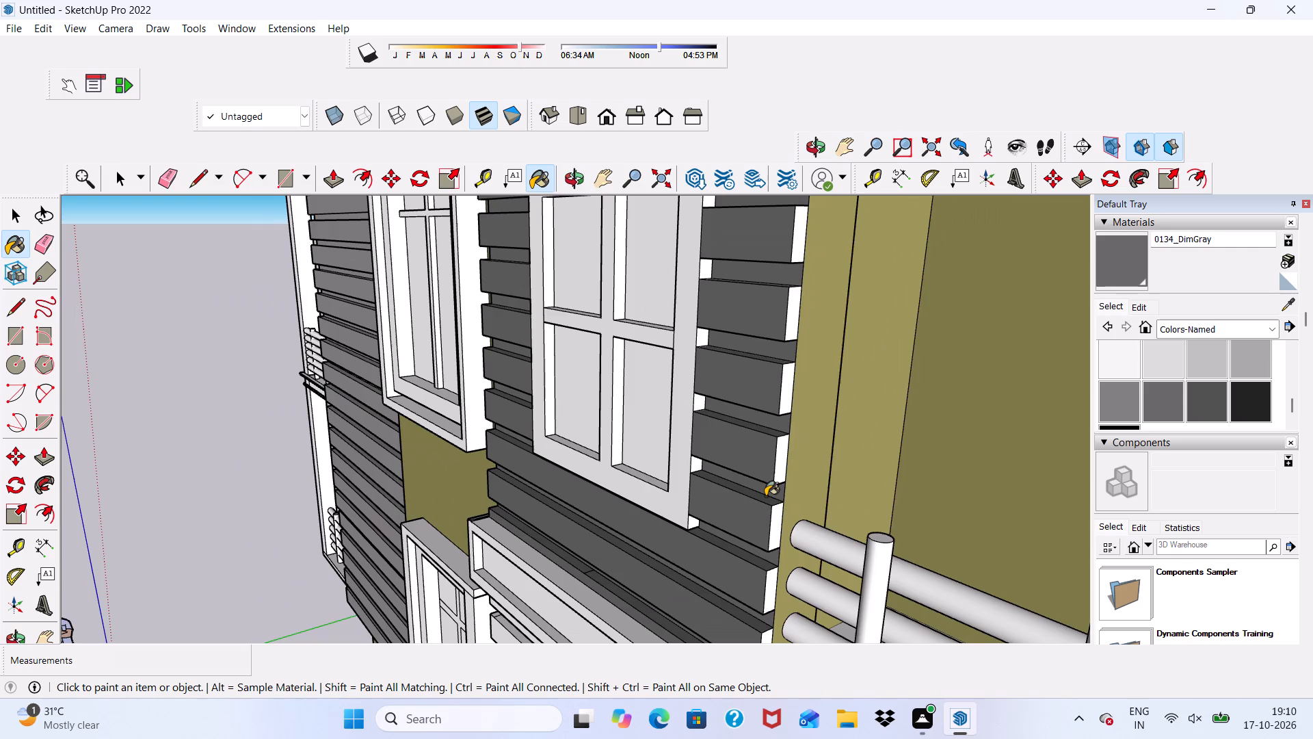
{"action": "scroll", "coordinate": [775, 566], "scroll_direction": "up", "scroll_amount": 9}
{"action": "scroll", "coordinate": [761, 394], "scroll_direction": "down", "scroll_amount": 5}
{"action": "scroll", "coordinate": [778, 566], "scroll_direction": "up", "scroll_amount": 1}
{"action": "scroll", "coordinate": [755, 441], "scroll_direction": "down", "scroll_amount": 5}
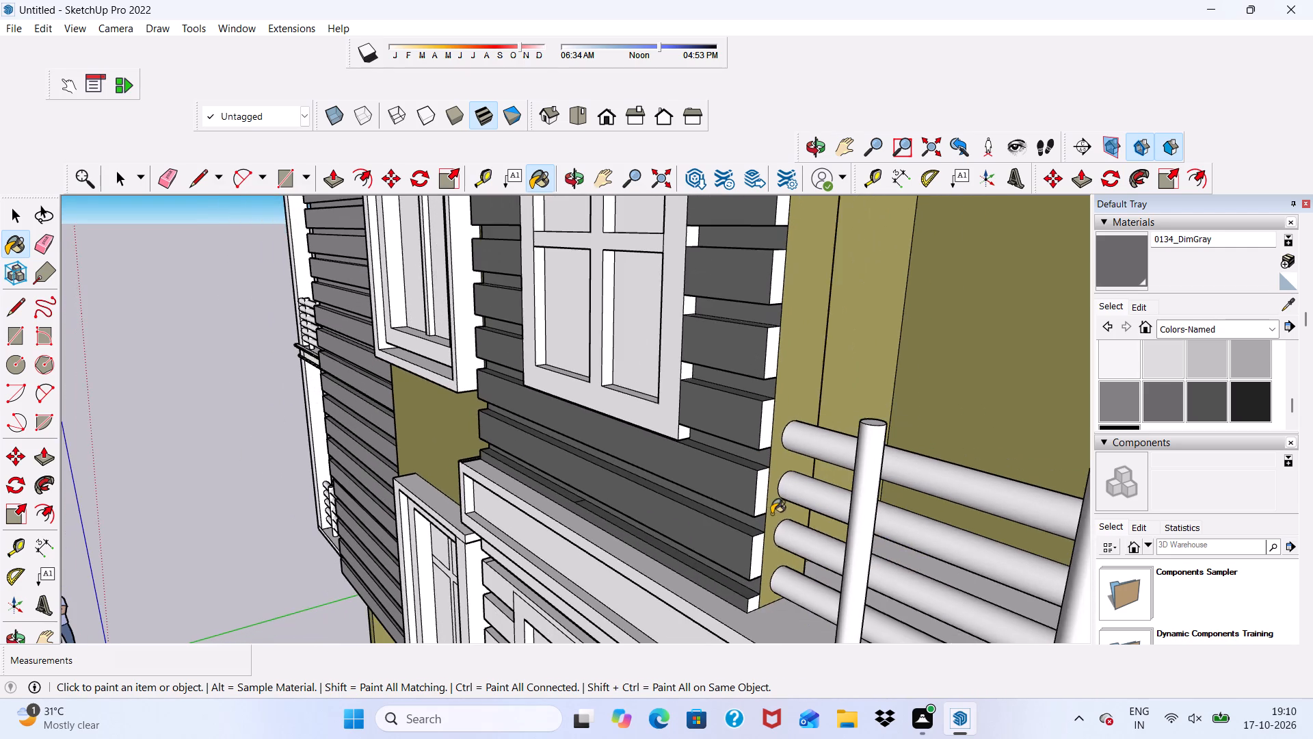
{"action": "scroll", "coordinate": [764, 607], "scroll_direction": "up", "scroll_amount": 10}
{"action": "left_click", "coordinate": [734, 598]}
{"action": "scroll", "coordinate": [734, 598], "scroll_direction": "up", "scroll_amount": 2}
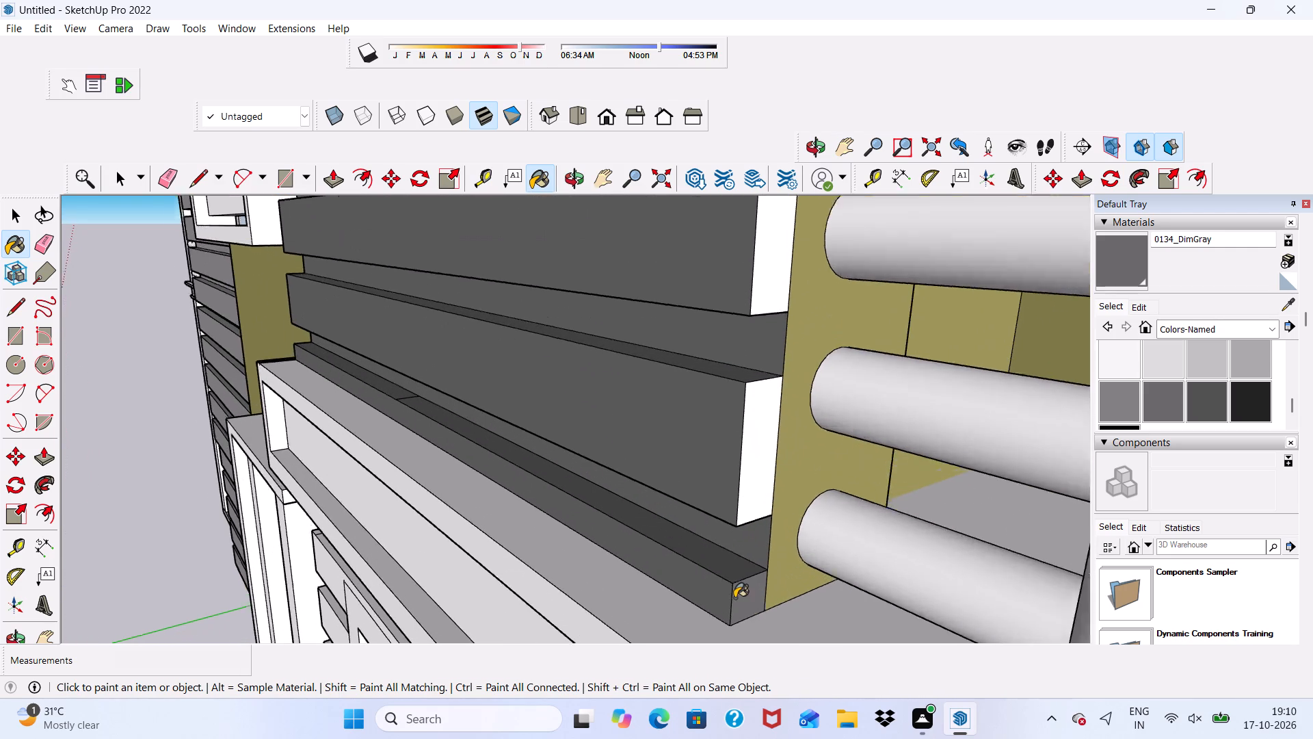
{"action": "scroll", "coordinate": [734, 598], "scroll_direction": "up", "scroll_amount": 2}
{"action": "left_click", "coordinate": [768, 420]}
{"action": "scroll", "coordinate": [733, 434], "scroll_direction": "down", "scroll_amount": 12}
{"action": "scroll", "coordinate": [772, 380], "scroll_direction": "up", "scroll_amount": 4}
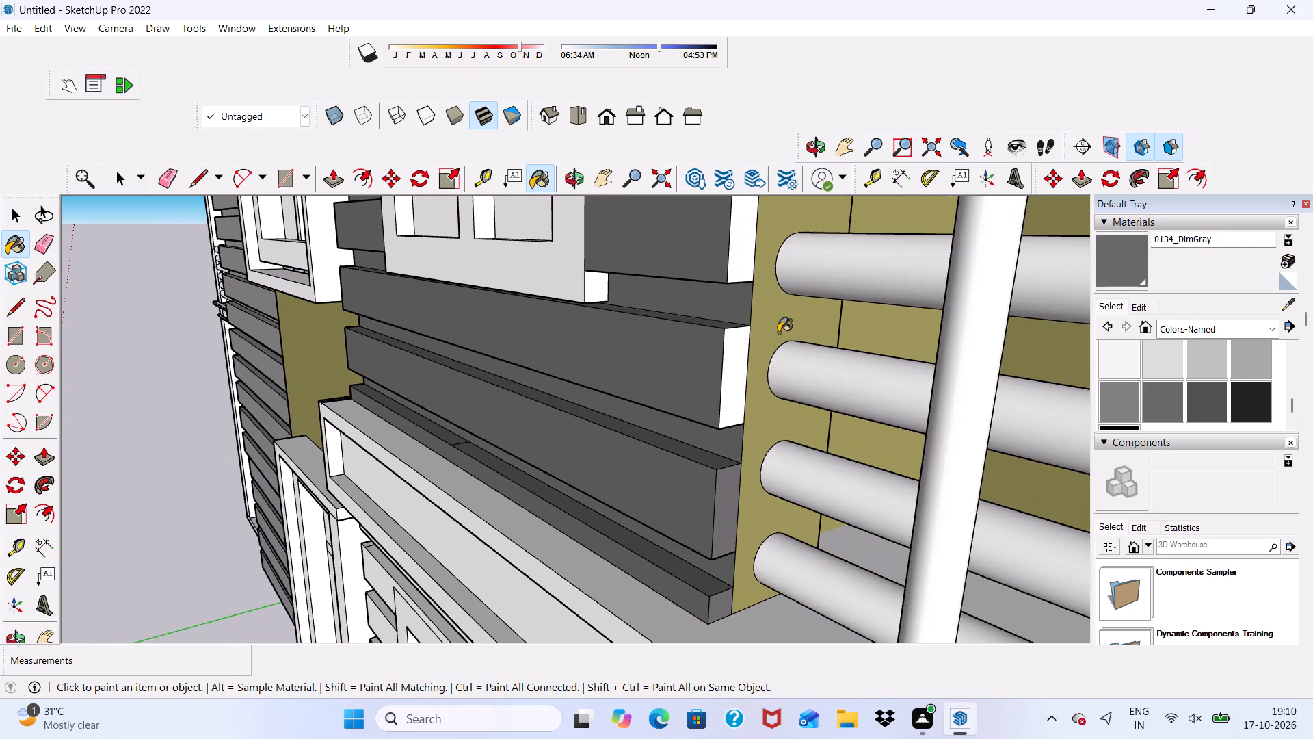
{"action": "left_click", "coordinate": [726, 344]}
{"action": "left_click", "coordinate": [744, 270]}
{"action": "scroll", "coordinate": [741, 305], "scroll_direction": "down", "scroll_amount": 12}
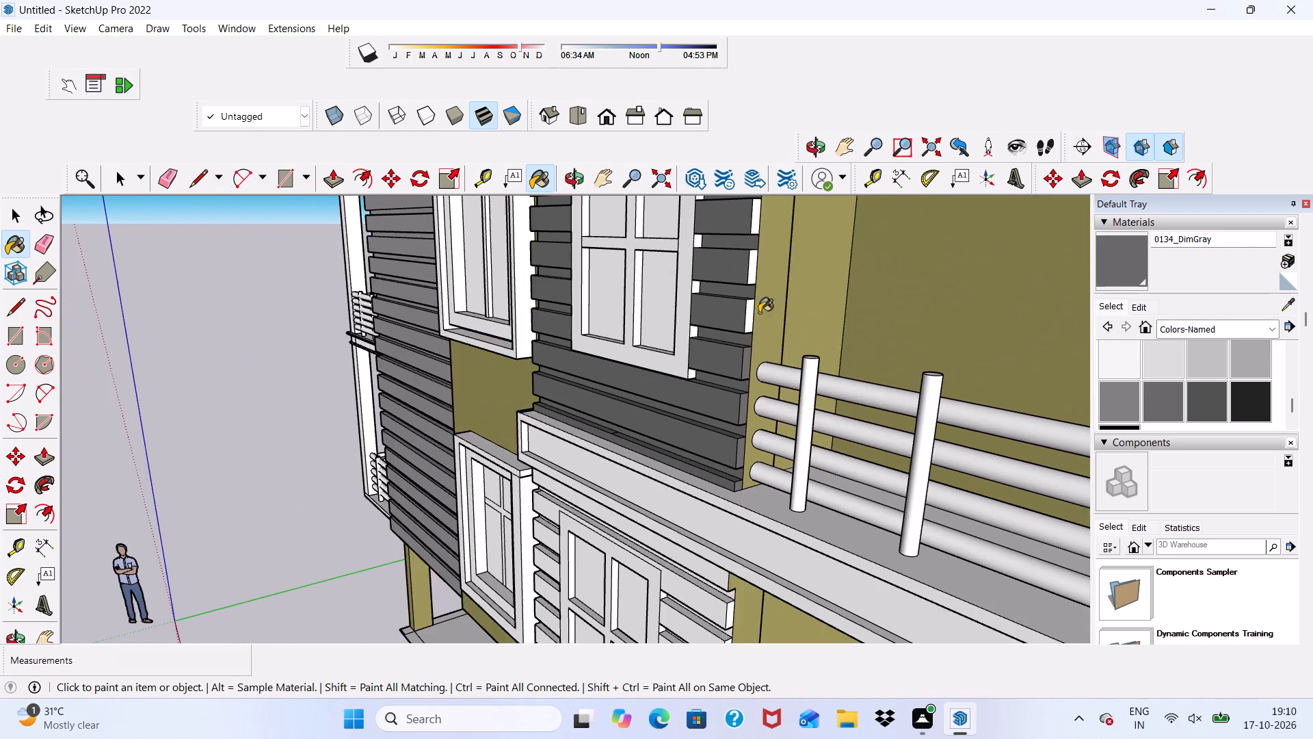
Paint the end faces of the four upper siding boards on the railing side of the four-pane window with 0134_DimGray.
{"action": "scroll", "coordinate": [759, 285], "scroll_direction": "up", "scroll_amount": 10}
{"action": "left_click", "coordinate": [745, 259]}
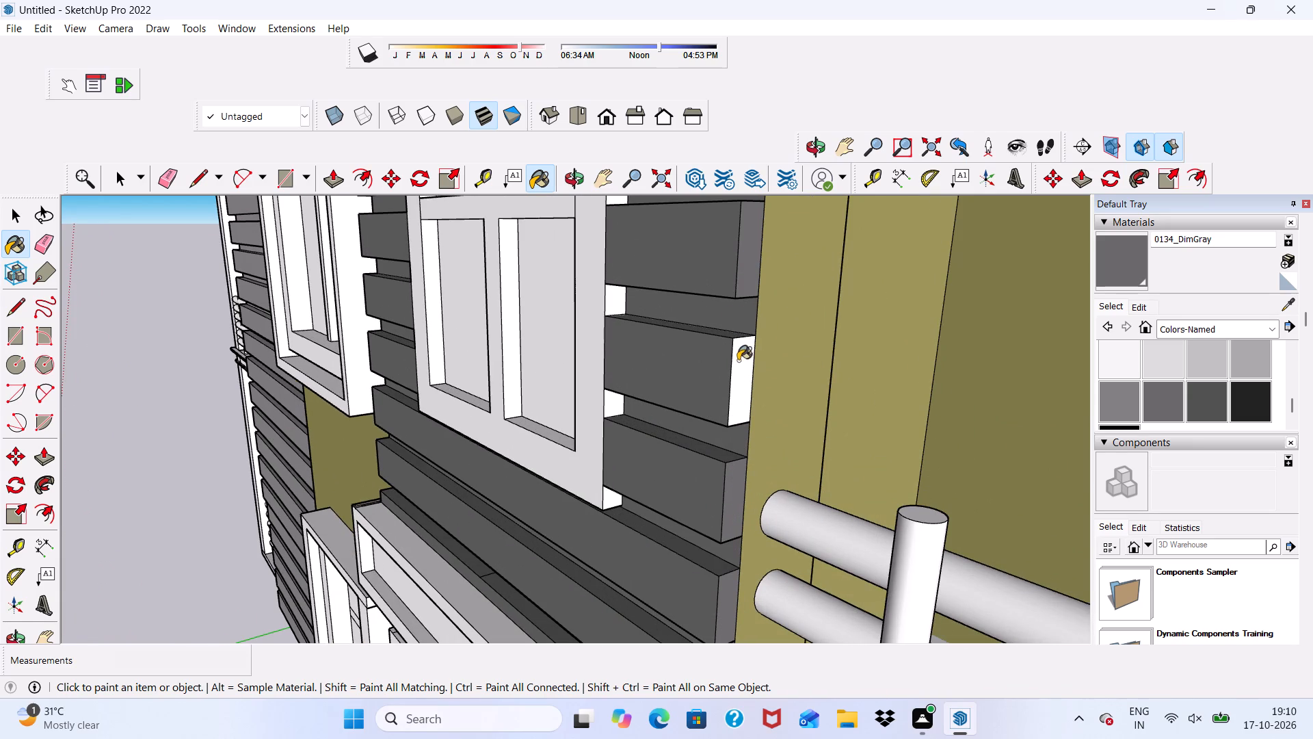
{"action": "left_click", "coordinate": [738, 361]}
{"action": "scroll", "coordinate": [733, 393], "scroll_direction": "down", "scroll_amount": 12}
{"action": "scroll", "coordinate": [747, 311], "scroll_direction": "up", "scroll_amount": 6}
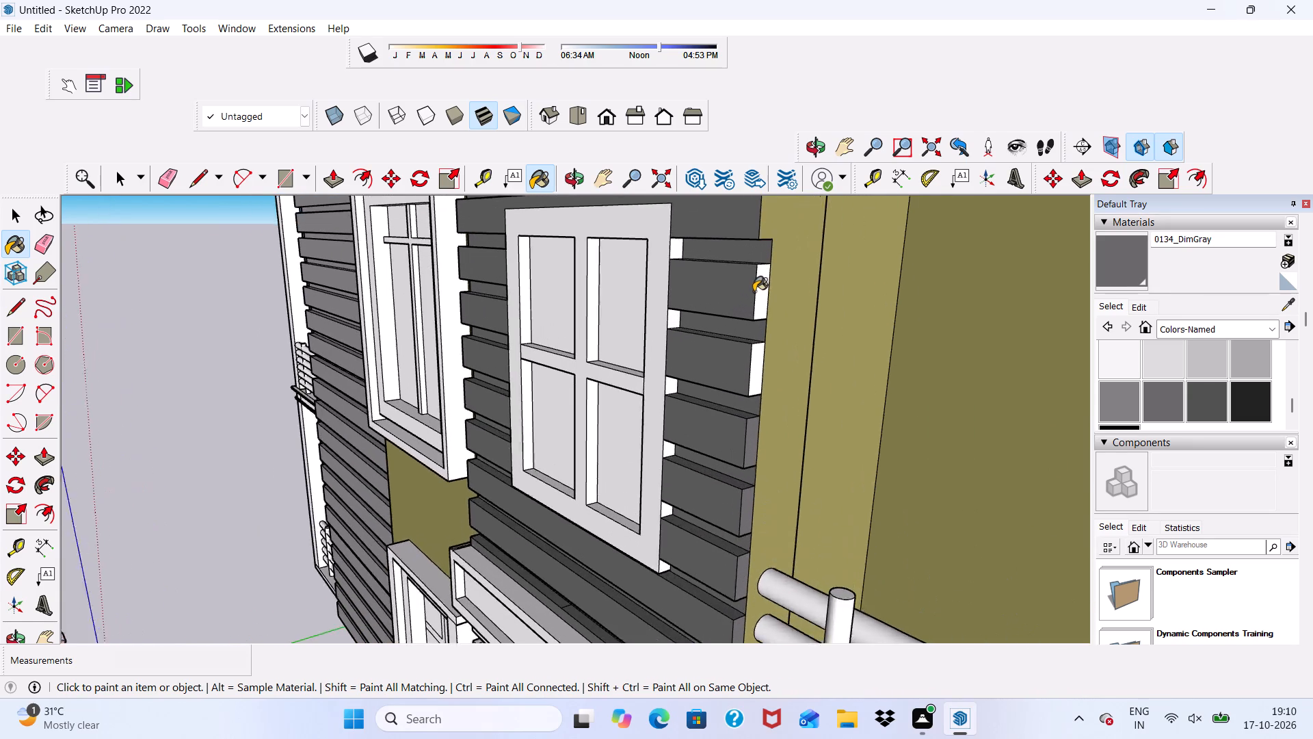
{"action": "scroll", "coordinate": [754, 291], "scroll_direction": "up", "scroll_amount": 2}
{"action": "left_click", "coordinate": [759, 287]}
{"action": "scroll", "coordinate": [762, 334], "scroll_direction": "up", "scroll_amount": 2}
{"action": "left_click", "coordinate": [760, 371]}
{"action": "scroll", "coordinate": [760, 371], "scroll_direction": "up", "scroll_amount": 1}
{"action": "scroll", "coordinate": [760, 371], "scroll_direction": "down", "scroll_amount": 6}
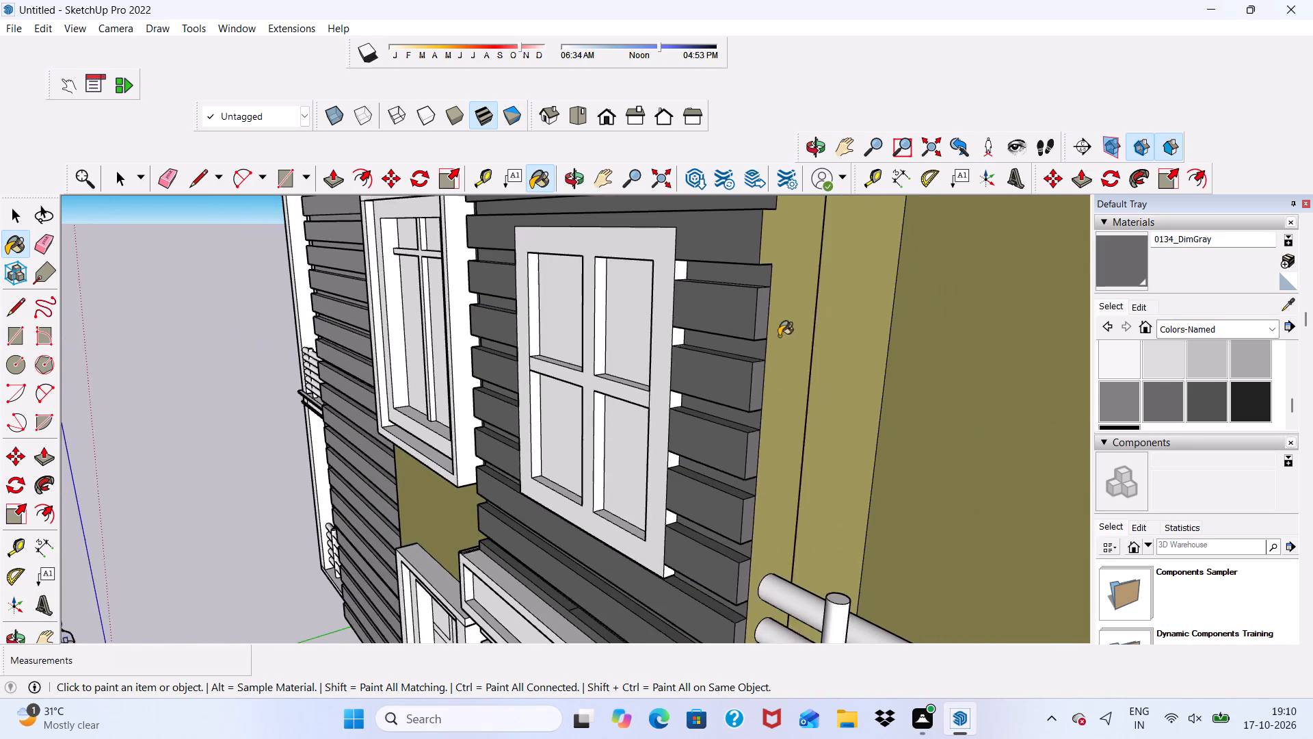
Paint three lower siding board end faces on the opposite side, next to the neighbouring large window, with 0134_DimGray.
{"action": "scroll", "coordinate": [779, 336], "scroll_direction": "down", "scroll_amount": 5}
{"action": "middle_click_drag", "start_coordinate": [645, 389], "coordinate": [952, 409]}
{"action": "scroll", "coordinate": [573, 398], "scroll_direction": "up", "scroll_amount": 3}
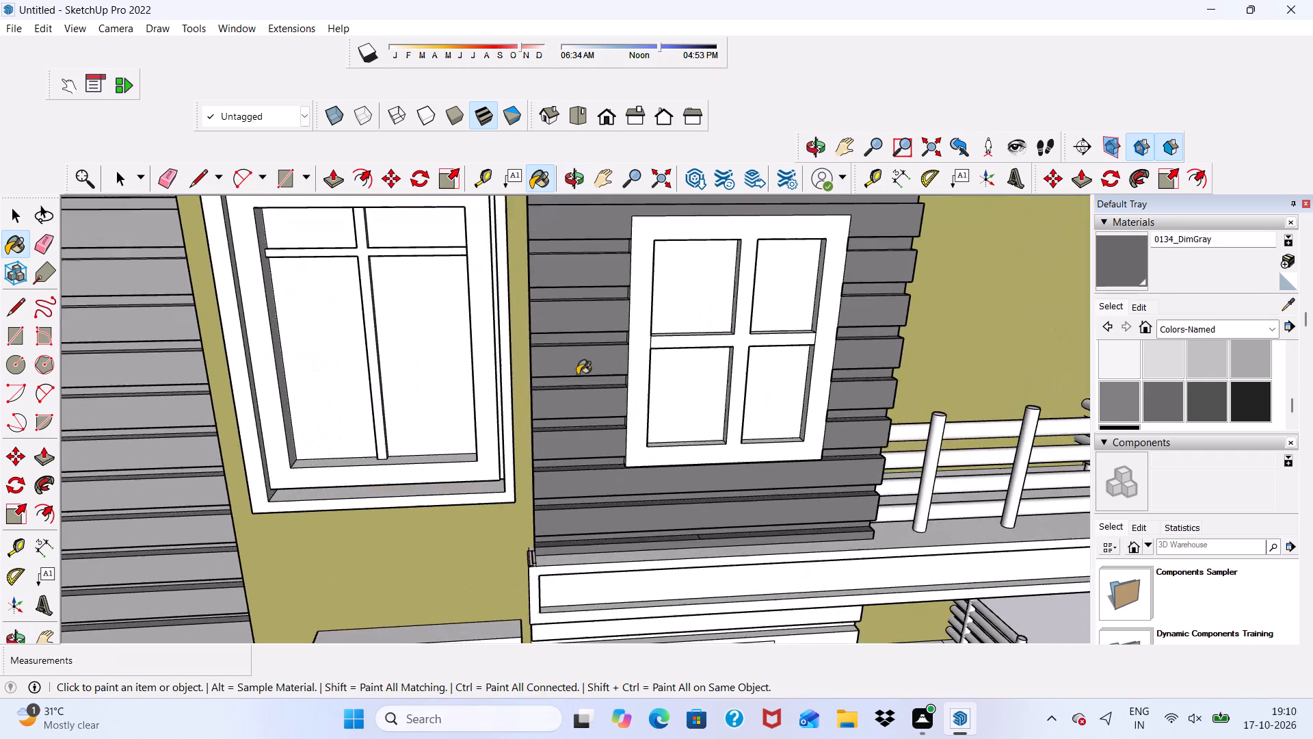
{"action": "scroll", "coordinate": [577, 375], "scroll_direction": "up", "scroll_amount": 6}
{"action": "middle_click_drag", "start_coordinate": [593, 354], "coordinate": [767, 370]}
{"action": "scroll", "coordinate": [678, 461], "scroll_direction": "up", "scroll_amount": 5}
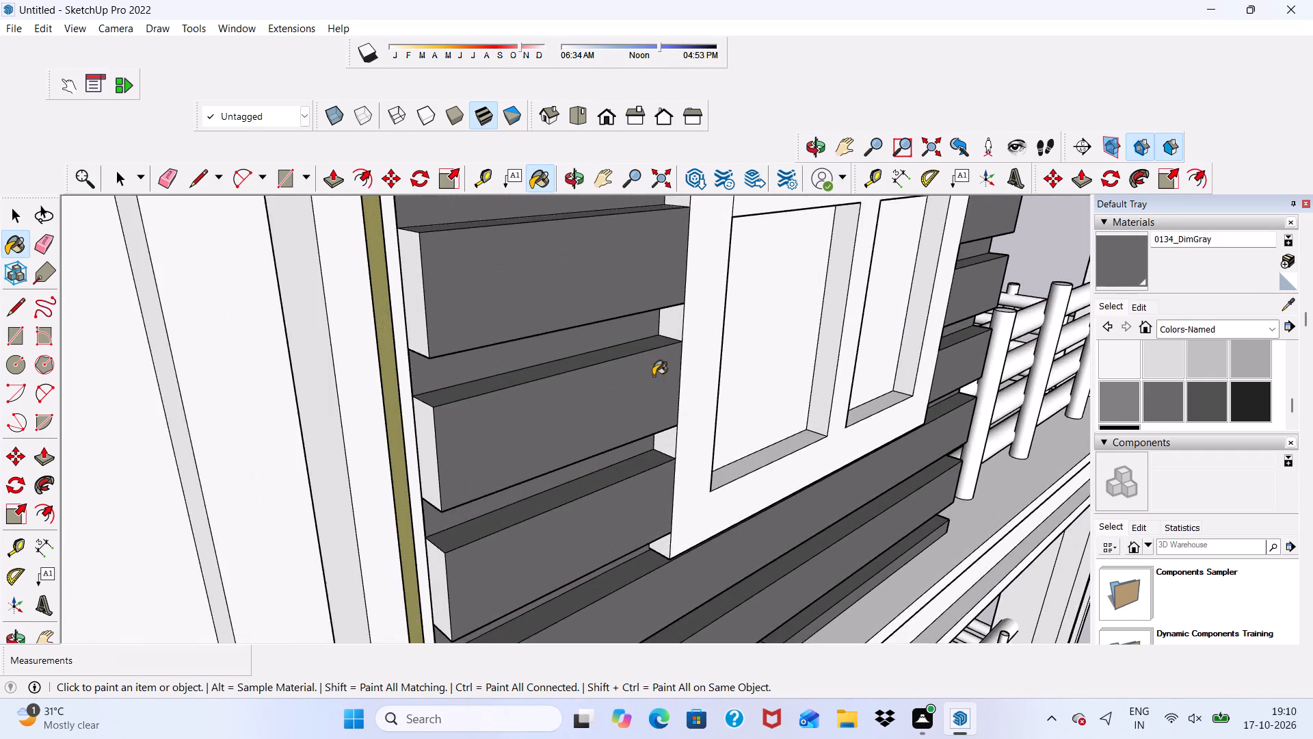
{"action": "scroll", "coordinate": [661, 333], "scroll_direction": "down", "scroll_amount": 8}
{"action": "scroll", "coordinate": [608, 614], "scroll_direction": "up", "scroll_amount": 4}
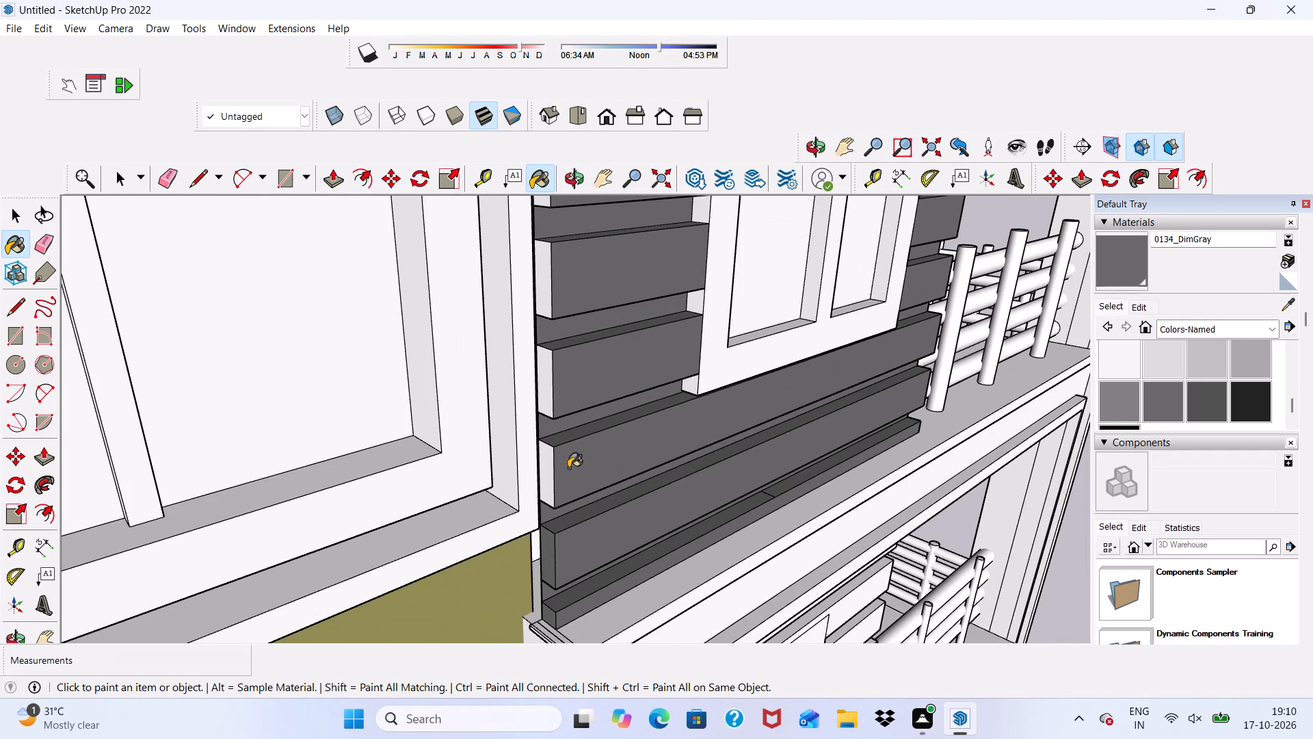
{"action": "left_click", "coordinate": [544, 474]}
{"action": "left_click", "coordinate": [542, 384]}
{"action": "left_click", "coordinate": [548, 294]}
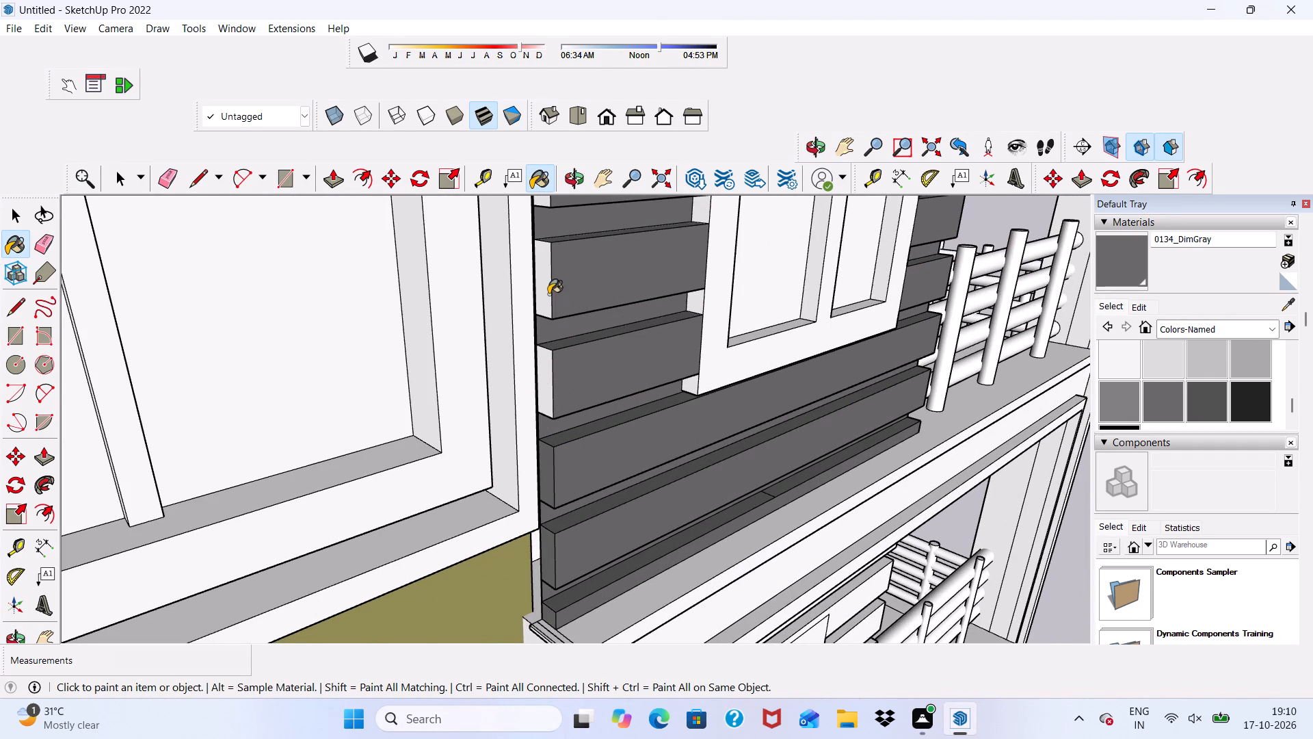
Paint the remaining upper siding board end faces next to the neighbouring large window with 0134_DimGray.
{"action": "scroll", "coordinate": [551, 308], "scroll_direction": "down", "scroll_amount": 12}
{"action": "scroll", "coordinate": [648, 338], "scroll_direction": "up", "scroll_amount": 6}
{"action": "scroll", "coordinate": [652, 269], "scroll_direction": "up", "scroll_amount": 5}
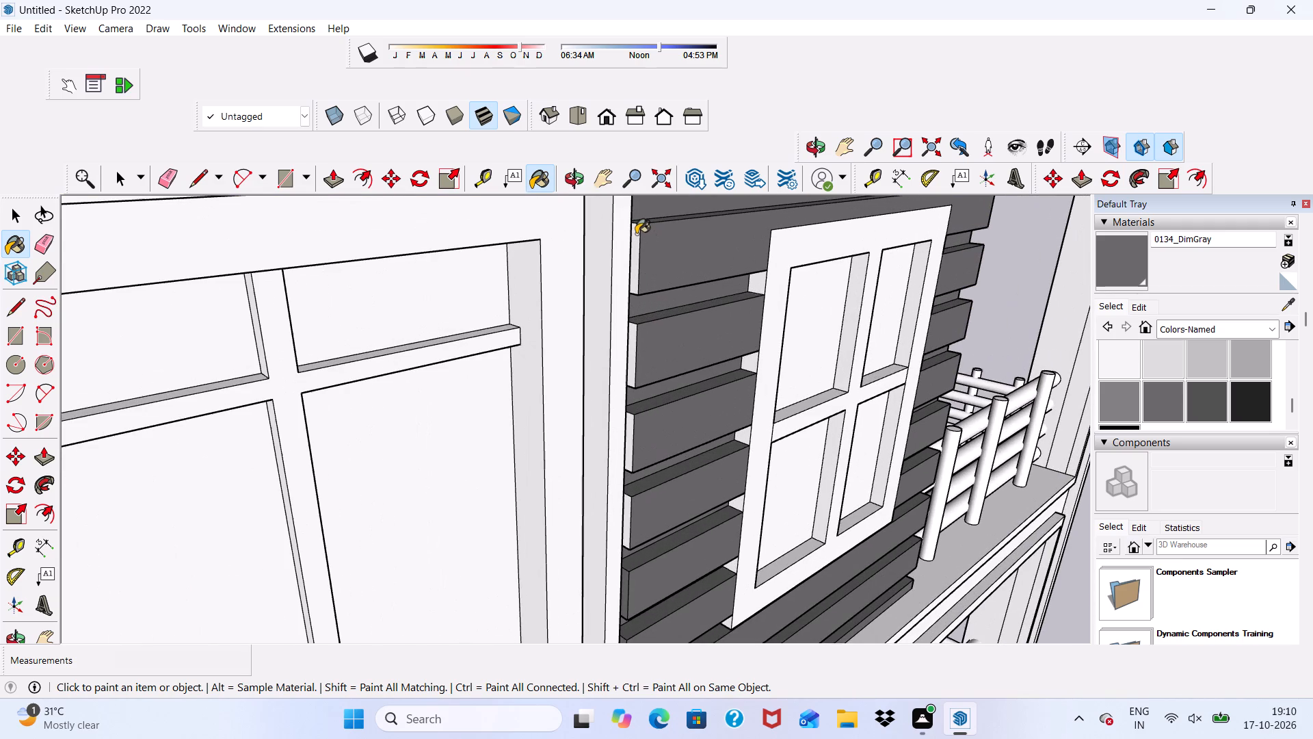
{"action": "left_click", "coordinate": [636, 234]}
{"action": "left_click", "coordinate": [637, 334]}
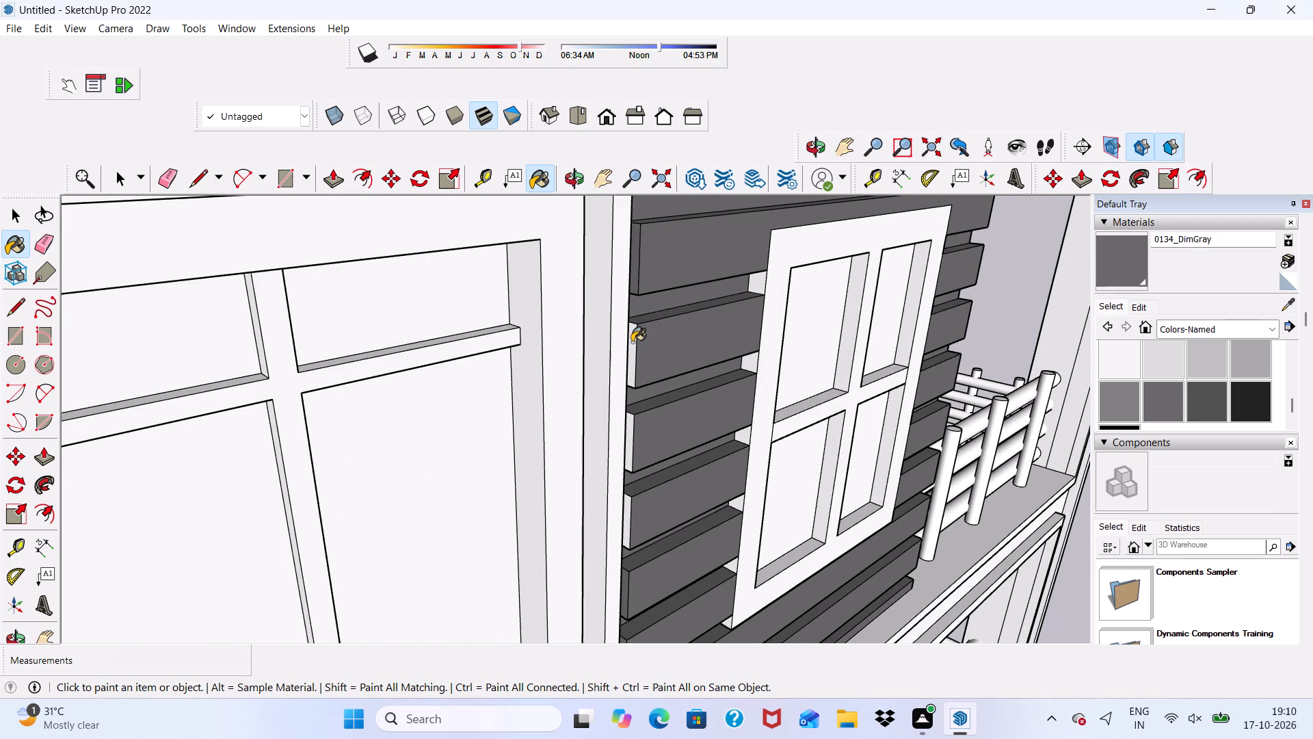
{"action": "left_click", "coordinate": [632, 342]}
{"action": "scroll", "coordinate": [631, 431], "scroll_direction": "up", "scroll_amount": 3}
{"action": "left_click", "coordinate": [631, 432]}
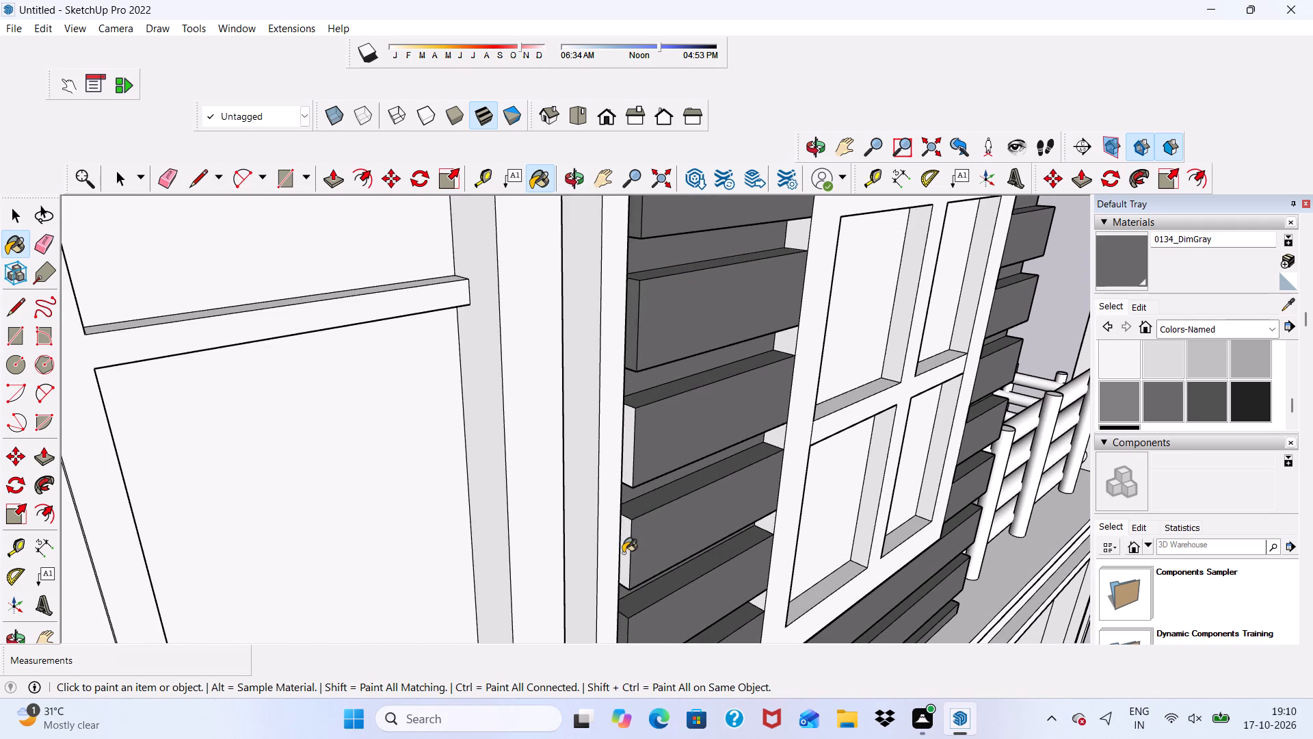
{"action": "left_click", "coordinate": [623, 553]}
Paint the small white end faces in the siding gaps against the four-pane window frame with 0134_DimGray.
{"action": "left_click", "coordinate": [789, 344]}
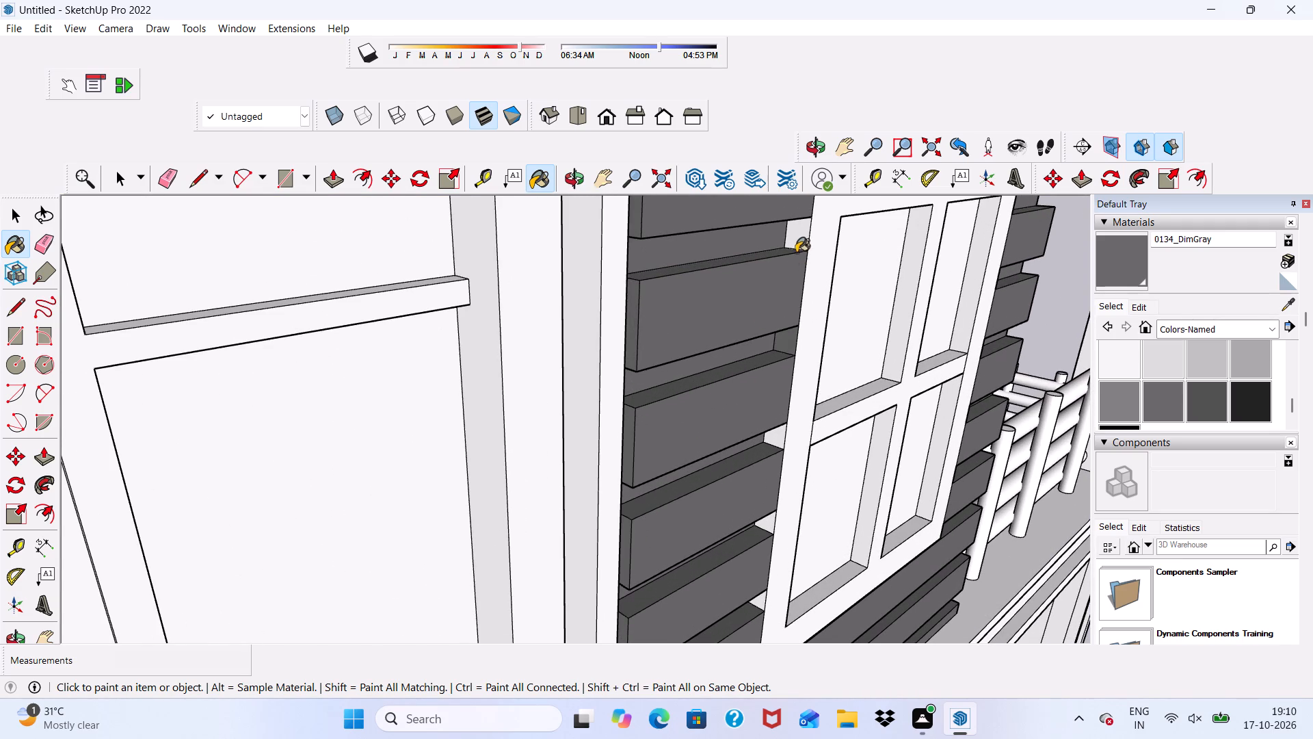
{"action": "left_click", "coordinate": [796, 246]}
{"action": "scroll", "coordinate": [796, 409], "scroll_direction": "up", "scroll_amount": 1}
{"action": "left_click", "coordinate": [773, 440]}
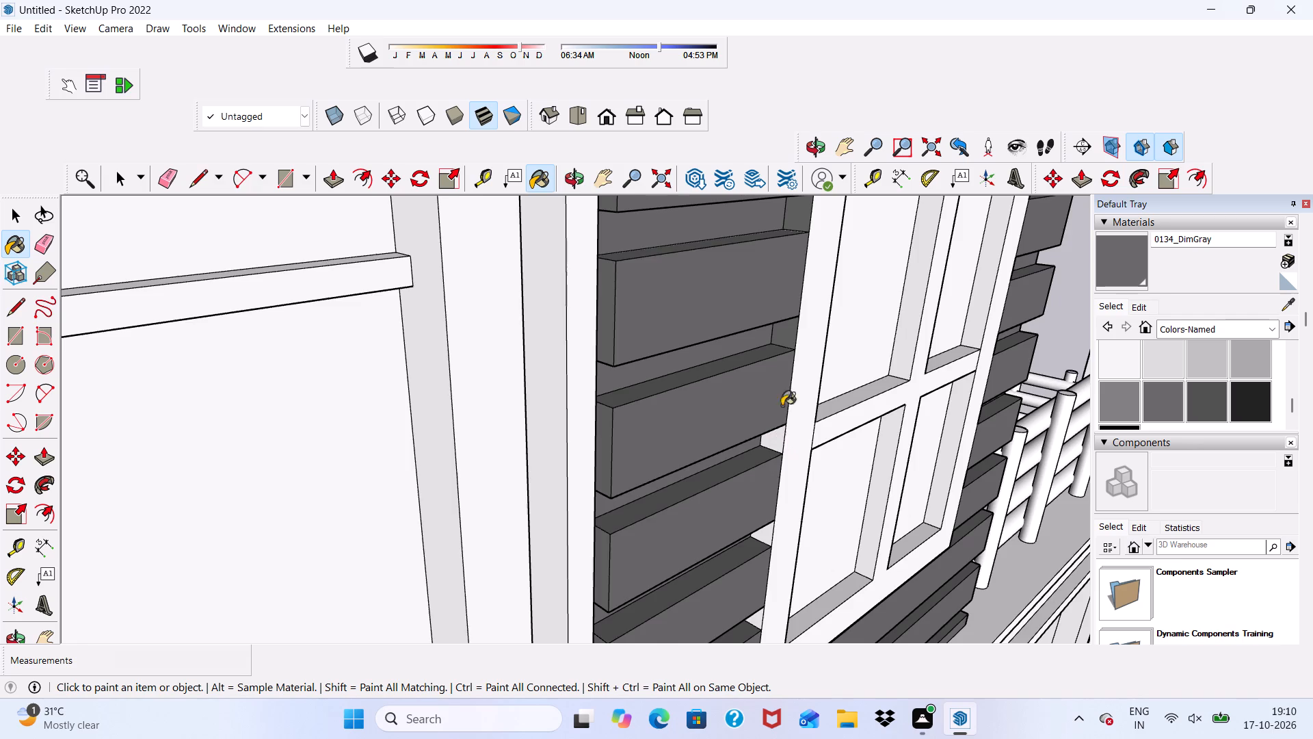
{"action": "scroll", "coordinate": [762, 306], "scroll_direction": "down", "scroll_amount": 4}
{"action": "scroll", "coordinate": [749, 577], "scroll_direction": "up", "scroll_amount": 11}
{"action": "left_click", "coordinate": [761, 454]}
{"action": "scroll", "coordinate": [771, 363], "scroll_direction": "down", "scroll_amount": 4}
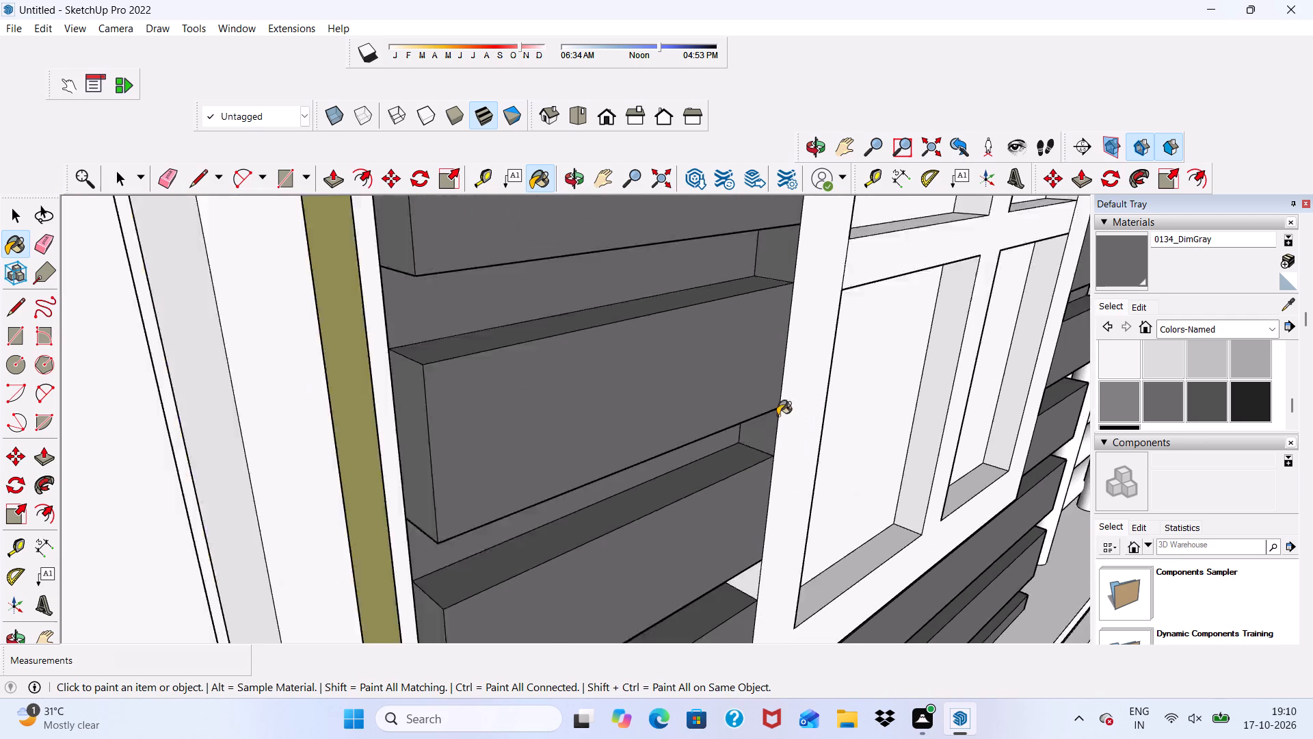
{"action": "scroll", "coordinate": [778, 415], "scroll_direction": "down", "scroll_amount": 2}
{"action": "scroll", "coordinate": [774, 592], "scroll_direction": "up", "scroll_amount": 5}
{"action": "left_click", "coordinate": [744, 506]}
{"action": "scroll", "coordinate": [743, 411], "scroll_direction": "down", "scroll_amount": 5}
{"action": "scroll", "coordinate": [741, 615], "scroll_direction": "up", "scroll_amount": 6}
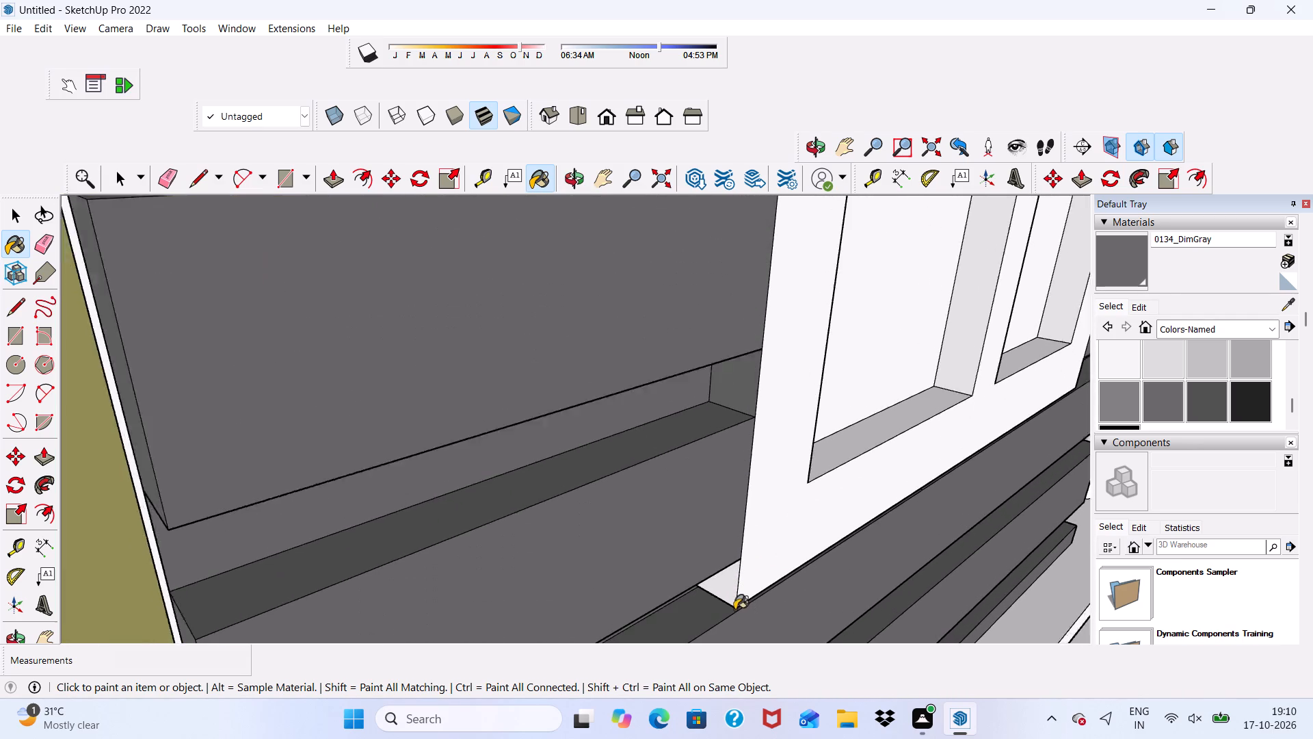
{"action": "scroll", "coordinate": [734, 610], "scroll_direction": "up", "scroll_amount": 1}
{"action": "left_click", "coordinate": [706, 571]}
{"action": "scroll", "coordinate": [485, 562], "scroll_direction": "down", "scroll_amount": 9}
{"action": "middle_click_drag", "start_coordinate": [591, 523], "coordinate": [571, 310]}
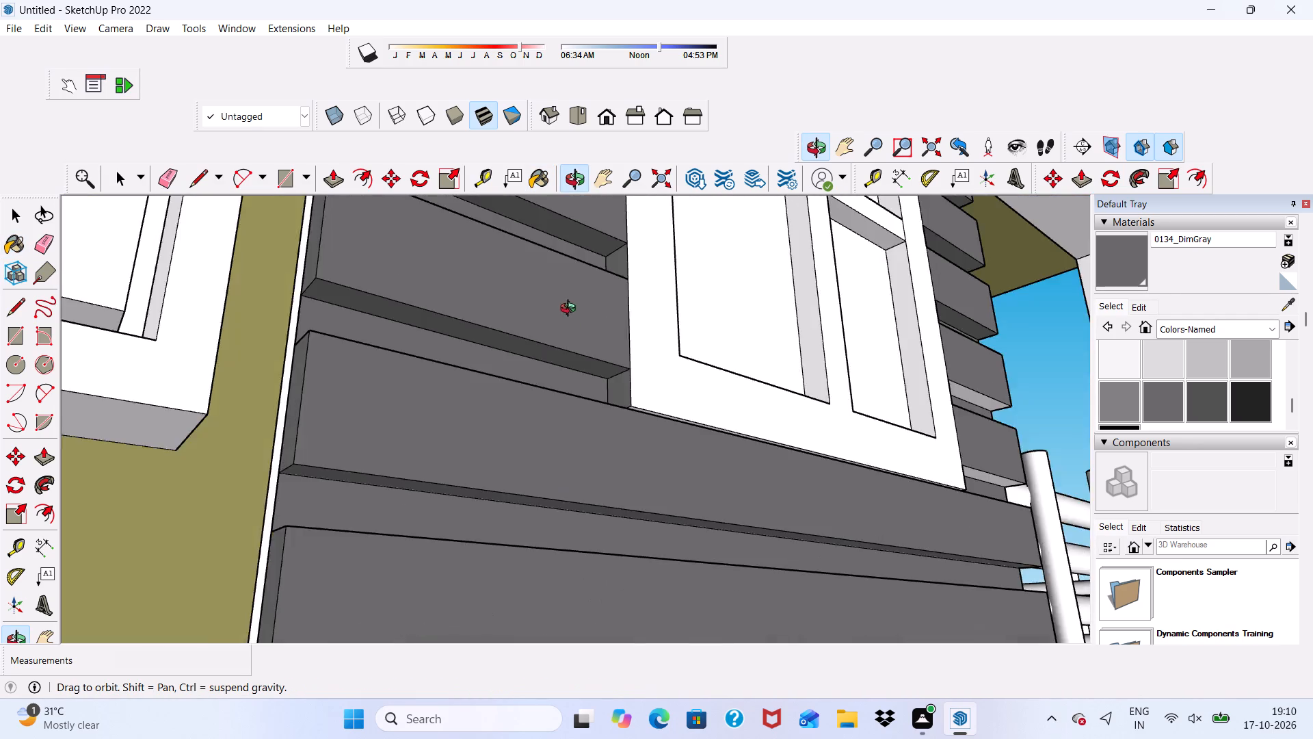
Paint the two lowest white faces in the siding gaps on the railing side of the four-pane window frame with 0134_DimGray.
{"action": "middle_click_drag", "start_coordinate": [571, 310], "coordinate": [403, 441]}
{"action": "scroll", "coordinate": [428, 433], "scroll_direction": "up", "scroll_amount": 2}
{"action": "scroll", "coordinate": [527, 372], "scroll_direction": "down", "scroll_amount": 10}
{"action": "middle_click_drag", "start_coordinate": [728, 564], "coordinate": [470, 626]}
{"action": "scroll", "coordinate": [798, 621], "scroll_direction": "up", "scroll_amount": 12}
{"action": "left_click", "coordinate": [818, 573]}
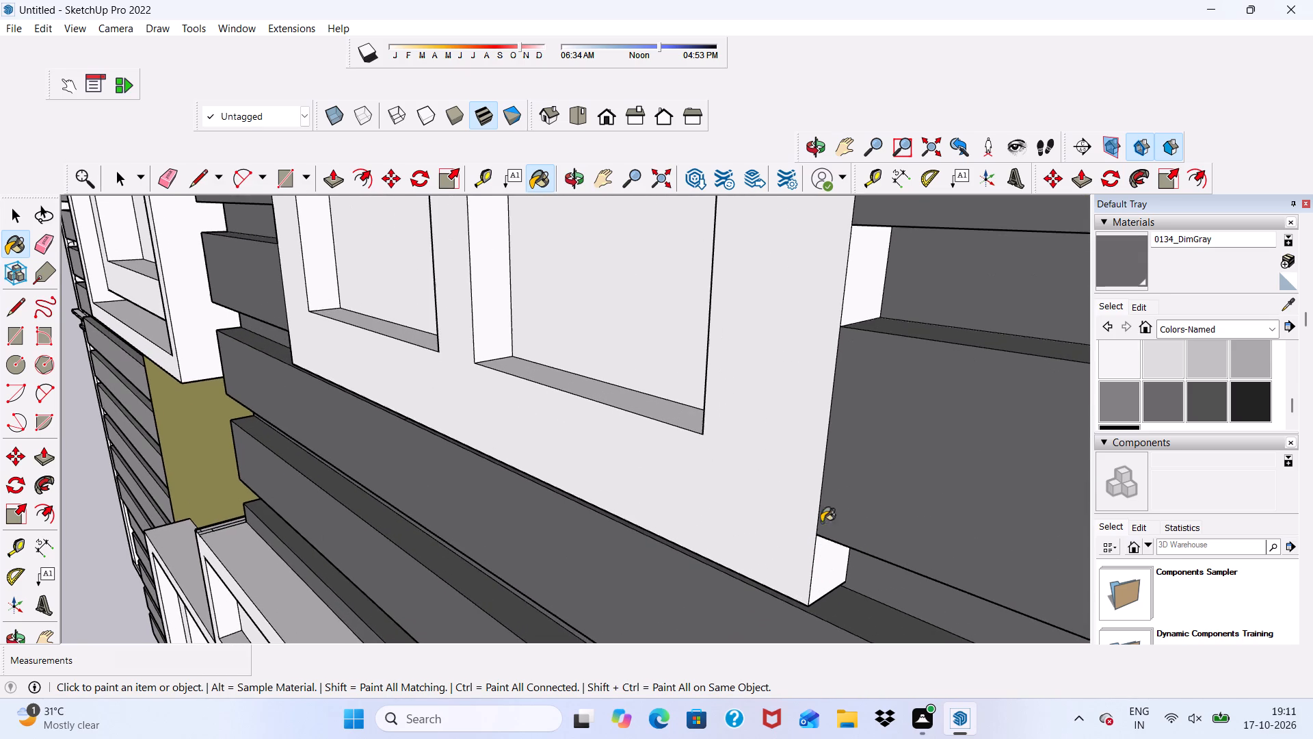
{"action": "scroll", "coordinate": [867, 304], "scroll_direction": "up", "scroll_amount": 1}
{"action": "left_click", "coordinate": [869, 283]}
{"action": "scroll", "coordinate": [782, 440], "scroll_direction": "down", "scroll_amount": 6}
{"action": "scroll", "coordinate": [577, 470], "scroll_direction": "down", "scroll_amount": 13}
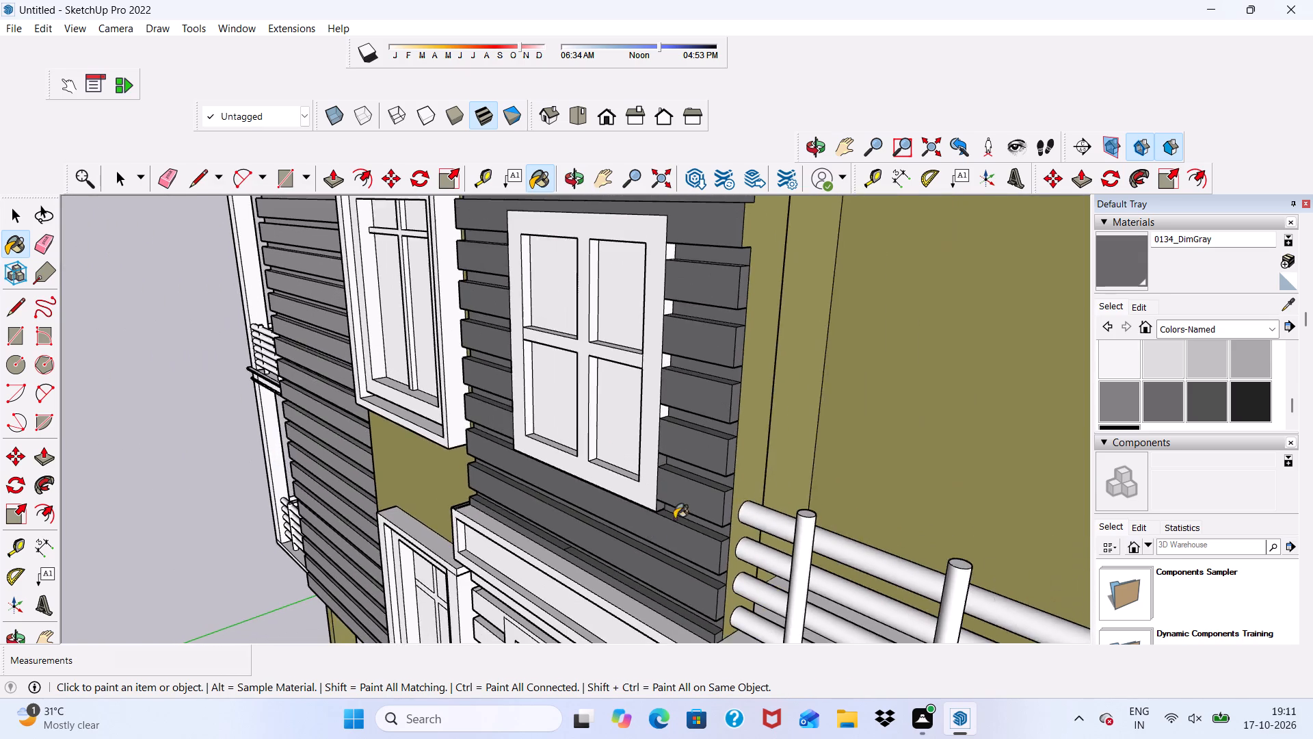
Paint the remaining white faces in the siding gaps higher up on the railing side of the four-pane window with 0134_DimGray.
{"action": "scroll", "coordinate": [651, 362], "scroll_direction": "up", "scroll_amount": 11}
{"action": "left_click", "coordinate": [671, 261]}
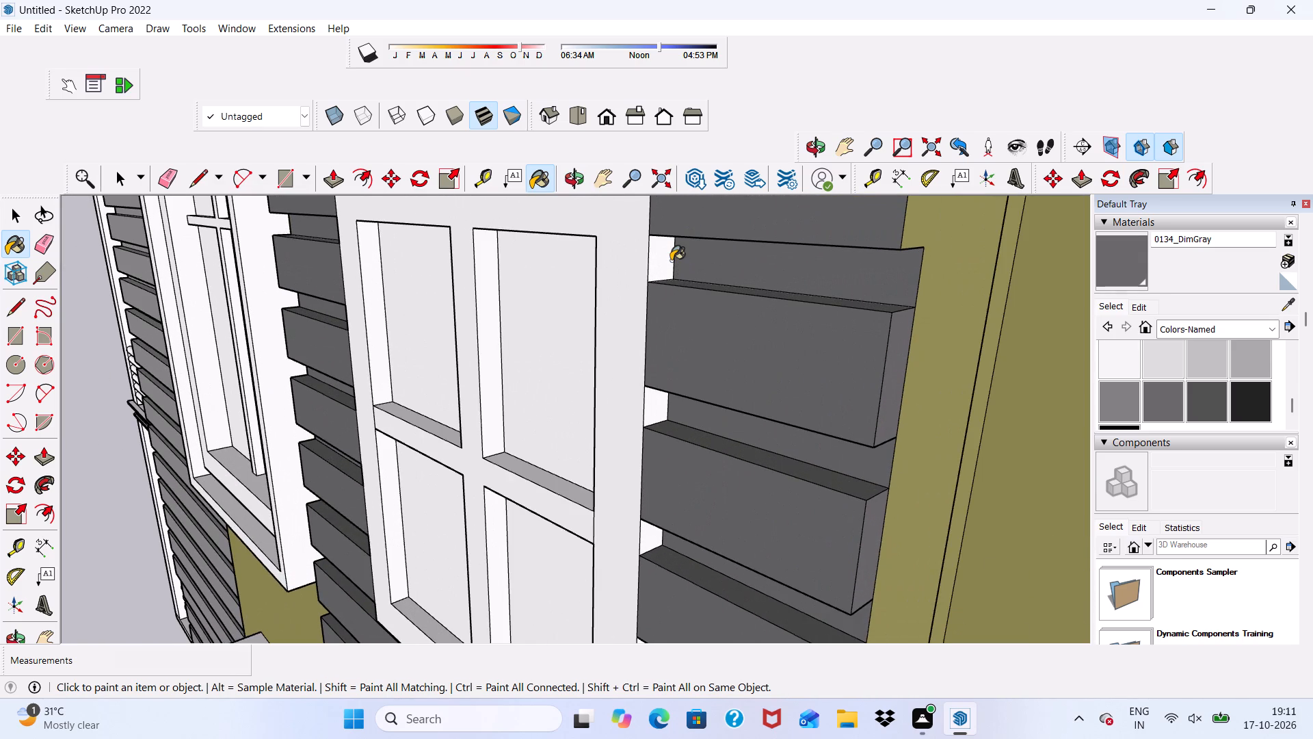
{"action": "scroll", "coordinate": [671, 380], "scroll_direction": "up", "scroll_amount": 2}
{"action": "left_click", "coordinate": [646, 411]}
{"action": "scroll", "coordinate": [659, 546], "scroll_direction": "up", "scroll_amount": 4}
{"action": "left_click", "coordinate": [635, 593]}
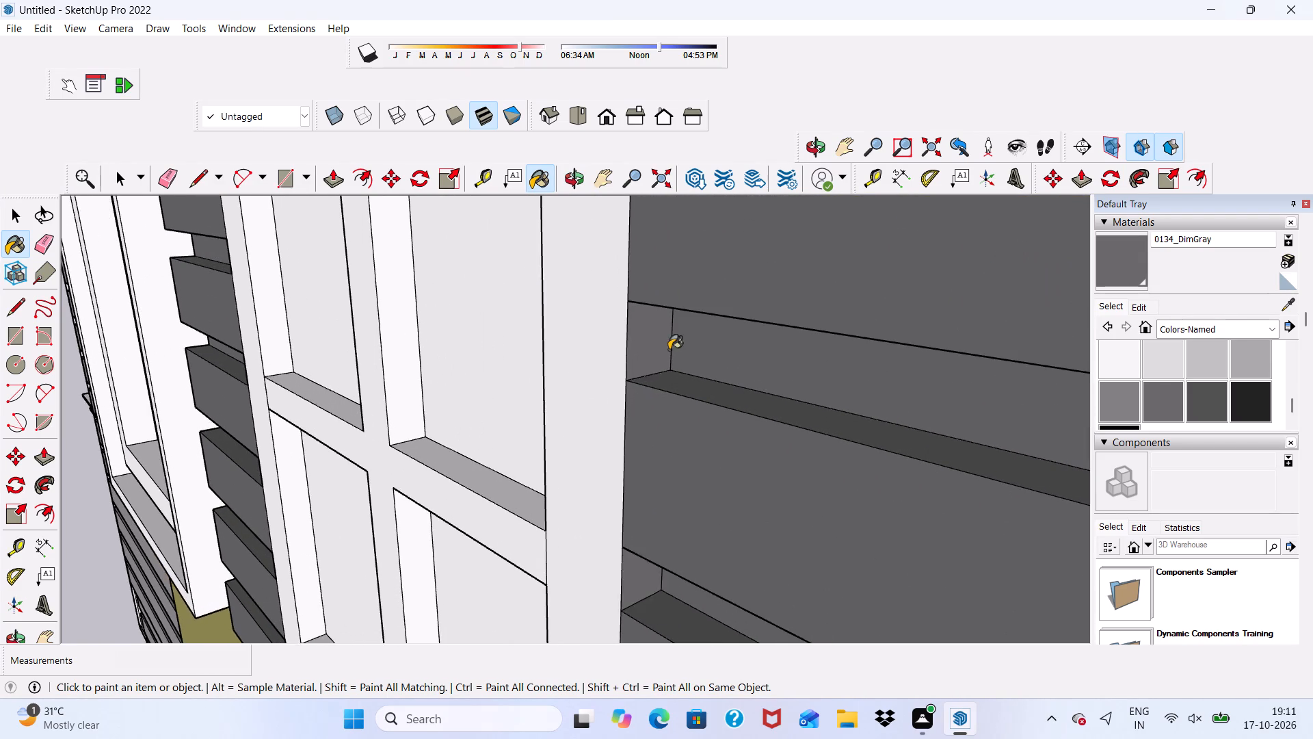
{"action": "scroll", "coordinate": [670, 344], "scroll_direction": "down", "scroll_amount": 11}
{"action": "scroll", "coordinate": [688, 621], "scroll_direction": "up", "scroll_amount": 9}
{"action": "left_click", "coordinate": [659, 467]}
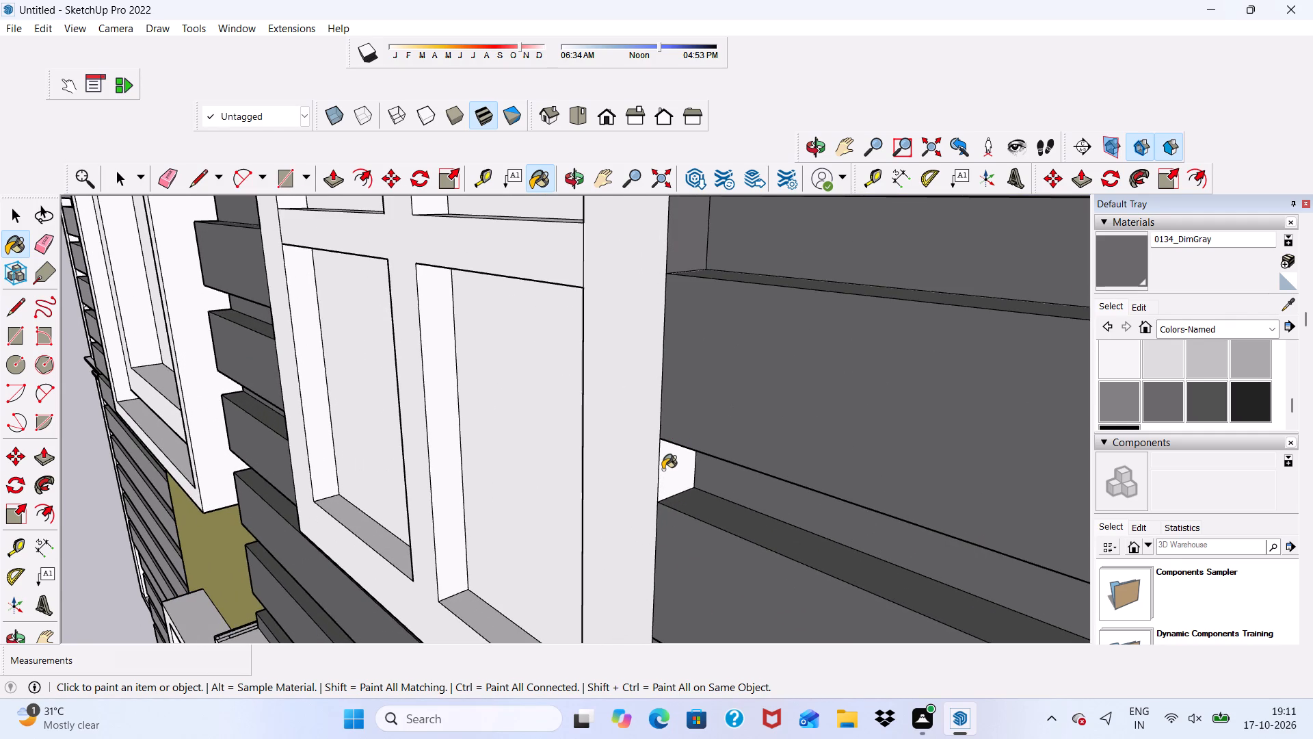
{"action": "left_click", "coordinate": [663, 469]}
{"action": "scroll", "coordinate": [643, 480], "scroll_direction": "down", "scroll_amount": 15}
{"action": "middle_click_drag", "start_coordinate": [638, 539], "coordinate": [755, 483]}
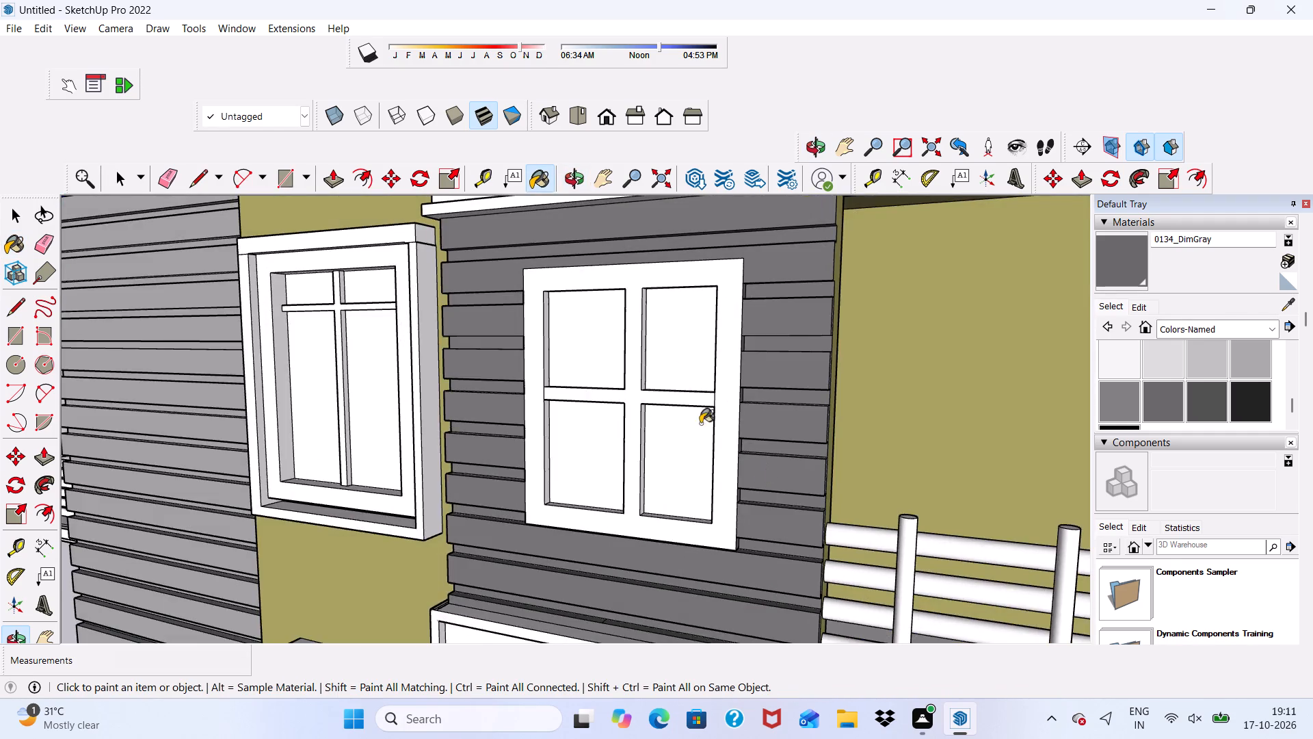
{"action": "scroll", "coordinate": [700, 424], "scroll_direction": "down", "scroll_amount": 11}
{"action": "scroll", "coordinate": [719, 437], "scroll_direction": "up", "scroll_amount": 2}
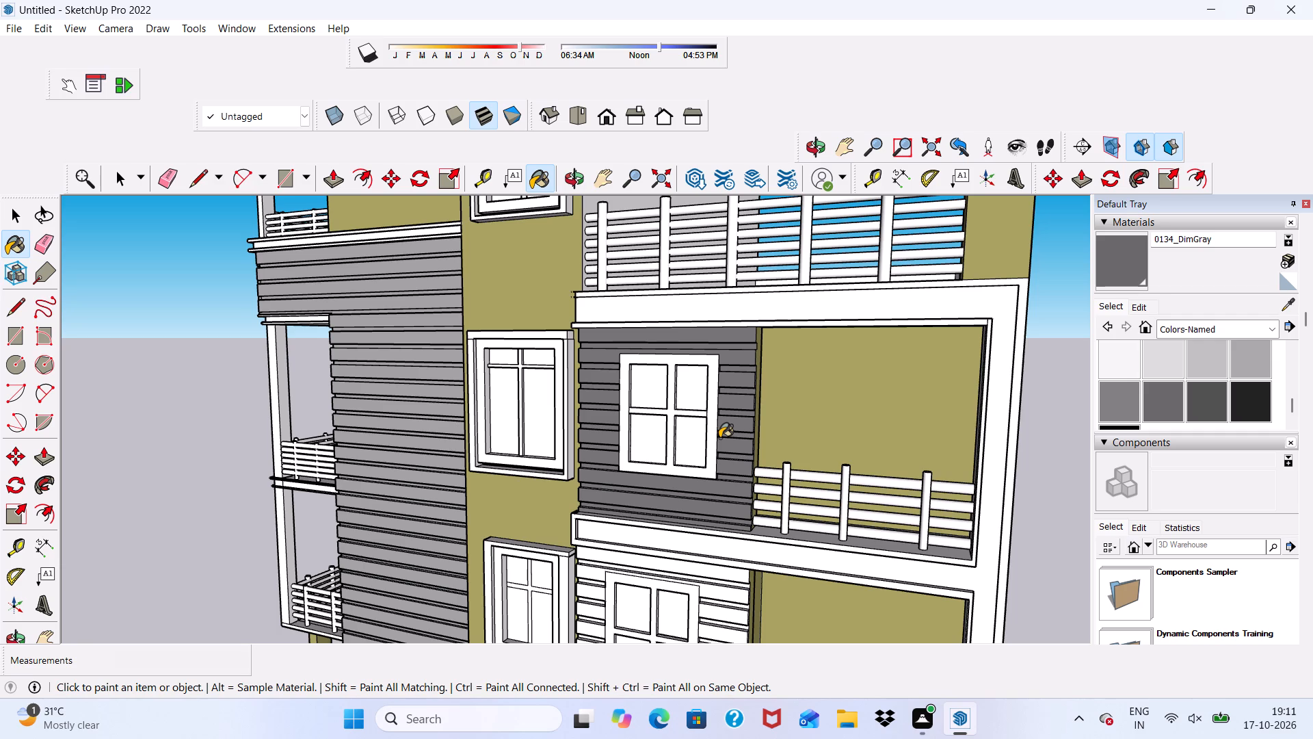
Paint the top rail of the open upper terrace's front railing with 0137_Black.
{"action": "key", "text": "space"}
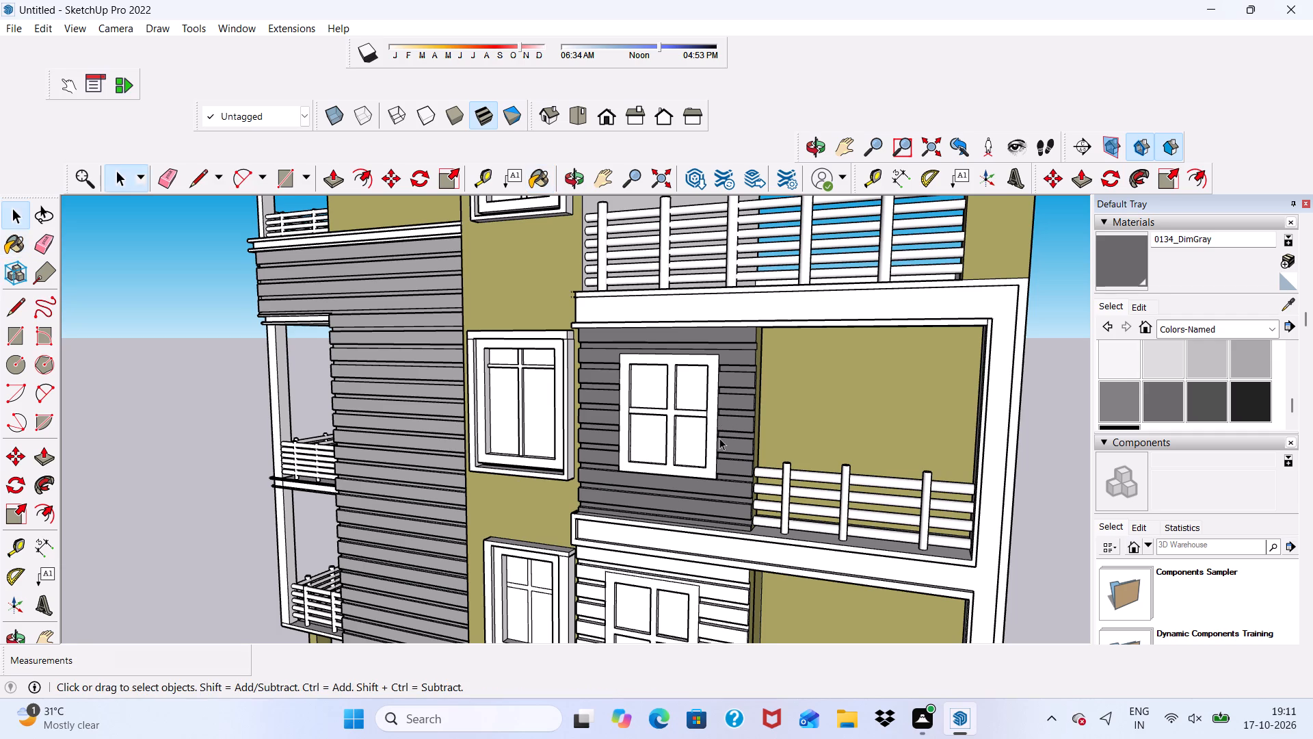
{"action": "scroll", "coordinate": [676, 606], "scroll_direction": "down", "scroll_amount": 1}
{"action": "scroll", "coordinate": [599, 738], "scroll_direction": "up", "scroll_amount": 1}
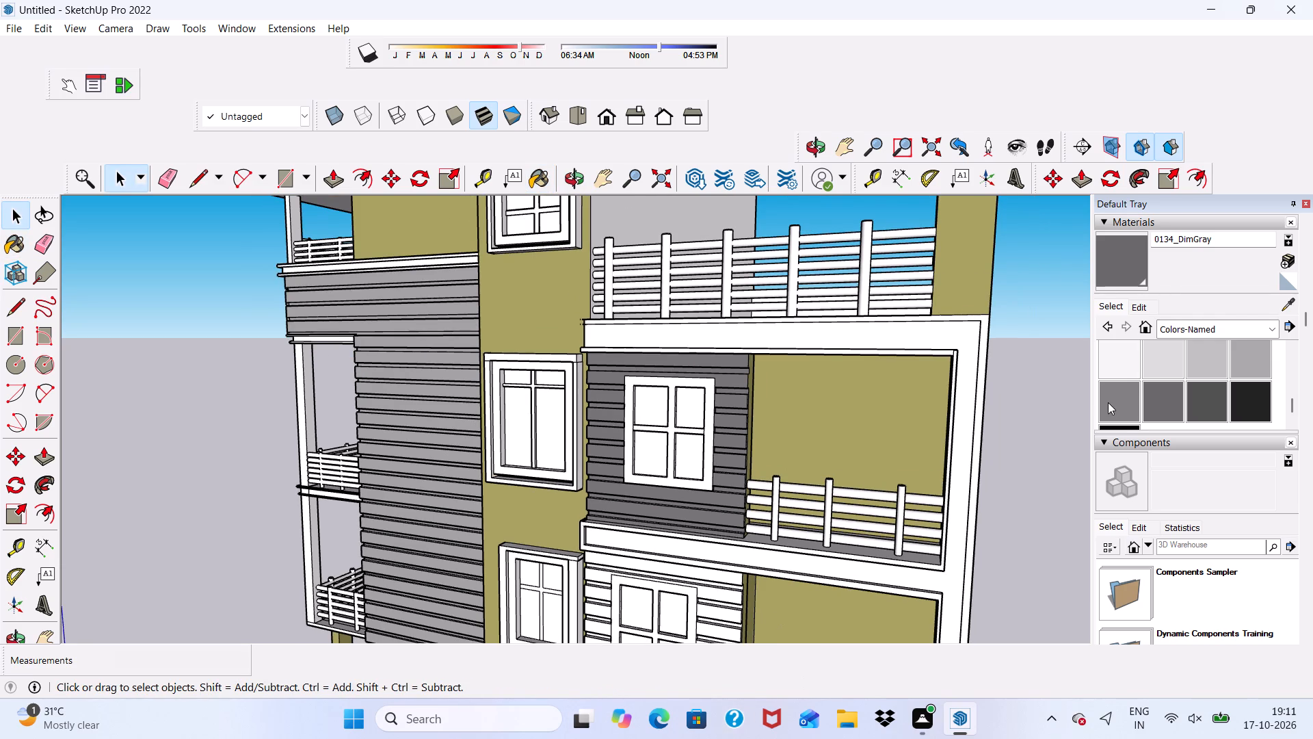
{"action": "scroll", "coordinate": [1109, 406], "scroll_direction": "down", "scroll_amount": 1}
{"action": "left_click", "coordinate": [1115, 361]}
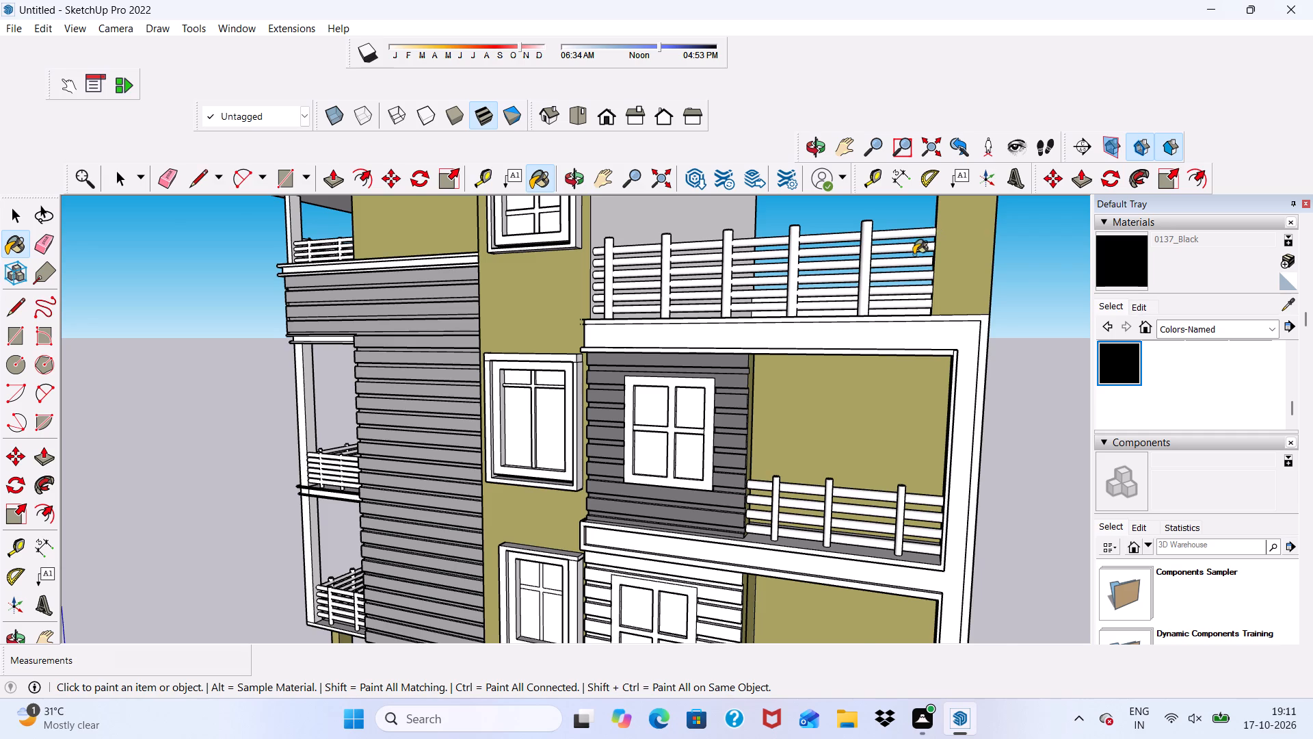
{"action": "scroll", "coordinate": [914, 255], "scroll_direction": "up", "scroll_amount": 2}
{"action": "left_click", "coordinate": [911, 227]}
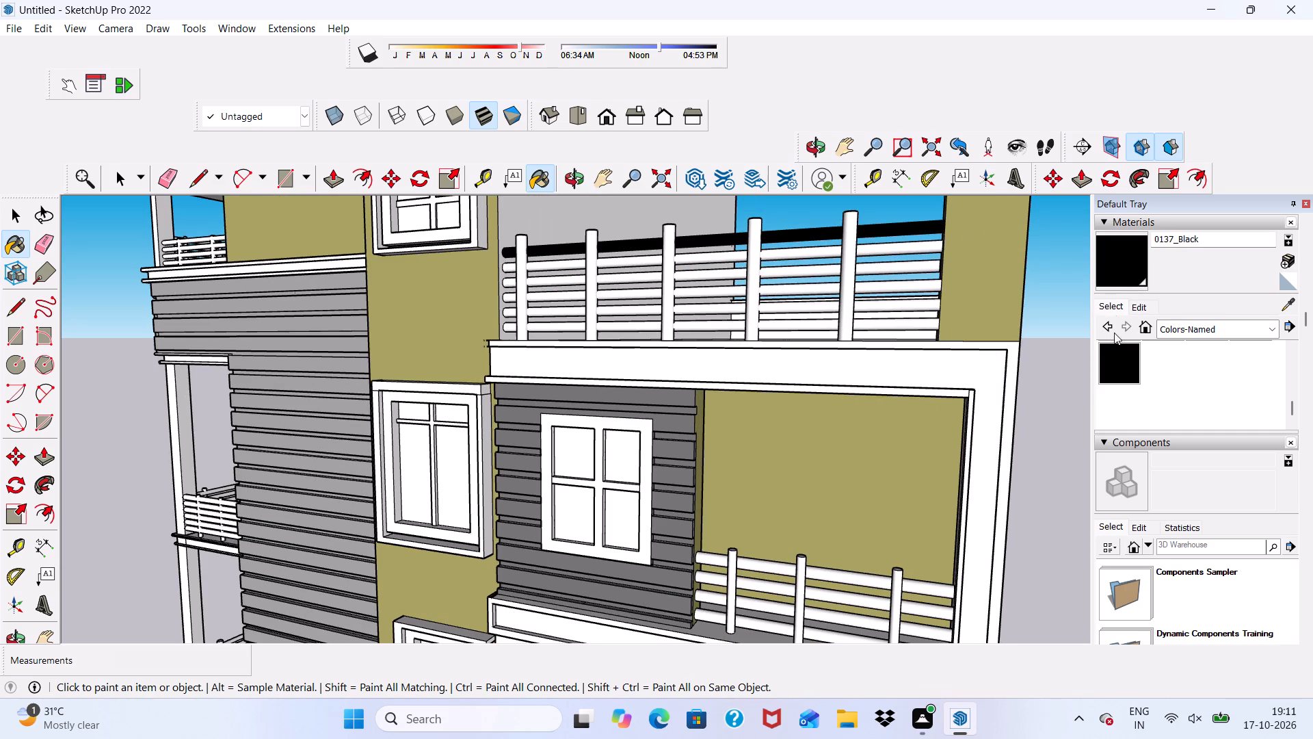
Lighten the 0137_Black material's colour from pure black to a dark charcoal grey.
{"action": "left_click", "coordinate": [1135, 307]}
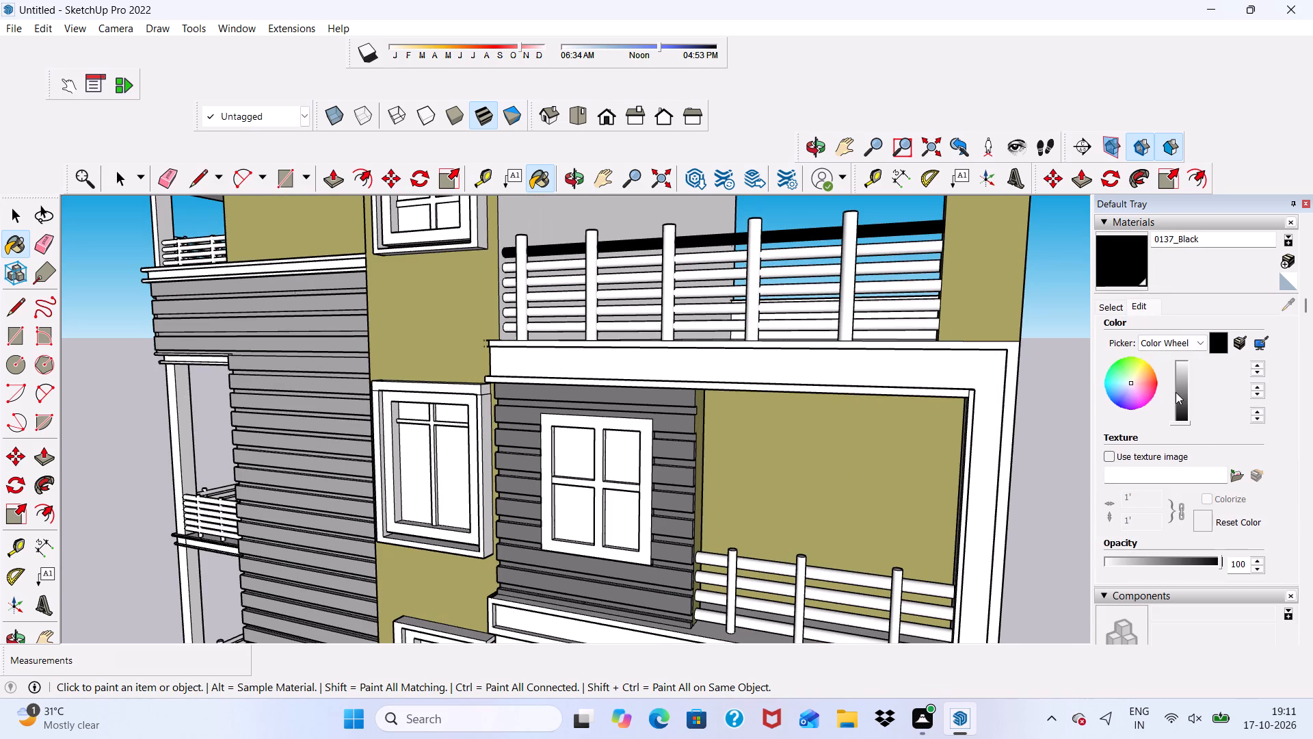
{"action": "left_click_drag", "start_coordinate": [1176, 398], "coordinate": [1177, 386]}
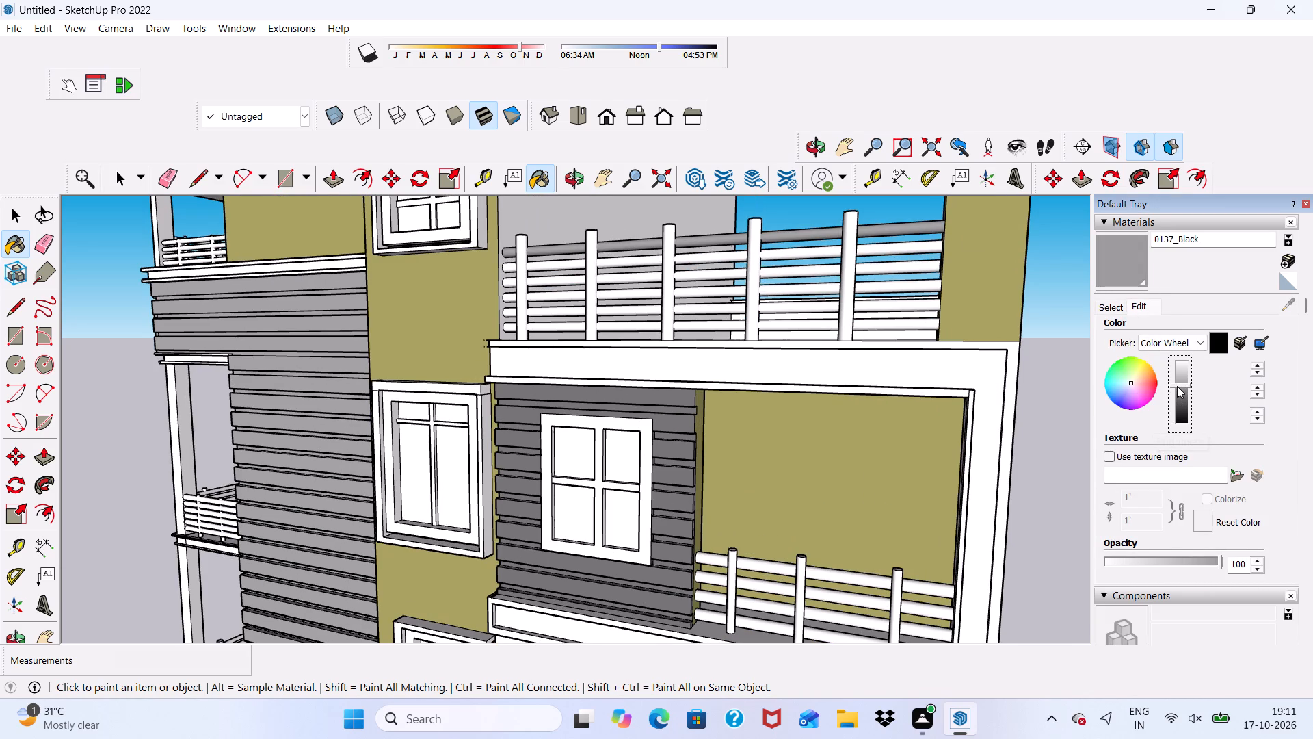
{"action": "left_click_drag", "start_coordinate": [1177, 386], "coordinate": [1179, 392]}
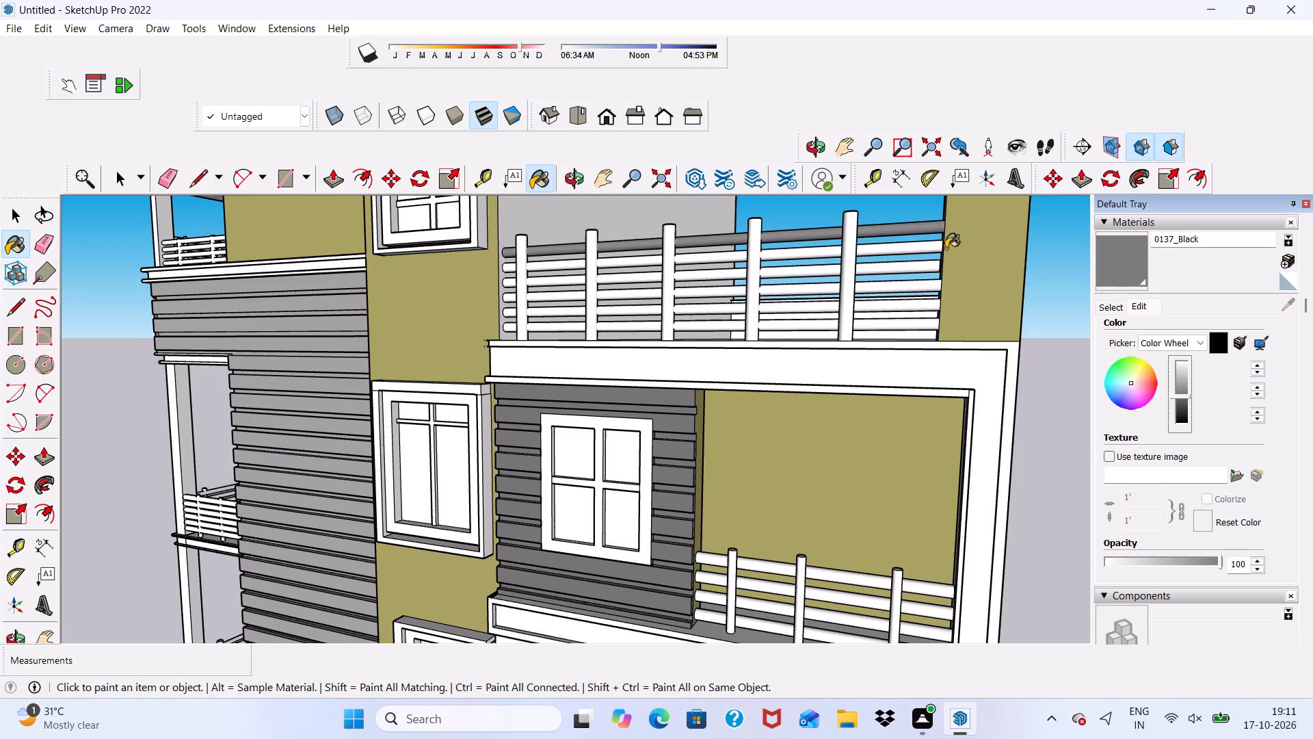
{"action": "scroll", "coordinate": [919, 236], "scroll_direction": "up", "scroll_amount": 11}
{"action": "middle_click_drag", "start_coordinate": [821, 242], "coordinate": [810, 423]}
{"action": "scroll", "coordinate": [821, 259], "scroll_direction": "down", "scroll_amount": 1}
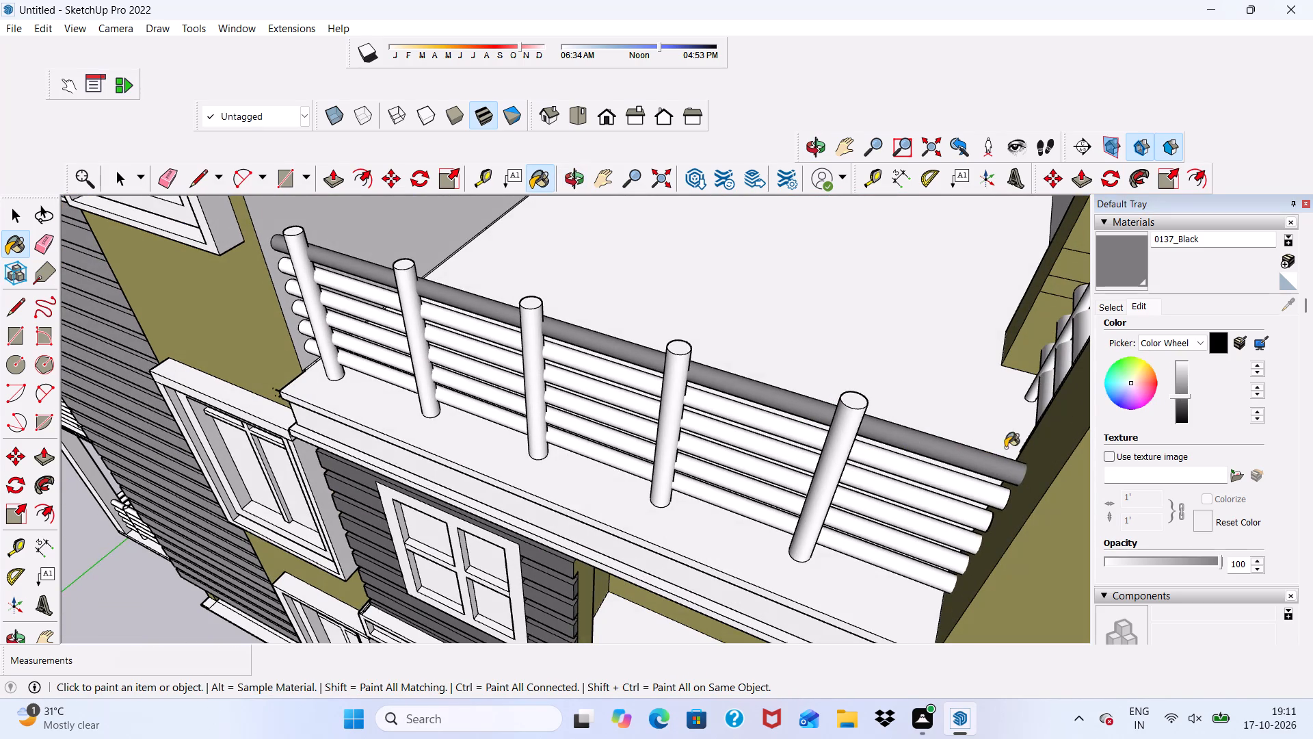
{"action": "scroll", "coordinate": [1186, 397], "scroll_direction": "up", "scroll_amount": 2}
{"action": "scroll", "coordinate": [1186, 397], "scroll_direction": "down", "scroll_amount": 1}
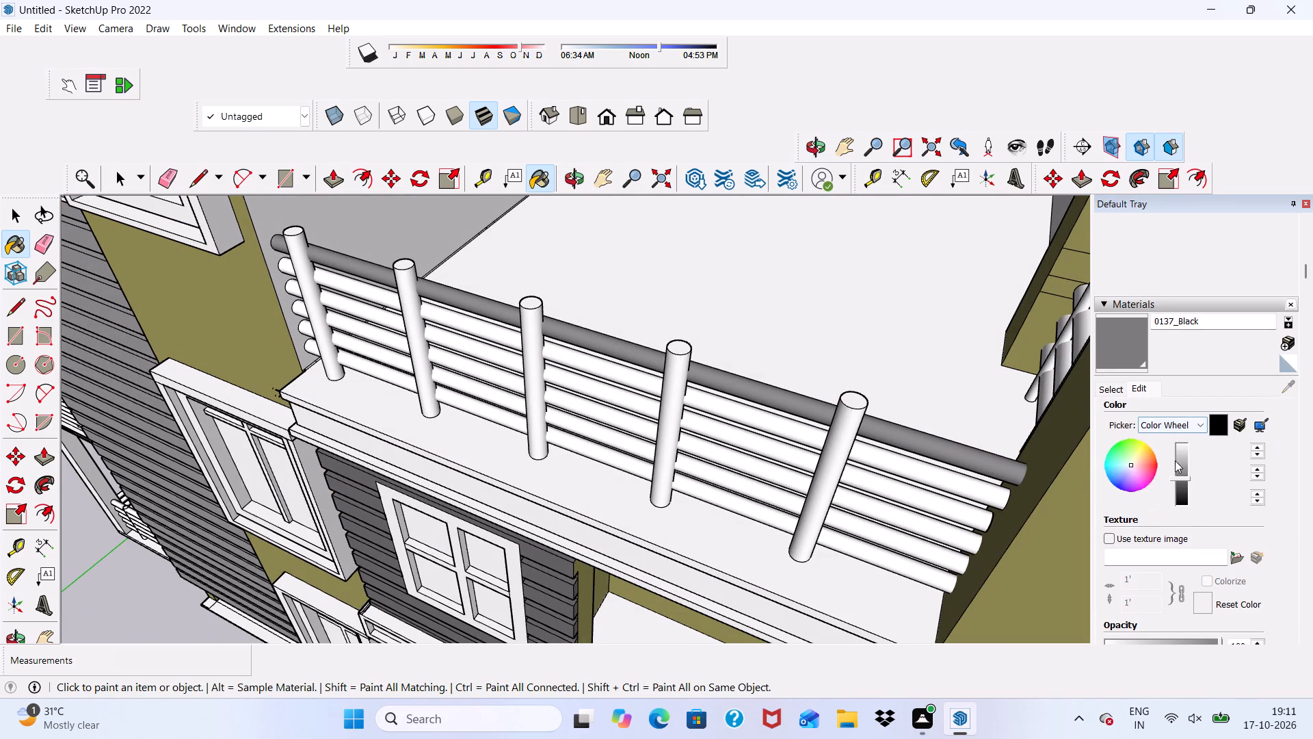
{"action": "left_click_drag", "start_coordinate": [1176, 479], "coordinate": [1178, 488]}
{"action": "middle_click_drag", "start_coordinate": [1004, 480], "coordinate": [991, 315]}
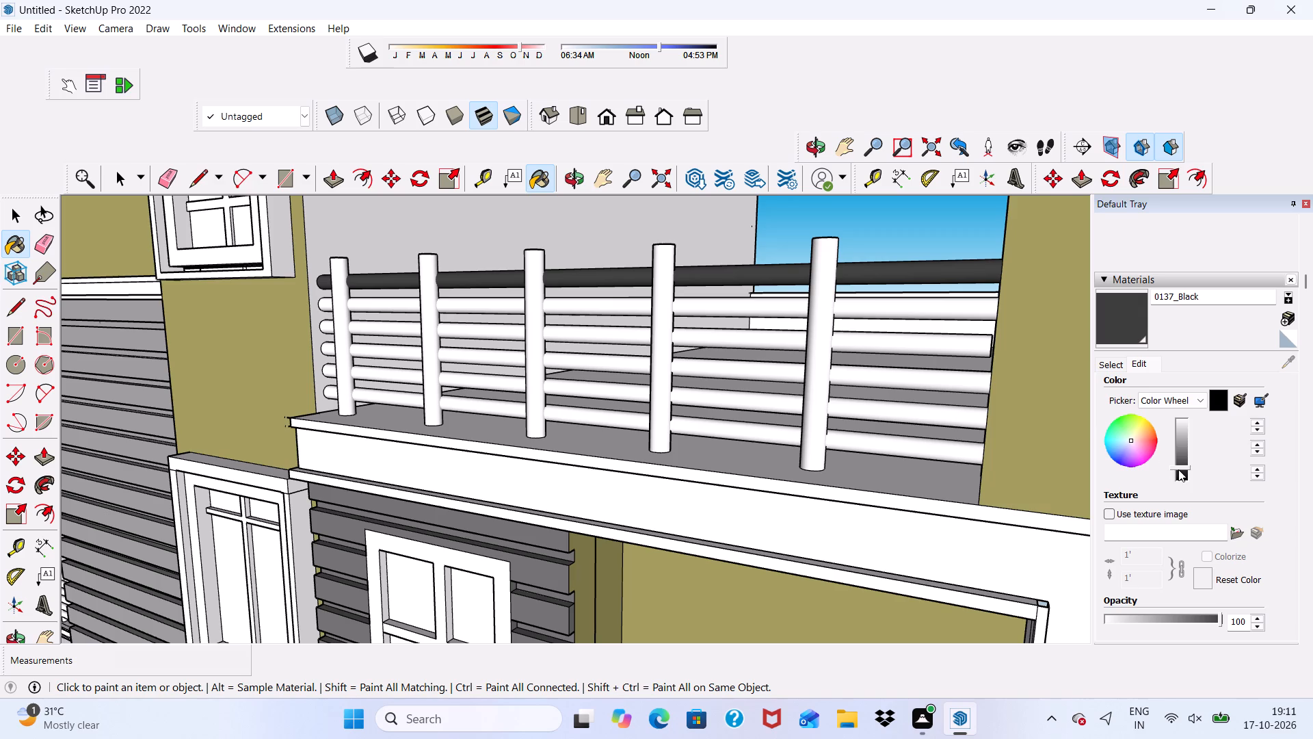
{"action": "left_click_drag", "start_coordinate": [1179, 469], "coordinate": [1179, 461]}
Paint the five lower rails and the end post nearest the corner column of the upper terrace railing with 0137_Black.
{"action": "scroll", "coordinate": [840, 273], "scroll_direction": "up", "scroll_amount": 8}
{"action": "scroll", "coordinate": [886, 302], "scroll_direction": "down", "scroll_amount": 1}
{"action": "scroll", "coordinate": [875, 343], "scroll_direction": "up", "scroll_amount": 1}
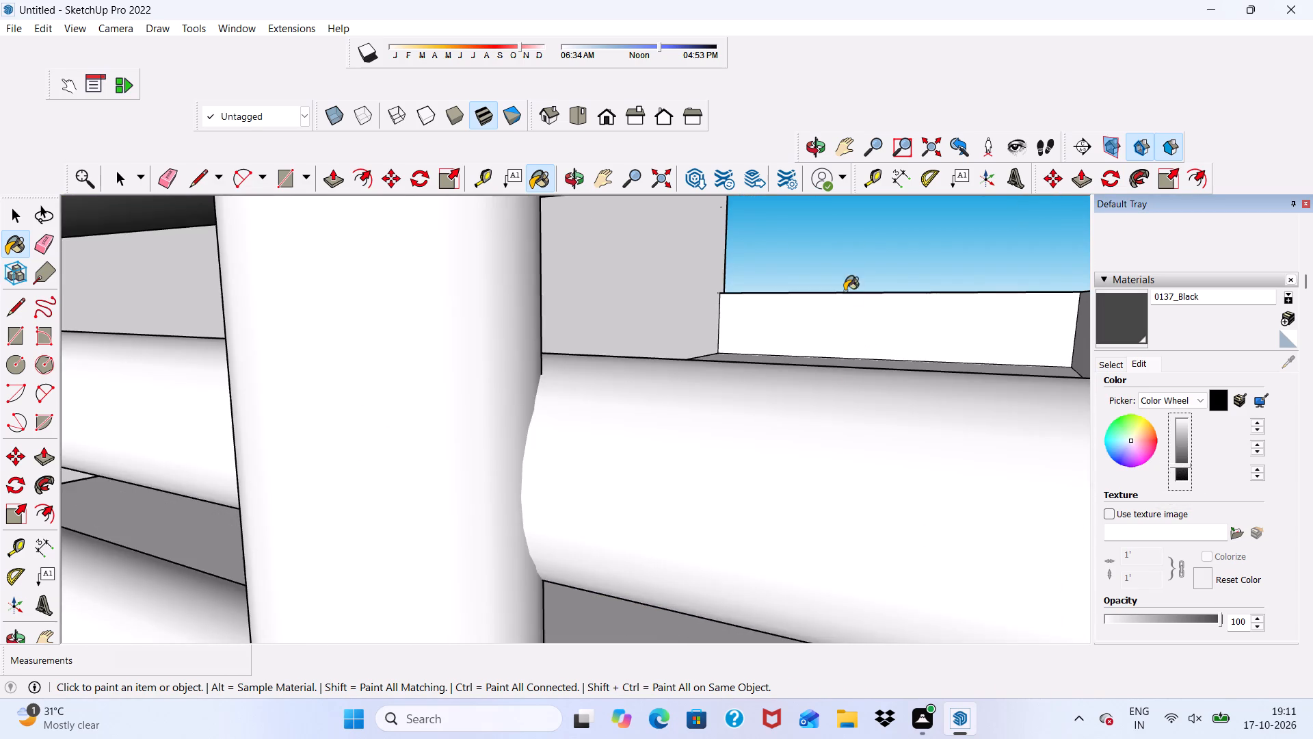
{"action": "scroll", "coordinate": [845, 291], "scroll_direction": "down", "scroll_amount": 4}
{"action": "left_click", "coordinate": [838, 307]}
{"action": "scroll", "coordinate": [836, 324], "scroll_direction": "up", "scroll_amount": 3}
{"action": "left_click", "coordinate": [820, 354]}
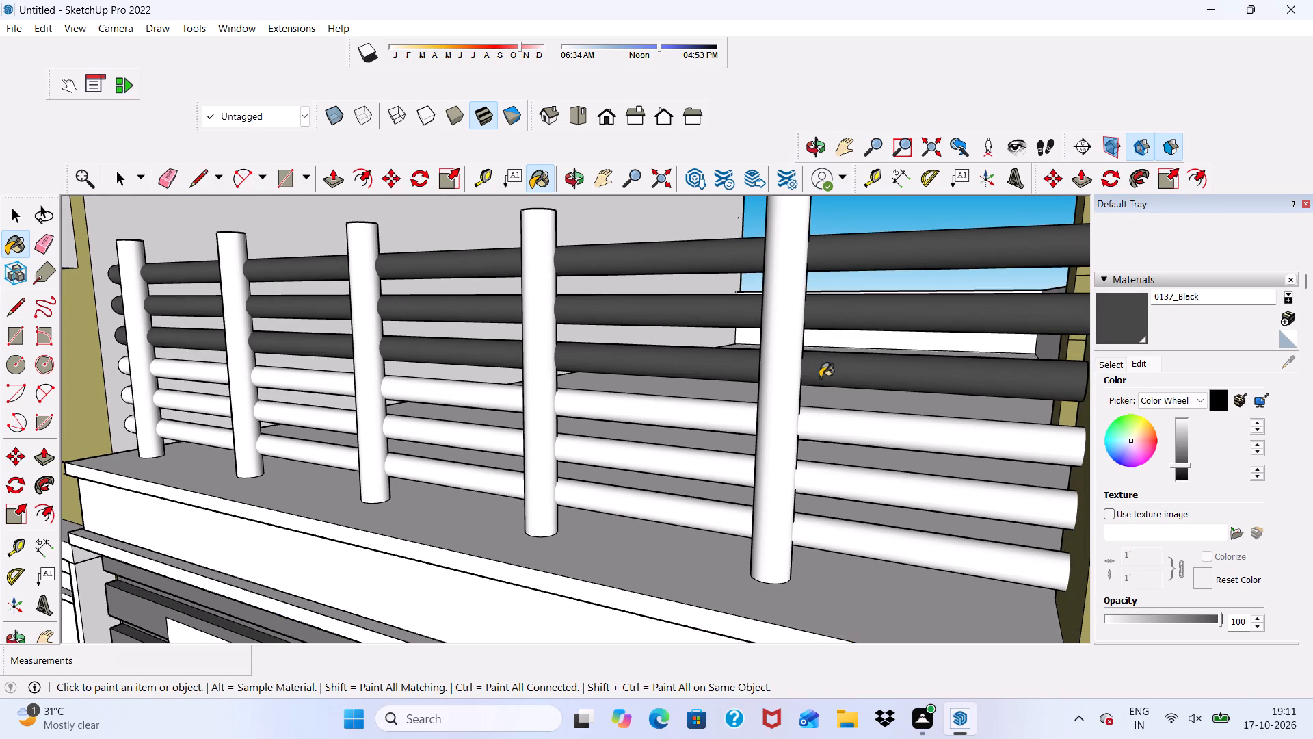
{"action": "left_click", "coordinate": [820, 419]}
{"action": "left_click", "coordinate": [796, 473]}
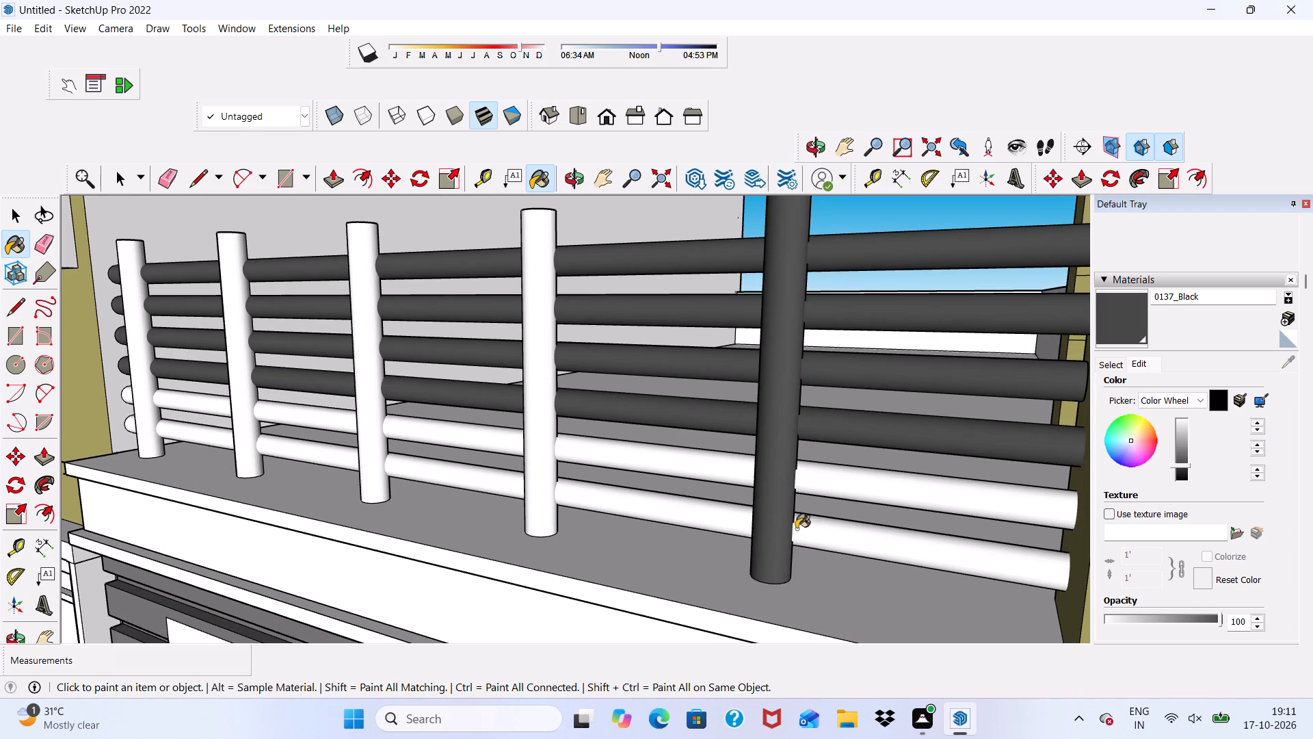
{"action": "left_click", "coordinate": [796, 536]}
{"action": "left_click", "coordinate": [816, 478]}
Paint the four remaining white posts of the upper terrace's front railing with 0137_Black.
{"action": "scroll", "coordinate": [827, 374], "scroll_direction": "down", "scroll_amount": 5}
{"action": "scroll", "coordinate": [866, 319], "scroll_direction": "down", "scroll_amount": 4}
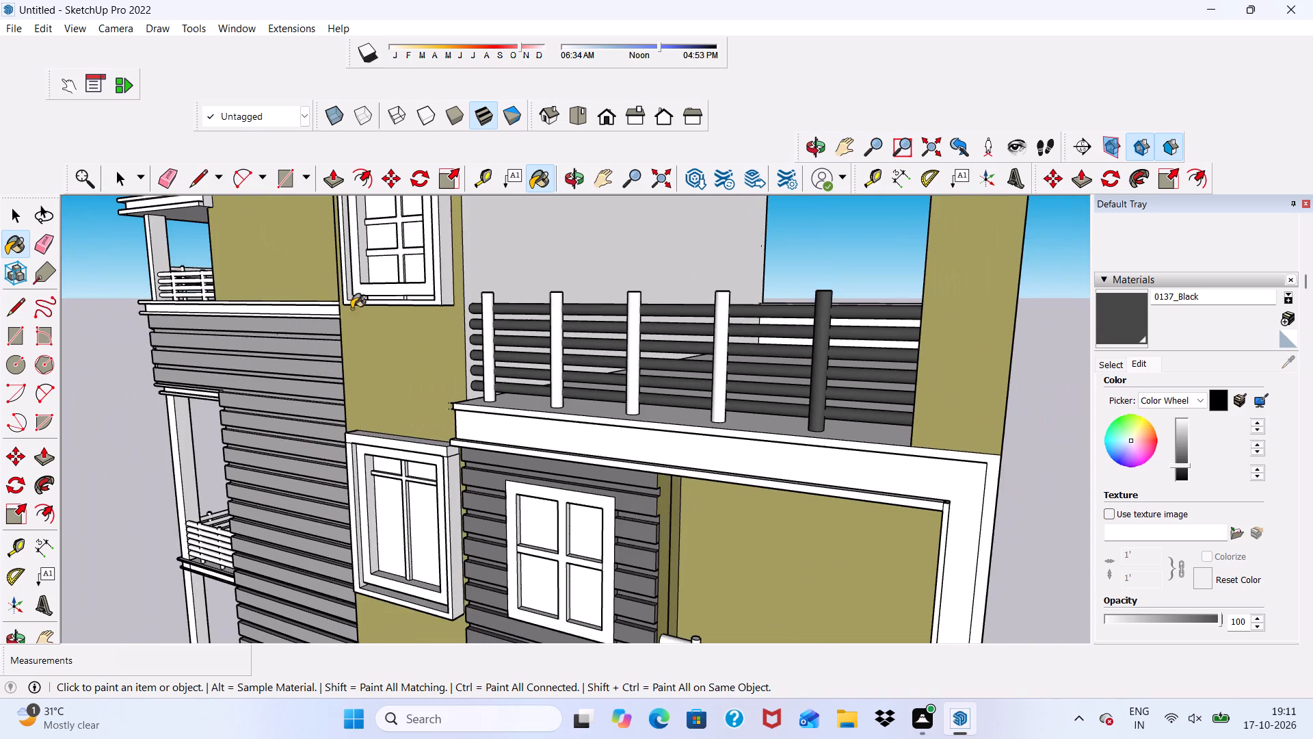
{"action": "scroll", "coordinate": [442, 363], "scroll_direction": "up", "scroll_amount": 7}
{"action": "scroll", "coordinate": [538, 307], "scroll_direction": "up", "scroll_amount": 4}
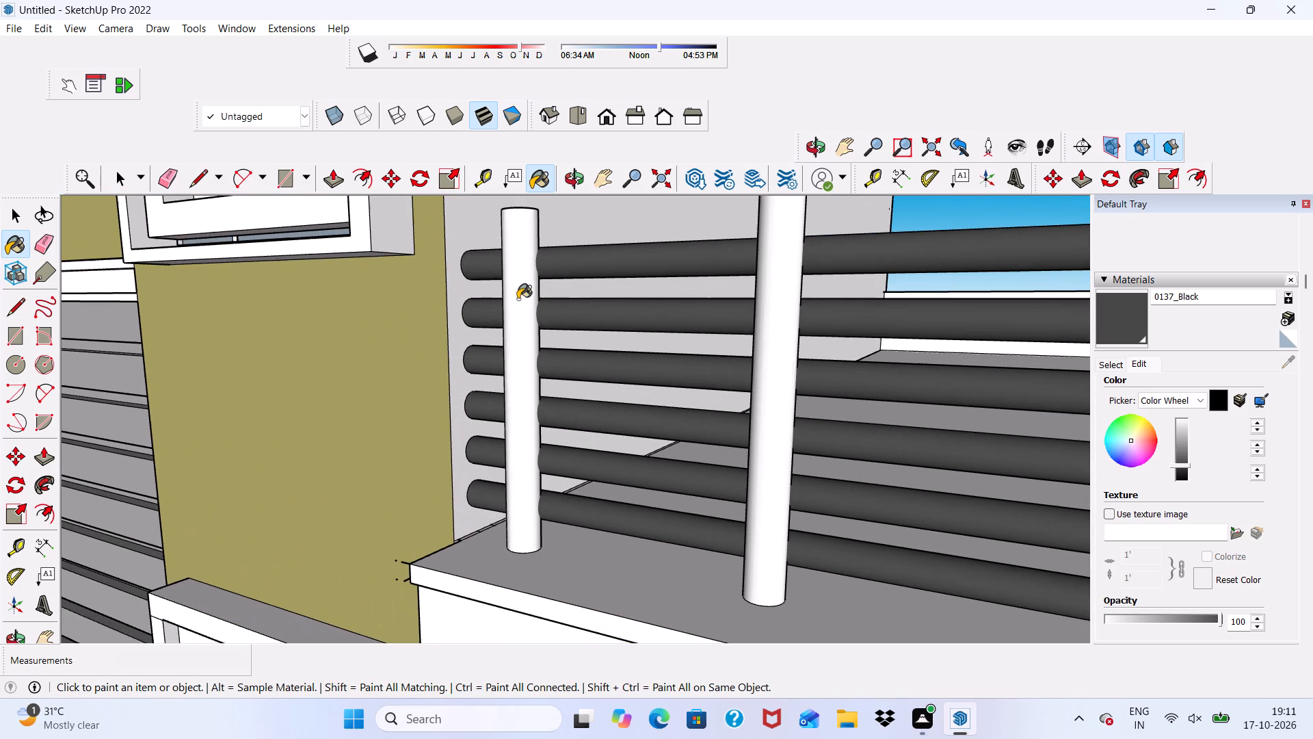
{"action": "left_click", "coordinate": [518, 299]}
{"action": "left_click", "coordinate": [754, 449]}
{"action": "scroll", "coordinate": [754, 450], "scroll_direction": "down", "scroll_amount": 10}
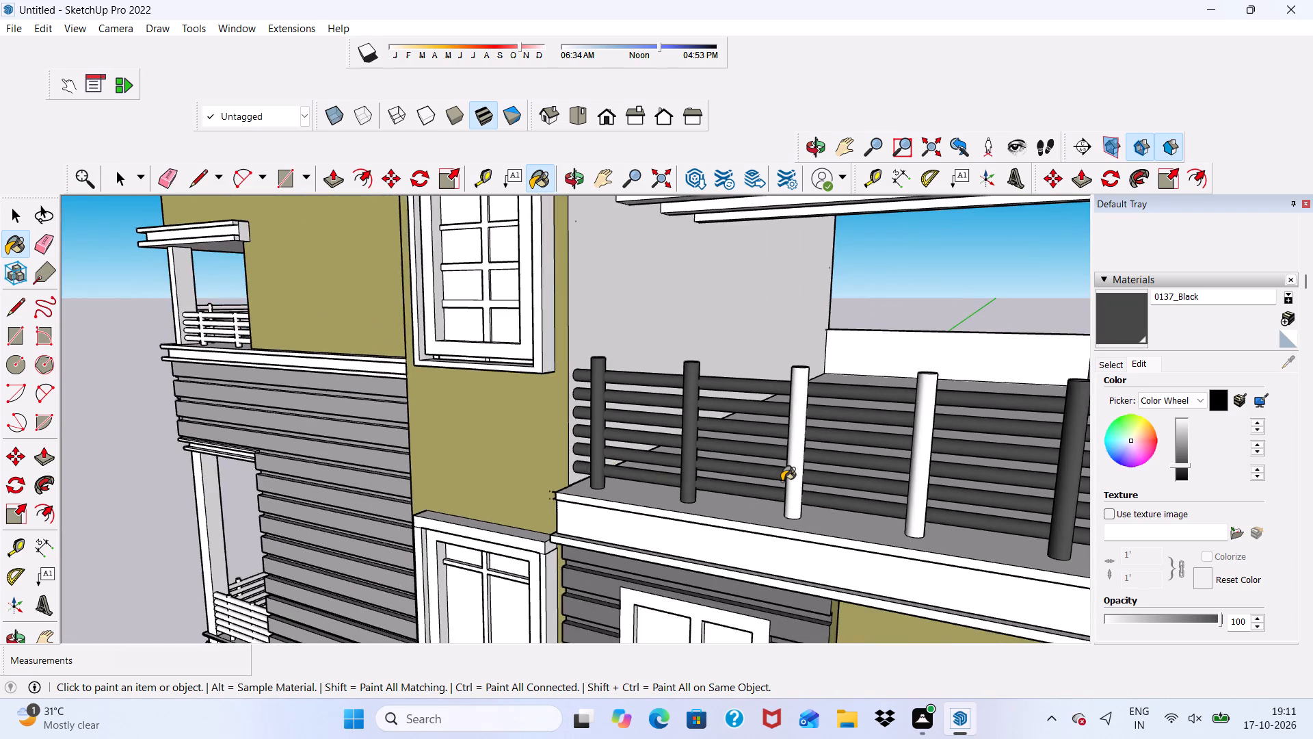
{"action": "scroll", "coordinate": [786, 481], "scroll_direction": "up", "scroll_amount": 3}
{"action": "left_click", "coordinate": [786, 481]}
{"action": "scroll", "coordinate": [933, 459], "scroll_direction": "down", "scroll_amount": 3}
{"action": "scroll", "coordinate": [916, 465], "scroll_direction": "up", "scroll_amount": 3}
{"action": "scroll", "coordinate": [826, 457], "scroll_direction": "down", "scroll_amount": 1}
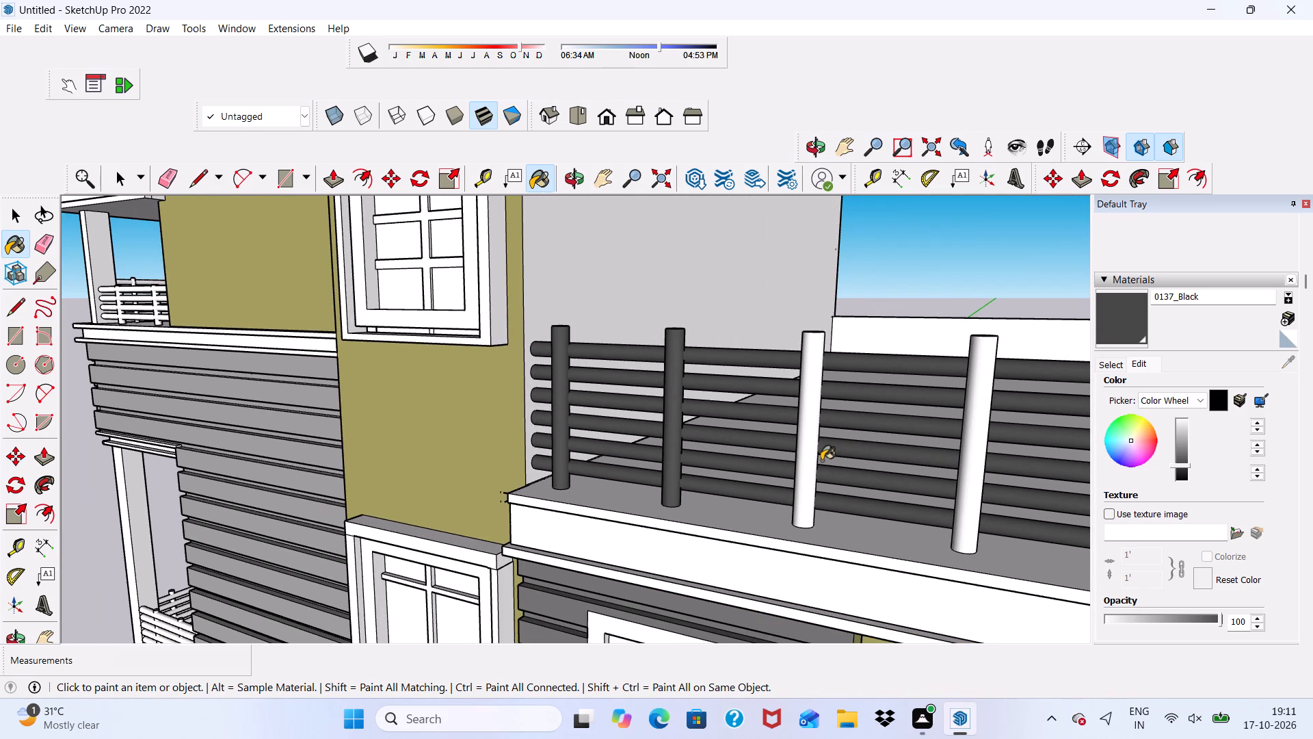
{"action": "left_click", "coordinate": [807, 465]}
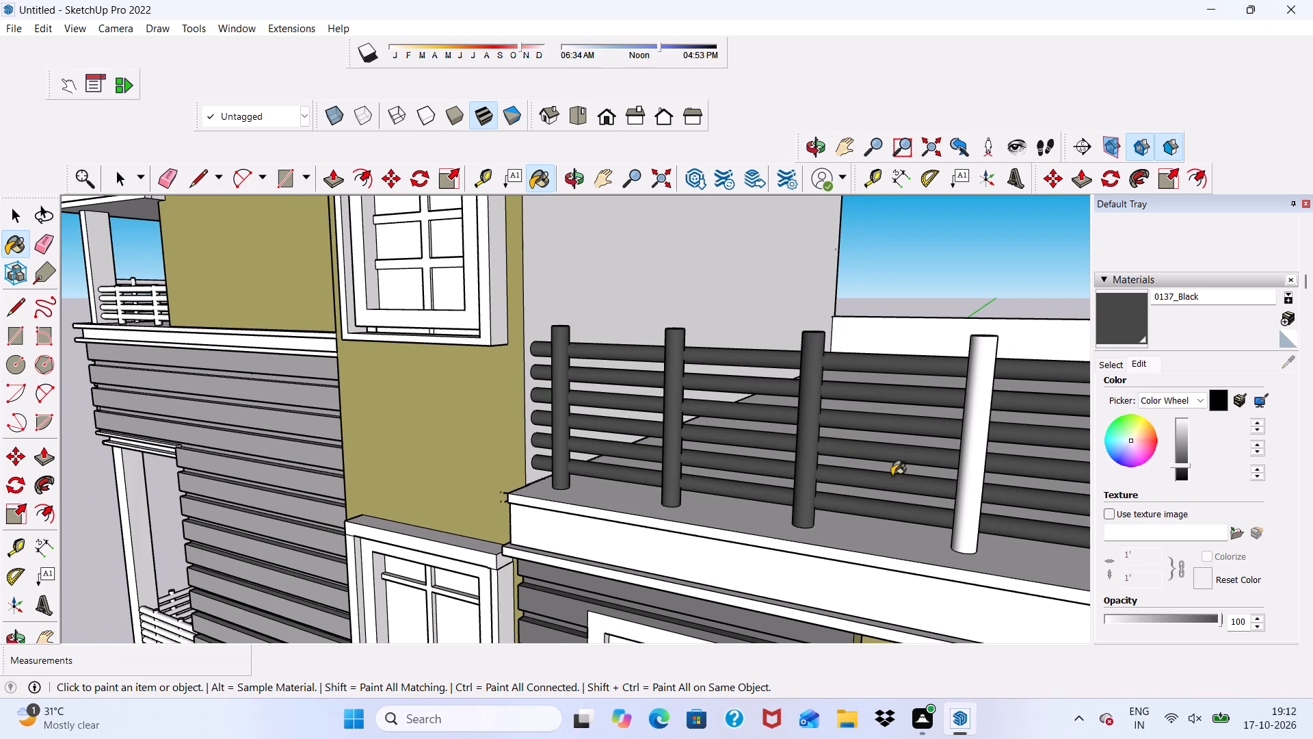
{"action": "left_click", "coordinate": [961, 480]}
{"action": "scroll", "coordinate": [764, 418], "scroll_direction": "down", "scroll_amount": 3}
{"action": "scroll", "coordinate": [741, 316], "scroll_direction": "down", "scroll_amount": 9}
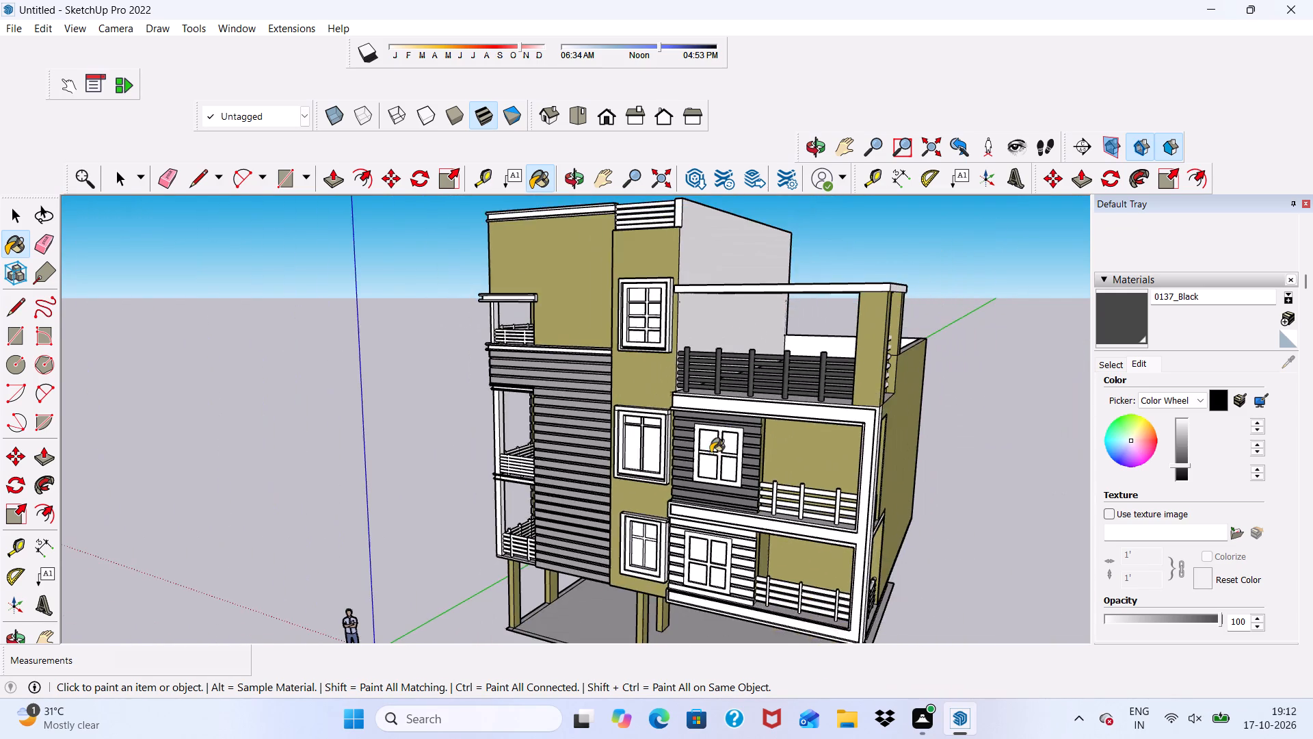
Paint the four rails and three posts of the front balcony railing beside the DimGray-clad window with 0137_Black.
{"action": "scroll", "coordinate": [719, 540], "scroll_direction": "up", "scroll_amount": 15}
{"action": "left_click", "coordinate": [791, 438]}
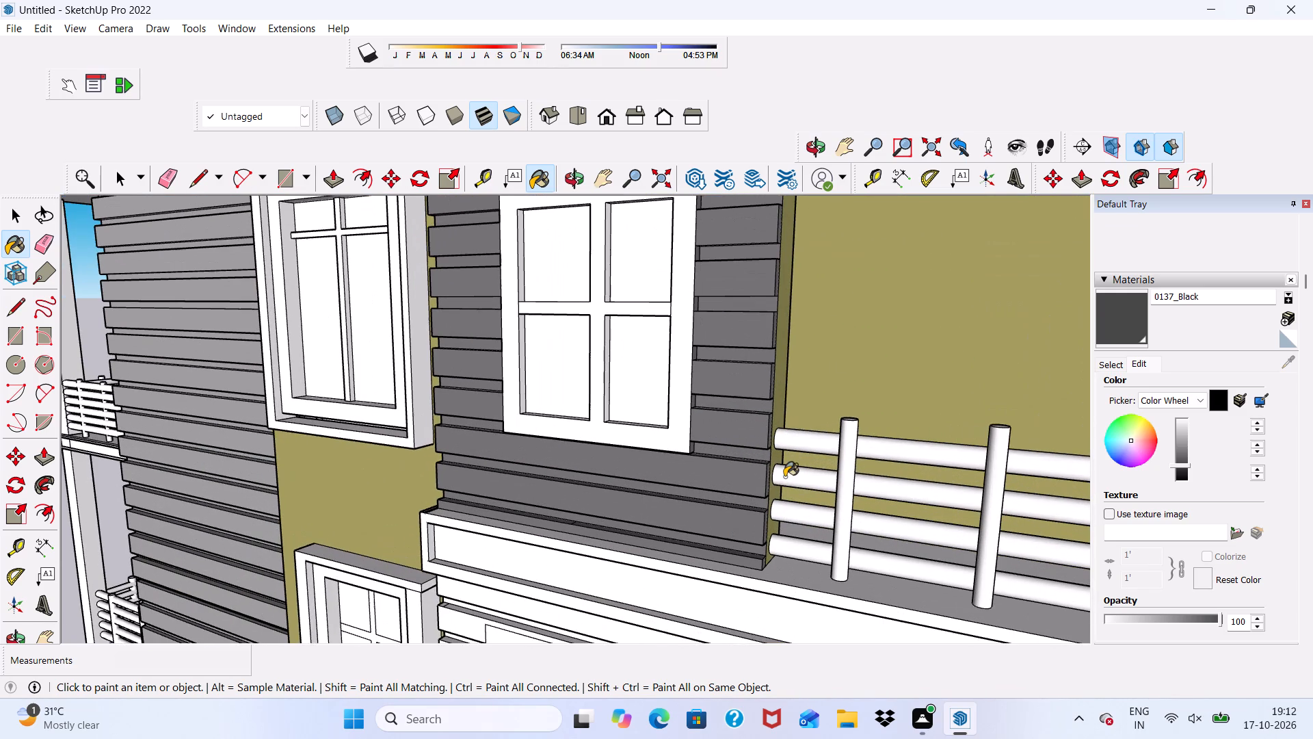
{"action": "left_click", "coordinate": [784, 477]}
{"action": "left_click", "coordinate": [784, 511]}
{"action": "left_click", "coordinate": [785, 554]}
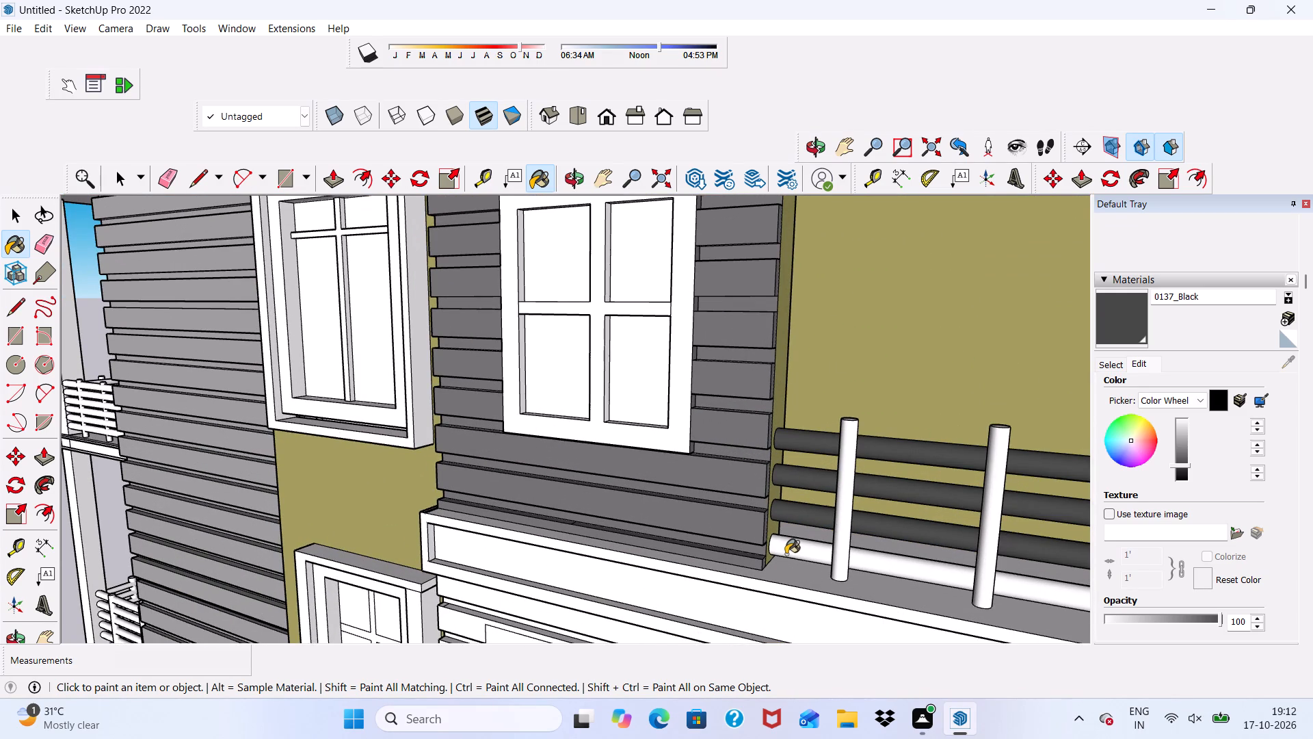
{"action": "left_click", "coordinate": [841, 526]}
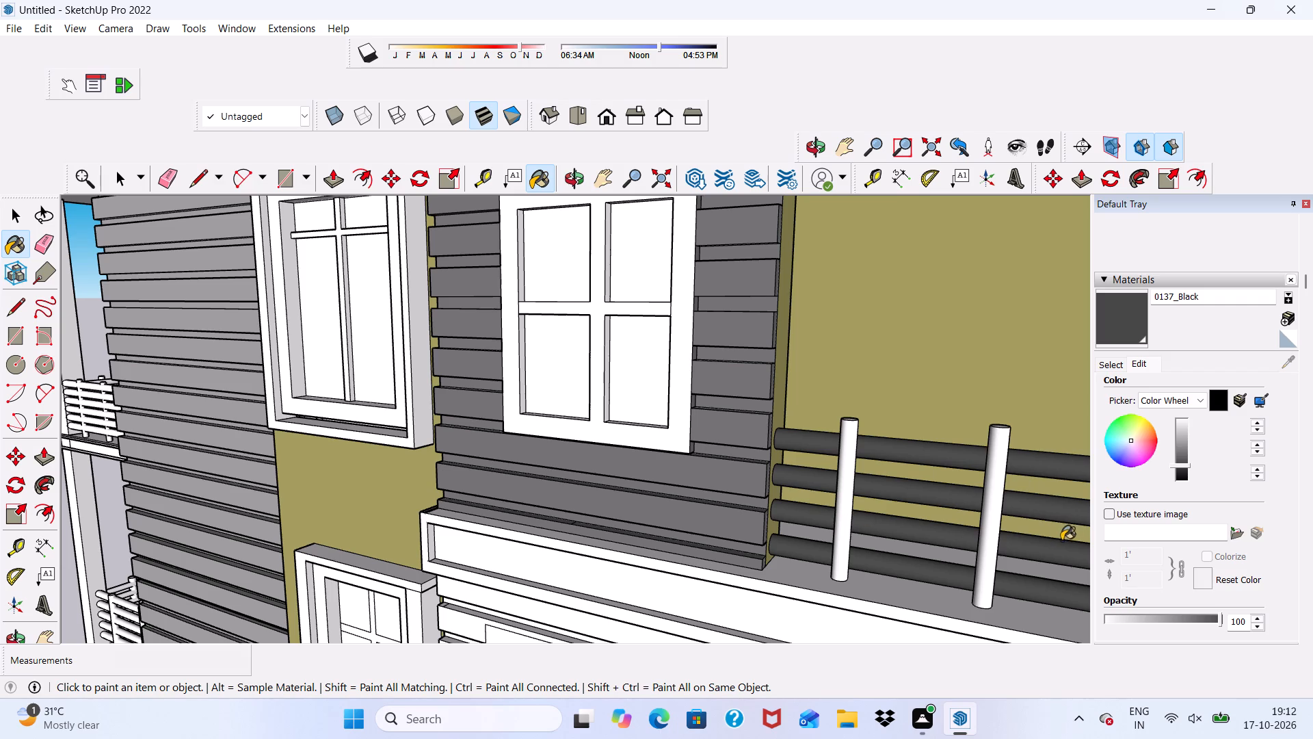
{"action": "left_click", "coordinate": [985, 551]}
{"action": "scroll", "coordinate": [814, 442], "scroll_direction": "down", "scroll_amount": 10}
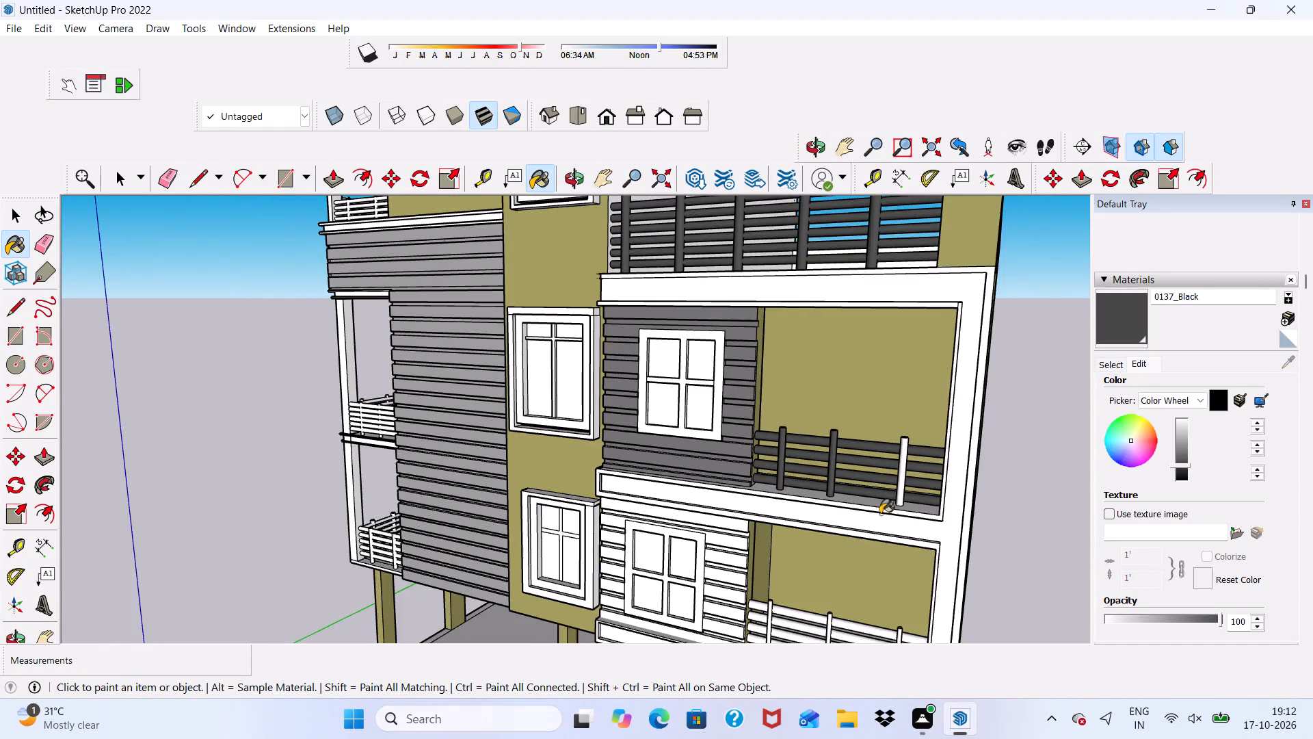
{"action": "scroll", "coordinate": [888, 503], "scroll_direction": "up", "scroll_amount": 5}
{"action": "left_click", "coordinate": [907, 461]}
{"action": "scroll", "coordinate": [791, 435], "scroll_direction": "down", "scroll_amount": 7}
Paint the four rails and three posts of the upper balcony's side railing, around the corner from the DimGray-clad window, with 0137_Black.
{"action": "middle_click_drag", "start_coordinate": [844, 460], "coordinate": [808, 482]}
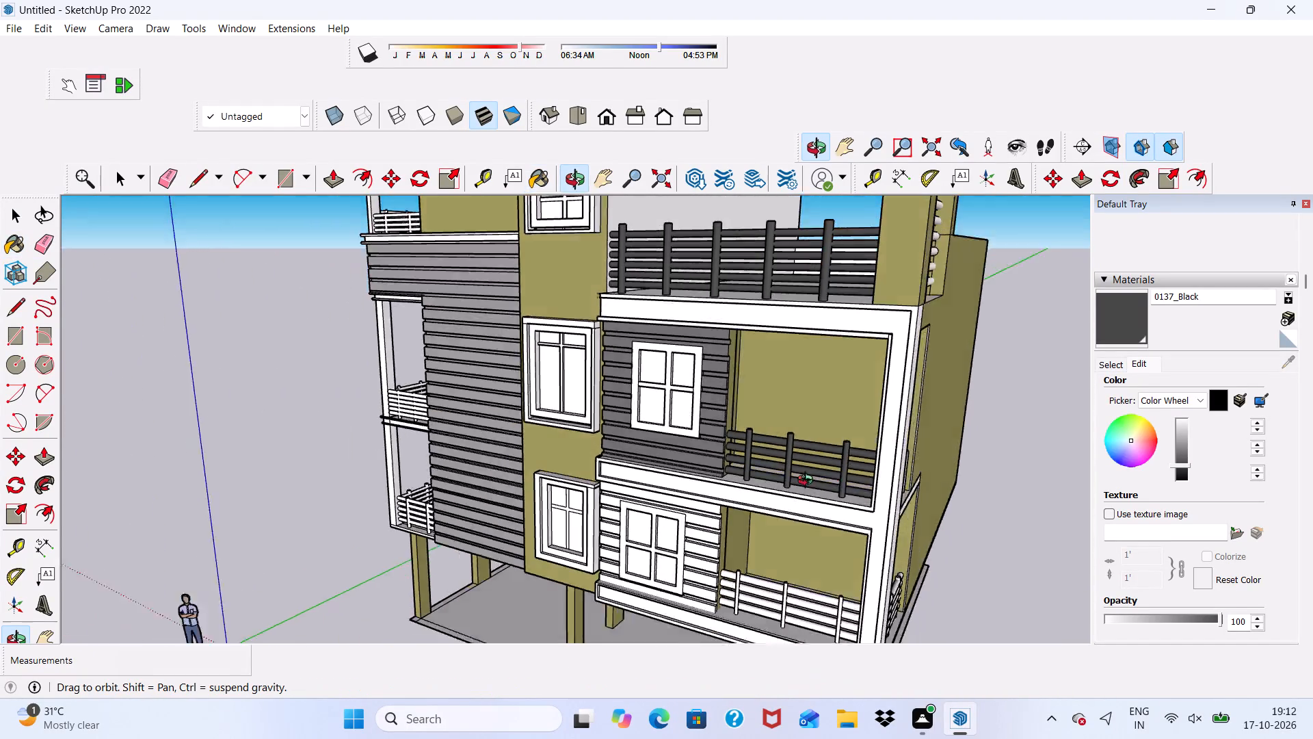
{"action": "middle_click_drag", "start_coordinate": [808, 482], "coordinate": [591, 452]}
{"action": "scroll", "coordinate": [607, 428], "scroll_direction": "up", "scroll_amount": 4}
{"action": "scroll", "coordinate": [617, 500], "scroll_direction": "up", "scroll_amount": 8}
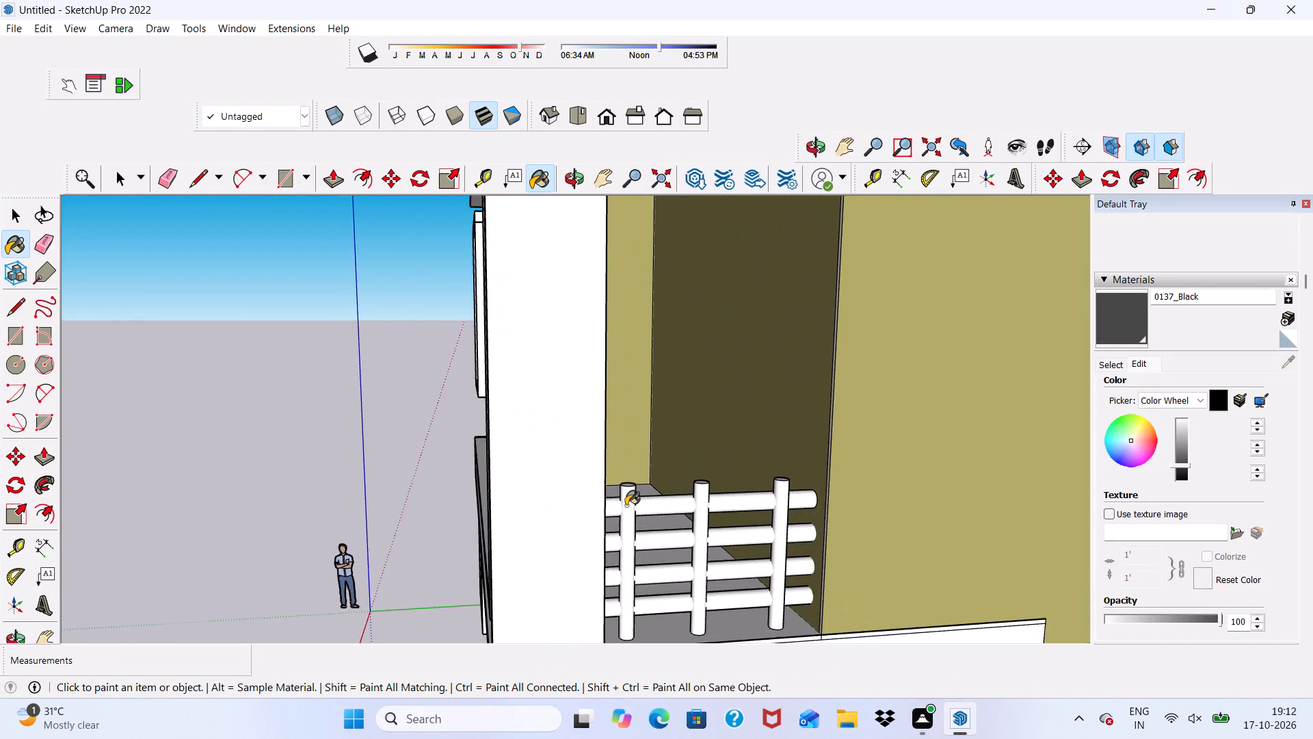
{"action": "scroll", "coordinate": [626, 506], "scroll_direction": "up", "scroll_amount": 2}
{"action": "left_click", "coordinate": [615, 506]}
{"action": "left_click", "coordinate": [624, 489]}
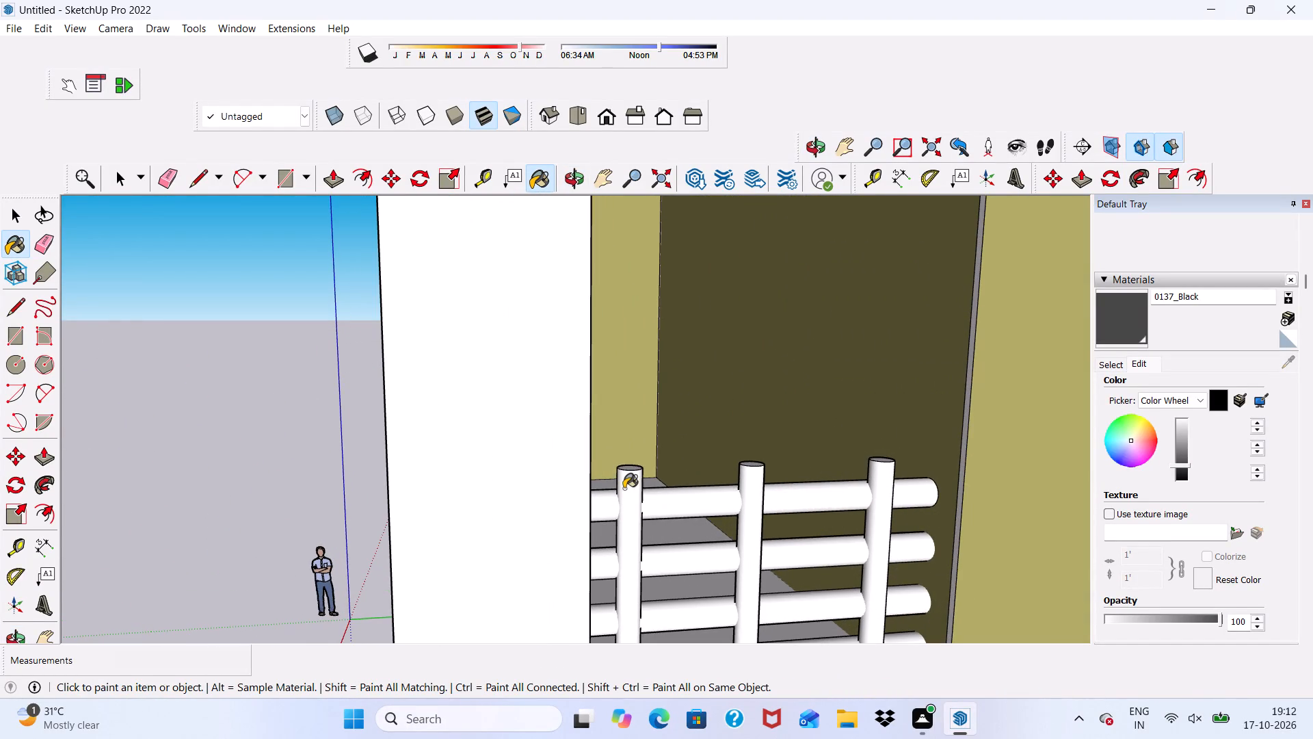
{"action": "left_click", "coordinate": [751, 505]}
{"action": "left_click", "coordinate": [886, 520]}
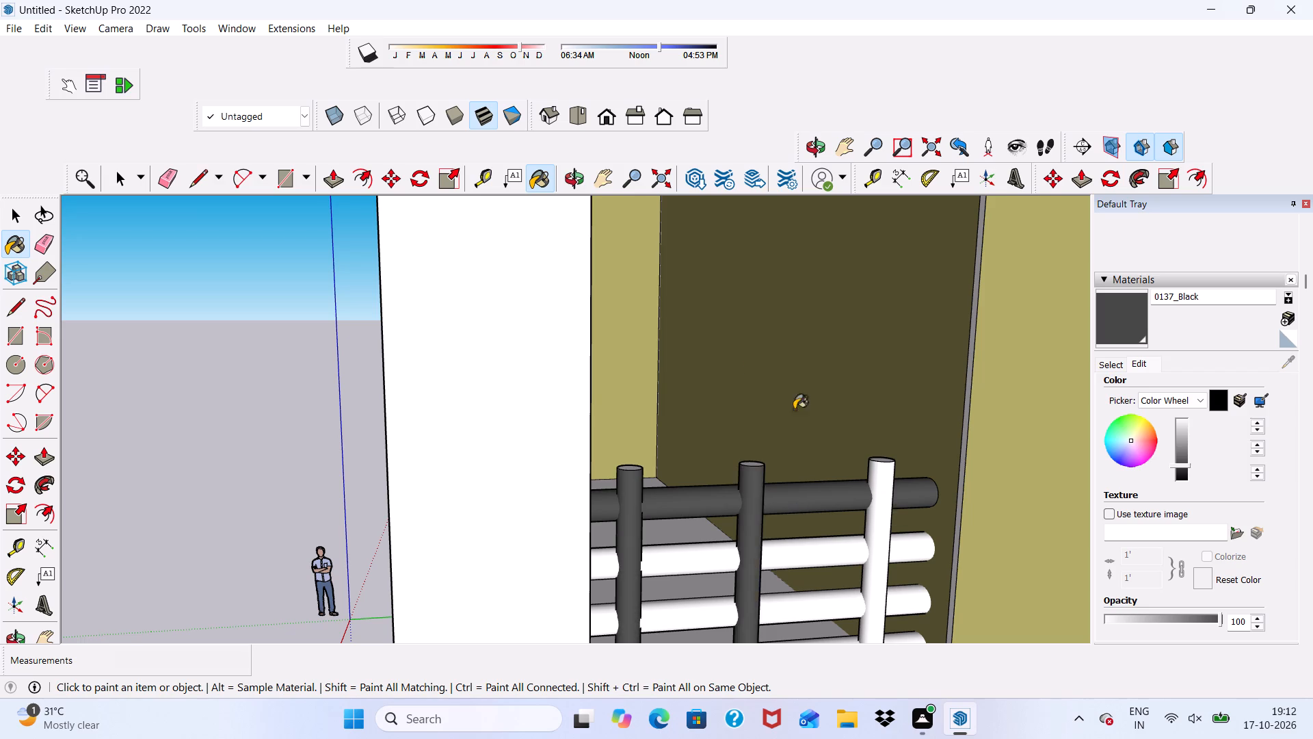
{"action": "scroll", "coordinate": [745, 374], "scroll_direction": "down", "scroll_amount": 4}
{"action": "middle_click_drag", "start_coordinate": [736, 493], "coordinate": [681, 494]}
{"action": "scroll", "coordinate": [656, 498], "scroll_direction": "up", "scroll_amount": 4}
{"action": "left_click", "coordinate": [652, 496]}
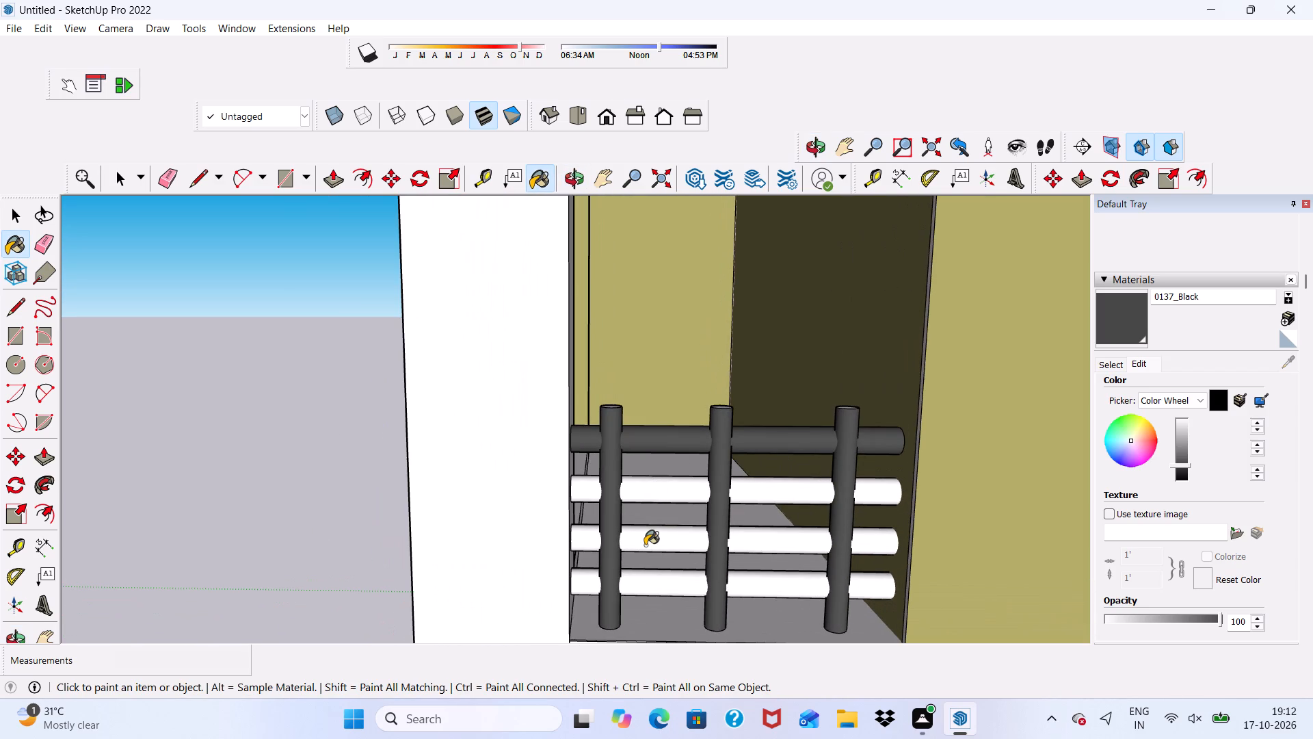
{"action": "left_click", "coordinate": [645, 545]}
{"action": "left_click", "coordinate": [626, 586]}
Paint the white top faces of the three posts on the upper balcony's side railing with 0137_Black.
{"action": "scroll", "coordinate": [625, 505], "scroll_direction": "down", "scroll_amount": 2}
{"action": "middle_click_drag", "start_coordinate": [625, 505], "coordinate": [622, 615]}
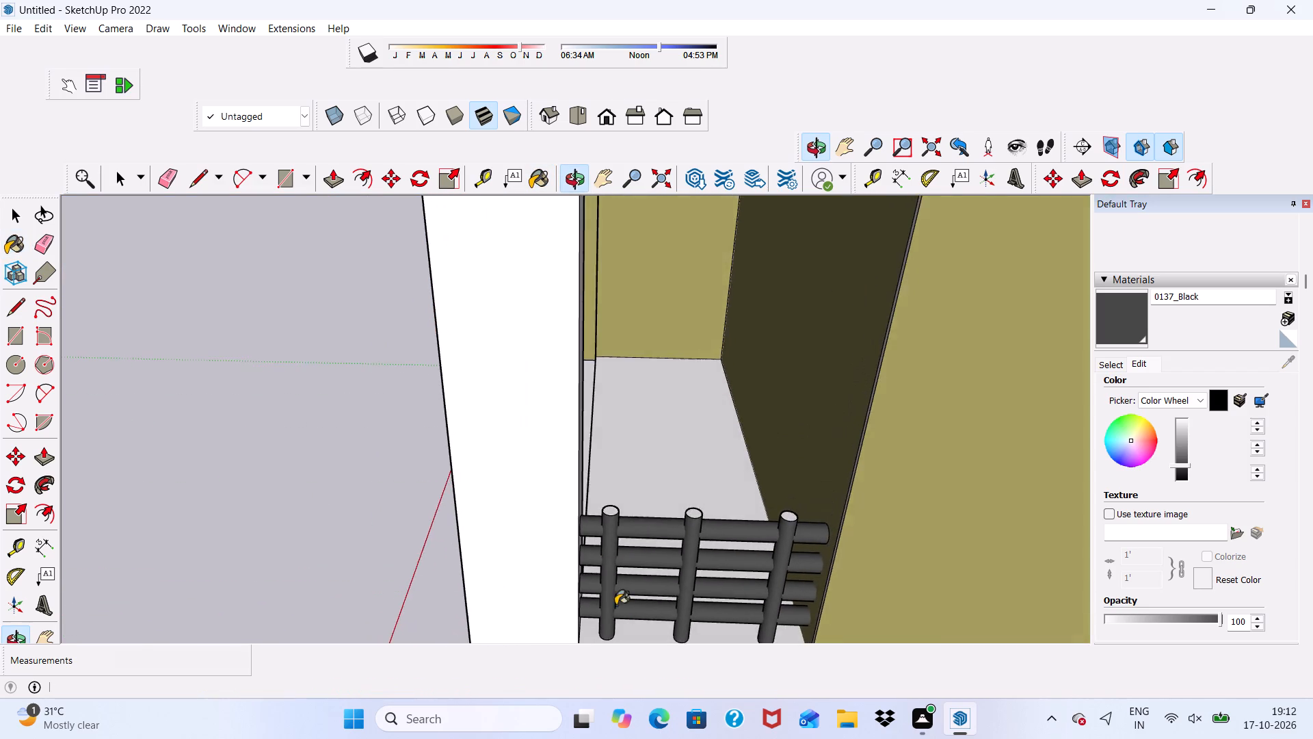
{"action": "scroll", "coordinate": [601, 528], "scroll_direction": "up", "scroll_amount": 4}
{"action": "left_click", "coordinate": [614, 504]}
{"action": "scroll", "coordinate": [713, 508], "scroll_direction": "up", "scroll_amount": 2}
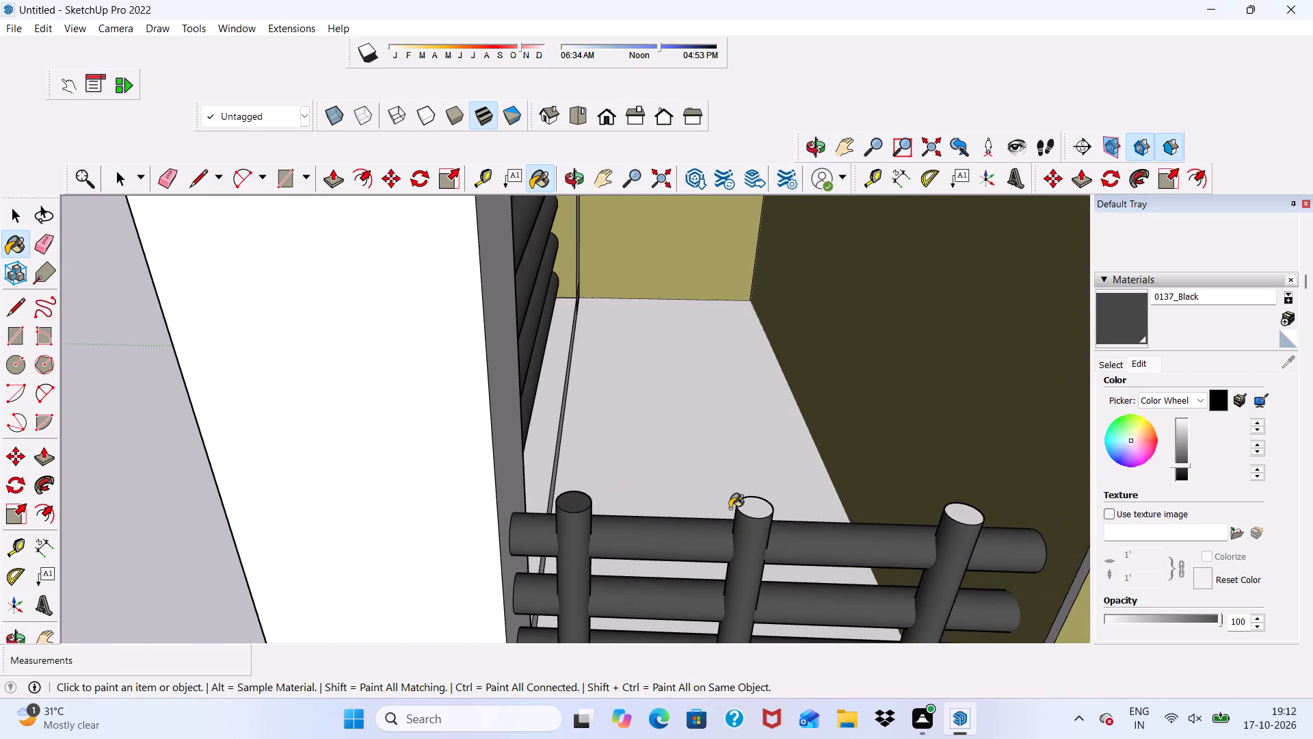
{"action": "left_click", "coordinate": [742, 508]}
{"action": "left_click", "coordinate": [970, 520]}
{"action": "scroll", "coordinate": [921, 450], "scroll_direction": "down", "scroll_amount": 3}
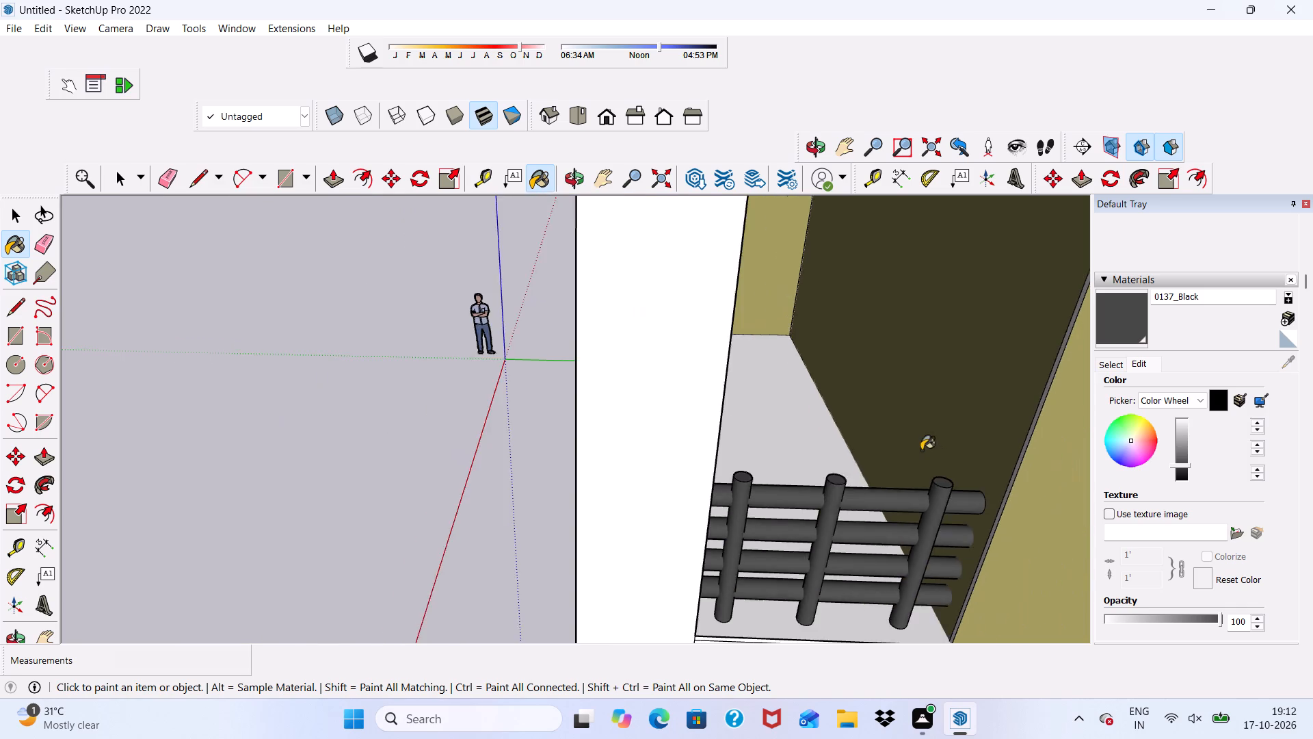
Paint the four horizontal rails of the lower front balcony railing, beside the white-clad window, with 0137_Black.
{"action": "scroll", "coordinate": [921, 450], "scroll_direction": "down", "scroll_amount": 9}
{"action": "middle_click_drag", "start_coordinate": [855, 546], "coordinate": [1253, 474]}
{"action": "scroll", "coordinate": [1176, 477], "scroll_direction": "up", "scroll_amount": 2}
{"action": "scroll", "coordinate": [713, 469], "scroll_direction": "down", "scroll_amount": 5}
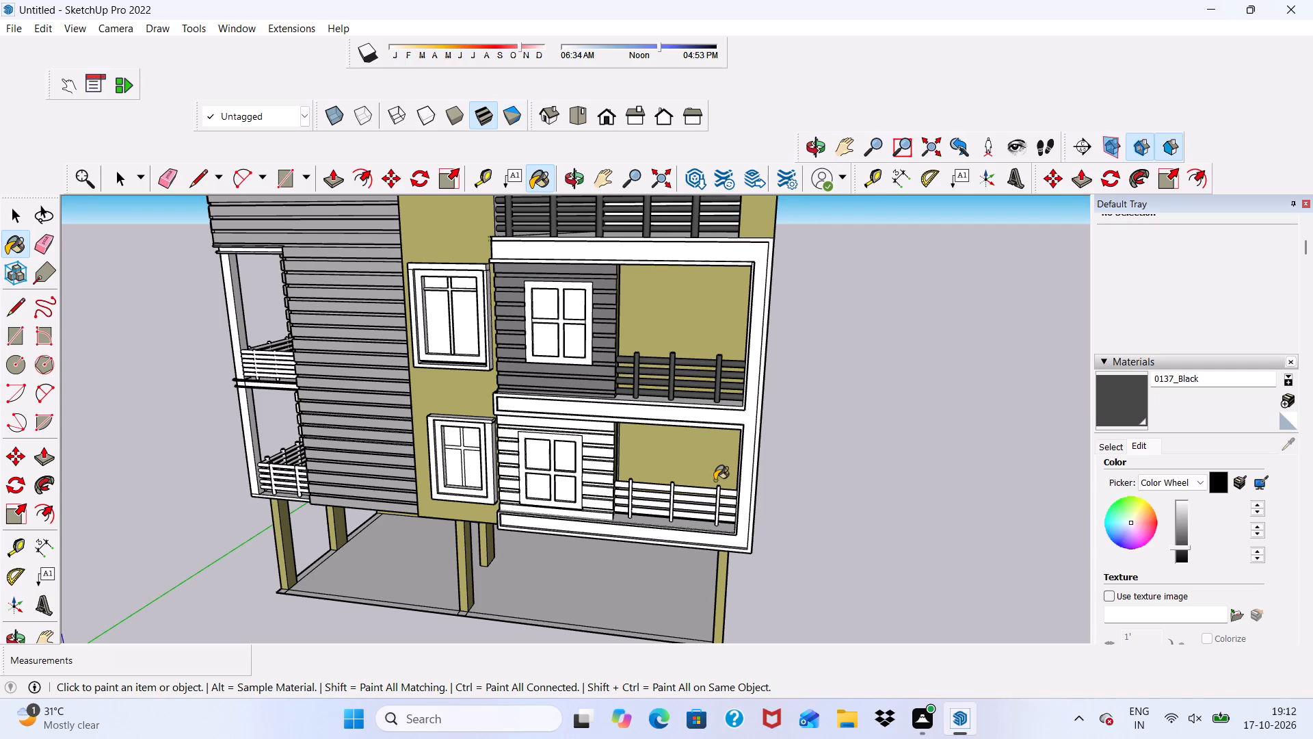
{"action": "scroll", "coordinate": [558, 442], "scroll_direction": "down", "scroll_amount": 4}
{"action": "scroll", "coordinate": [585, 415], "scroll_direction": "up", "scroll_amount": 1}
{"action": "scroll", "coordinate": [584, 403], "scroll_direction": "down", "scroll_amount": 4}
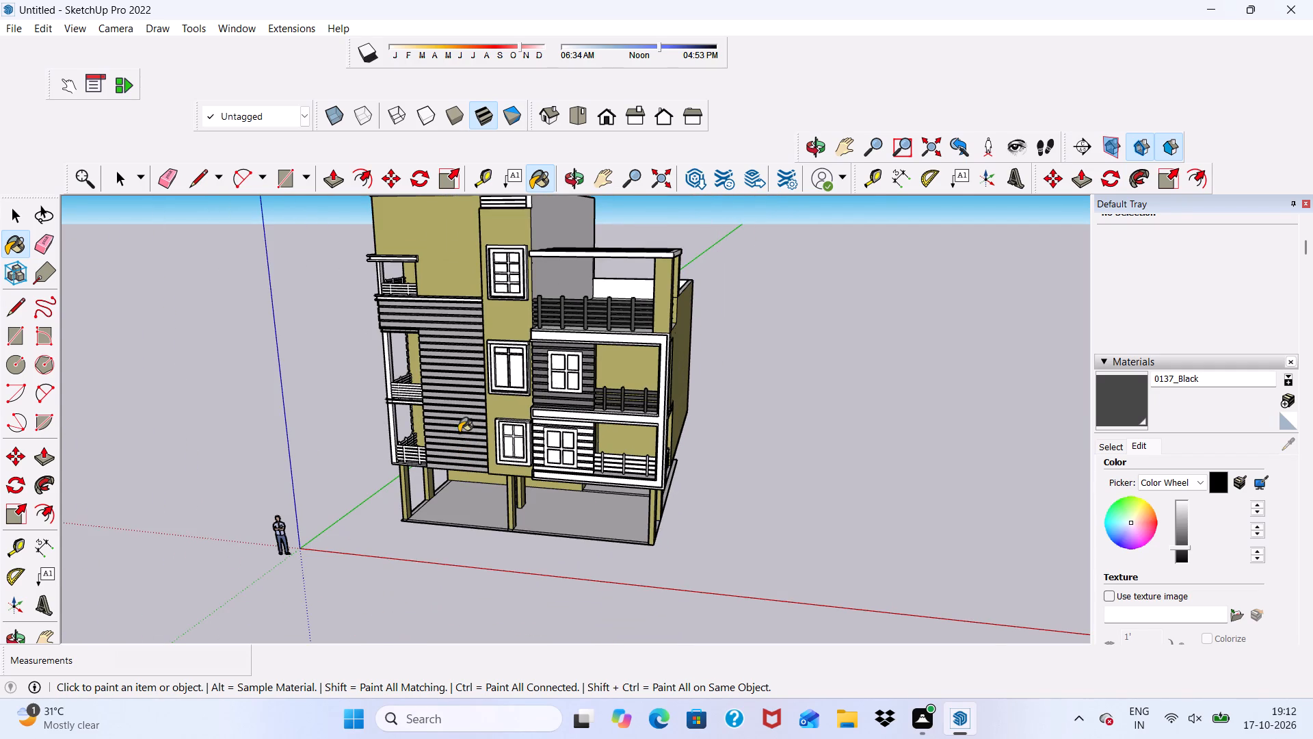
{"action": "scroll", "coordinate": [459, 432], "scroll_direction": "up", "scroll_amount": 4}
{"action": "scroll", "coordinate": [586, 350], "scroll_direction": "up", "scroll_amount": 3}
{"action": "scroll", "coordinate": [587, 350], "scroll_direction": "down", "scroll_amount": 5}
{"action": "scroll", "coordinate": [661, 478], "scroll_direction": "up", "scroll_amount": 4}
{"action": "scroll", "coordinate": [667, 456], "scroll_direction": "down", "scroll_amount": 1}
{"action": "scroll", "coordinate": [677, 463], "scroll_direction": "up", "scroll_amount": 4}
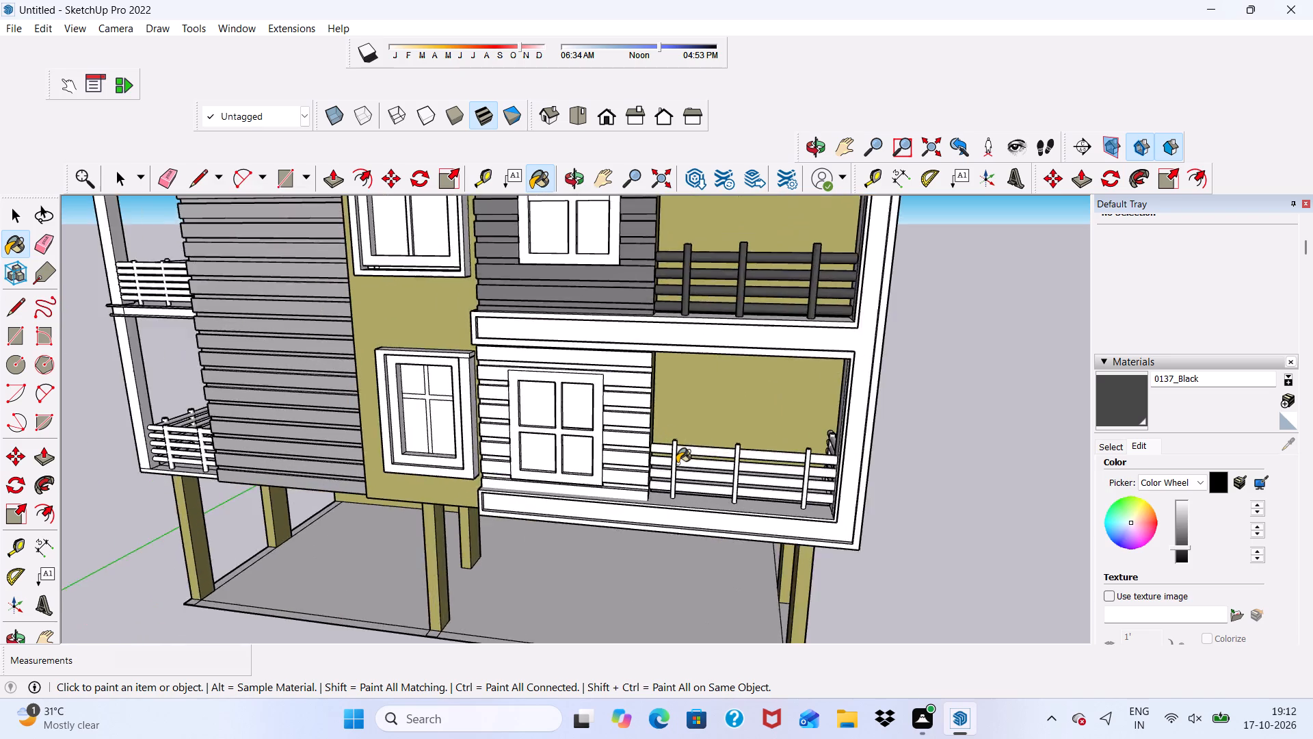
{"action": "scroll", "coordinate": [677, 463], "scroll_direction": "up", "scroll_amount": 10}
{"action": "left_click", "coordinate": [678, 427]}
{"action": "scroll", "coordinate": [646, 450], "scroll_direction": "up", "scroll_amount": 1}
{"action": "scroll", "coordinate": [646, 451], "scroll_direction": "down", "scroll_amount": 10}
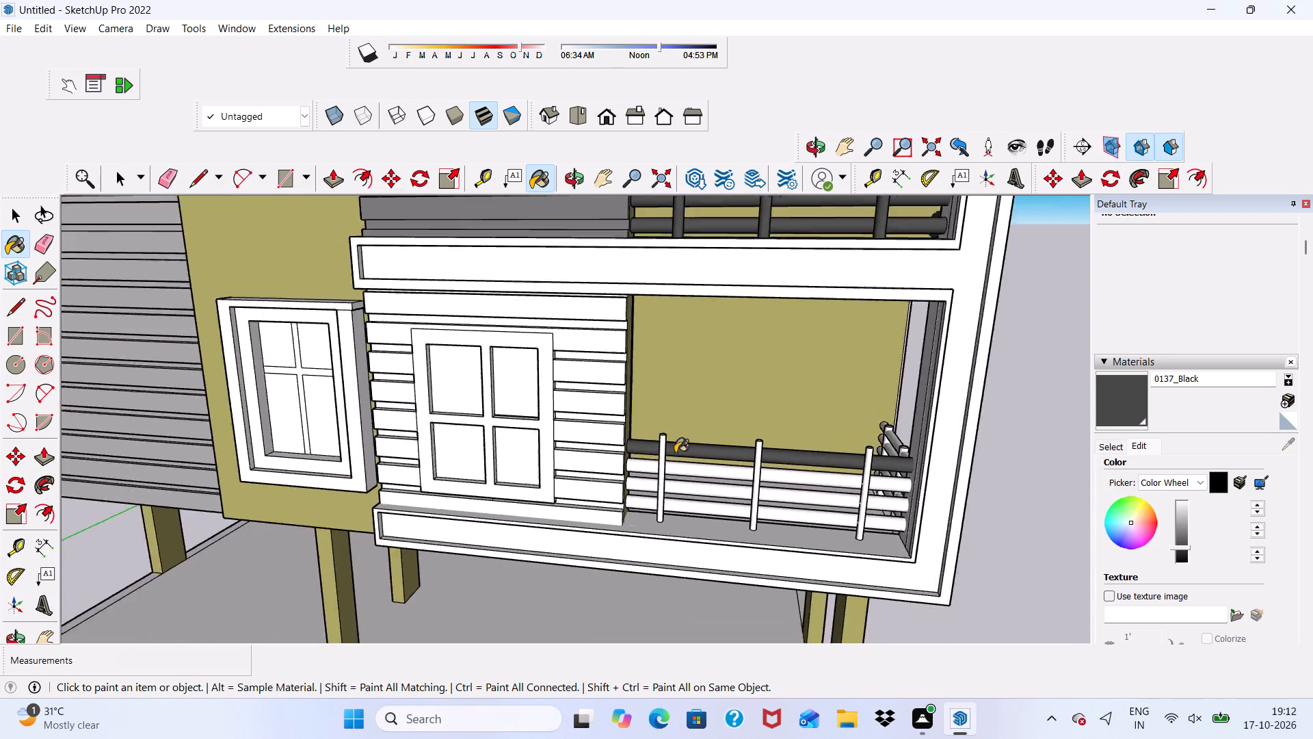
{"action": "scroll", "coordinate": [675, 453], "scroll_direction": "down", "scroll_amount": 2}
{"action": "middle_click_drag", "start_coordinate": [669, 489], "coordinate": [665, 417]}
{"action": "scroll", "coordinate": [665, 417], "scroll_direction": "up", "scroll_amount": 7}
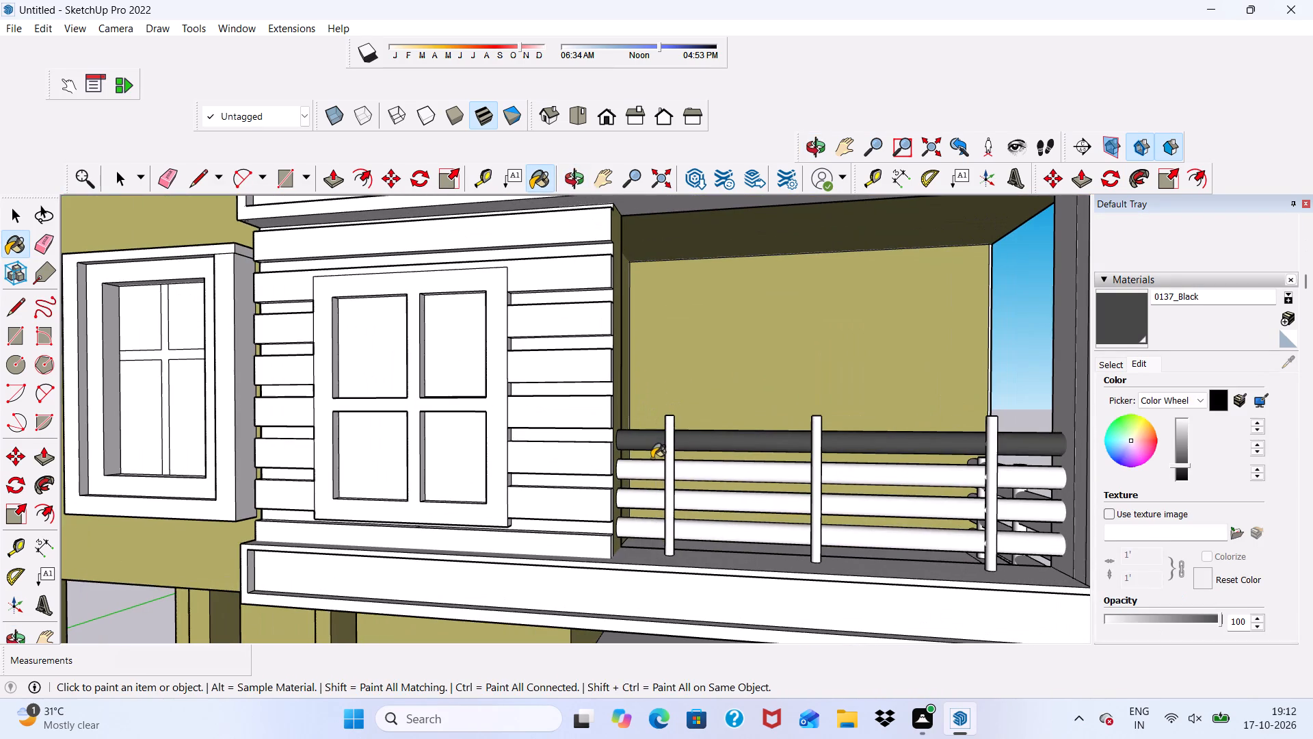
{"action": "left_click", "coordinate": [652, 458]}
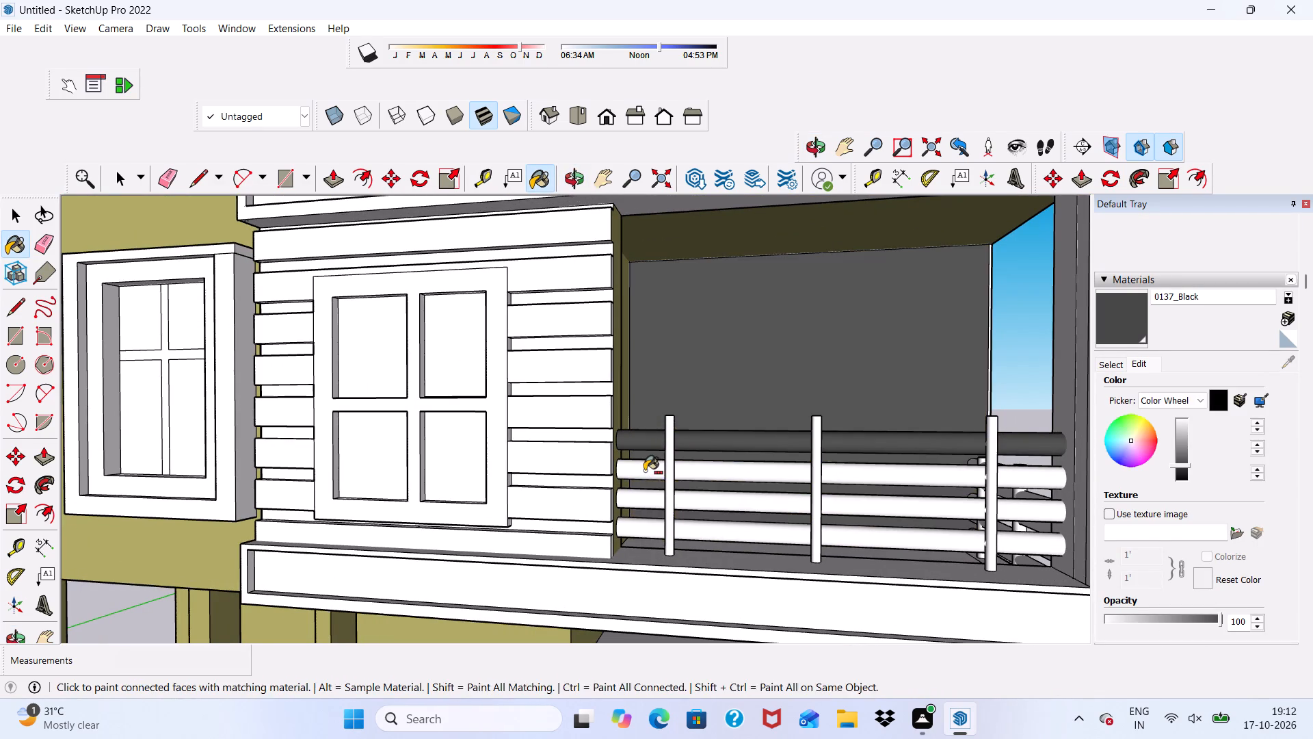
{"action": "key", "text": "ctrl+z"}
{"action": "scroll", "coordinate": [646, 475], "scroll_direction": "up", "scroll_amount": 3}
{"action": "left_click", "coordinate": [645, 469]}
{"action": "left_click", "coordinate": [640, 515]}
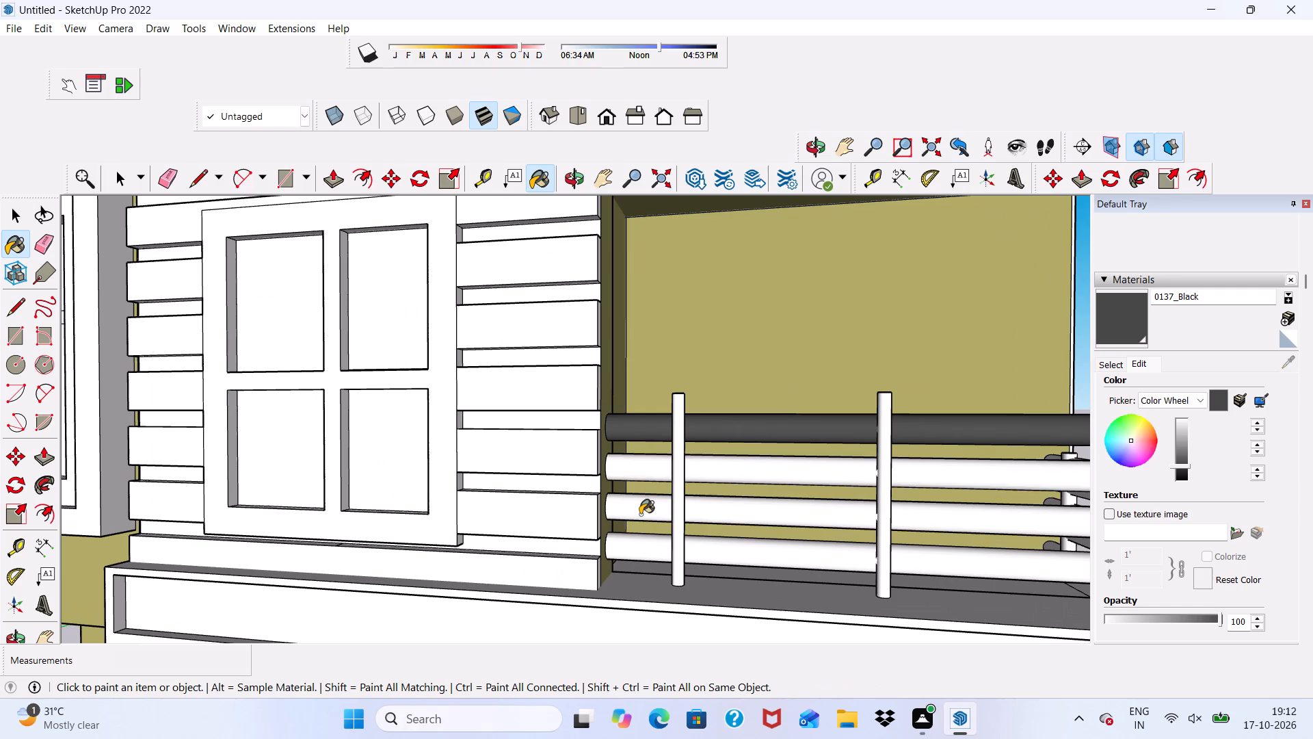
{"action": "left_click", "coordinate": [646, 547]}
Paint the three white posts of the lower front balcony railing with 0137_Black.
{"action": "scroll", "coordinate": [693, 537], "scroll_direction": "up", "scroll_amount": 3}
{"action": "left_click", "coordinate": [670, 528]}
{"action": "scroll", "coordinate": [613, 396], "scroll_direction": "down", "scroll_amount": 7}
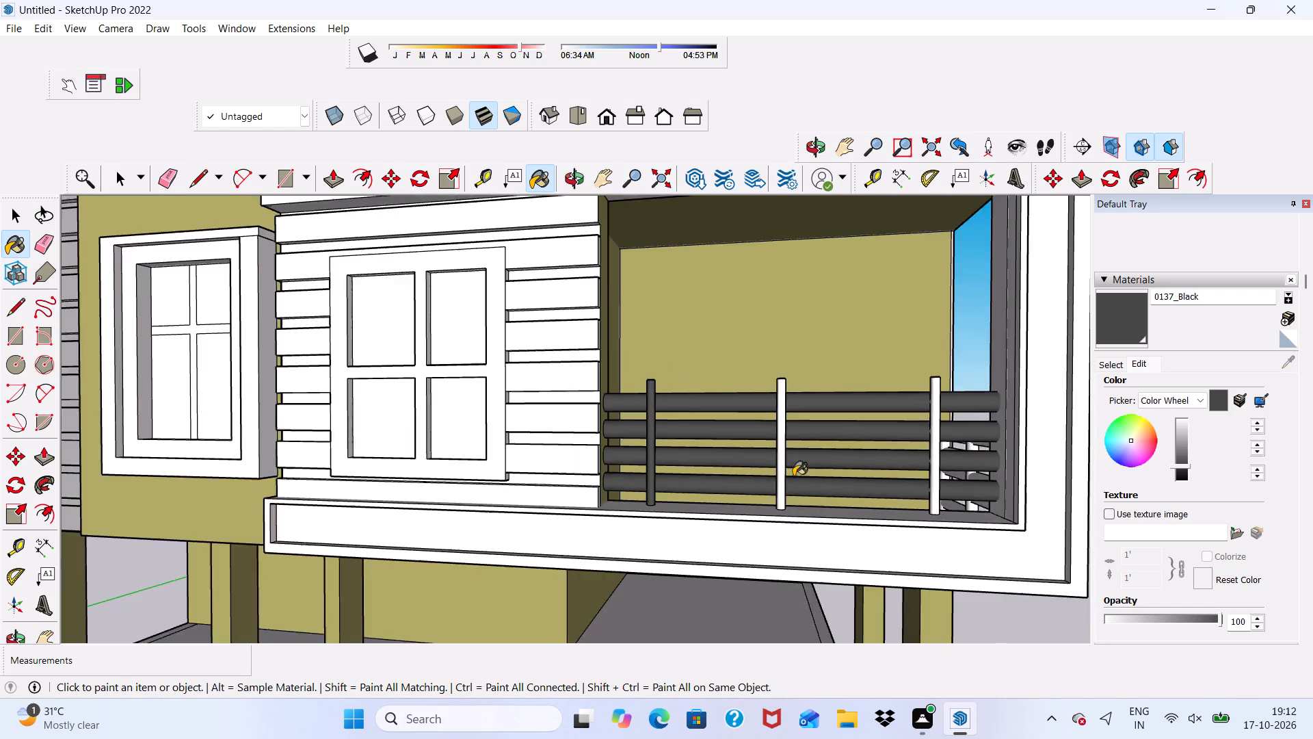
{"action": "scroll", "coordinate": [840, 494], "scroll_direction": "up", "scroll_amount": 6}
{"action": "left_click", "coordinate": [732, 443]}
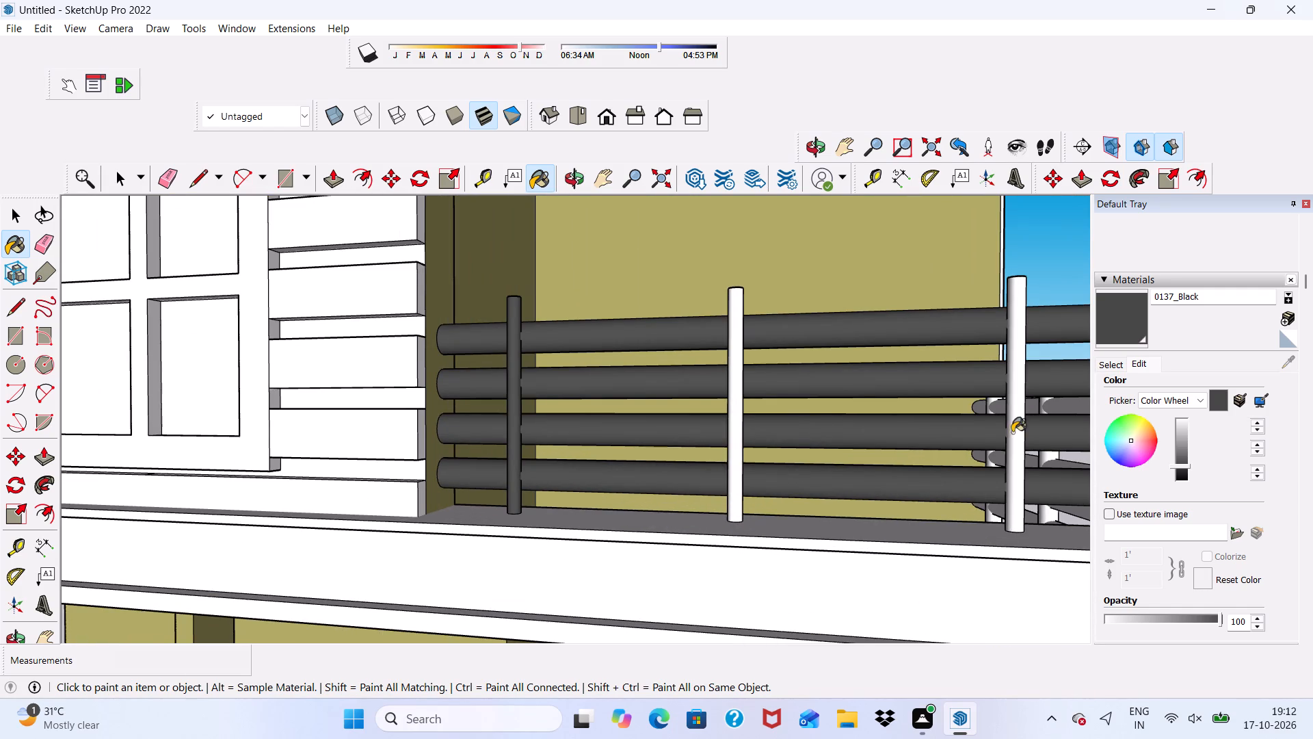
{"action": "scroll", "coordinate": [1026, 436], "scroll_direction": "up", "scroll_amount": 1}
{"action": "left_click", "coordinate": [1014, 459]}
Paint the five rails and three posts of the lower balcony's side railing around the corner with 0137_Black.
{"action": "scroll", "coordinate": [817, 356], "scroll_direction": "down", "scroll_amount": 11}
{"action": "middle_click_drag", "start_coordinate": [908, 446], "coordinate": [589, 490]}
{"action": "scroll", "coordinate": [578, 476], "scroll_direction": "up", "scroll_amount": 2}
{"action": "left_click", "coordinate": [572, 459]}
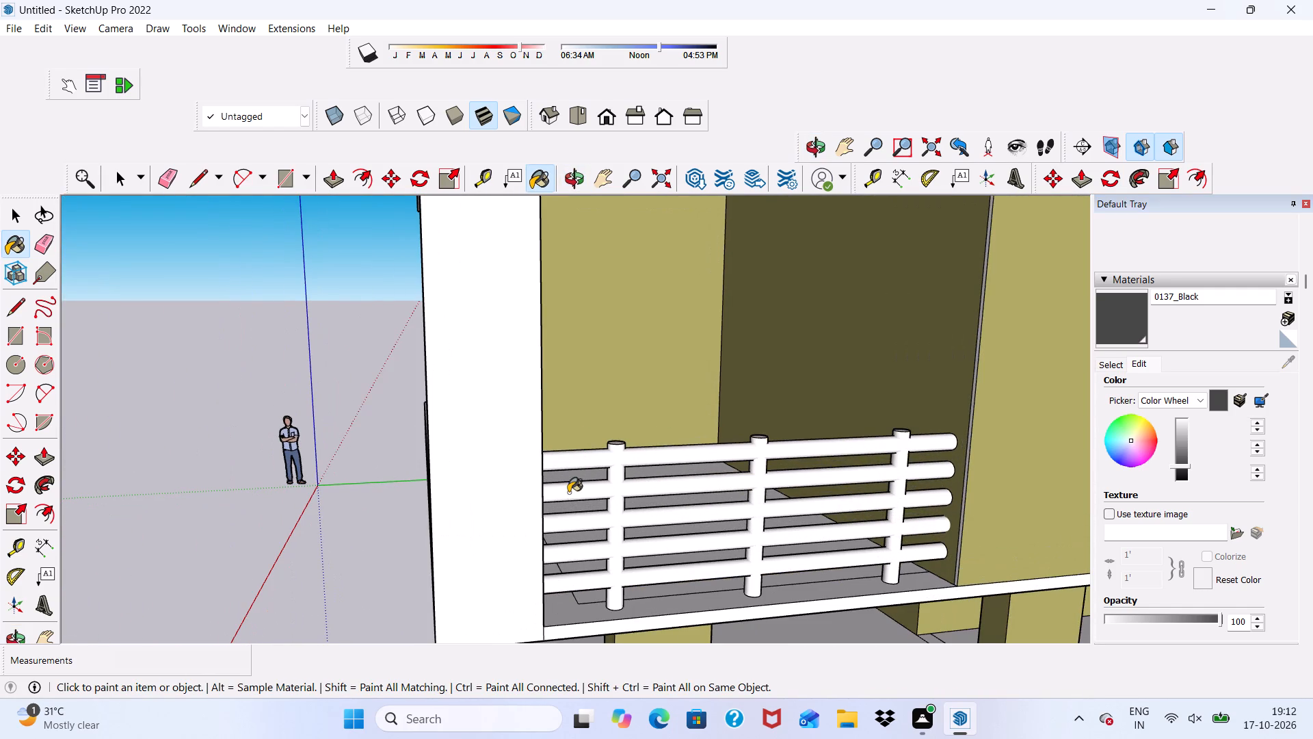
{"action": "left_click", "coordinate": [568, 493]}
{"action": "left_click", "coordinate": [573, 523]}
{"action": "left_click", "coordinate": [576, 549]}
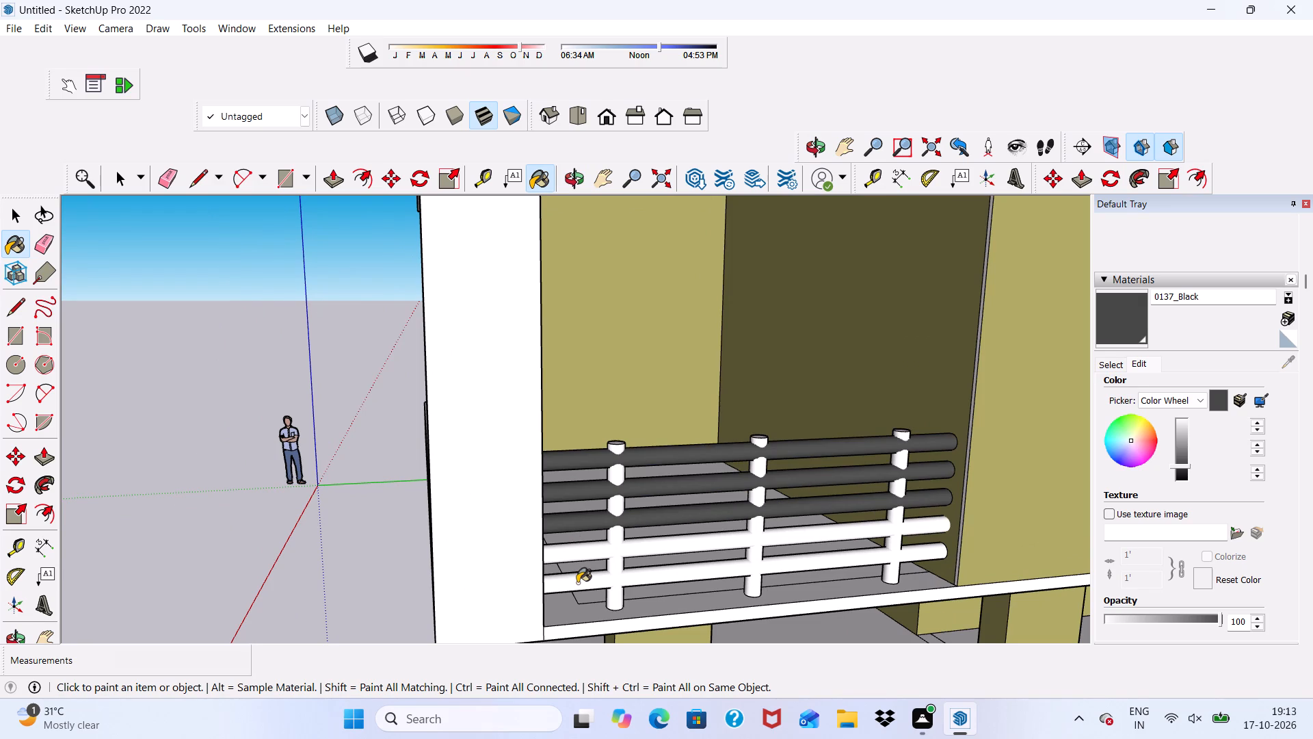
{"action": "left_click", "coordinate": [577, 583]}
{"action": "scroll", "coordinate": [607, 566], "scroll_direction": "up", "scroll_amount": 2}
{"action": "left_click", "coordinate": [615, 529]}
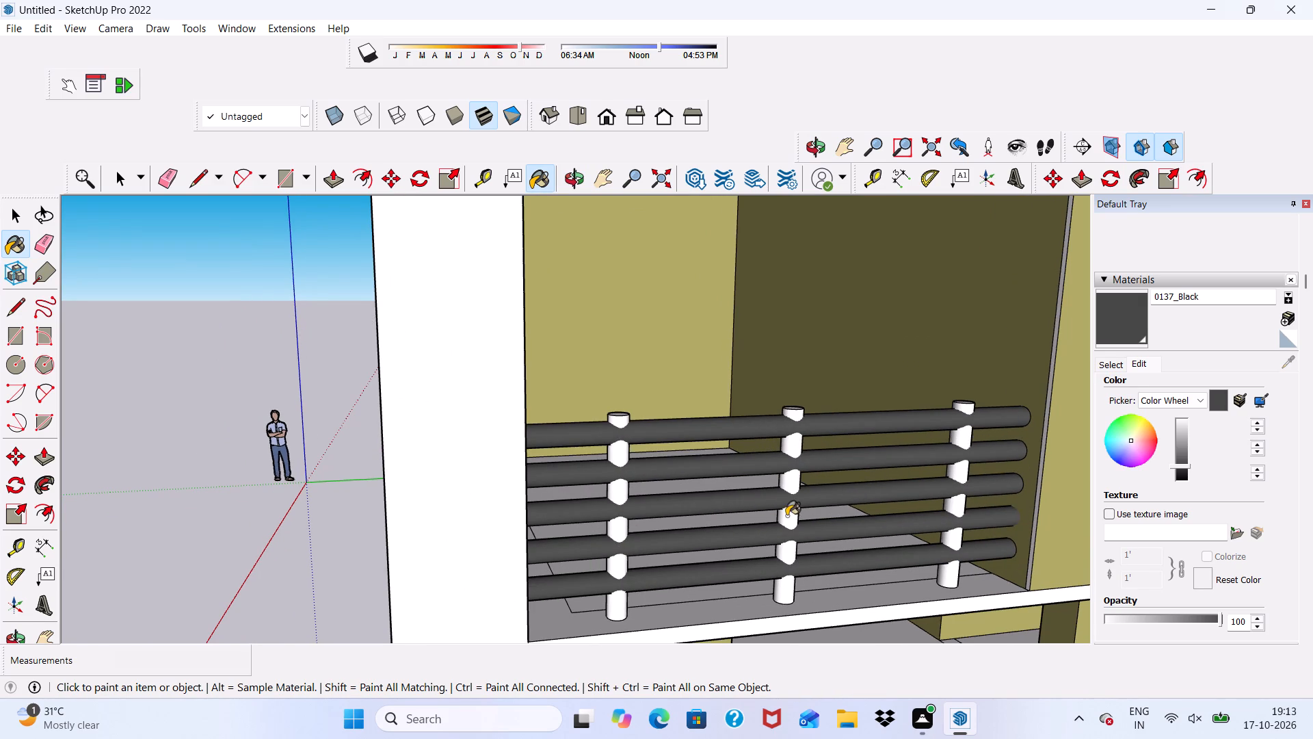
{"action": "left_click", "coordinate": [791, 523]}
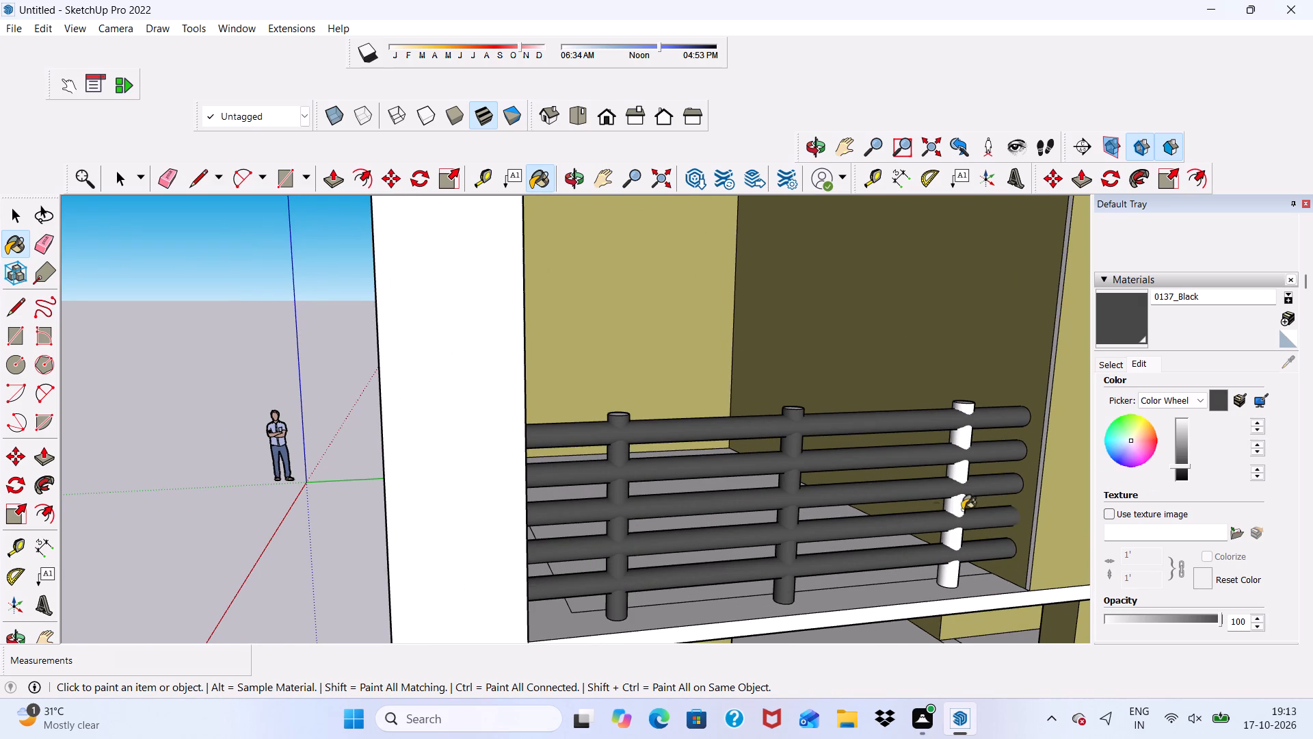
{"action": "left_click", "coordinate": [957, 515]}
Paint the white top faces of the three posts on the lower balcony's side railing with 0137_Black.
{"action": "scroll", "coordinate": [954, 409], "scroll_direction": "up", "scroll_amount": 5}
{"action": "middle_click_drag", "start_coordinate": [954, 409], "coordinate": [905, 534]}
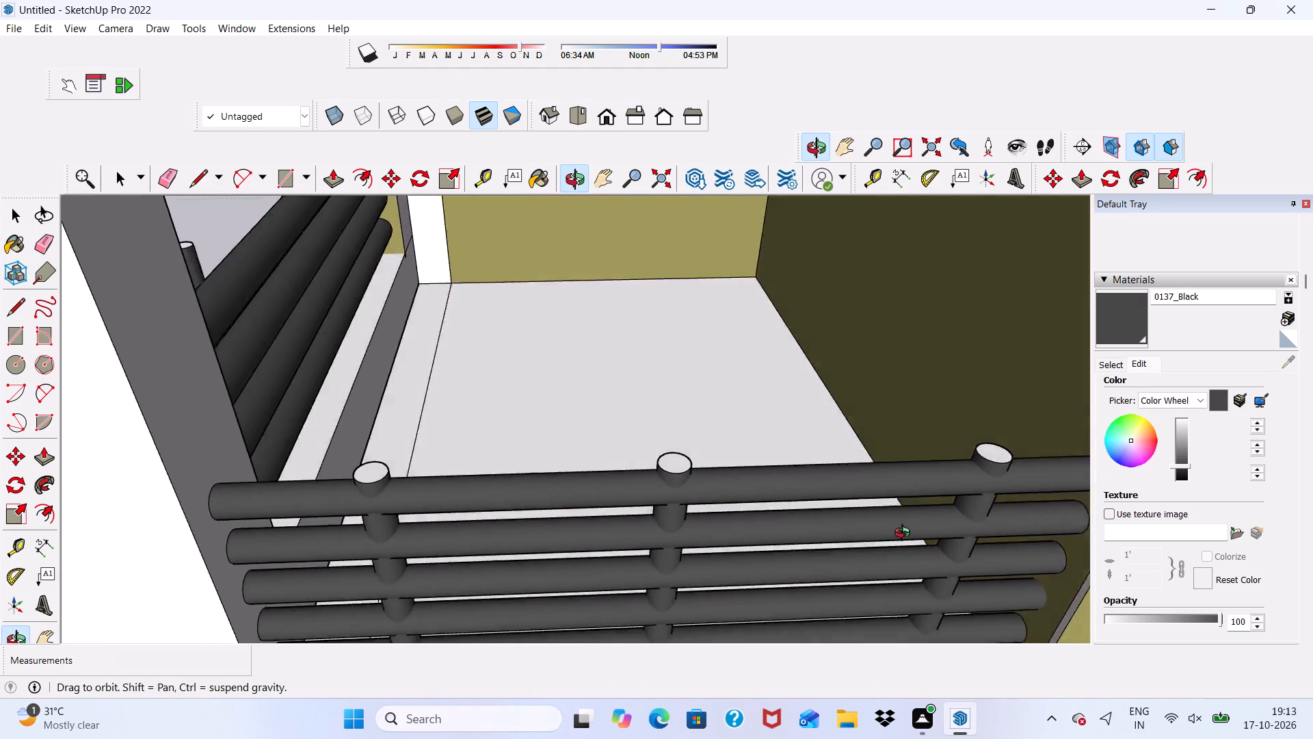
{"action": "middle_click_drag", "start_coordinate": [905, 534], "coordinate": [728, 558]}
{"action": "scroll", "coordinate": [300, 405], "scroll_direction": "up", "scroll_amount": 3}
{"action": "left_click", "coordinate": [379, 400]}
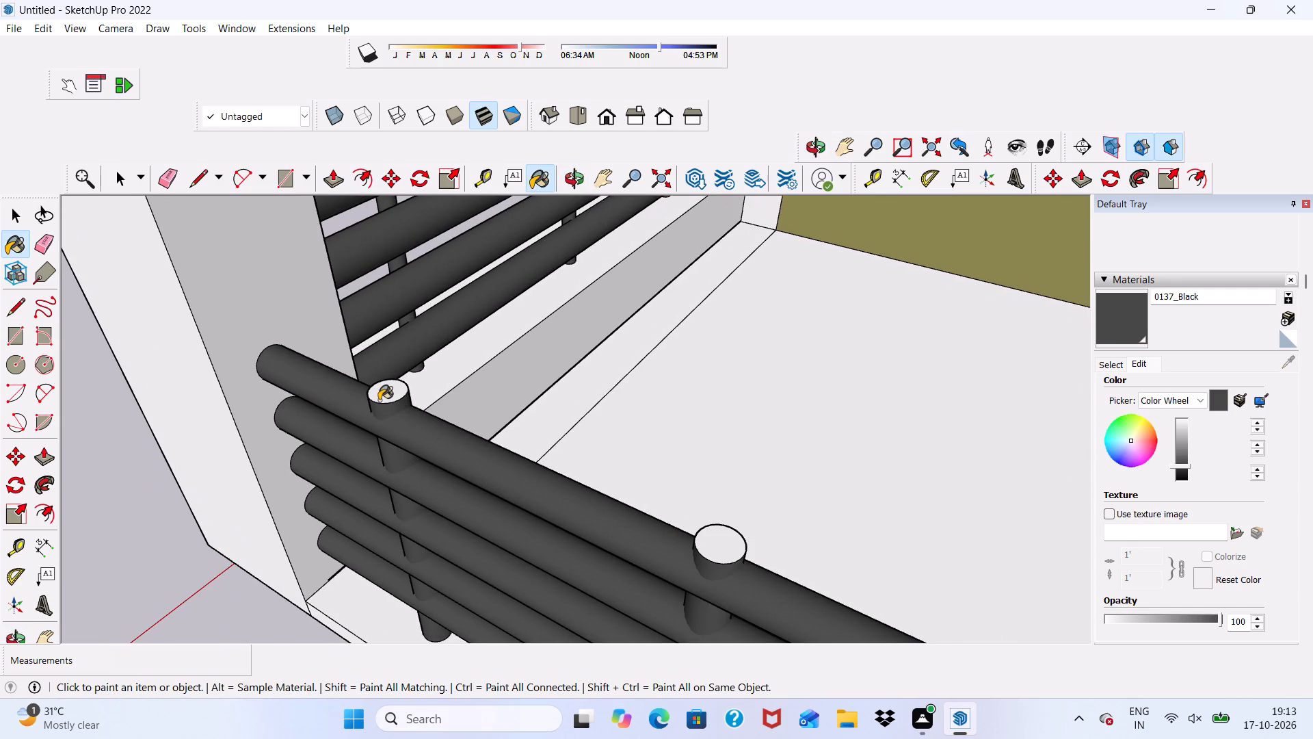
{"action": "left_click", "coordinate": [713, 538]}
{"action": "scroll", "coordinate": [630, 399], "scroll_direction": "down", "scroll_amount": 5}
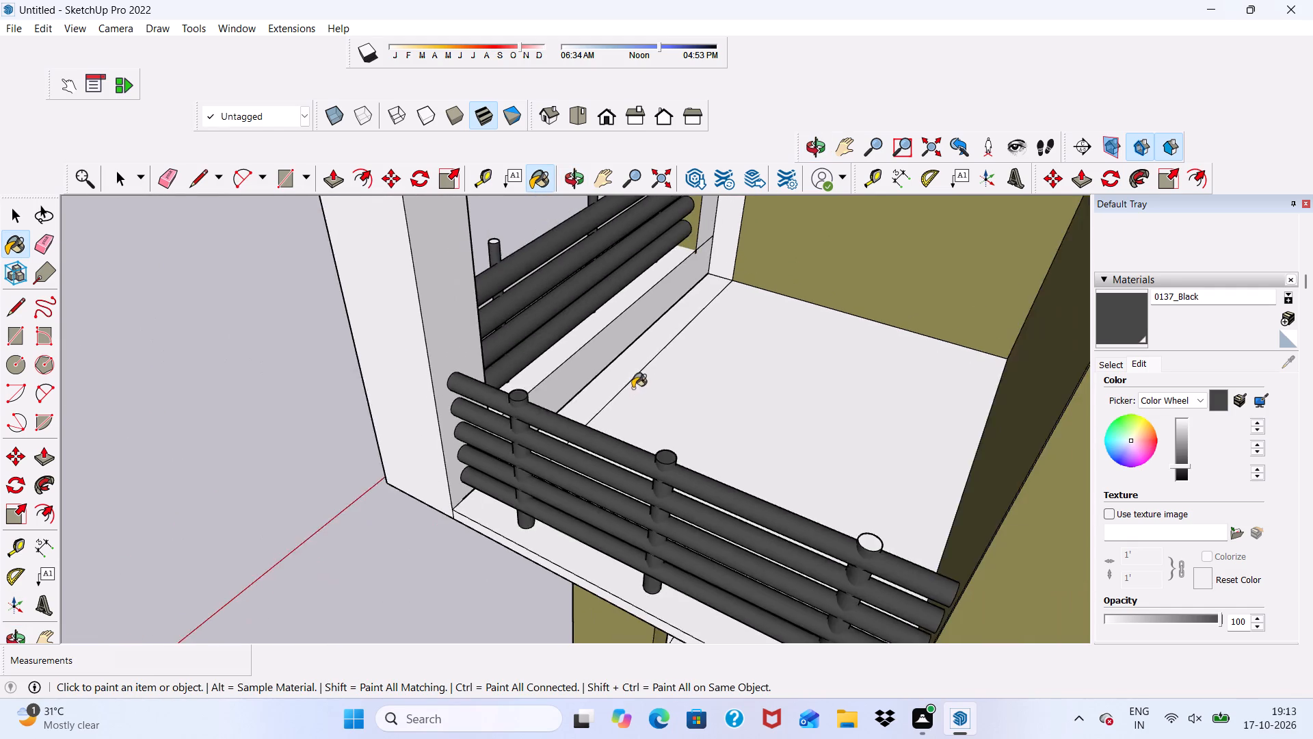
{"action": "scroll", "coordinate": [633, 388], "scroll_direction": "down", "scroll_amount": 2}
{"action": "scroll", "coordinate": [828, 515], "scroll_direction": "up", "scroll_amount": 3}
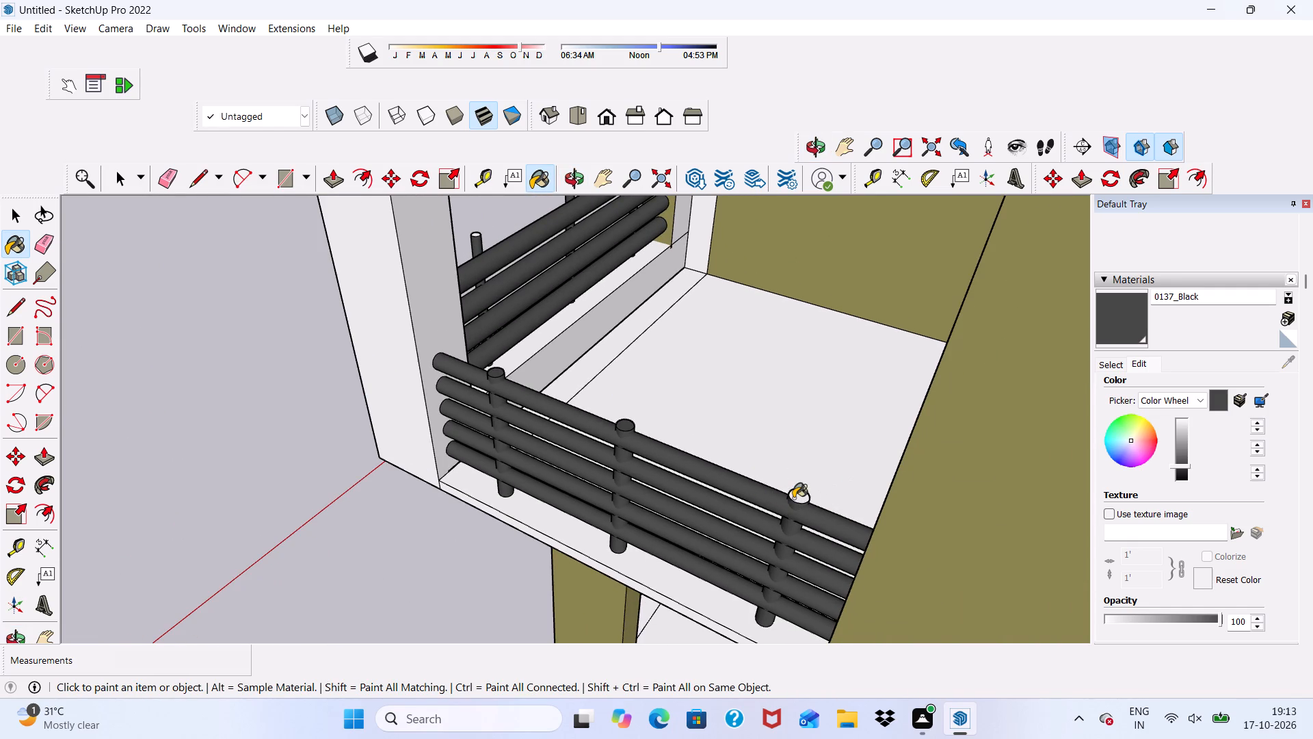
{"action": "left_click", "coordinate": [793, 498]}
Paint the white top faces of the three posts on the lower front balcony railing with 0137_Black.
{"action": "scroll", "coordinate": [566, 474], "scroll_direction": "down", "scroll_amount": 1}
{"action": "middle_click_drag", "start_coordinate": [566, 474], "coordinate": [927, 533]}
{"action": "scroll", "coordinate": [654, 432], "scroll_direction": "down", "scroll_amount": 8}
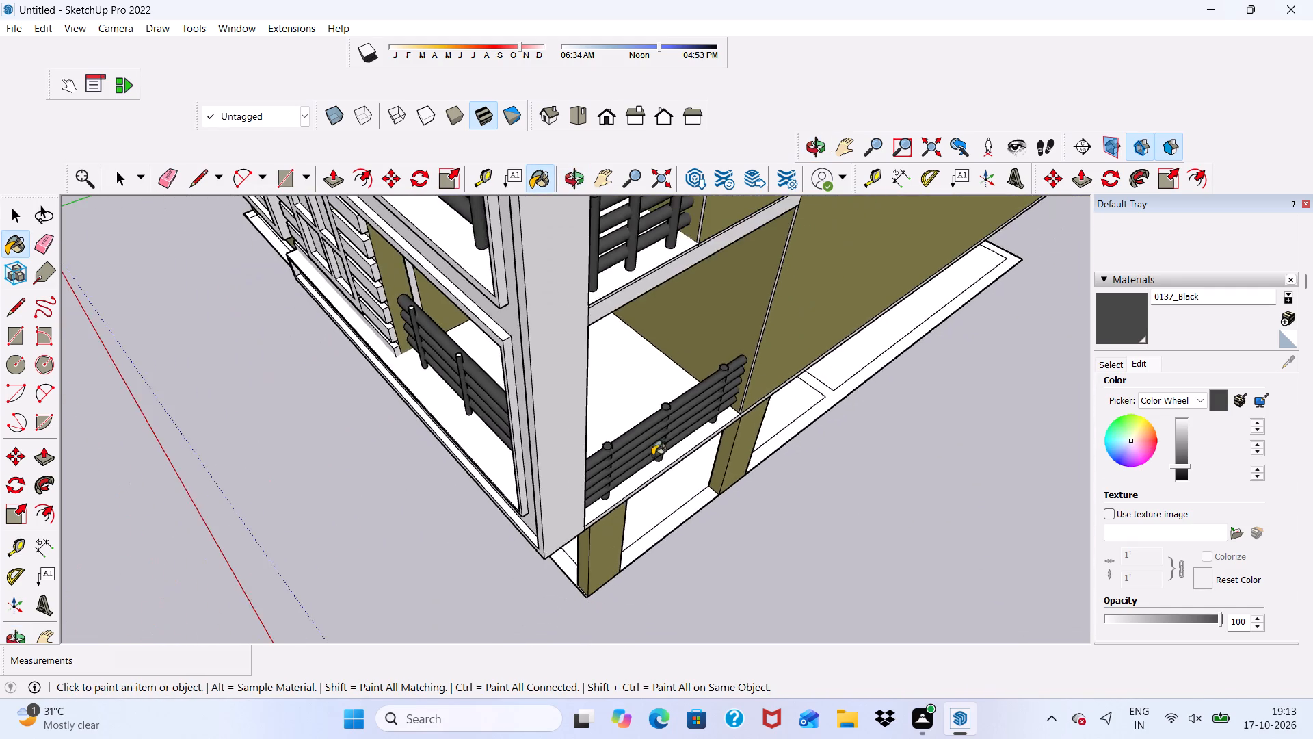
{"action": "scroll", "coordinate": [652, 456], "scroll_direction": "down", "scroll_amount": 1}
{"action": "scroll", "coordinate": [427, 468], "scroll_direction": "up", "scroll_amount": 3}
{"action": "scroll", "coordinate": [592, 390], "scroll_direction": "up", "scroll_amount": 5}
{"action": "scroll", "coordinate": [724, 401], "scroll_direction": "up", "scroll_amount": 6}
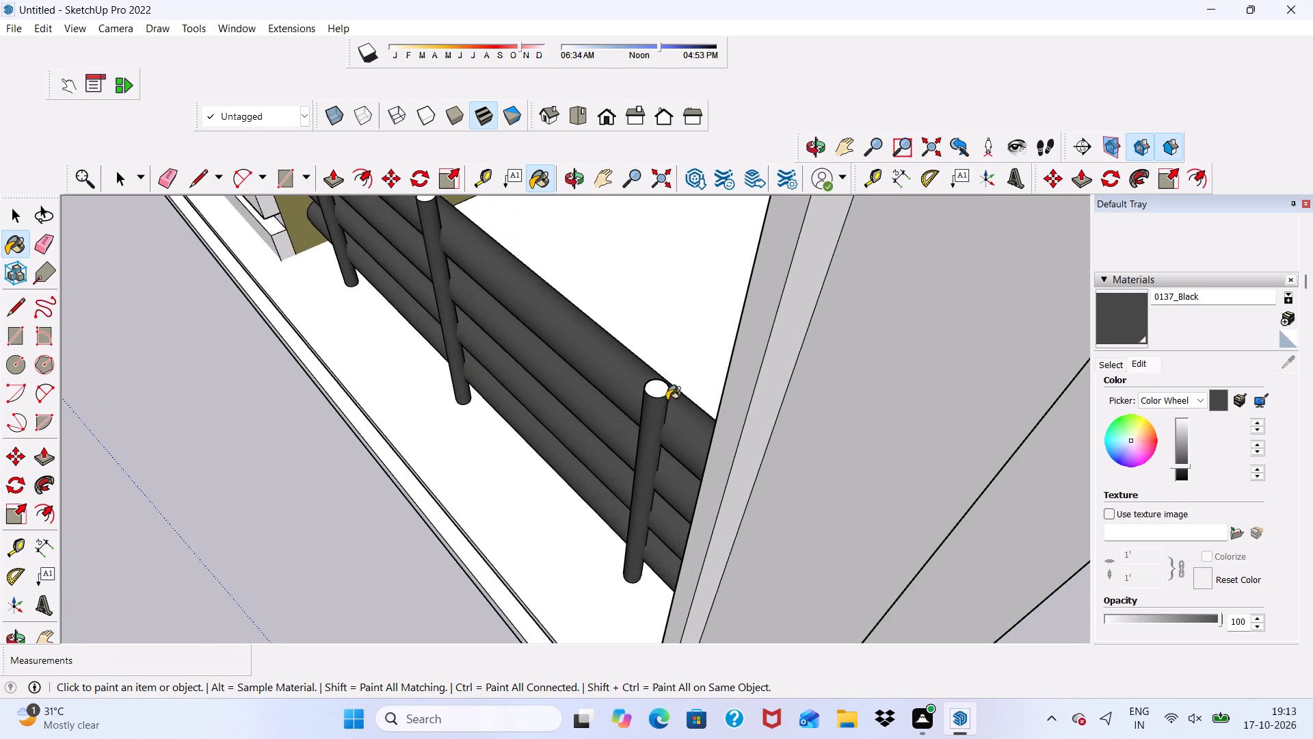
{"action": "left_click", "coordinate": [659, 395]}
{"action": "scroll", "coordinate": [521, 389], "scroll_direction": "down", "scroll_amount": 5}
{"action": "scroll", "coordinate": [531, 397], "scroll_direction": "up", "scroll_amount": 3}
{"action": "scroll", "coordinate": [432, 255], "scroll_direction": "up", "scroll_amount": 1}
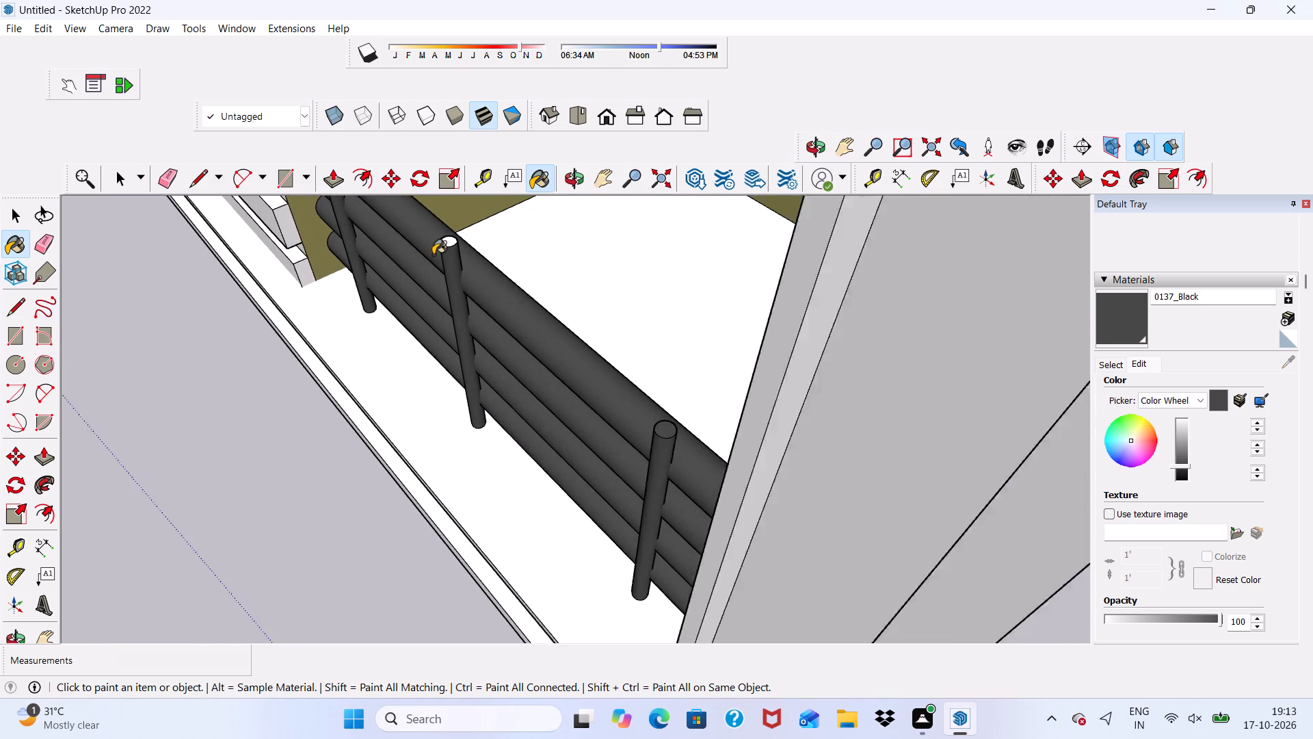
{"action": "scroll", "coordinate": [433, 255], "scroll_direction": "up", "scroll_amount": 2}
{"action": "left_click", "coordinate": [445, 240]}
{"action": "scroll", "coordinate": [455, 260], "scroll_direction": "down", "scroll_amount": 12}
{"action": "scroll", "coordinate": [397, 226], "scroll_direction": "up", "scroll_amount": 13}
{"action": "left_click", "coordinate": [453, 279]}
Paint the five rails and two posts of the front railing on the lowest balcony beside the grey cladding with 0137_Black.
{"action": "scroll", "coordinate": [453, 279], "scroll_direction": "down", "scroll_amount": 5}
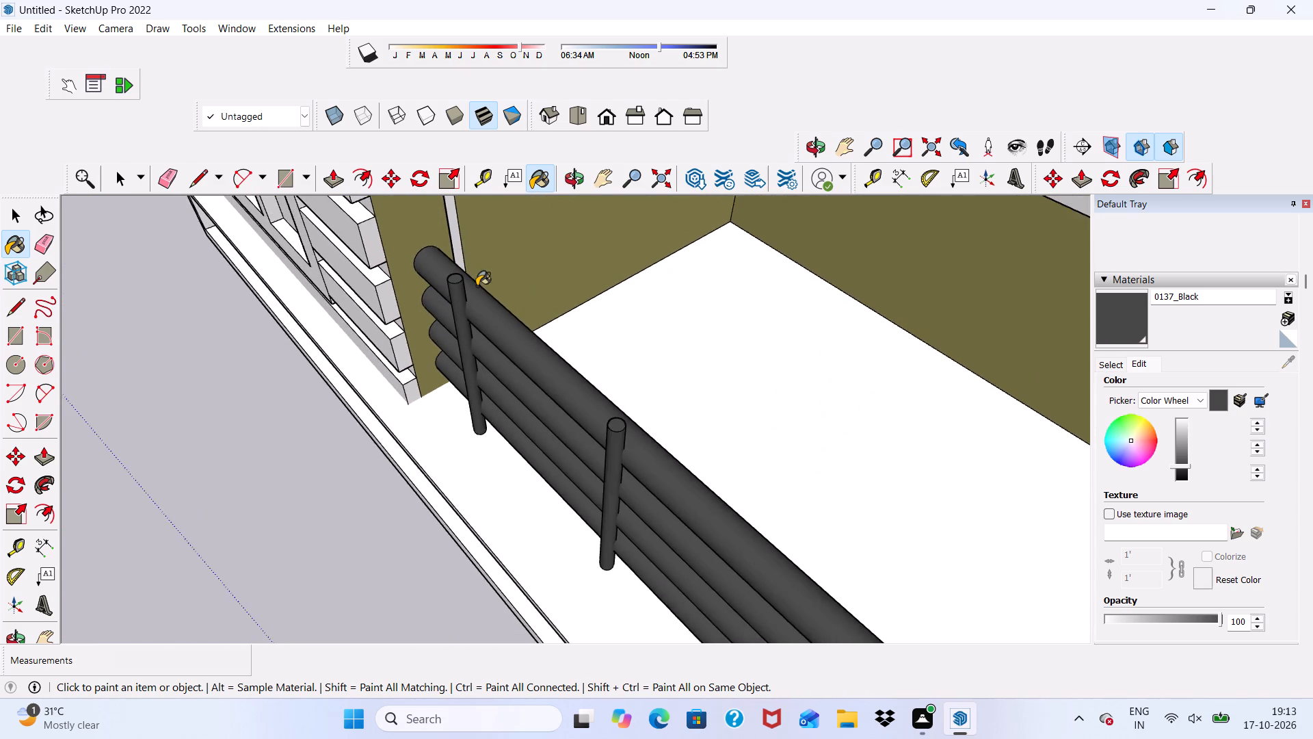
{"action": "scroll", "coordinate": [477, 286], "scroll_direction": "down", "scroll_amount": 12}
{"action": "middle_click_drag", "start_coordinate": [468, 369], "coordinate": [623, 261]}
{"action": "scroll", "coordinate": [624, 260], "scroll_direction": "up", "scroll_amount": 1}
{"action": "scroll", "coordinate": [624, 261], "scroll_direction": "down", "scroll_amount": 9}
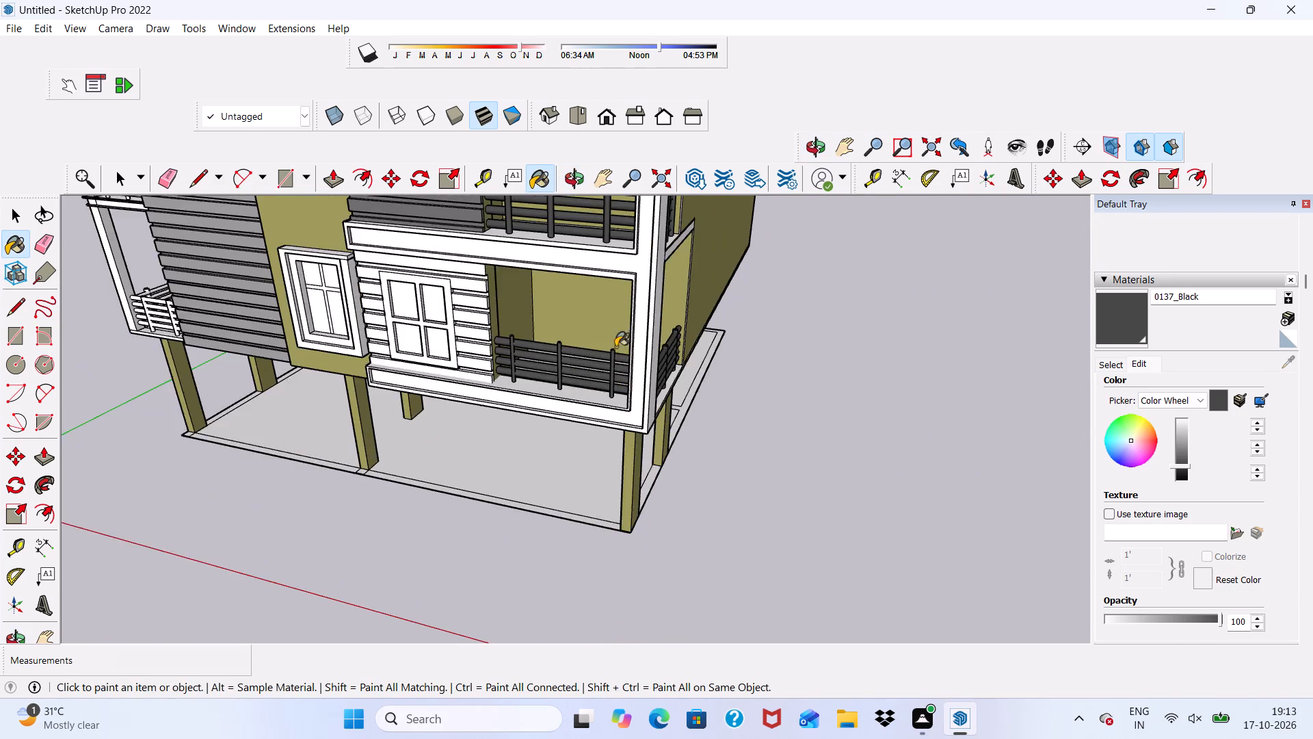
{"action": "scroll", "coordinate": [615, 347], "scroll_direction": "down", "scroll_amount": 3}
{"action": "scroll", "coordinate": [464, 349], "scroll_direction": "down", "scroll_amount": 3}
{"action": "scroll", "coordinate": [372, 353], "scroll_direction": "up", "scroll_amount": 18}
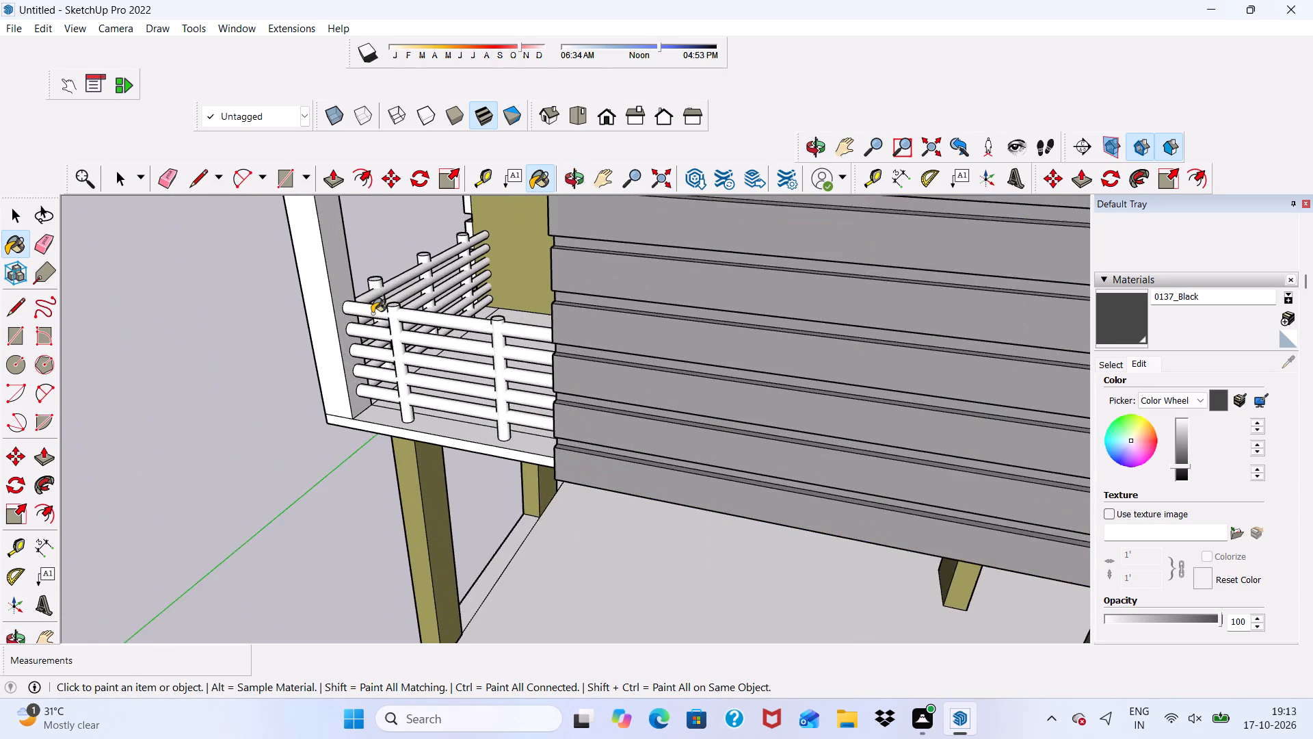
{"action": "scroll", "coordinate": [372, 313], "scroll_direction": "up", "scroll_amount": 2}
{"action": "left_click", "coordinate": [372, 313]}
{"action": "scroll", "coordinate": [371, 333], "scroll_direction": "up", "scroll_amount": 2}
{"action": "left_click", "coordinate": [371, 333]}
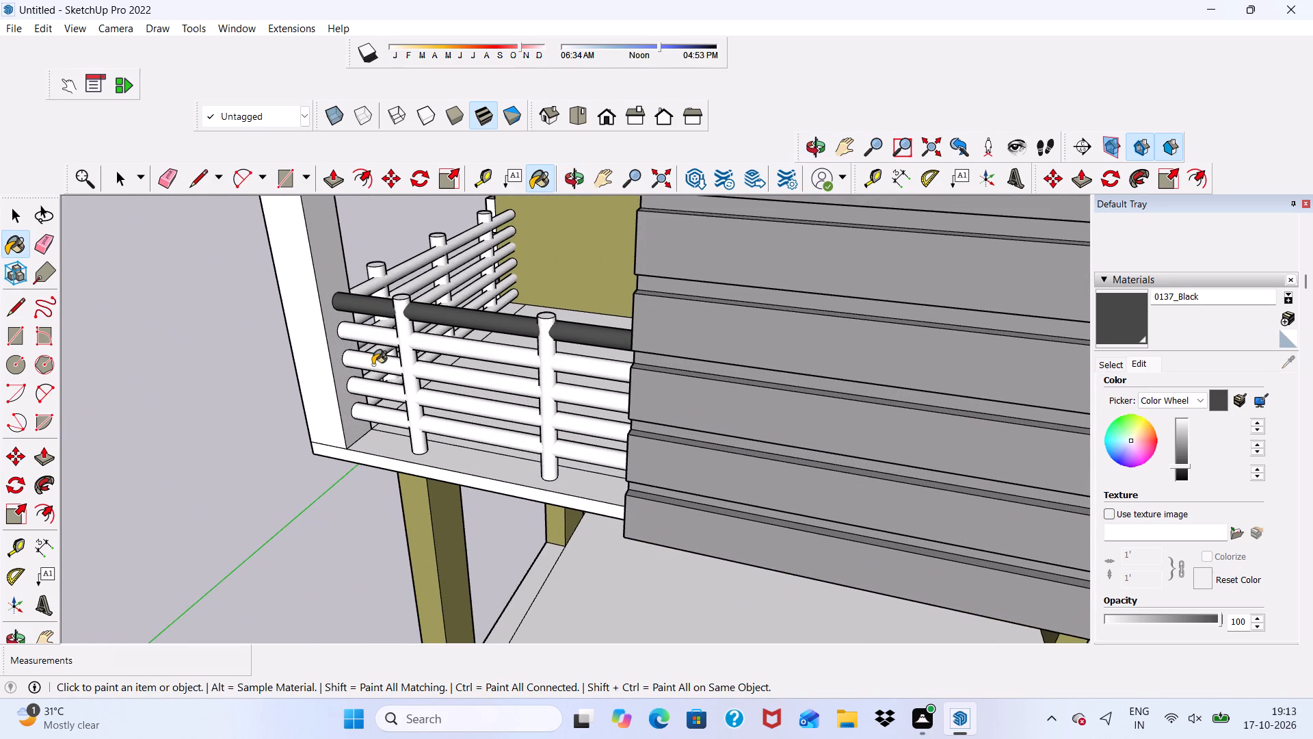
{"action": "left_click", "coordinate": [373, 365]}
{"action": "left_click", "coordinate": [373, 389]}
{"action": "left_click", "coordinate": [375, 422]}
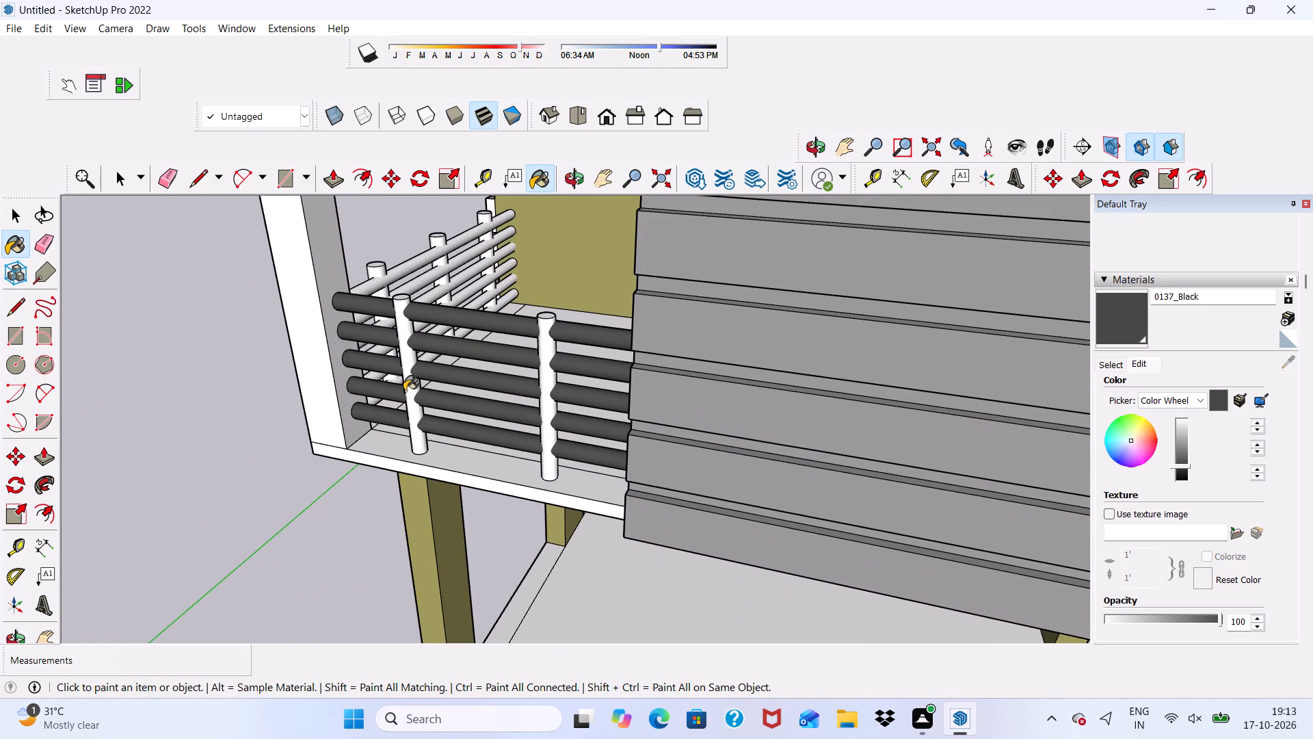
{"action": "left_click", "coordinate": [407, 387]}
{"action": "left_click", "coordinate": [543, 395]}
Paint the white top faces of the two posts on the lowest cladding-side balcony's front railing with 0137_Black.
{"action": "middle_click_drag", "start_coordinate": [550, 363], "coordinate": [555, 376]}
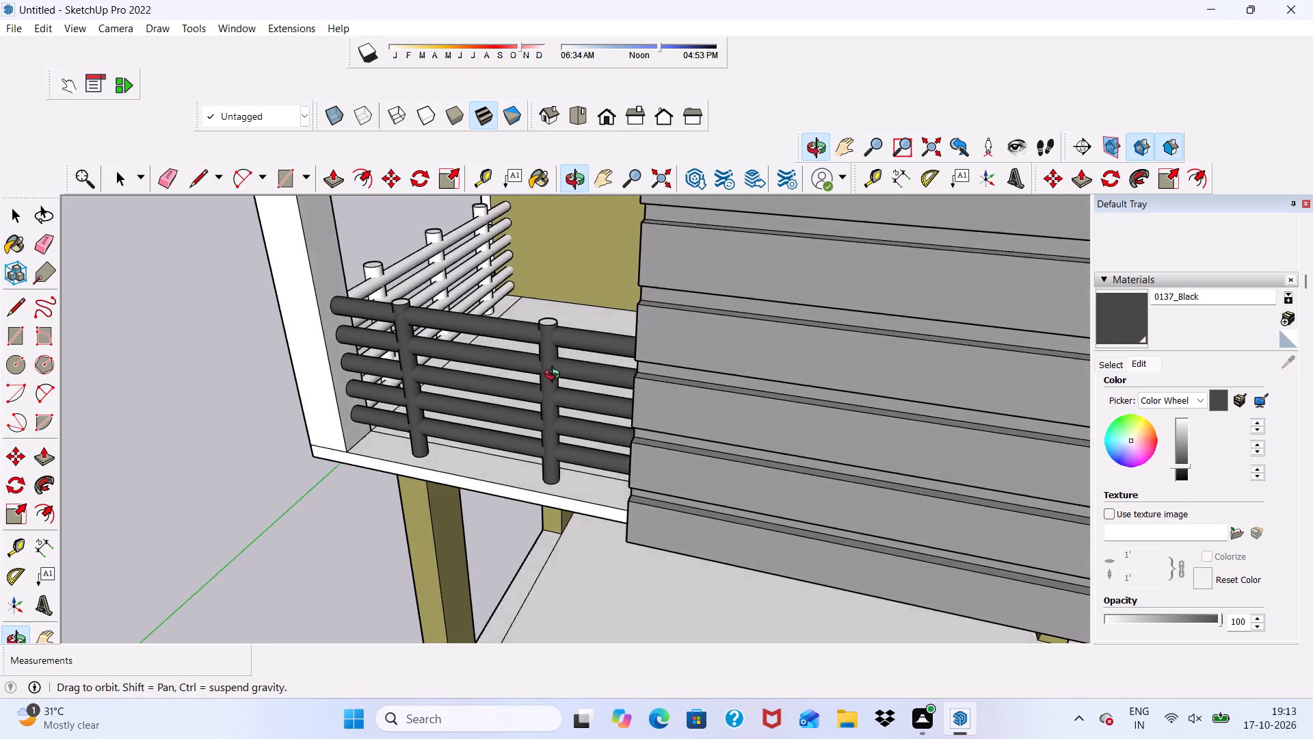
{"action": "middle_click_drag", "start_coordinate": [555, 376], "coordinate": [637, 410]}
{"action": "scroll", "coordinate": [627, 400], "scroll_direction": "up", "scroll_amount": 3}
{"action": "scroll", "coordinate": [567, 324], "scroll_direction": "up", "scroll_amount": 1}
{"action": "left_click", "coordinate": [567, 333]}
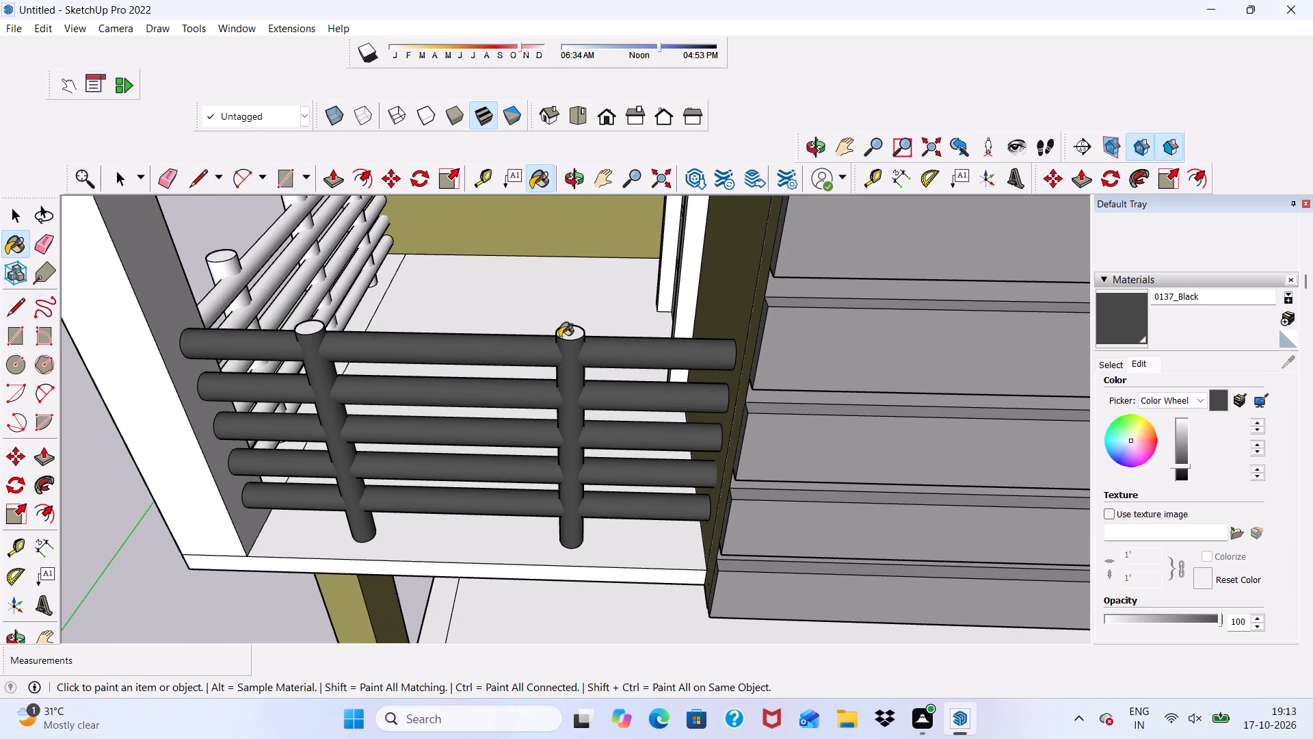
{"action": "scroll", "coordinate": [214, 351], "scroll_direction": "up", "scroll_amount": 2}
{"action": "left_click", "coordinate": [326, 330]}
Paint the corner-side post and the upper five rails of the same balcony's side railing with 0137_Black.
{"action": "scroll", "coordinate": [283, 350], "scroll_direction": "down", "scroll_amount": 3}
{"action": "middle_click_drag", "start_coordinate": [207, 389], "coordinate": [550, 352]}
{"action": "scroll", "coordinate": [556, 304], "scroll_direction": "down", "scroll_amount": 6}
{"action": "scroll", "coordinate": [397, 406], "scroll_direction": "up", "scroll_amount": 2}
{"action": "left_click", "coordinate": [394, 424]}
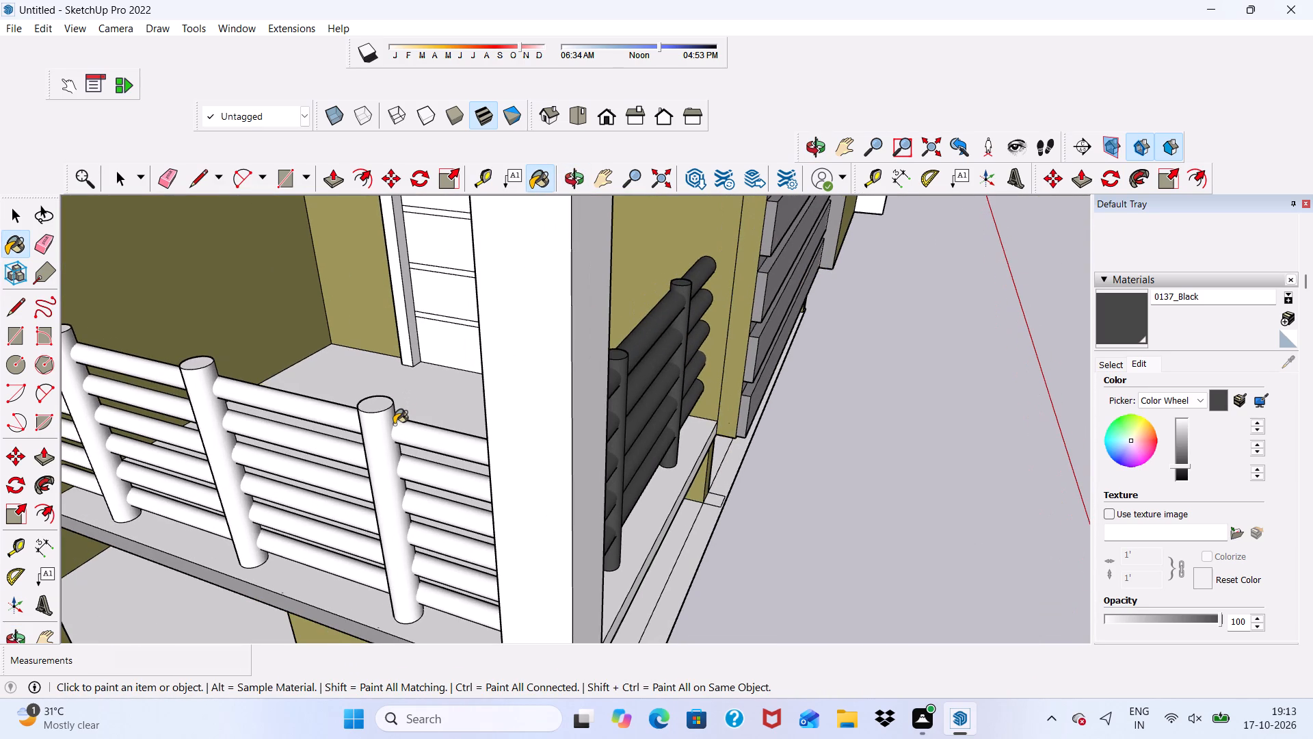
{"action": "left_click", "coordinate": [369, 405]}
{"action": "left_click", "coordinate": [408, 439]}
{"action": "left_click", "coordinate": [412, 474]}
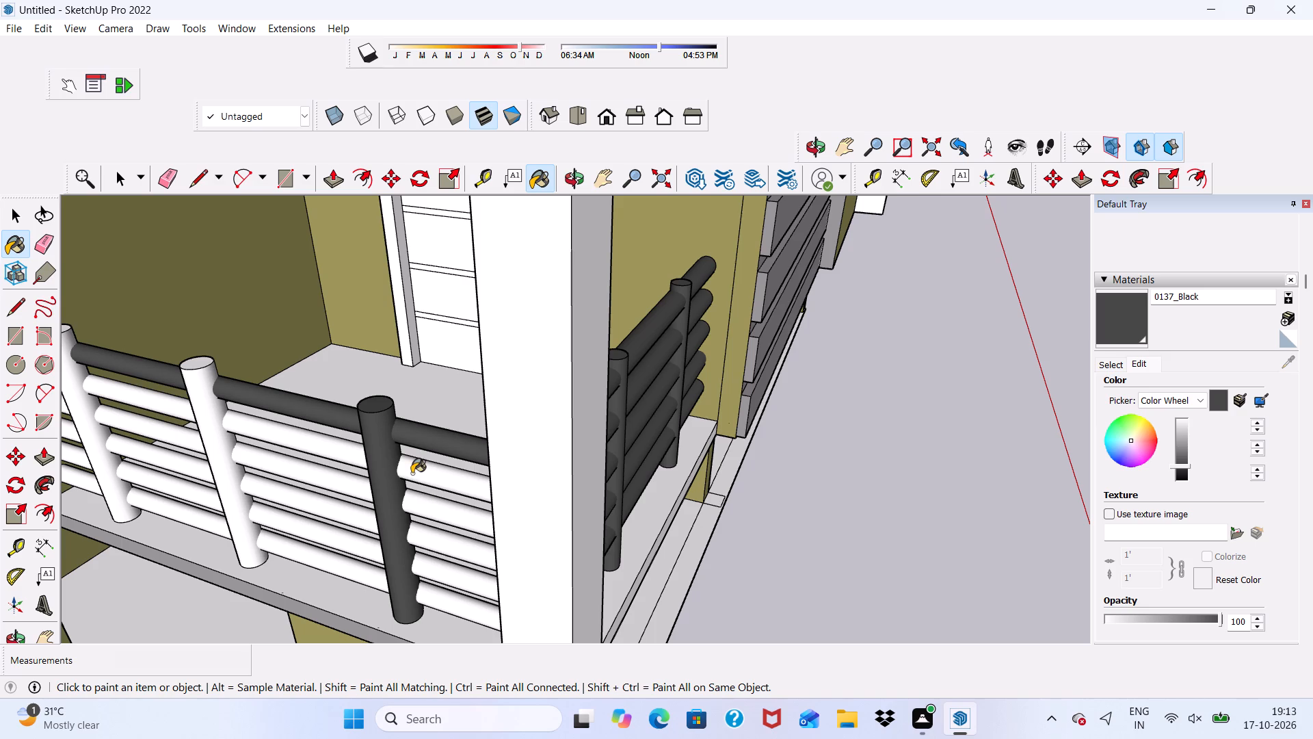
{"action": "left_click", "coordinate": [416, 506]}
{"action": "left_click", "coordinate": [432, 543]}
{"action": "left_click", "coordinate": [436, 566]}
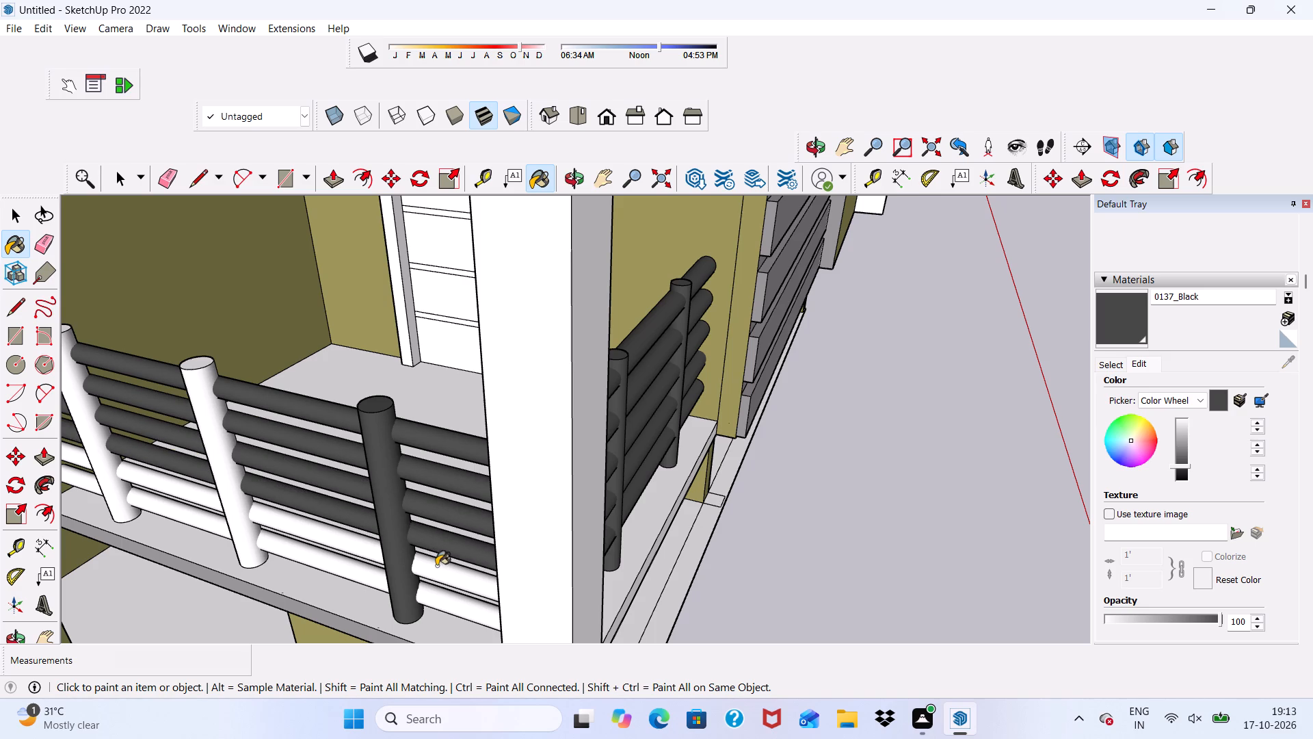
{"action": "left_click", "coordinate": [444, 614]}
{"action": "scroll", "coordinate": [189, 370], "scroll_direction": "down", "scroll_amount": 2}
{"action": "key", "text": "ctrl+z"}
{"action": "scroll", "coordinate": [197, 361], "scroll_direction": "up", "scroll_amount": 2}
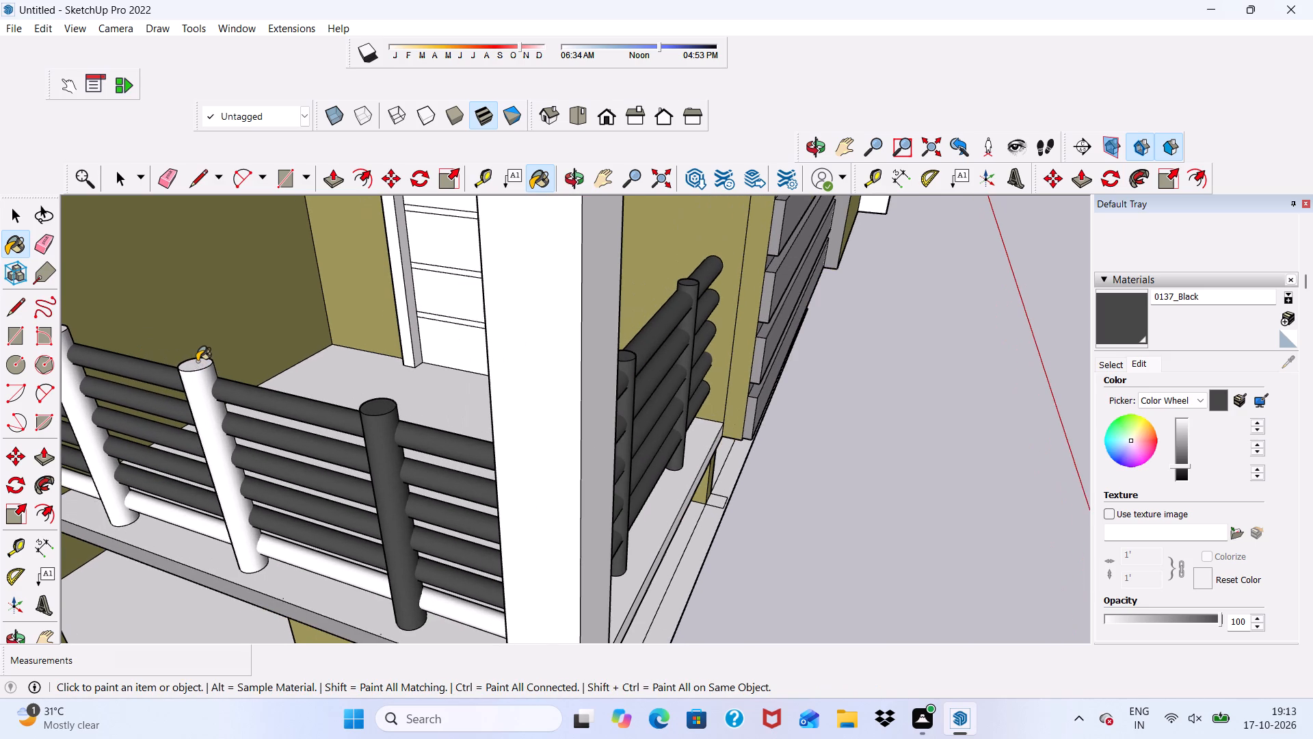
Paint the lowest rail and the remaining two posts, including their tops, of that side railing with 0137_Black.
{"action": "left_click", "coordinate": [198, 361]}
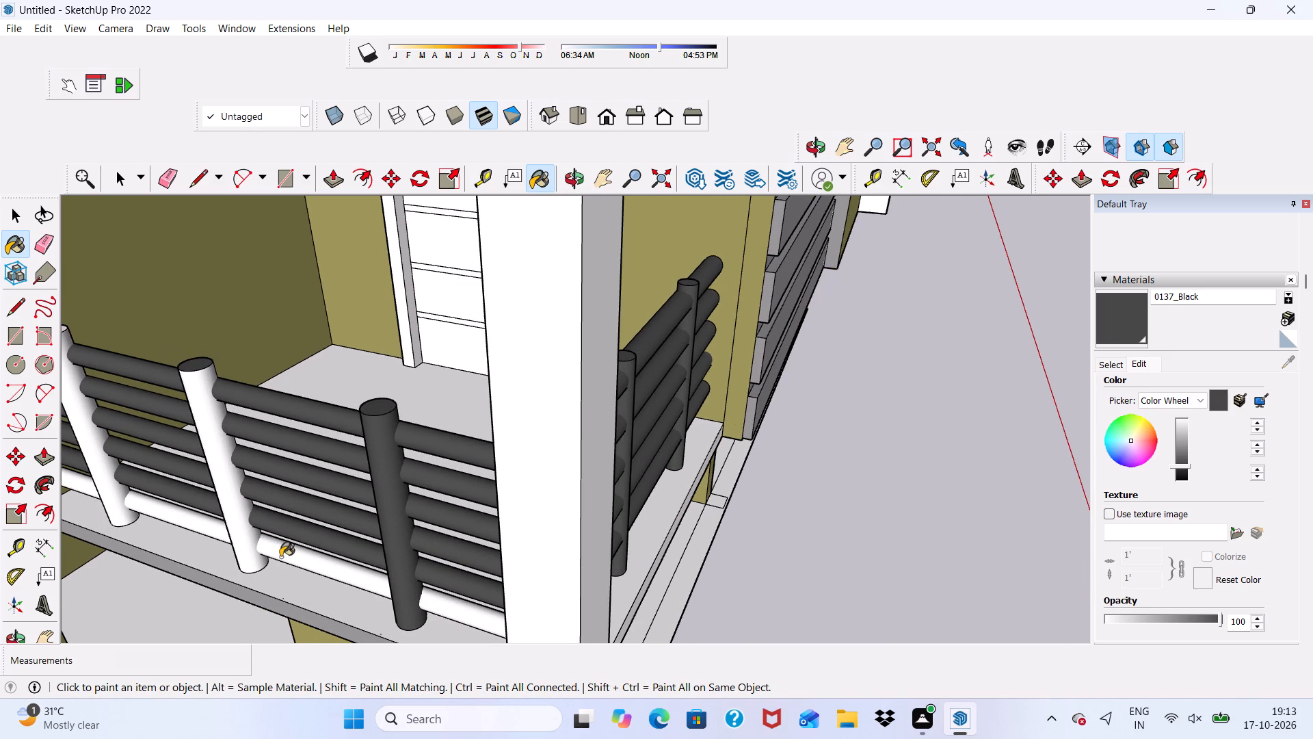
{"action": "left_click", "coordinate": [280, 557]}
{"action": "left_click", "coordinate": [235, 503]}
{"action": "scroll", "coordinate": [233, 446], "scroll_direction": "down", "scroll_amount": 12}
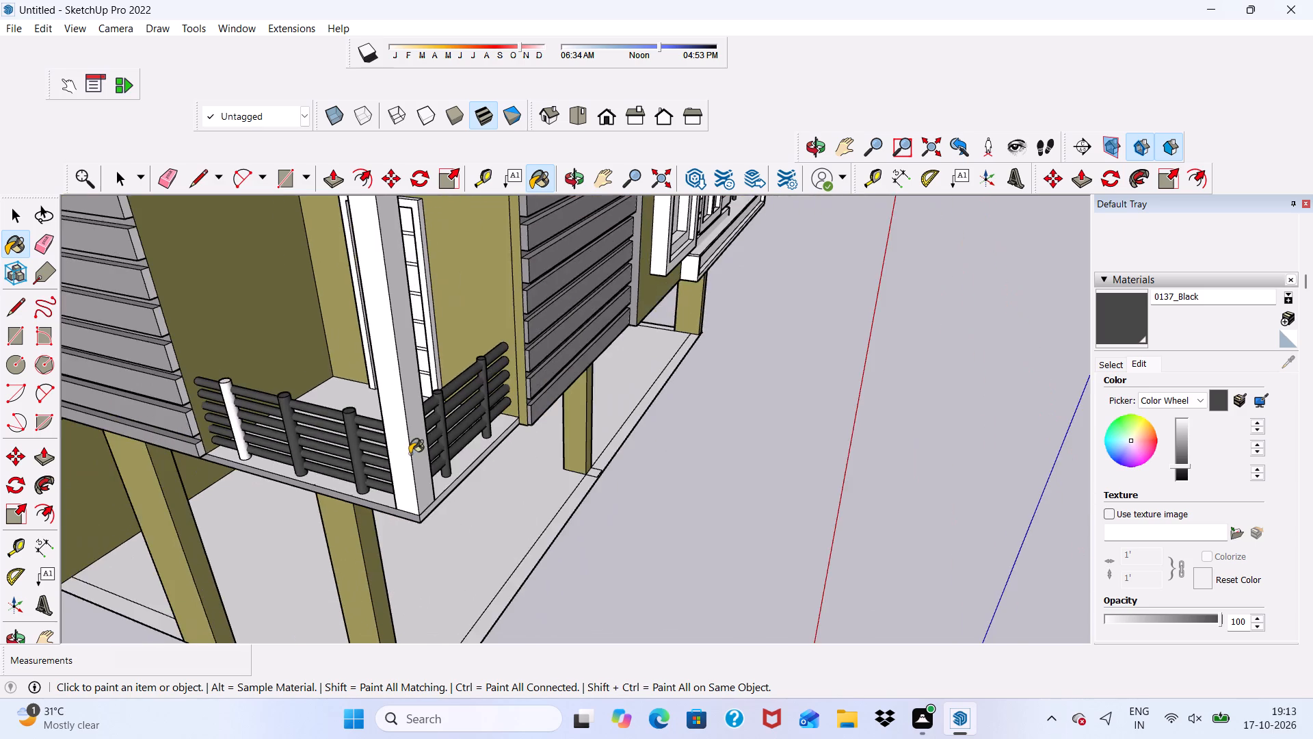
{"action": "scroll", "coordinate": [219, 445], "scroll_direction": "up", "scroll_amount": 11}
{"action": "left_click", "coordinate": [251, 363]}
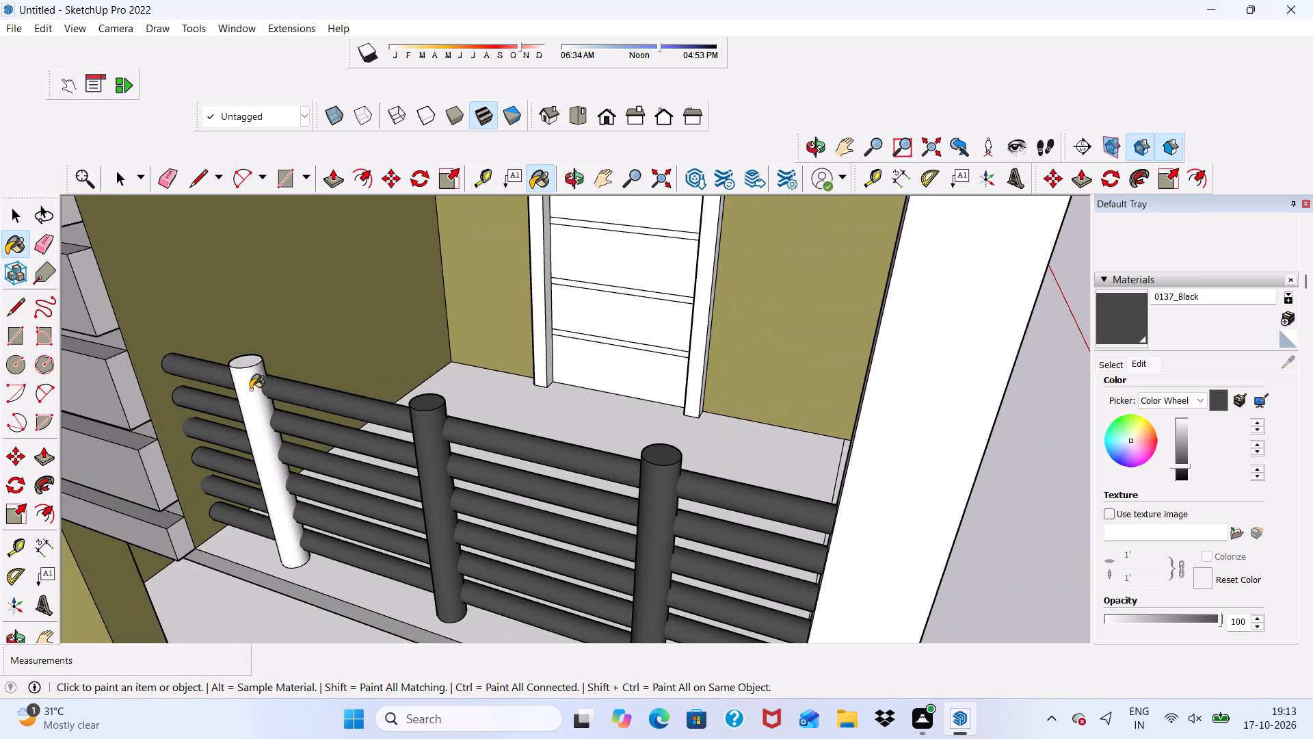
{"action": "left_click", "coordinate": [250, 389]}
Paint the six rails and the post nearest the cladding on the side railing one floor up with 0137_Black.
{"action": "scroll", "coordinate": [245, 376], "scroll_direction": "down", "scroll_amount": 15}
{"action": "scroll", "coordinate": [405, 395], "scroll_direction": "down", "scroll_amount": 7}
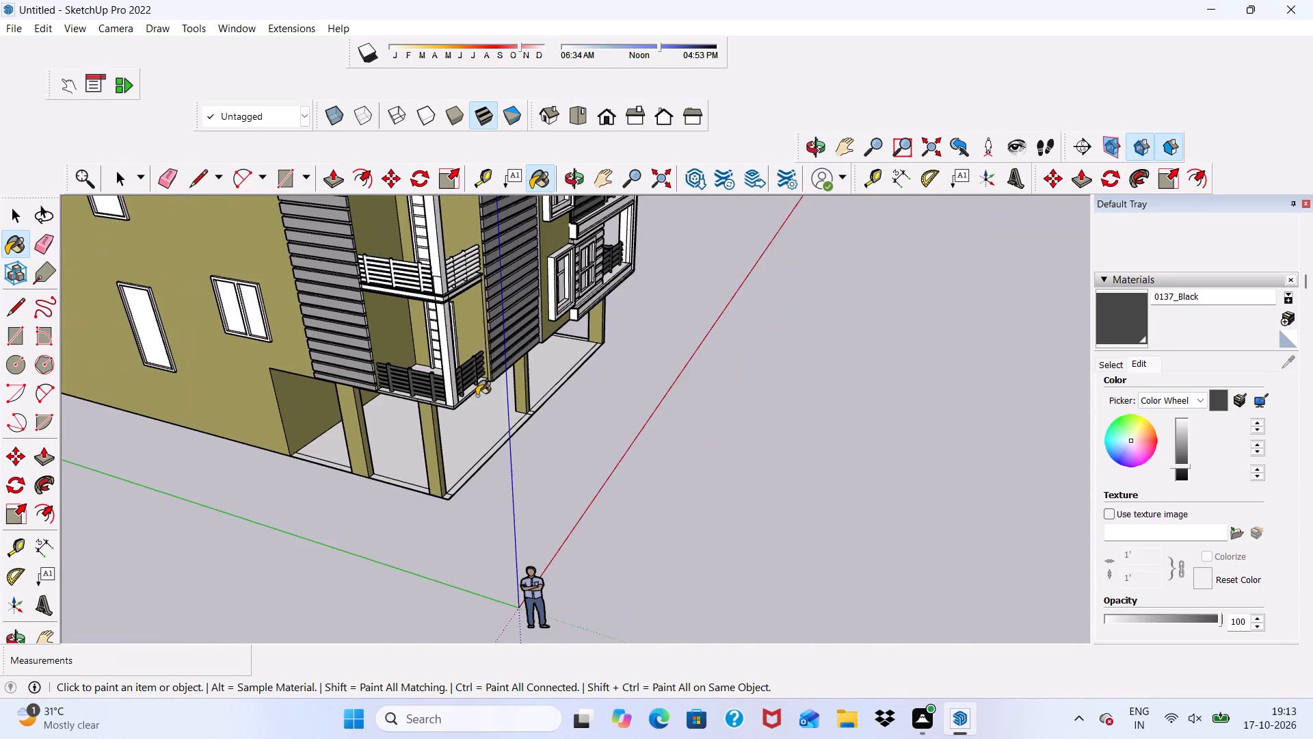
{"action": "scroll", "coordinate": [477, 396], "scroll_direction": "down", "scroll_amount": 6}
{"action": "scroll", "coordinate": [401, 326], "scroll_direction": "up", "scroll_amount": 14}
{"action": "scroll", "coordinate": [406, 325], "scroll_direction": "down", "scroll_amount": 1}
{"action": "scroll", "coordinate": [405, 324], "scroll_direction": "up", "scroll_amount": 3}
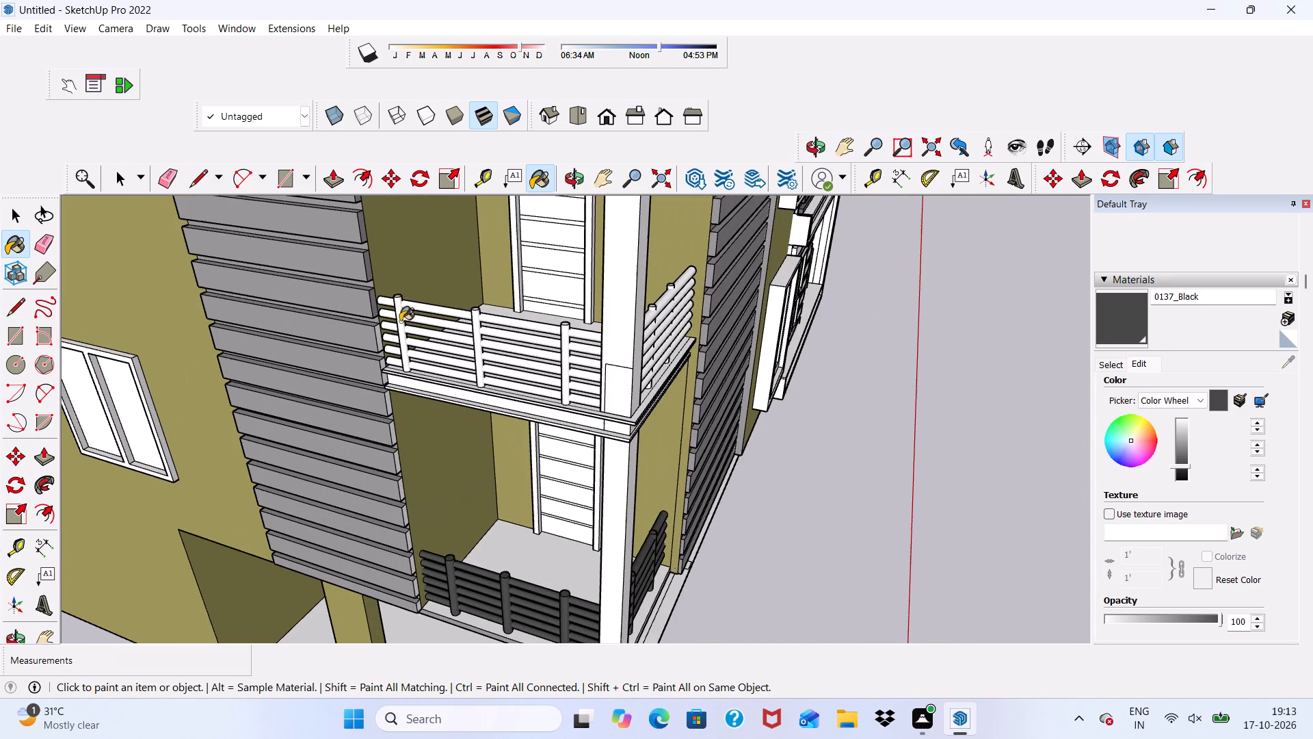
{"action": "left_click", "coordinate": [398, 317]}
{"action": "scroll", "coordinate": [400, 313], "scroll_direction": "up", "scroll_amount": 5}
{"action": "left_click", "coordinate": [410, 300]}
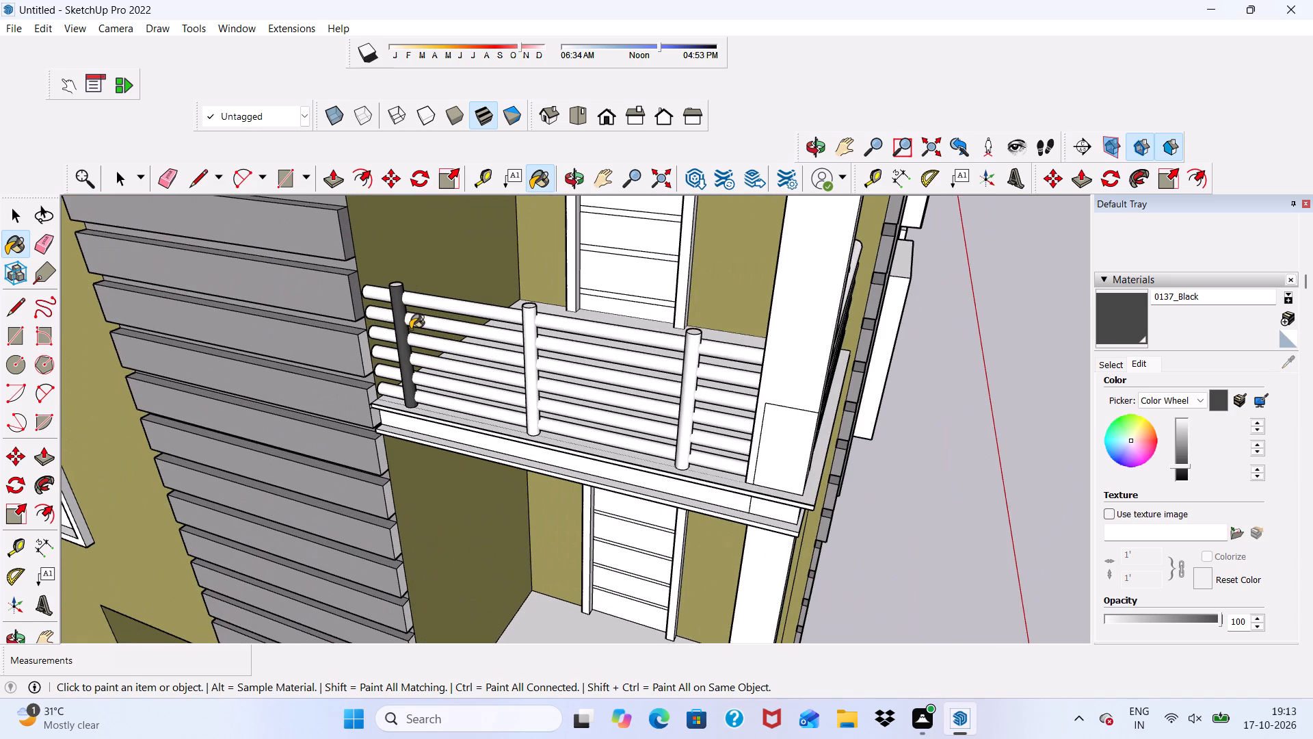
{"action": "left_click", "coordinate": [414, 324]}
{"action": "scroll", "coordinate": [412, 335], "scroll_direction": "up", "scroll_amount": 3}
{"action": "left_click", "coordinate": [411, 341]}
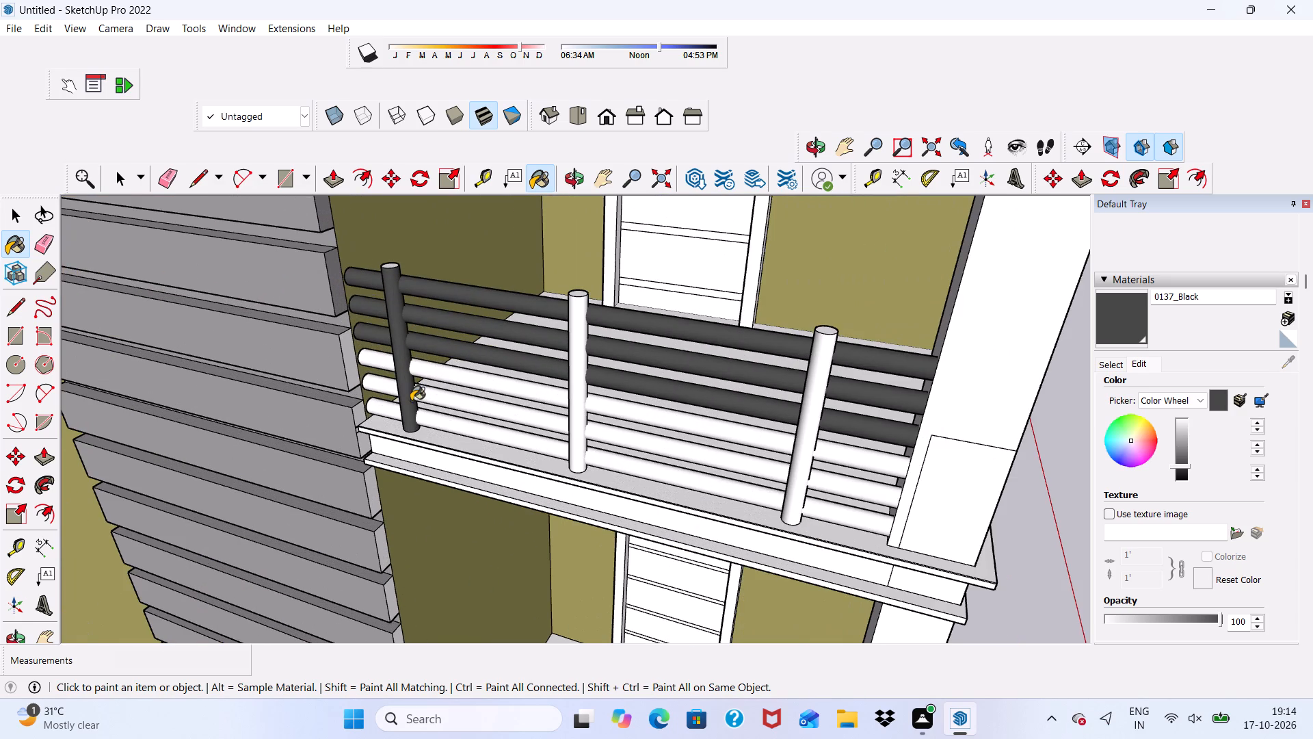
{"action": "left_click", "coordinate": [420, 374]}
{"action": "left_click", "coordinate": [423, 400]}
{"action": "left_click", "coordinate": [425, 417]}
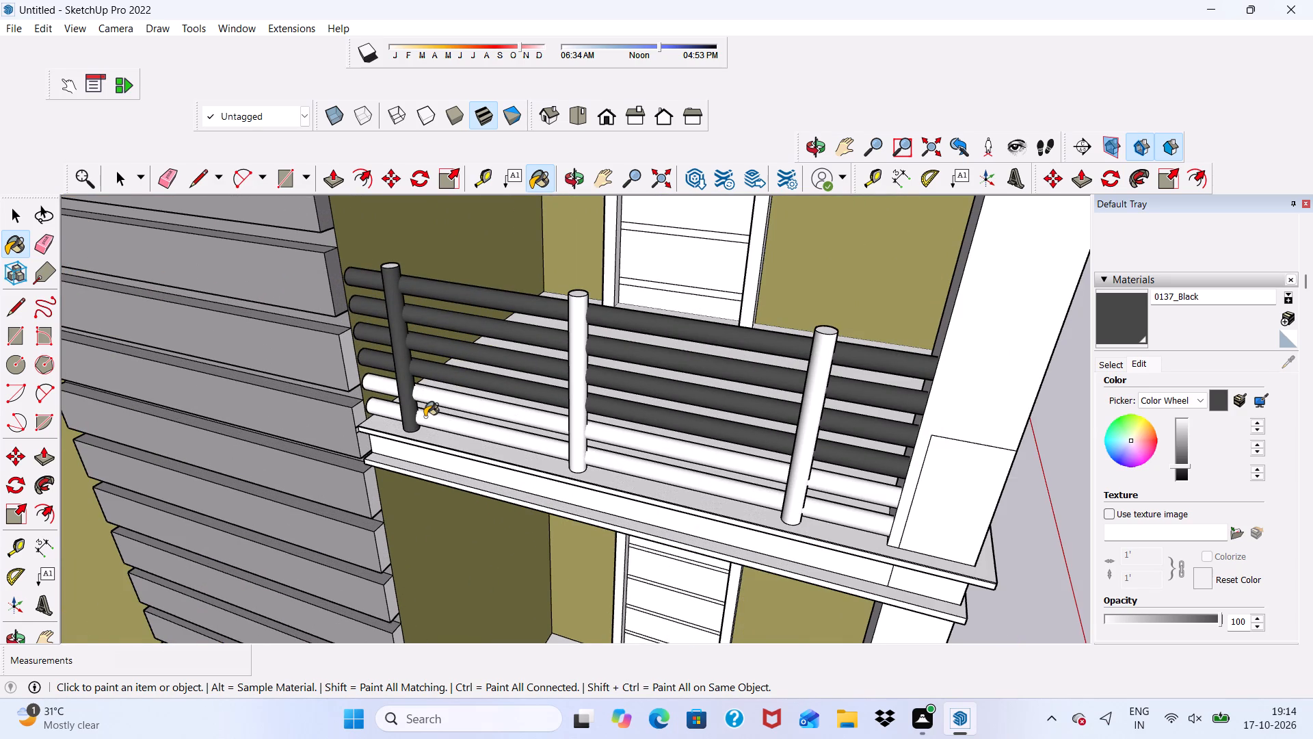
Paint the middle and corner-side posts and the white post tops of the upper balcony's side railing with 0137_Black.
{"action": "scroll", "coordinate": [565, 298], "scroll_direction": "up", "scroll_amount": 3}
{"action": "left_click", "coordinate": [580, 292]}
{"action": "left_click", "coordinate": [582, 330]}
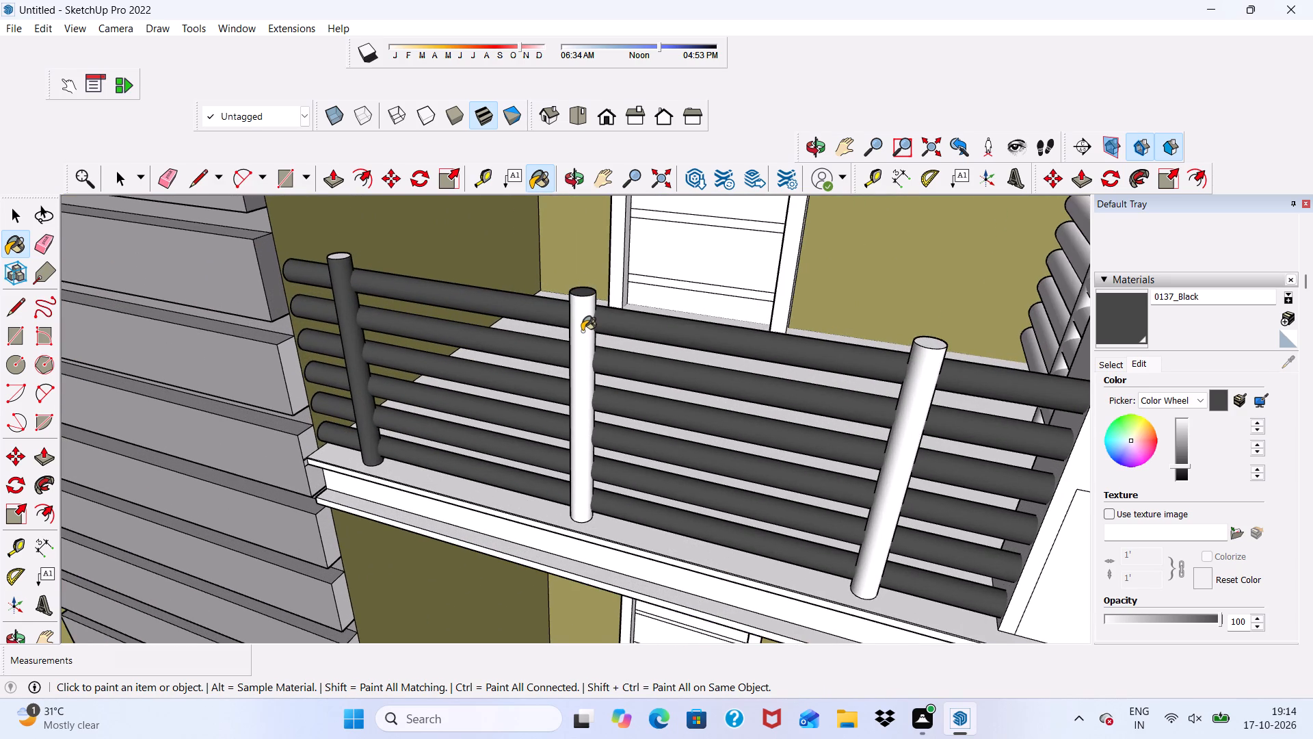
{"action": "scroll", "coordinate": [486, 334], "scroll_direction": "up", "scroll_amount": 2}
{"action": "scroll", "coordinate": [347, 247], "scroll_direction": "up", "scroll_amount": 4}
{"action": "left_click", "coordinate": [307, 255]}
{"action": "scroll", "coordinate": [174, 287], "scroll_direction": "down", "scroll_amount": 5}
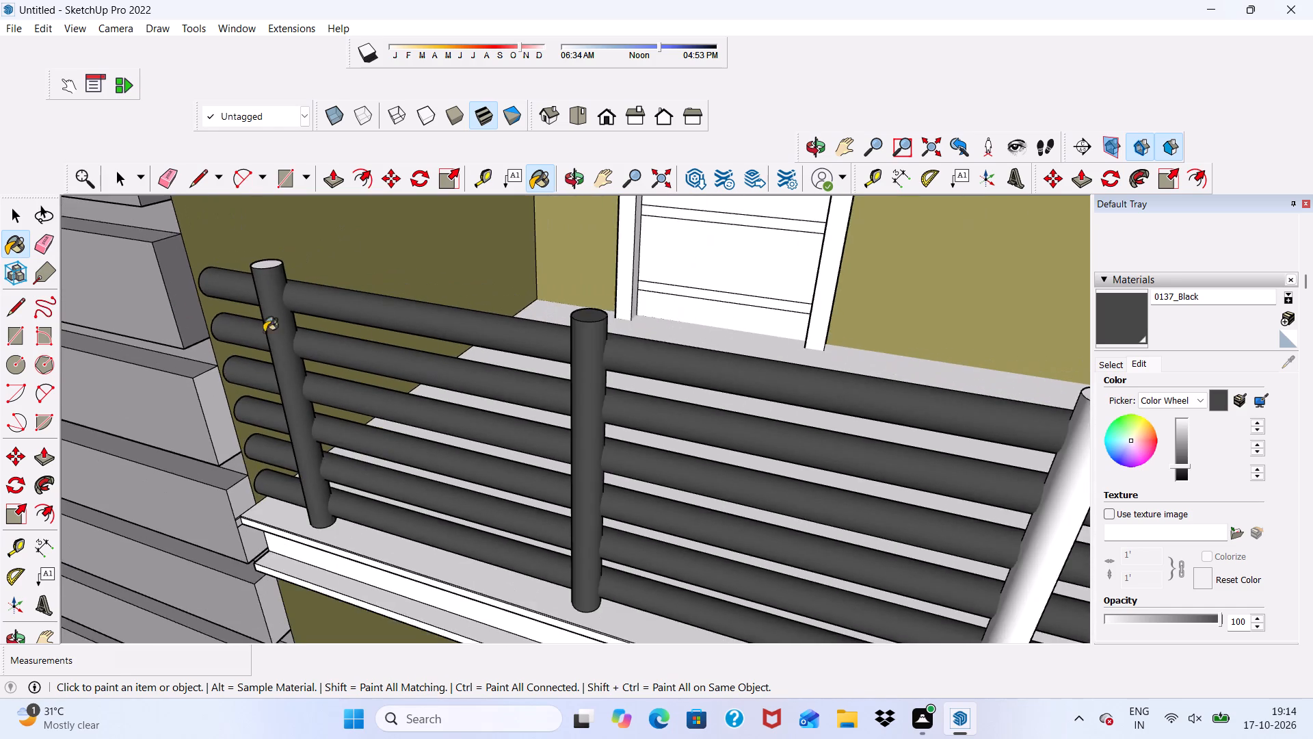
{"action": "scroll", "coordinate": [264, 332], "scroll_direction": "down", "scroll_amount": 7}
{"action": "scroll", "coordinate": [263, 303], "scroll_direction": "up", "scroll_amount": 9}
{"action": "left_click", "coordinate": [250, 281]}
{"action": "scroll", "coordinate": [224, 293], "scroll_direction": "down", "scroll_amount": 5}
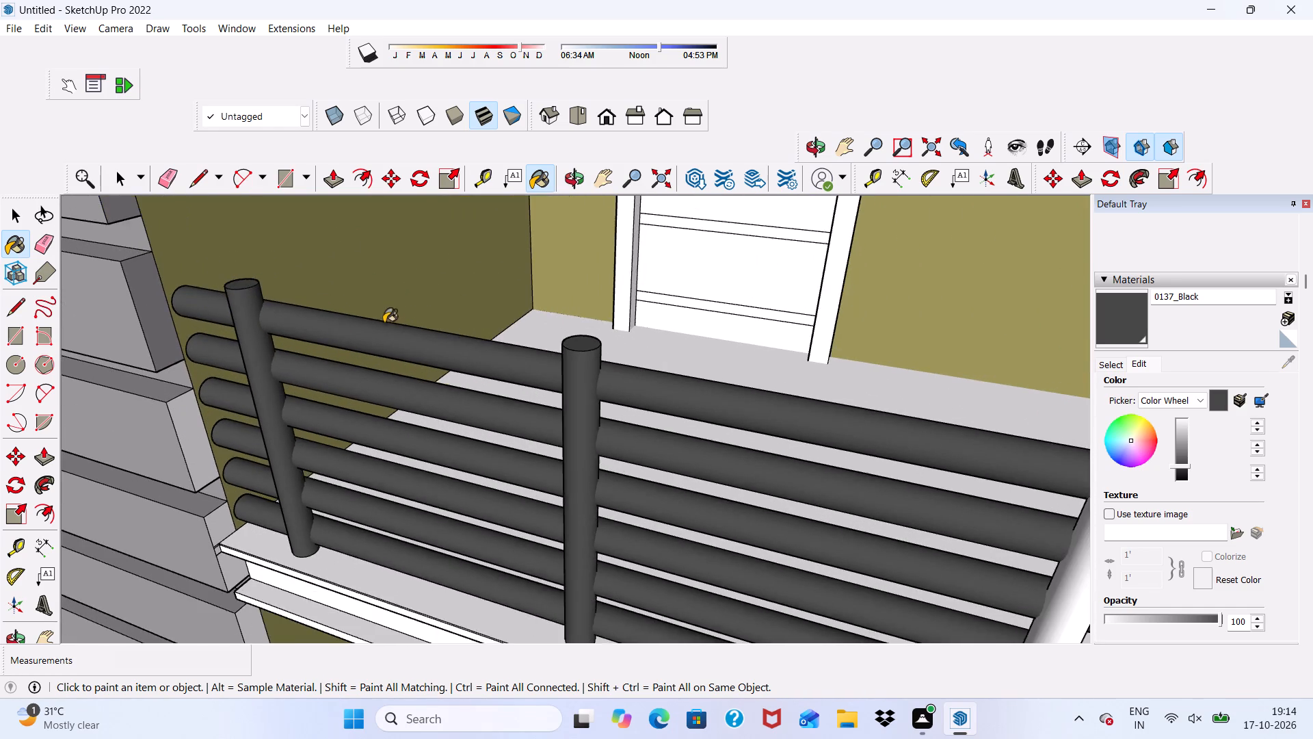
{"action": "scroll", "coordinate": [384, 323], "scroll_direction": "down", "scroll_amount": 10}
{"action": "scroll", "coordinate": [611, 378], "scroll_direction": "up", "scroll_amount": 10}
{"action": "left_click", "coordinate": [589, 339]}
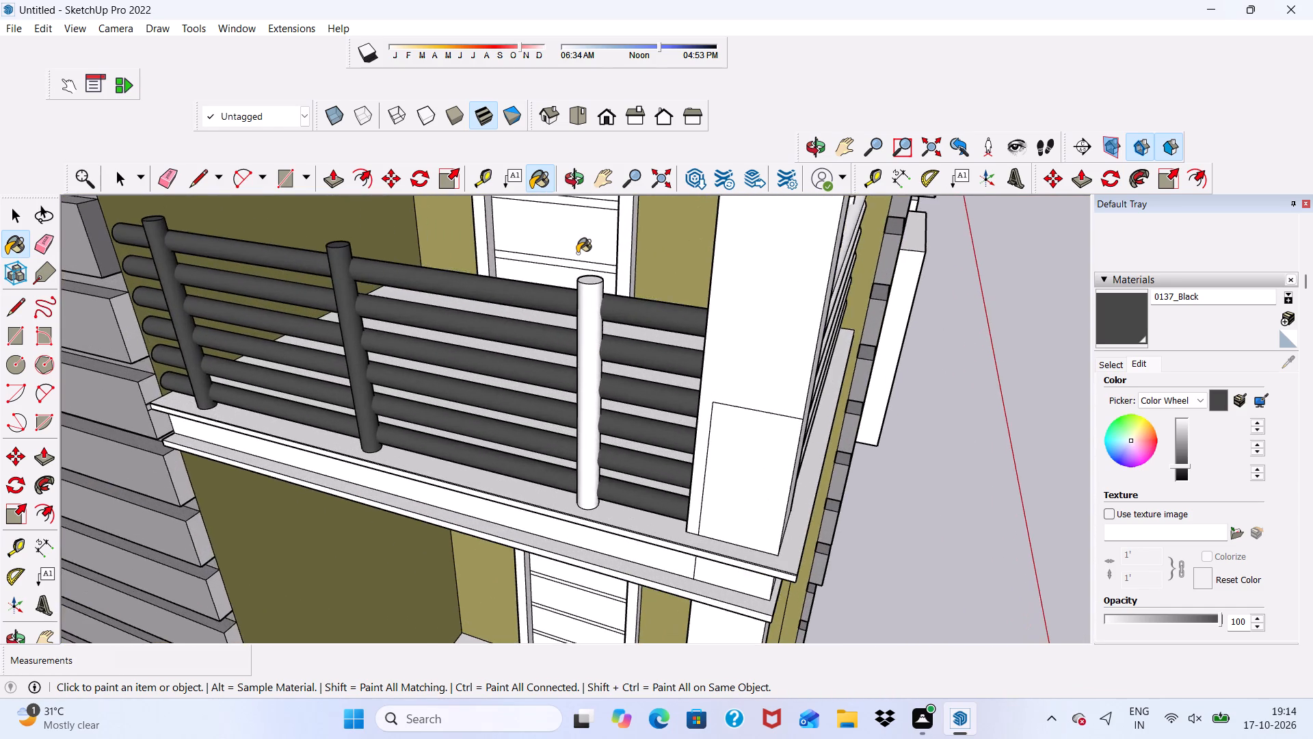
{"action": "scroll", "coordinate": [577, 253], "scroll_direction": "up", "scroll_amount": 4}
{"action": "left_click", "coordinate": [605, 340]}
Paint the six rails and the corner-side post of the upper balcony's front railing with 0137_Black.
{"action": "scroll", "coordinate": [511, 298], "scroll_direction": "down", "scroll_amount": 12}
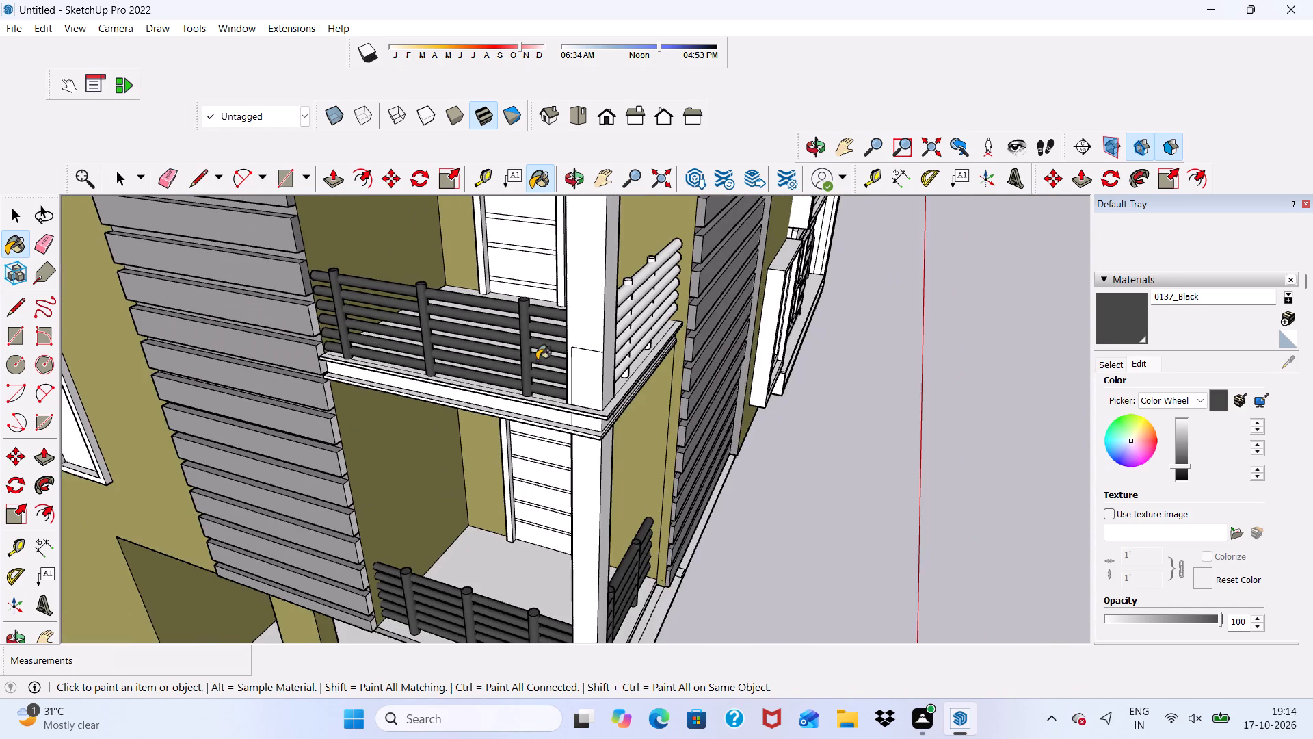
{"action": "middle_click_drag", "start_coordinate": [537, 360], "coordinate": [317, 383]}
{"action": "scroll", "coordinate": [543, 340], "scroll_direction": "up", "scroll_amount": 4}
{"action": "scroll", "coordinate": [525, 273], "scroll_direction": "up", "scroll_amount": 2}
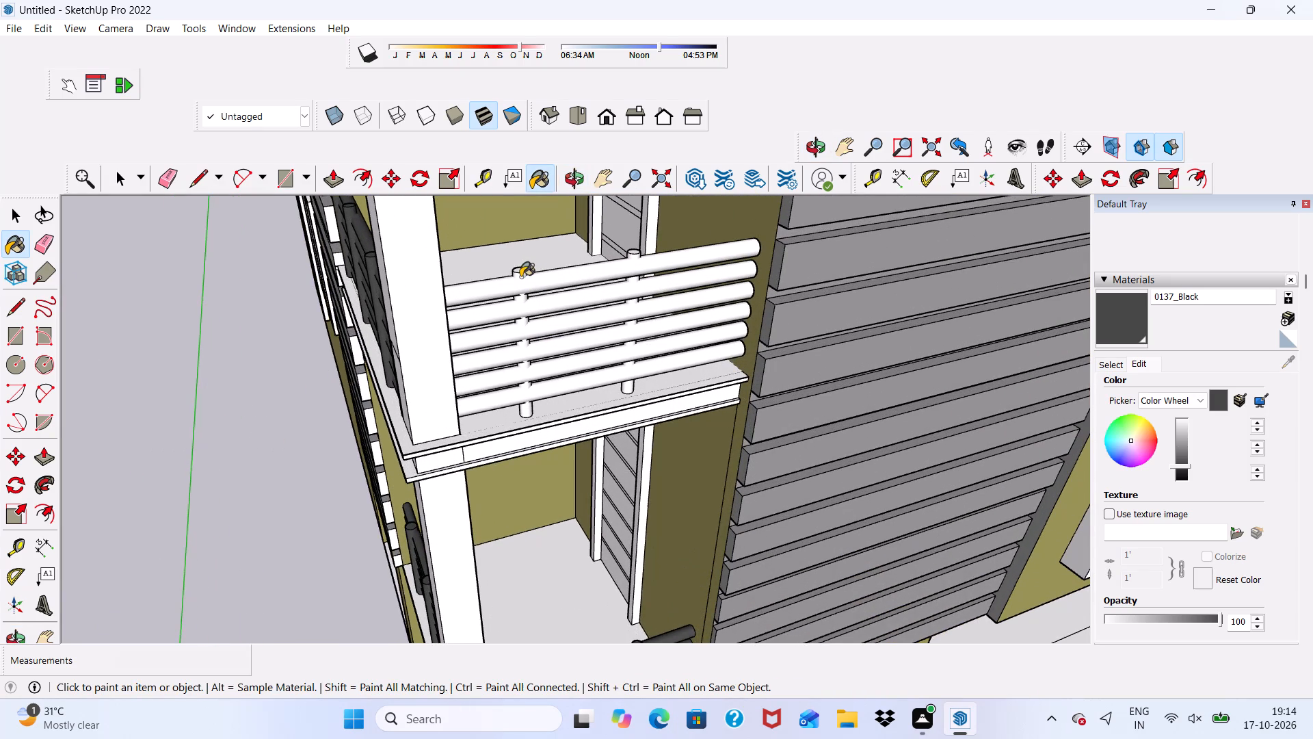
{"action": "left_click", "coordinate": [520, 277]}
{"action": "scroll", "coordinate": [520, 277], "scroll_direction": "up", "scroll_amount": 2}
{"action": "left_click", "coordinate": [480, 303]}
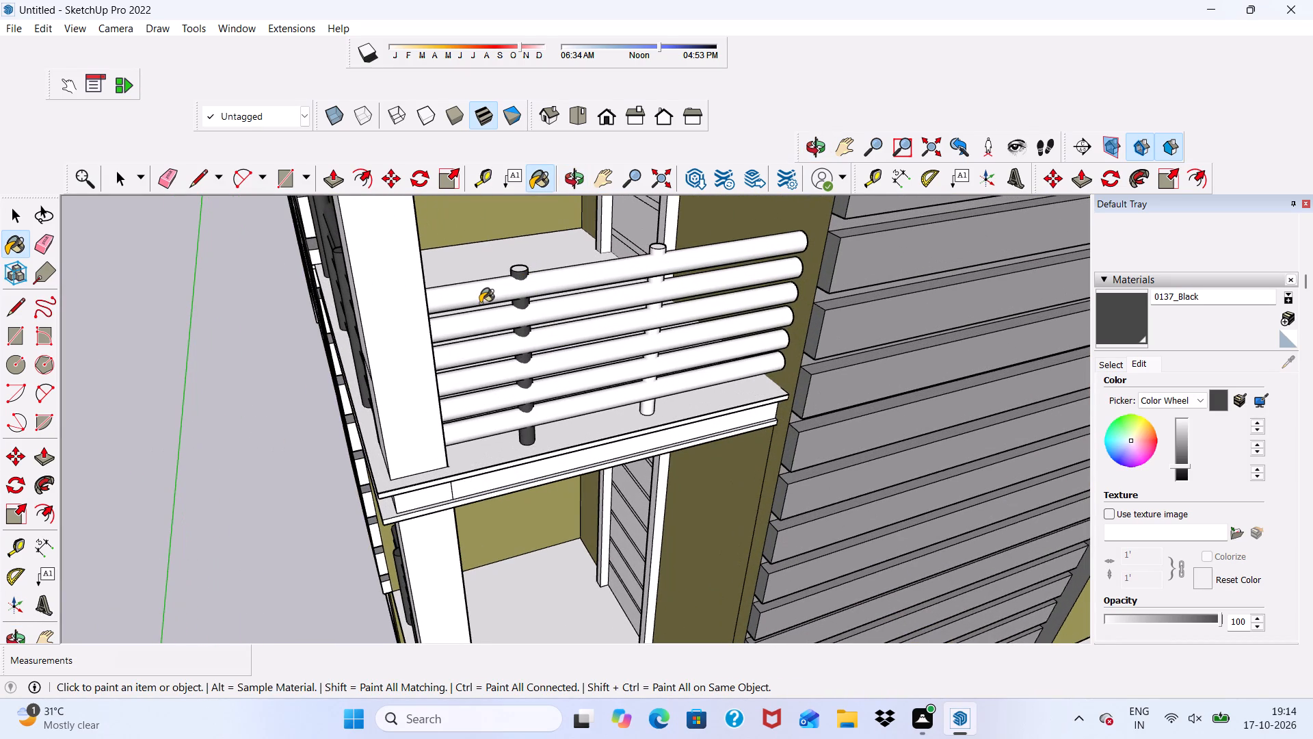
{"action": "left_click", "coordinate": [477, 323]}
{"action": "left_click", "coordinate": [480, 353]}
{"action": "left_click", "coordinate": [480, 383]}
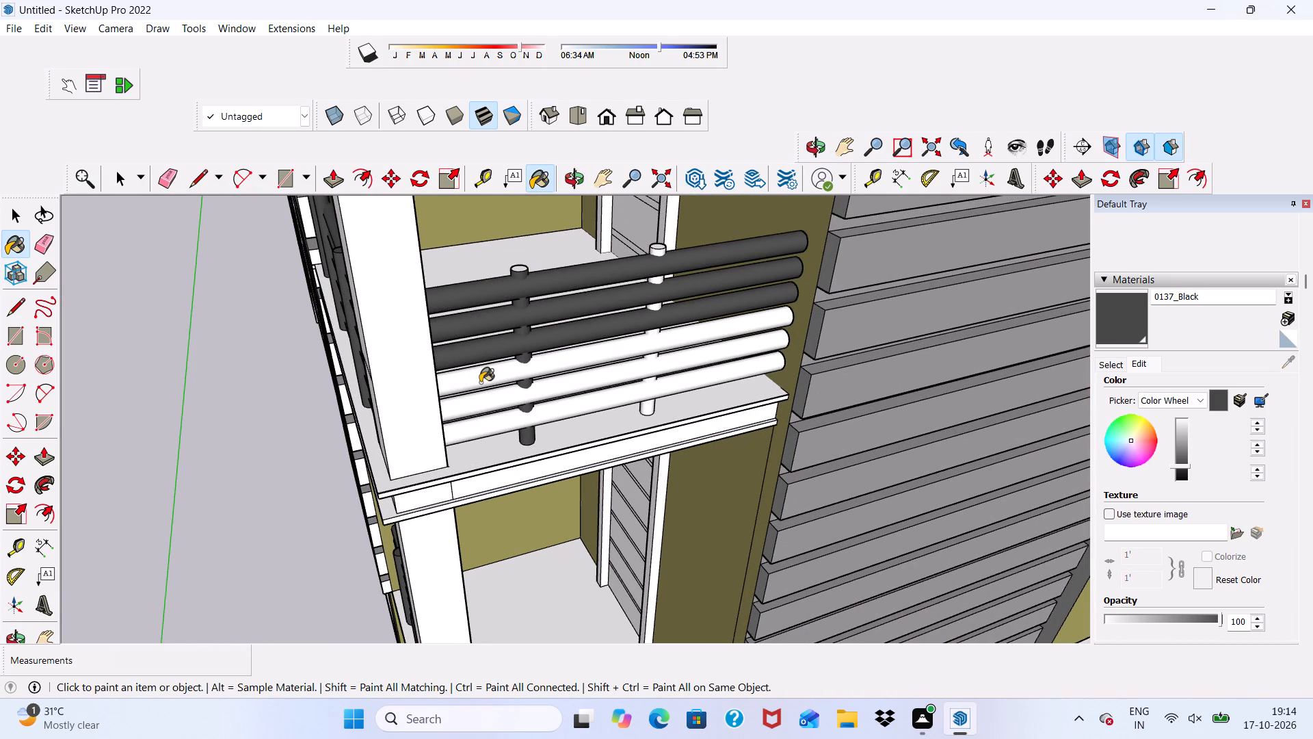
{"action": "left_click", "coordinate": [481, 400]}
{"action": "left_click", "coordinate": [485, 424]}
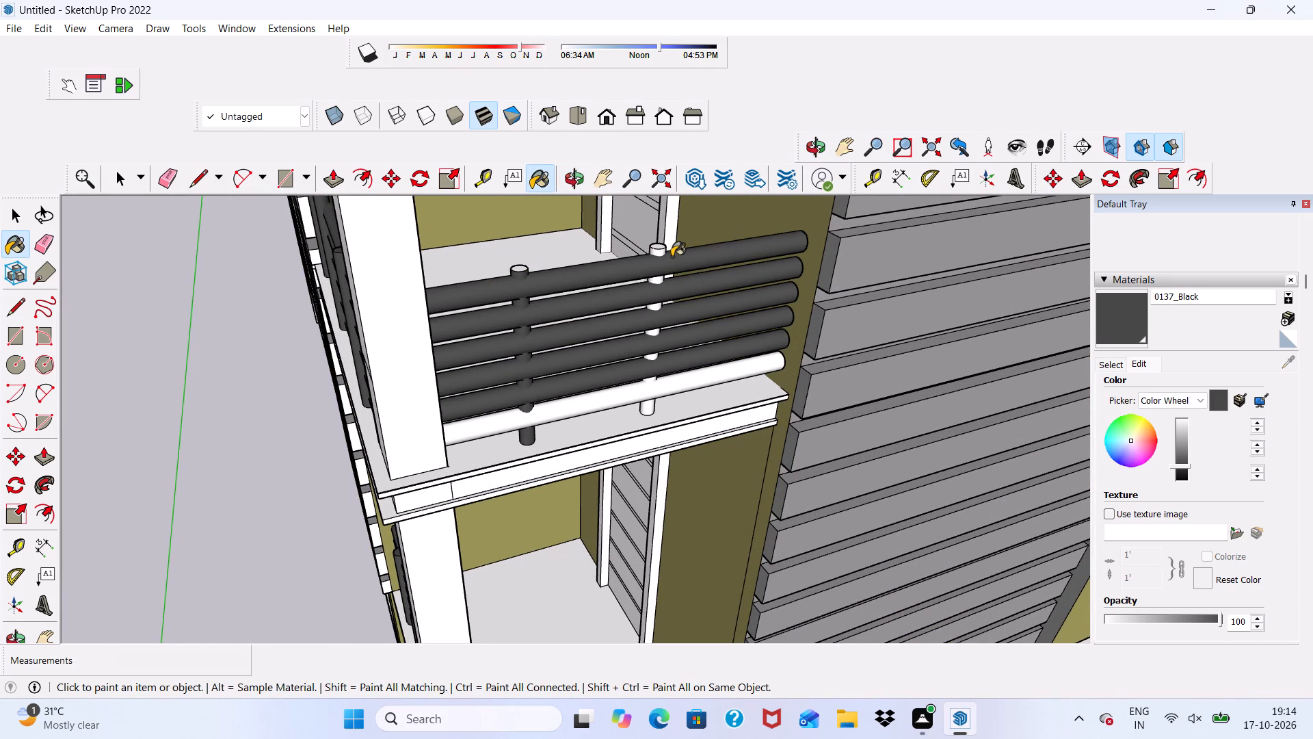
Paint the second post and the white tops of both posts on the upper balcony's front railing with 0137_Black.
{"action": "scroll", "coordinate": [672, 257], "scroll_direction": "up", "scroll_amount": 4}
{"action": "left_click", "coordinate": [652, 238]}
{"action": "left_click", "coordinate": [651, 256]}
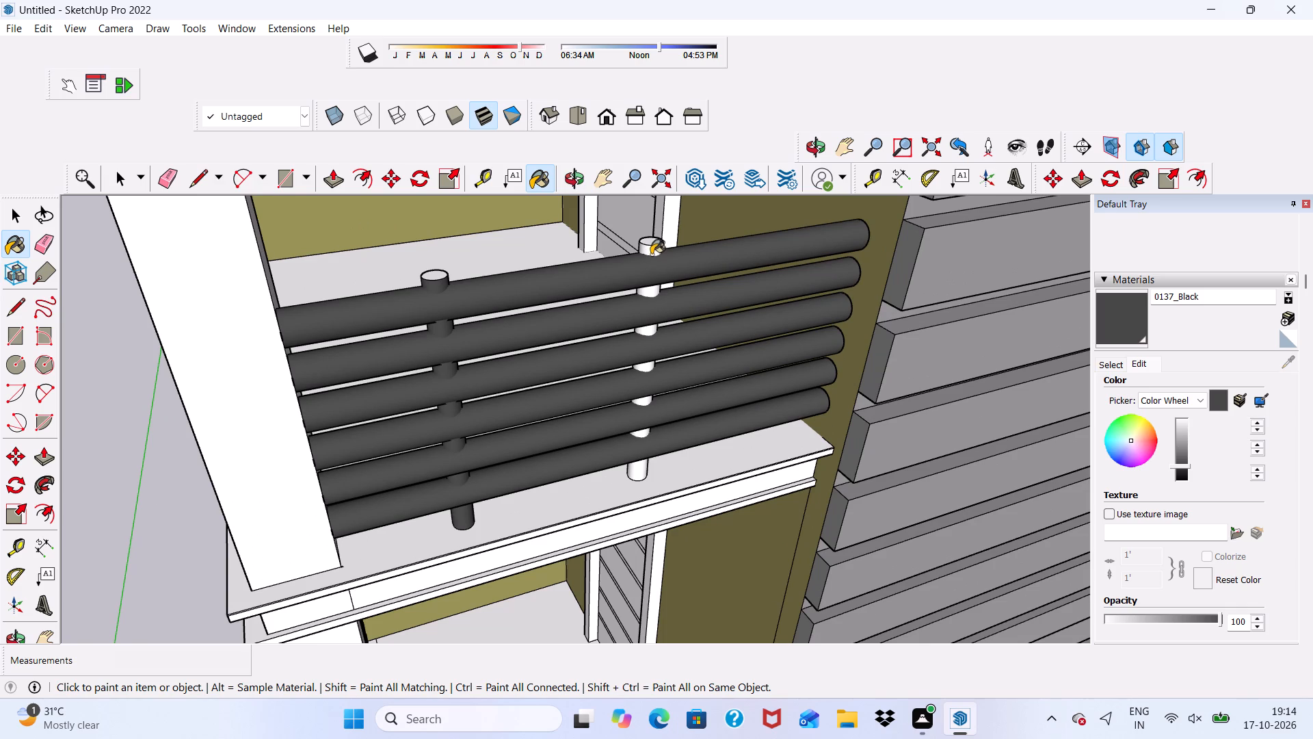
{"action": "left_click", "coordinate": [652, 245]}
{"action": "left_click", "coordinate": [652, 249]}
{"action": "scroll", "coordinate": [652, 251], "scroll_direction": "up", "scroll_amount": 3}
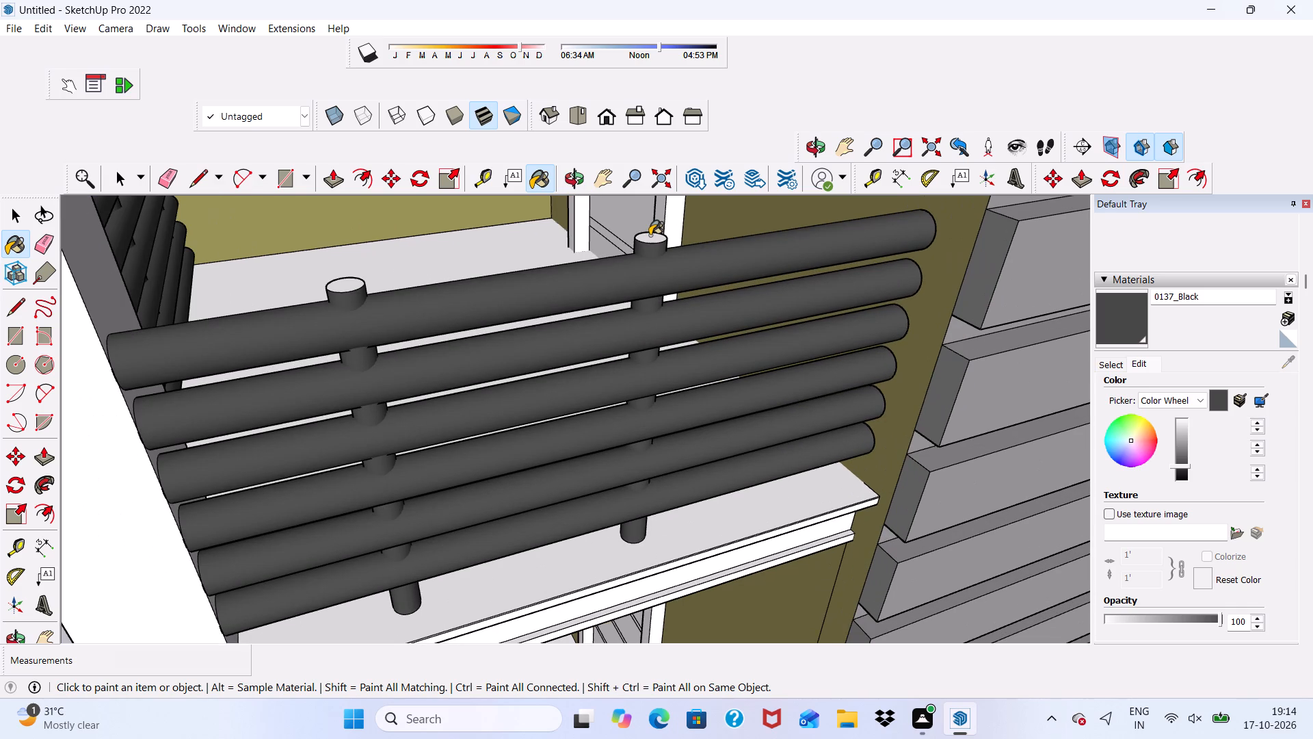
{"action": "left_click", "coordinate": [649, 236]}
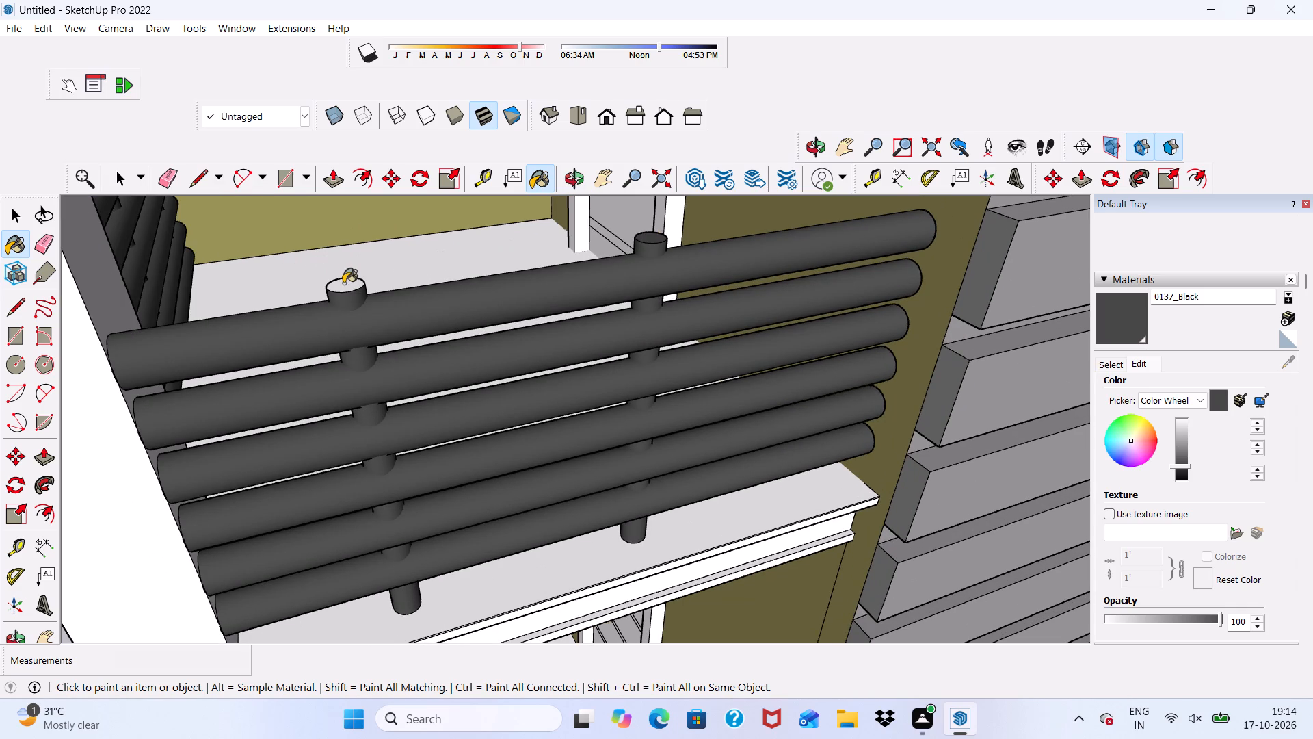
{"action": "left_click", "coordinate": [343, 283]}
Examine the house from several angles to check which balcony railings are painted.
{"action": "scroll", "coordinate": [343, 284], "scroll_direction": "down", "scroll_amount": 18}
{"action": "scroll", "coordinate": [316, 367], "scroll_direction": "up", "scroll_amount": 1}
{"action": "middle_click_drag", "start_coordinate": [316, 367], "coordinate": [375, 298]}
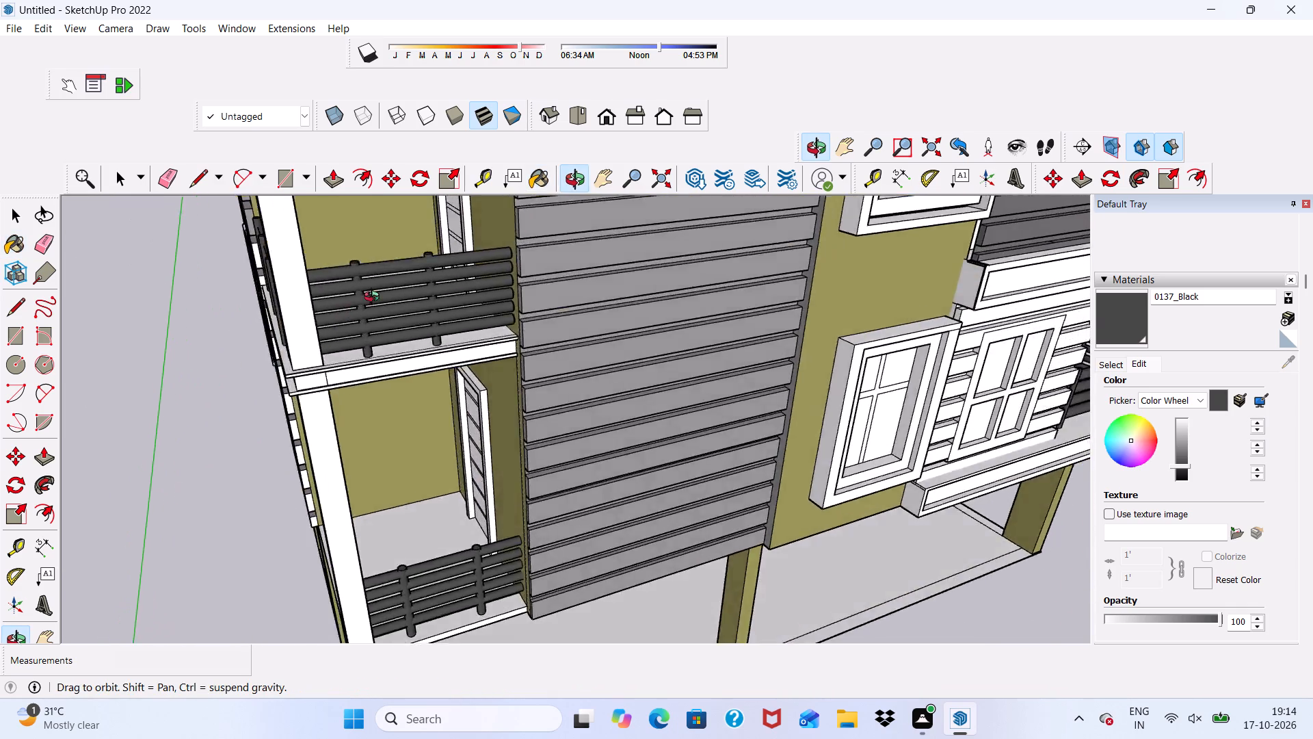
{"action": "middle_click_drag", "start_coordinate": [375, 298], "coordinate": [592, 246]}
{"action": "scroll", "coordinate": [592, 246], "scroll_direction": "down", "scroll_amount": 20}
{"action": "scroll", "coordinate": [592, 246], "scroll_direction": "down", "scroll_amount": 3}
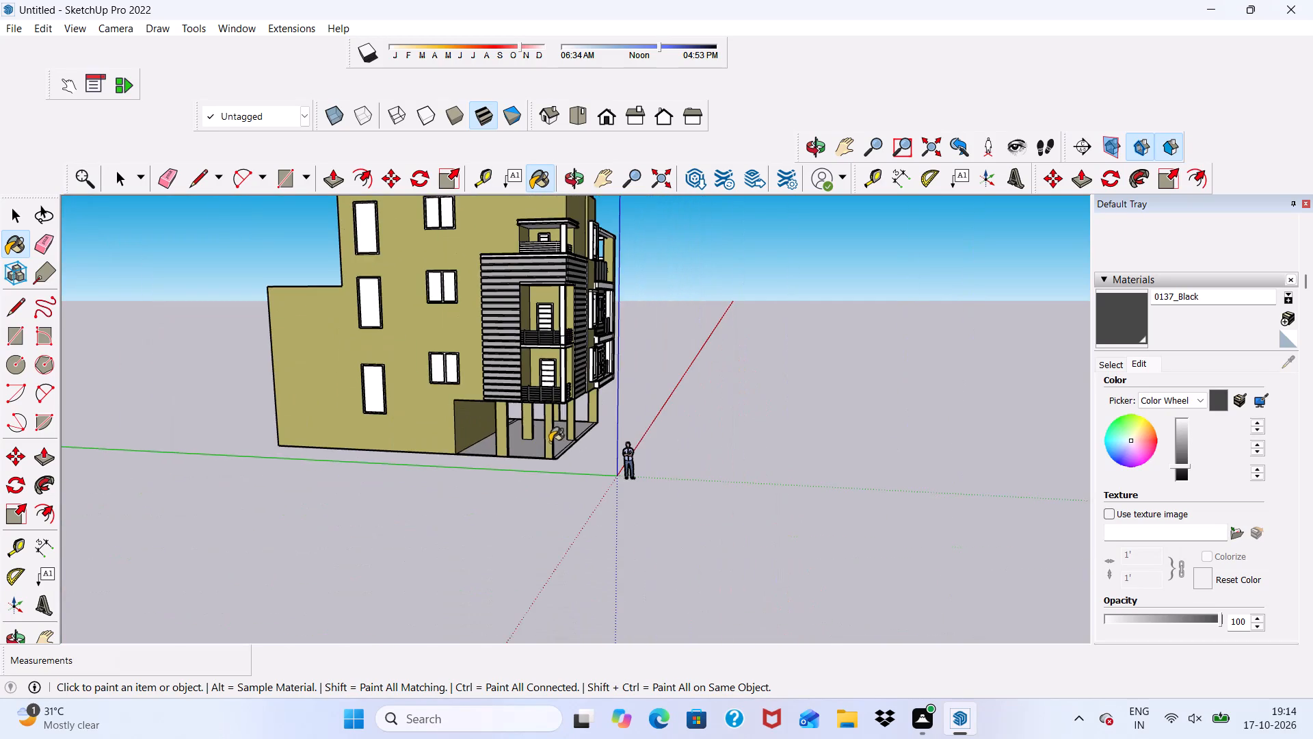
{"action": "scroll", "coordinate": [548, 428], "scroll_direction": "up", "scroll_amount": 1}
{"action": "middle_click_drag", "start_coordinate": [544, 408], "coordinate": [423, 491]}
{"action": "scroll", "coordinate": [505, 304], "scroll_direction": "up", "scroll_amount": 4}
{"action": "scroll", "coordinate": [625, 425], "scroll_direction": "up", "scroll_amount": 5}
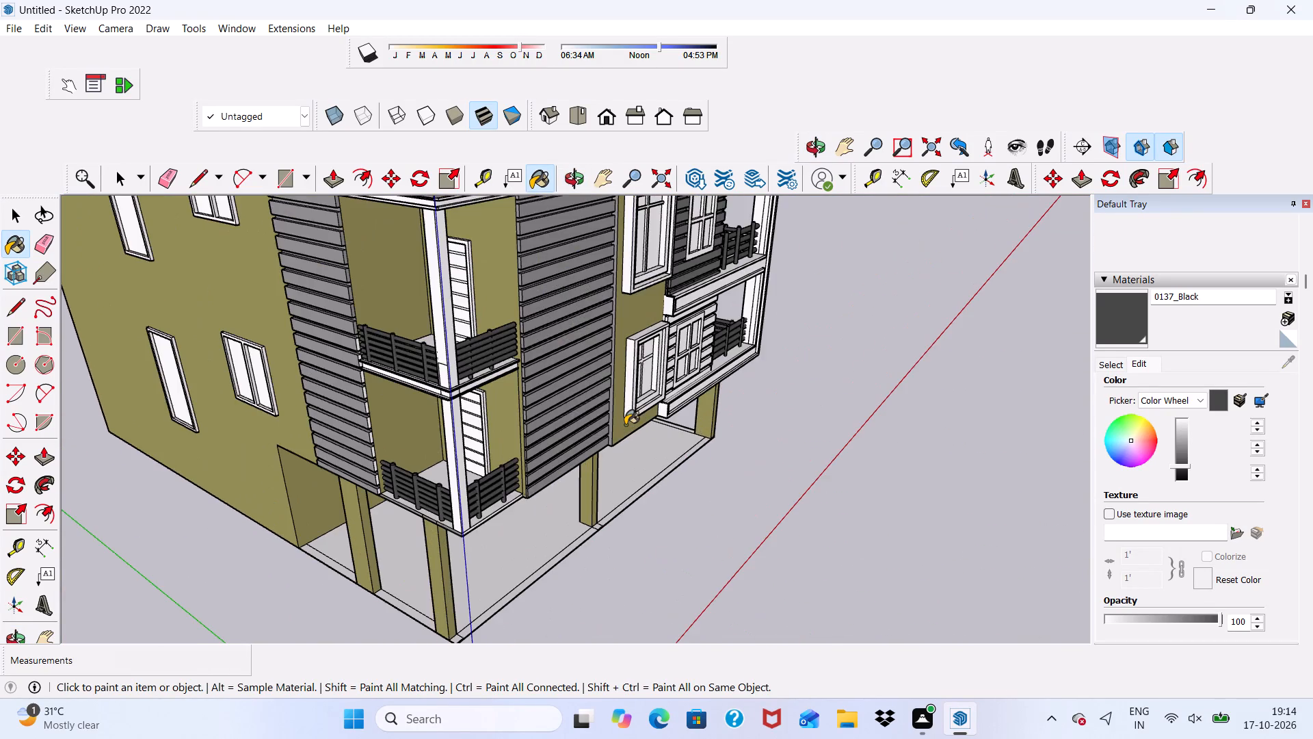
{"action": "scroll", "coordinate": [625, 425], "scroll_direction": "up", "scroll_amount": 1}
{"action": "middle_click_drag", "start_coordinate": [625, 425], "coordinate": [465, 352]}
{"action": "scroll", "coordinate": [457, 338], "scroll_direction": "up", "scroll_amount": 2}
{"action": "scroll", "coordinate": [442, 309], "scroll_direction": "down", "scroll_amount": 6}
{"action": "scroll", "coordinate": [505, 418], "scroll_direction": "down", "scroll_amount": 5}
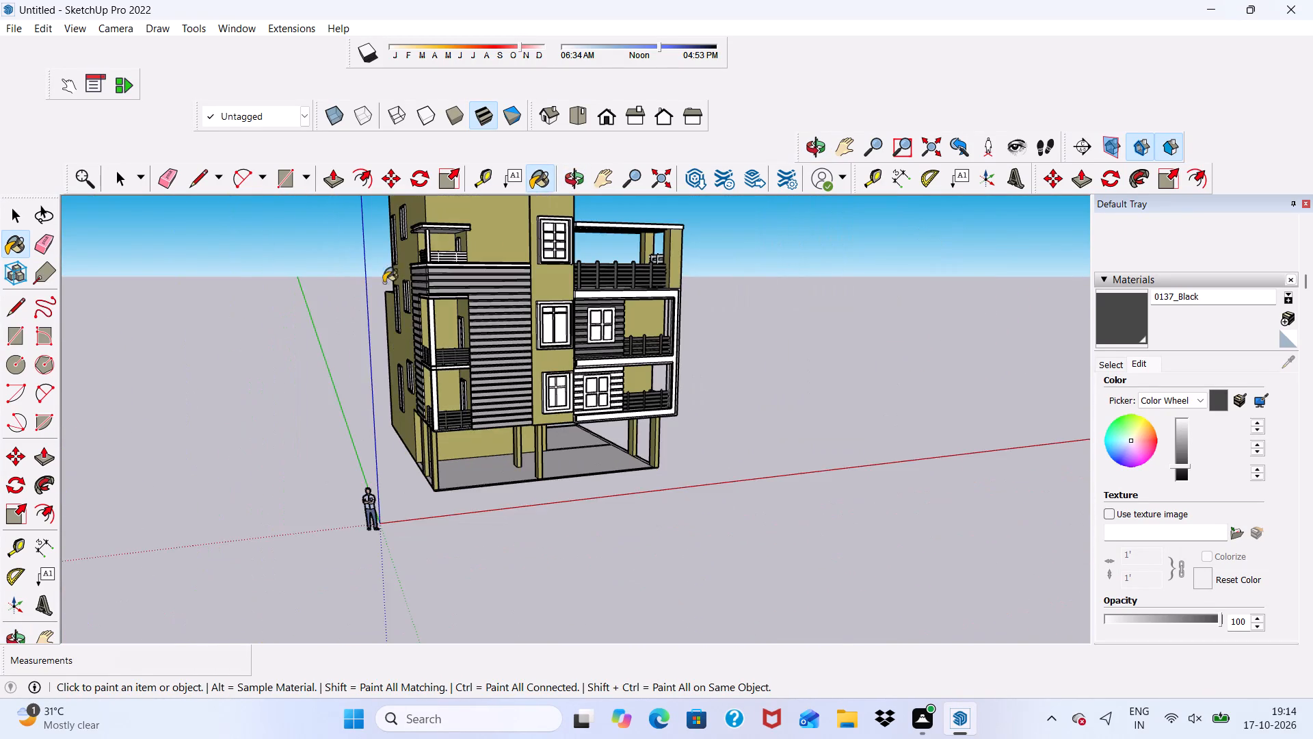
{"action": "scroll", "coordinate": [381, 268], "scroll_direction": "up", "scroll_amount": 10}
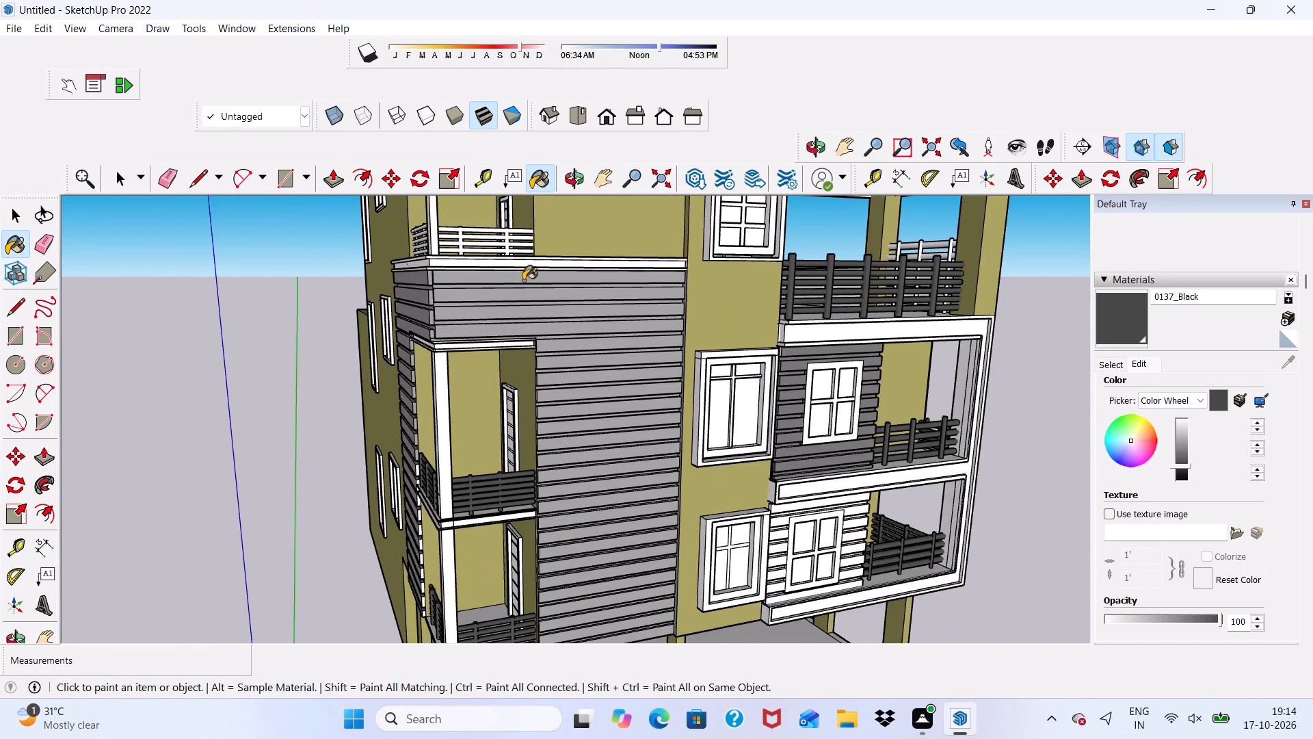
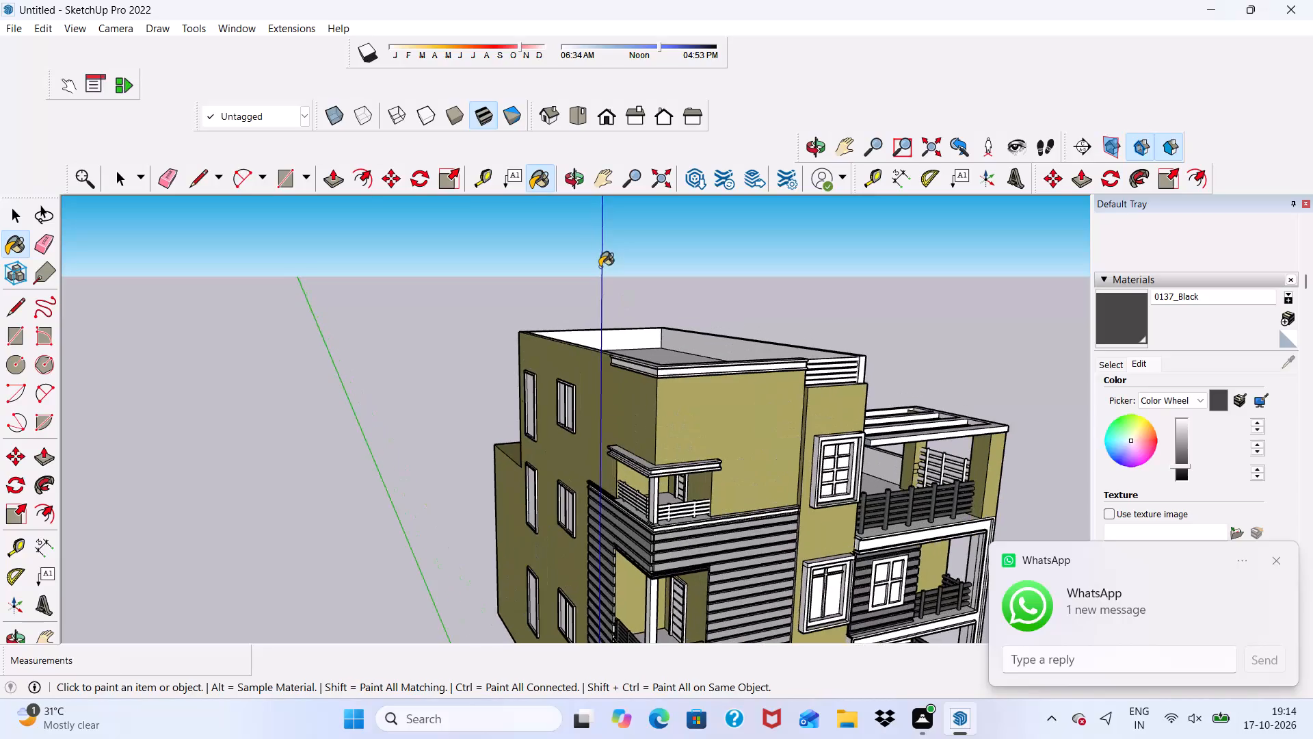
Paint the four rails of the front railing on the top-floor balcony above the grey-clad corner with 0137_Black.
{"action": "scroll", "coordinate": [785, 399], "scroll_direction": "down", "scroll_amount": 5}
{"action": "scroll", "coordinate": [810, 563], "scroll_direction": "up", "scroll_amount": 10}
{"action": "scroll", "coordinate": [667, 355], "scroll_direction": "down", "scroll_amount": 5}
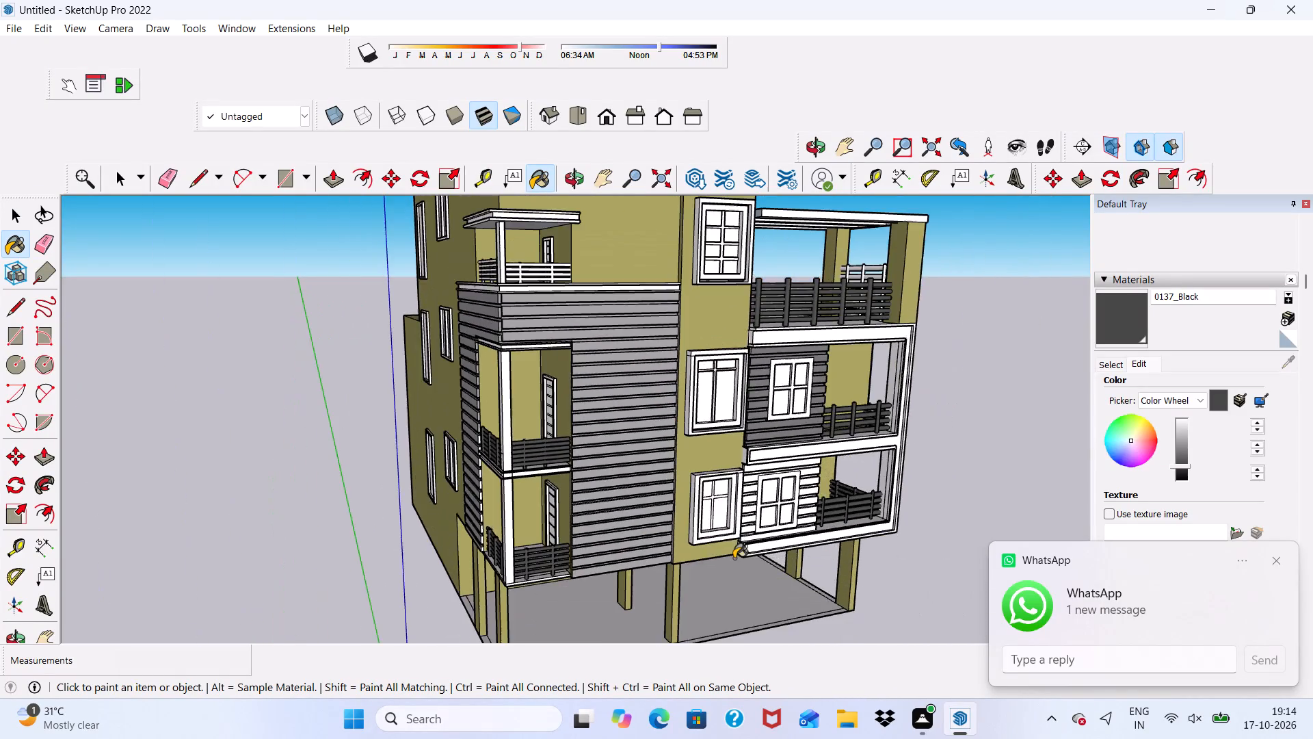
{"action": "middle_click_drag", "start_coordinate": [736, 561], "coordinate": [674, 588]}
{"action": "scroll", "coordinate": [488, 417], "scroll_direction": "up", "scroll_amount": 4}
{"action": "scroll", "coordinate": [453, 404], "scroll_direction": "down", "scroll_amount": 5}
{"action": "scroll", "coordinate": [479, 450], "scroll_direction": "up", "scroll_amount": 5}
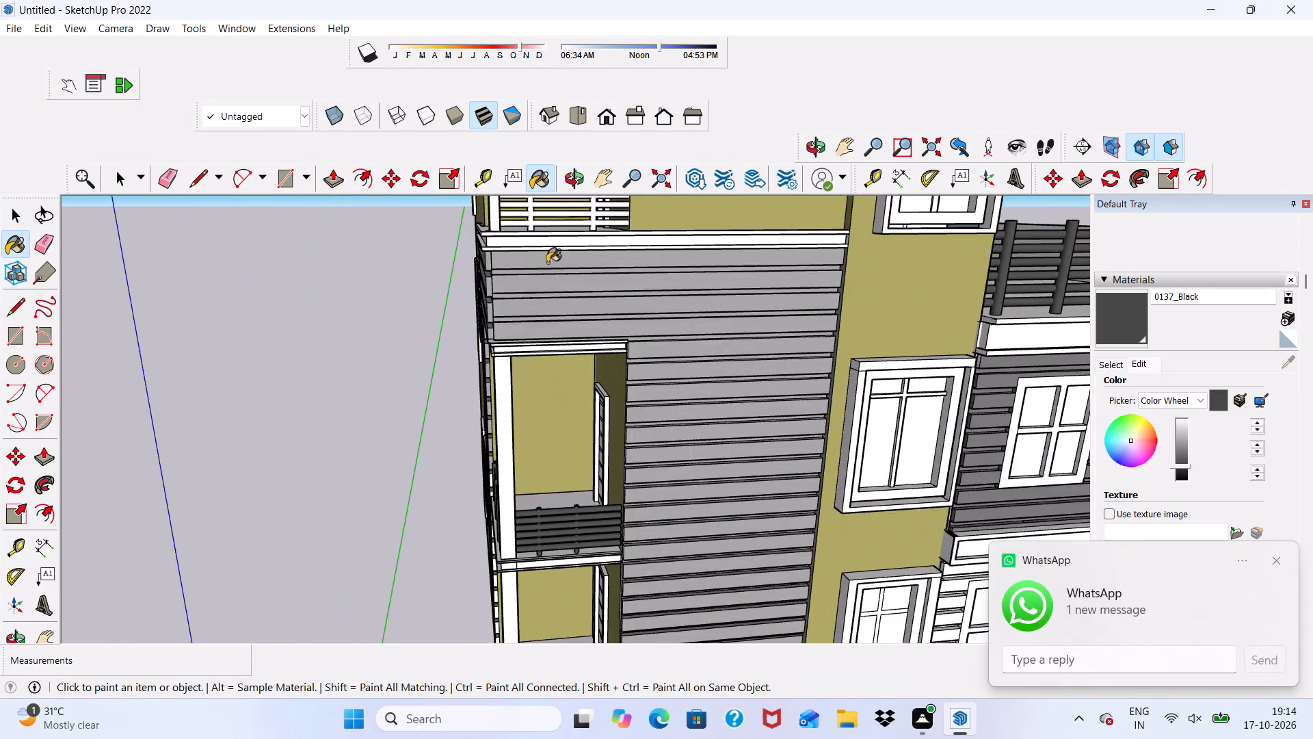
{"action": "scroll", "coordinate": [549, 252], "scroll_direction": "up", "scroll_amount": 2}
{"action": "scroll", "coordinate": [549, 248], "scroll_direction": "down", "scroll_amount": 8}
{"action": "scroll", "coordinate": [492, 302], "scroll_direction": "up", "scroll_amount": 9}
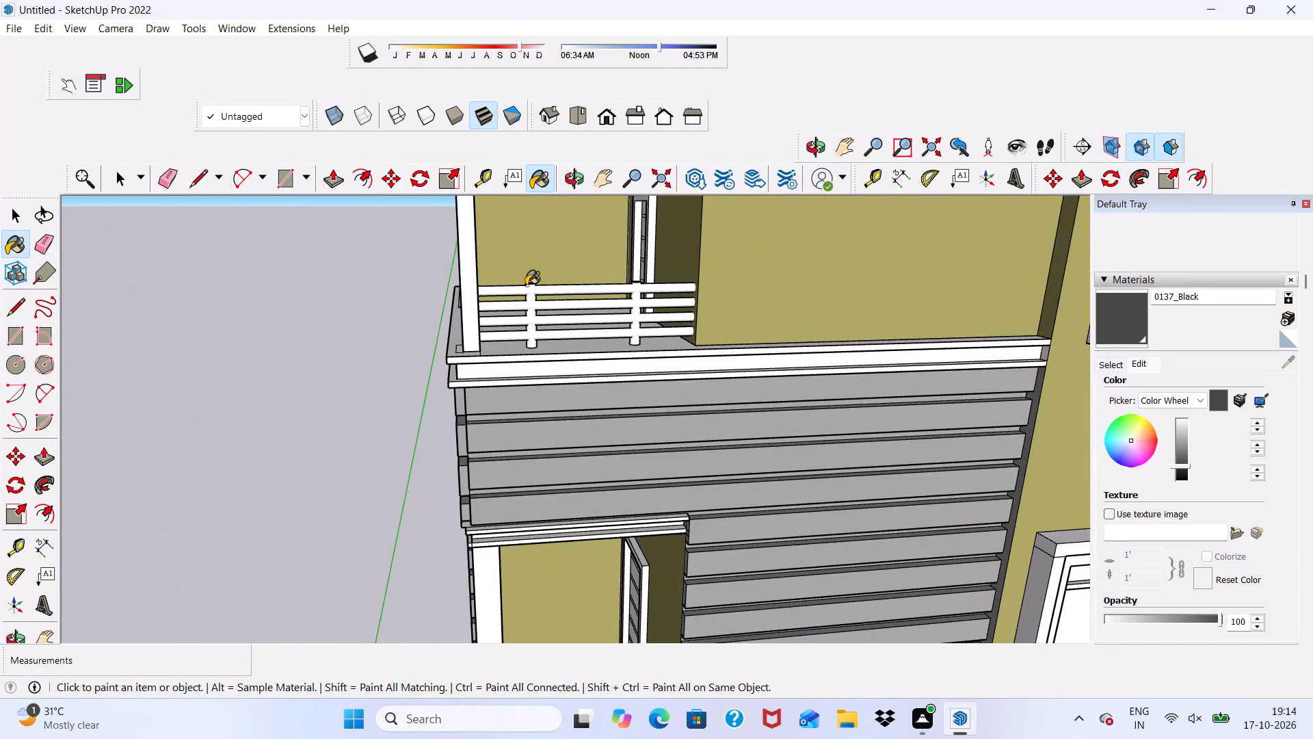
{"action": "scroll", "coordinate": [526, 285], "scroll_direction": "up", "scroll_amount": 3}
{"action": "left_click", "coordinate": [516, 293]}
{"action": "scroll", "coordinate": [512, 304], "scroll_direction": "up", "scroll_amount": 3}
{"action": "left_click", "coordinate": [508, 313]}
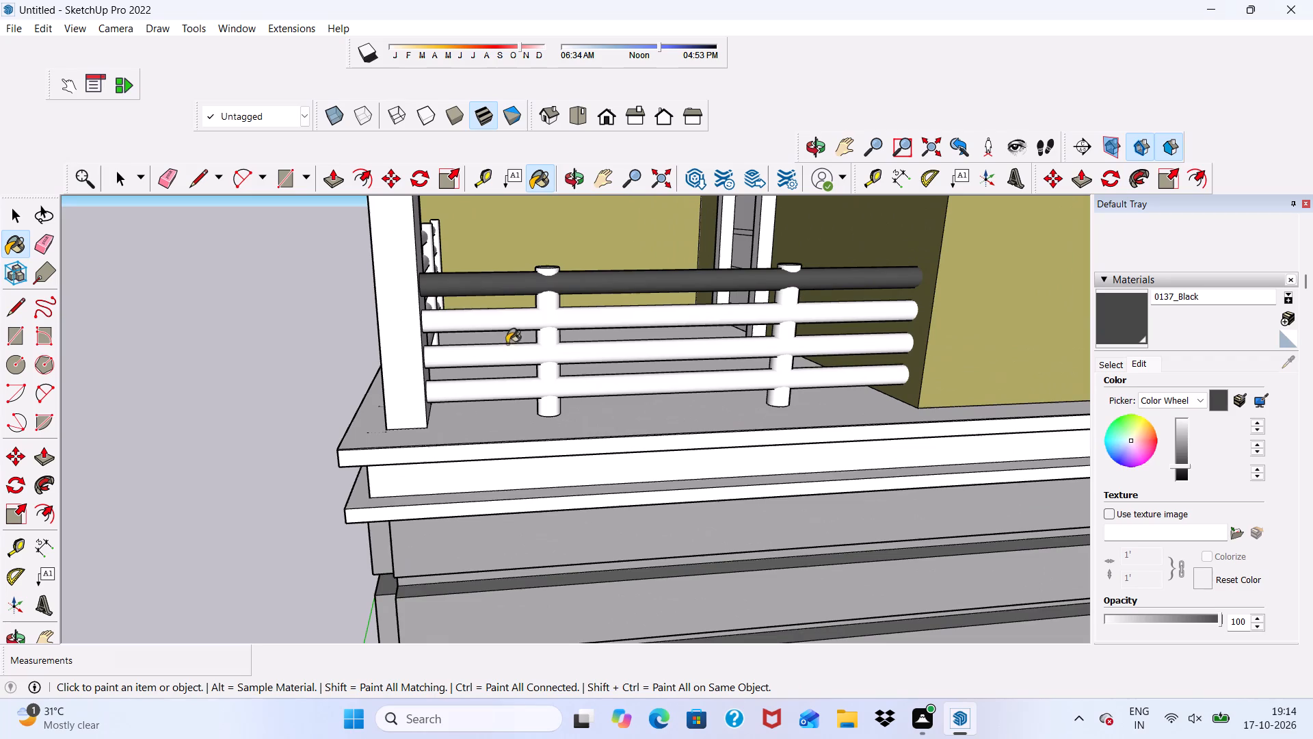
{"action": "left_click", "coordinate": [507, 348]}
{"action": "left_click", "coordinate": [507, 392]}
Paint the two posts and their white tops on the top-floor corner balcony's front railing with 0137_Black.
{"action": "left_click", "coordinate": [543, 337]}
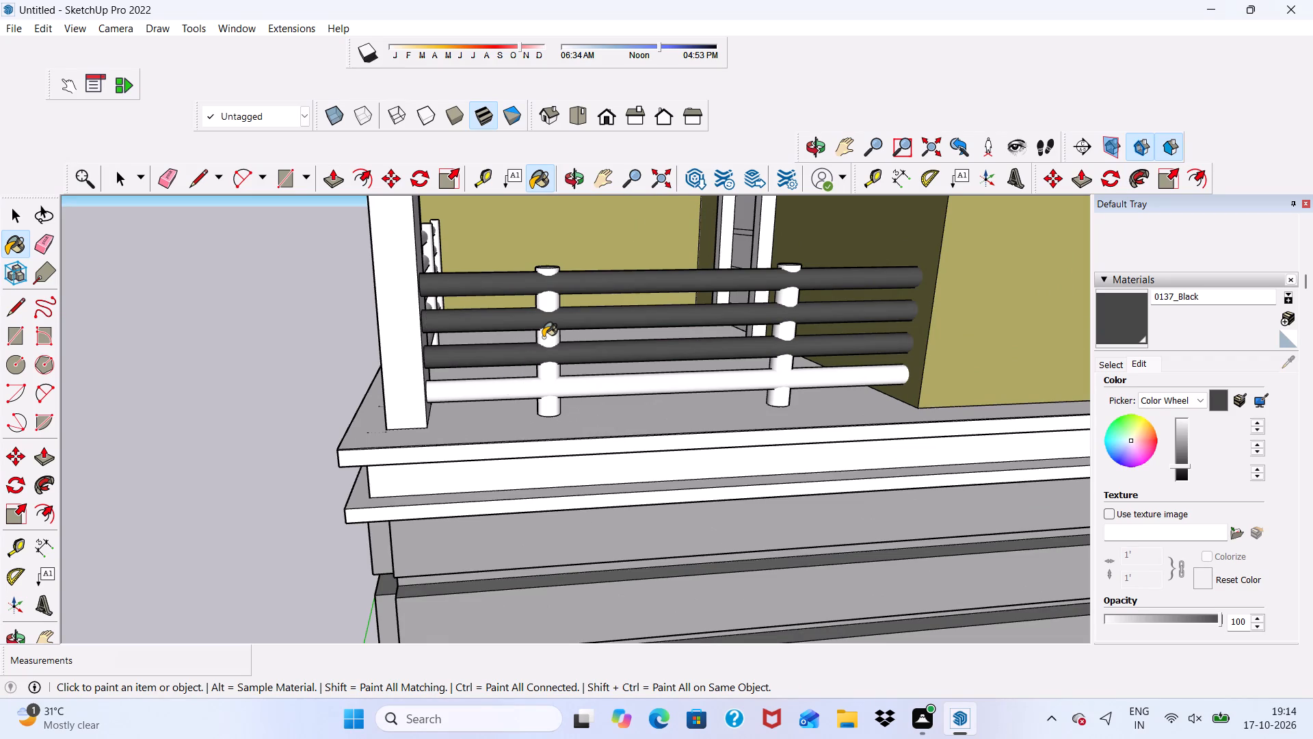
{"action": "left_click", "coordinate": [780, 333]}
{"action": "scroll", "coordinate": [399, 285], "scroll_direction": "down", "scroll_amount": 4}
{"action": "middle_click_drag", "start_coordinate": [395, 290], "coordinate": [509, 337]}
{"action": "scroll", "coordinate": [611, 296], "scroll_direction": "up", "scroll_amount": 5}
{"action": "scroll", "coordinate": [482, 349], "scroll_direction": "up", "scroll_amount": 1}
{"action": "left_click", "coordinate": [482, 339]}
{"action": "scroll", "coordinate": [940, 278], "scroll_direction": "up", "scroll_amount": 3}
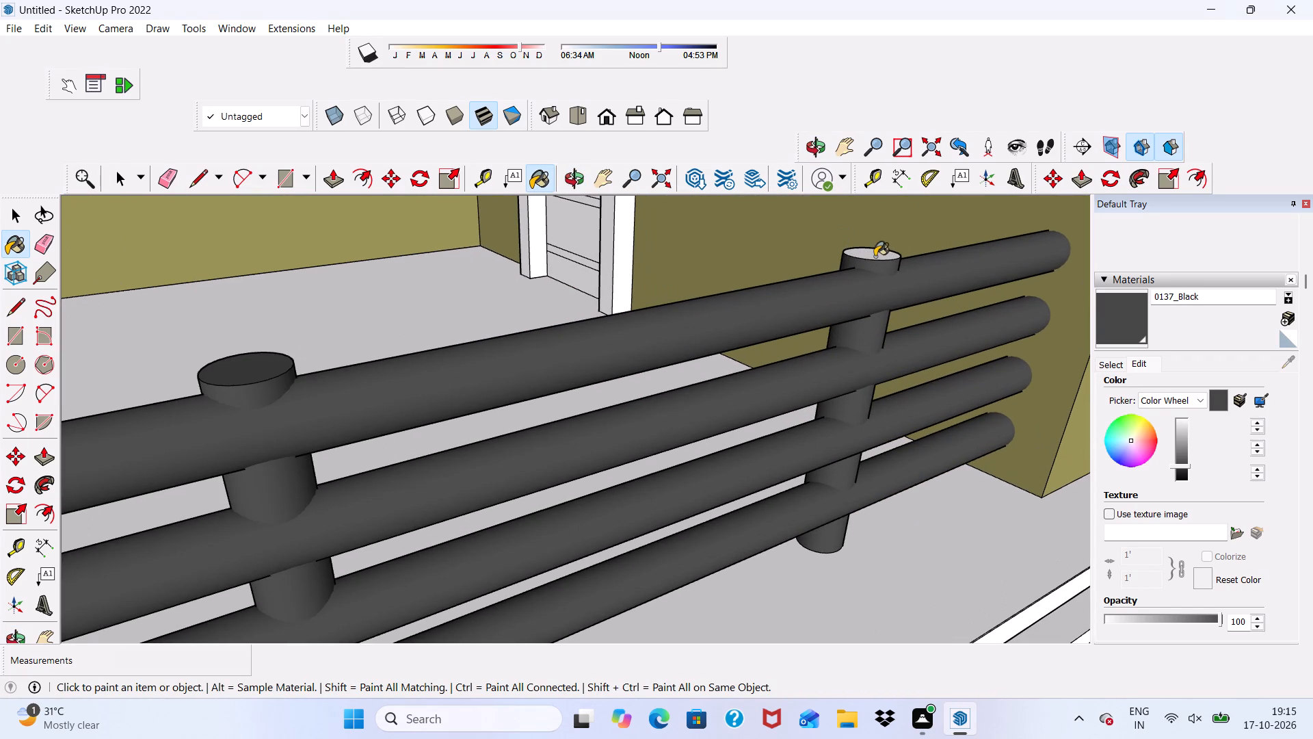
{"action": "left_click", "coordinate": [875, 257]}
Paint the five rails of the top-floor corner balcony's side railing with 0137_Black.
{"action": "scroll", "coordinate": [643, 249], "scroll_direction": "down", "scroll_amount": 12}
{"action": "middle_click_drag", "start_coordinate": [253, 318], "coordinate": [401, 344]}
{"action": "scroll", "coordinate": [544, 289], "scroll_direction": "up", "scroll_amount": 3}
{"action": "left_click", "coordinate": [540, 251]}
{"action": "scroll", "coordinate": [531, 259], "scroll_direction": "up", "scroll_amount": 3}
{"action": "left_click", "coordinate": [523, 270]}
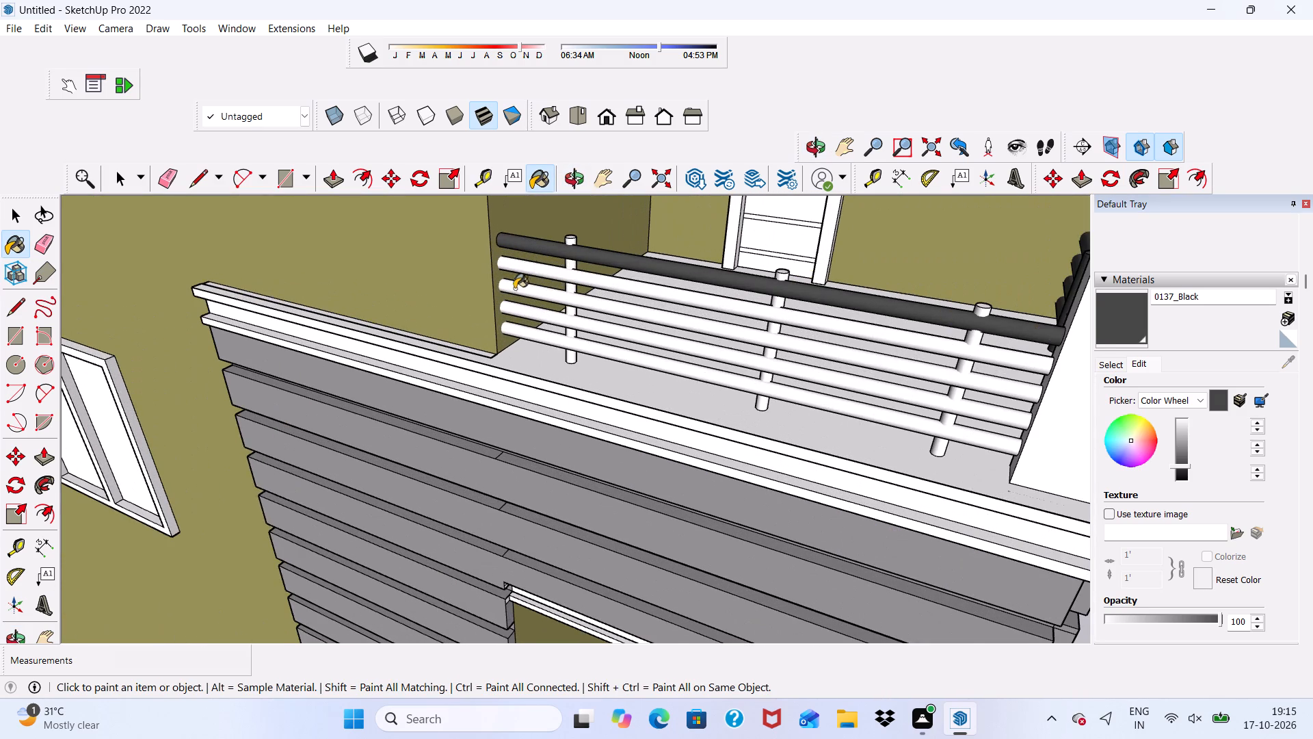
{"action": "scroll", "coordinate": [514, 291], "scroll_direction": "up", "scroll_amount": 1}
{"action": "left_click", "coordinate": [514, 291]}
{"action": "left_click", "coordinate": [515, 310]}
{"action": "left_click", "coordinate": [519, 330]}
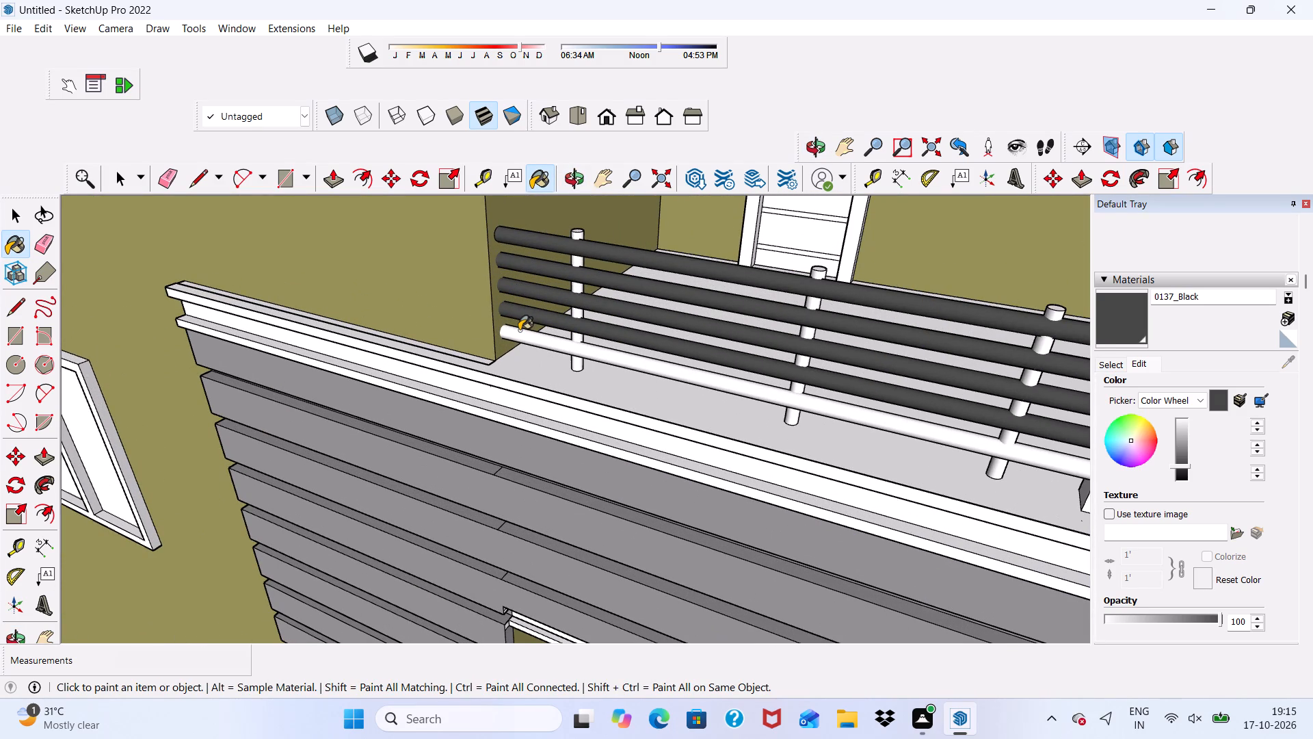
Paint the three posts and their white tops on the top-floor corner balcony's side railing with 0137_Black.
{"action": "scroll", "coordinate": [564, 233], "scroll_direction": "up", "scroll_amount": 7}
{"action": "left_click", "coordinate": [587, 235]}
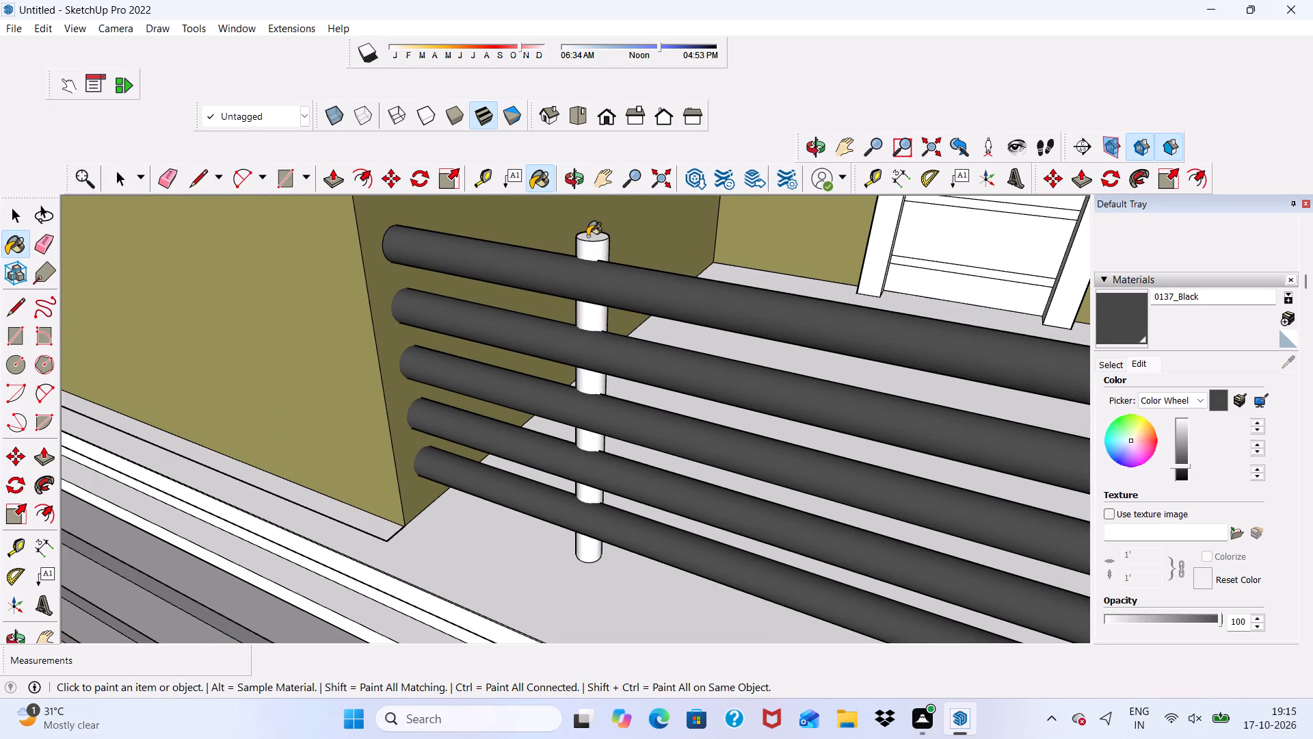
{"action": "left_click", "coordinate": [587, 249]}
{"action": "scroll", "coordinate": [438, 213], "scroll_direction": "down", "scroll_amount": 9}
{"action": "scroll", "coordinate": [799, 302], "scroll_direction": "up", "scroll_amount": 5}
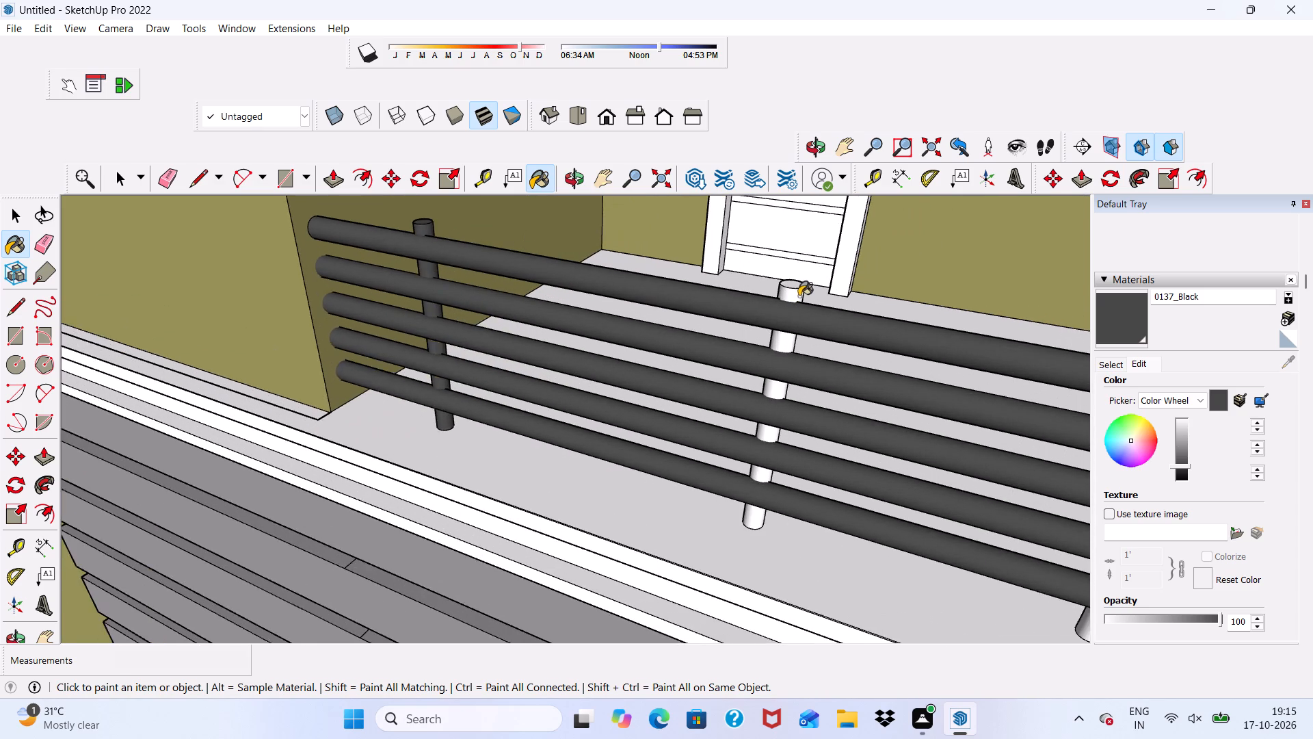
{"action": "scroll", "coordinate": [797, 292], "scroll_direction": "up", "scroll_amount": 1}
{"action": "left_click", "coordinate": [795, 283]}
{"action": "left_click", "coordinate": [792, 289]}
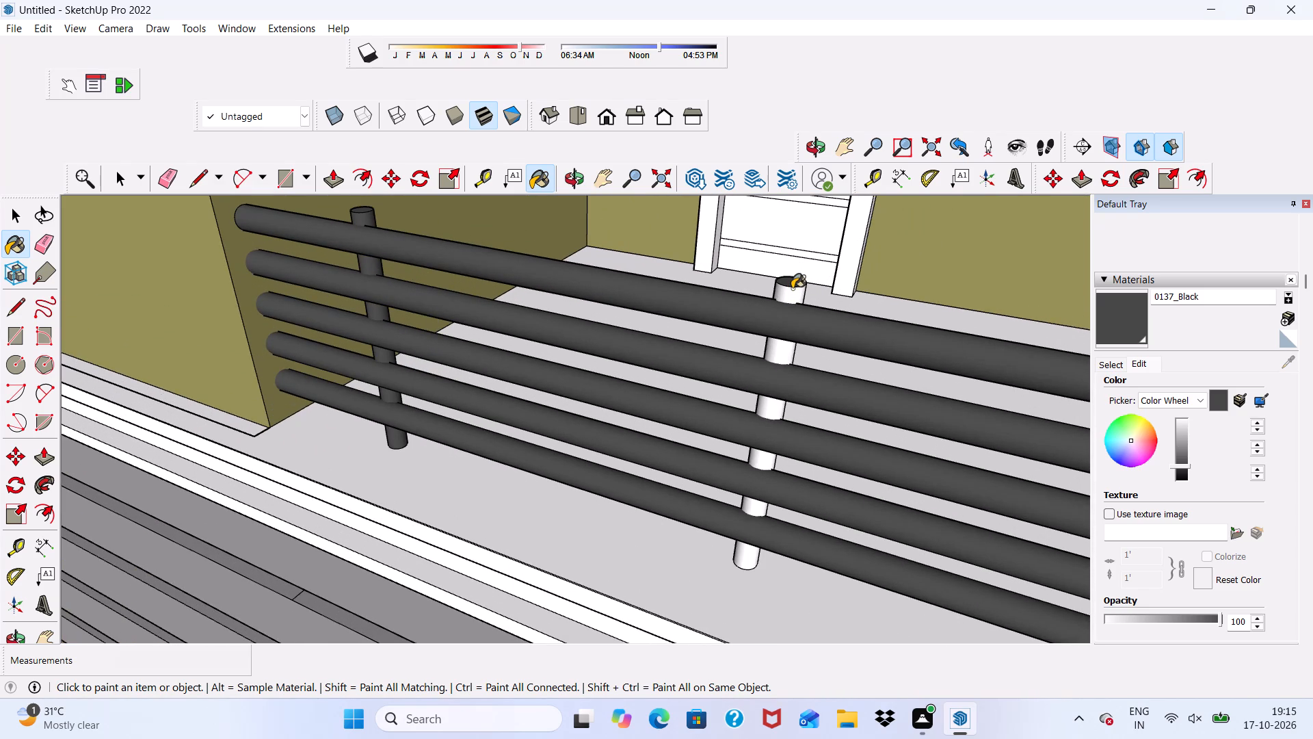
{"action": "scroll", "coordinate": [507, 275], "scroll_direction": "down", "scroll_amount": 10}
{"action": "scroll", "coordinate": [678, 307], "scroll_direction": "up", "scroll_amount": 10}
{"action": "left_click", "coordinate": [691, 303]}
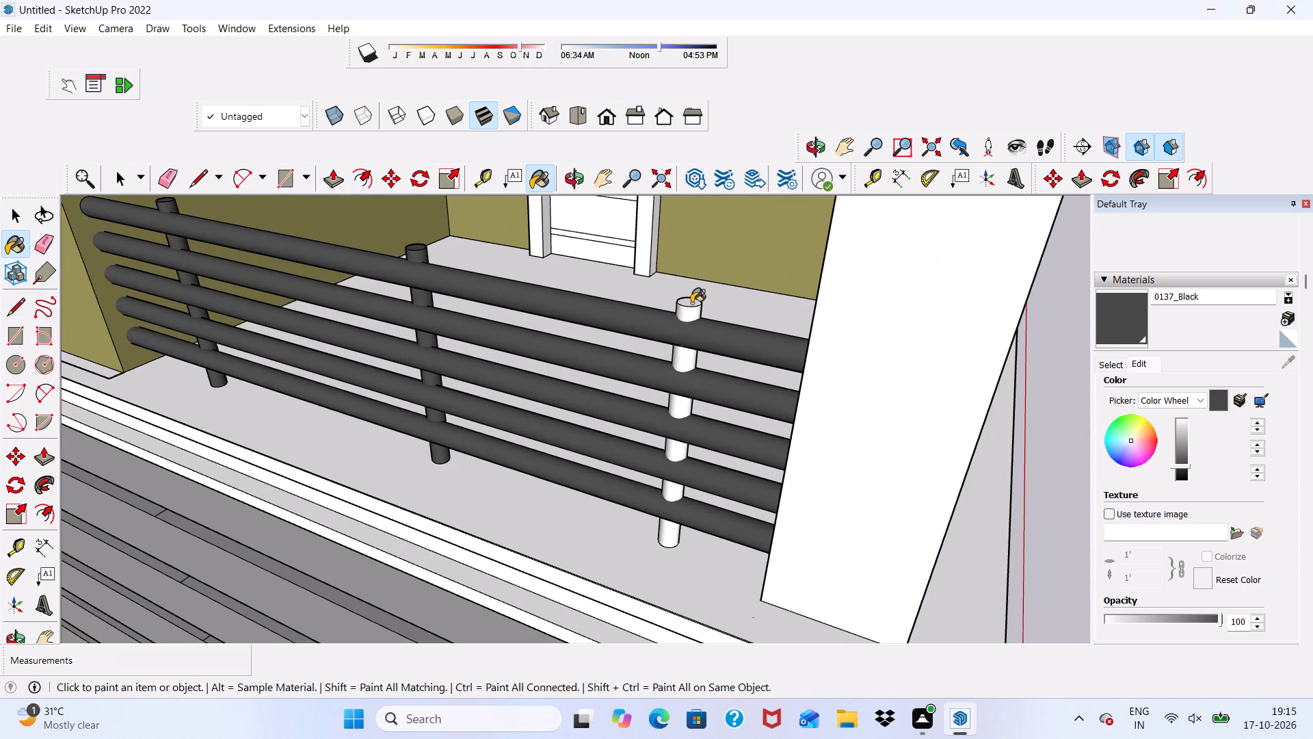
{"action": "left_click", "coordinate": [686, 311]}
Examine the house from several angles to check for railings and siding still left white.
{"action": "scroll", "coordinate": [617, 278], "scroll_direction": "down", "scroll_amount": 13}
{"action": "middle_click_drag", "start_coordinate": [626, 314], "coordinate": [590, 326]}
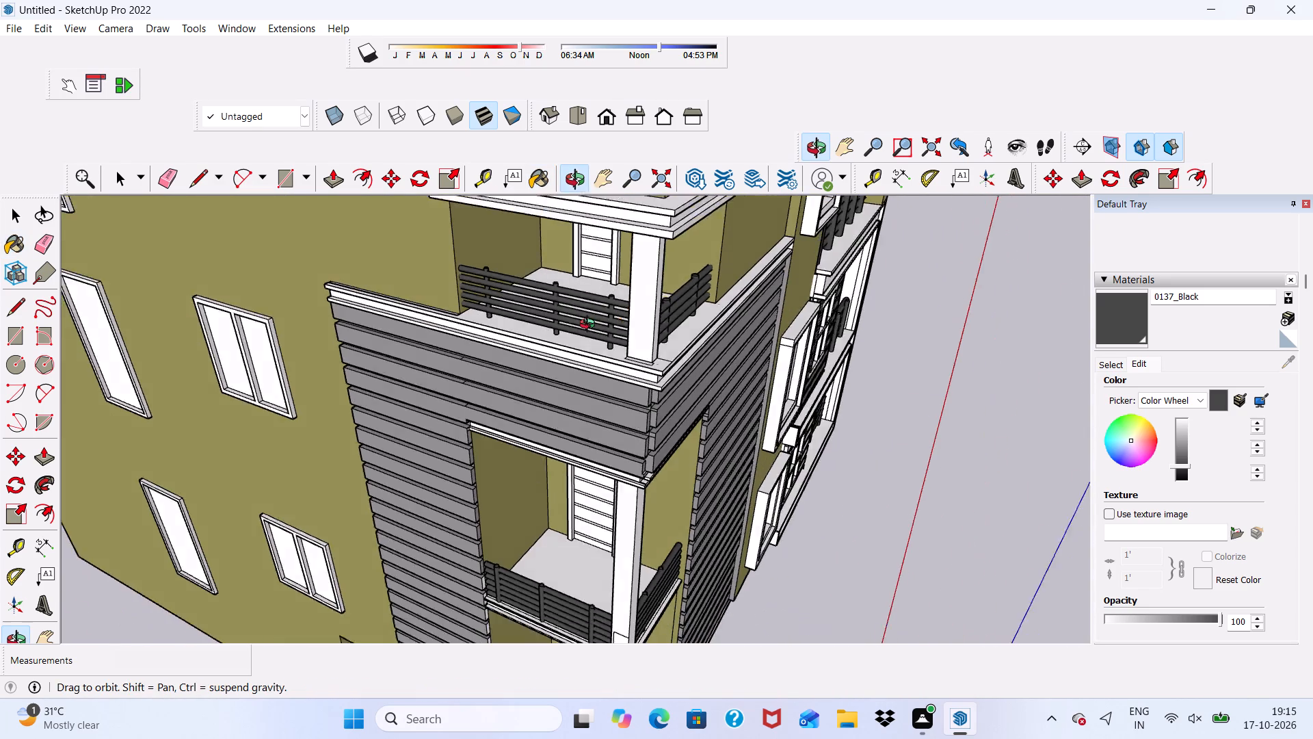
{"action": "middle_click_drag", "start_coordinate": [590, 326], "coordinate": [451, 259]}
{"action": "scroll", "coordinate": [451, 259], "scroll_direction": "down", "scroll_amount": 12}
{"action": "middle_click_drag", "start_coordinate": [450, 408], "coordinate": [672, 356]}
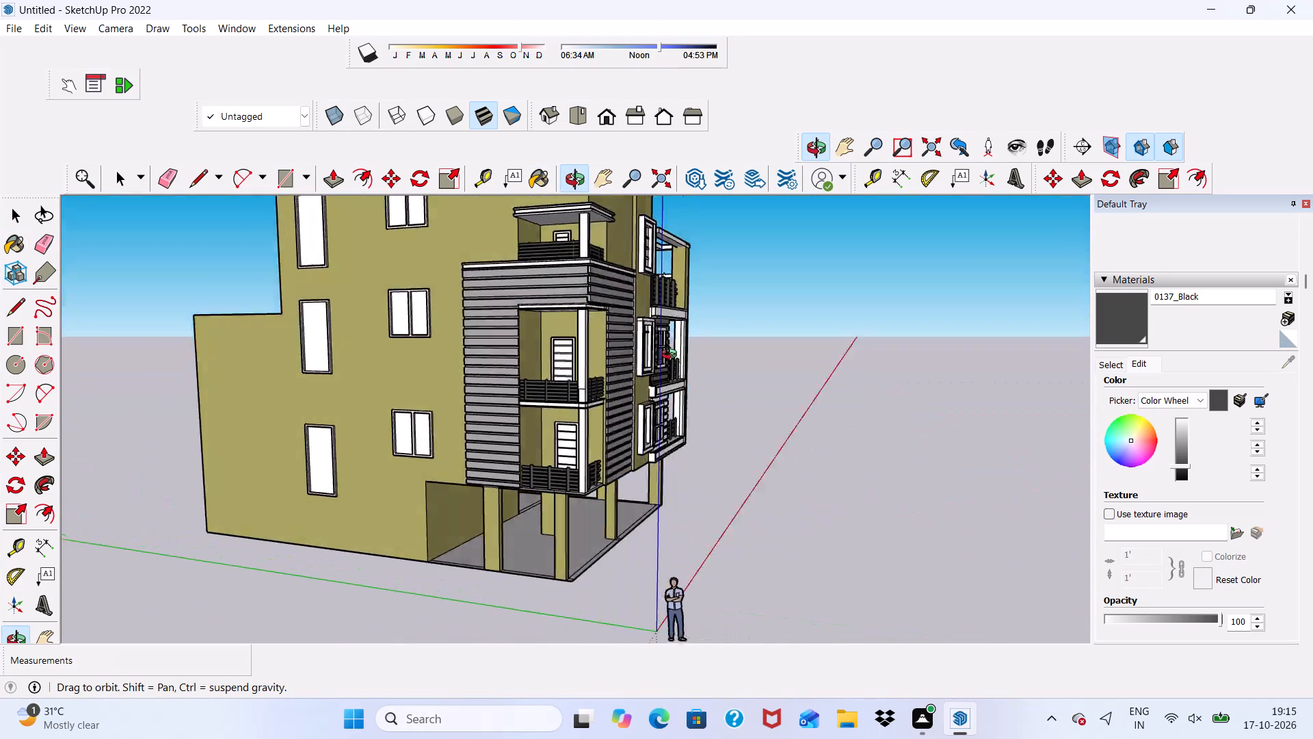
{"action": "middle_click_drag", "start_coordinate": [672, 356], "coordinate": [251, 427]}
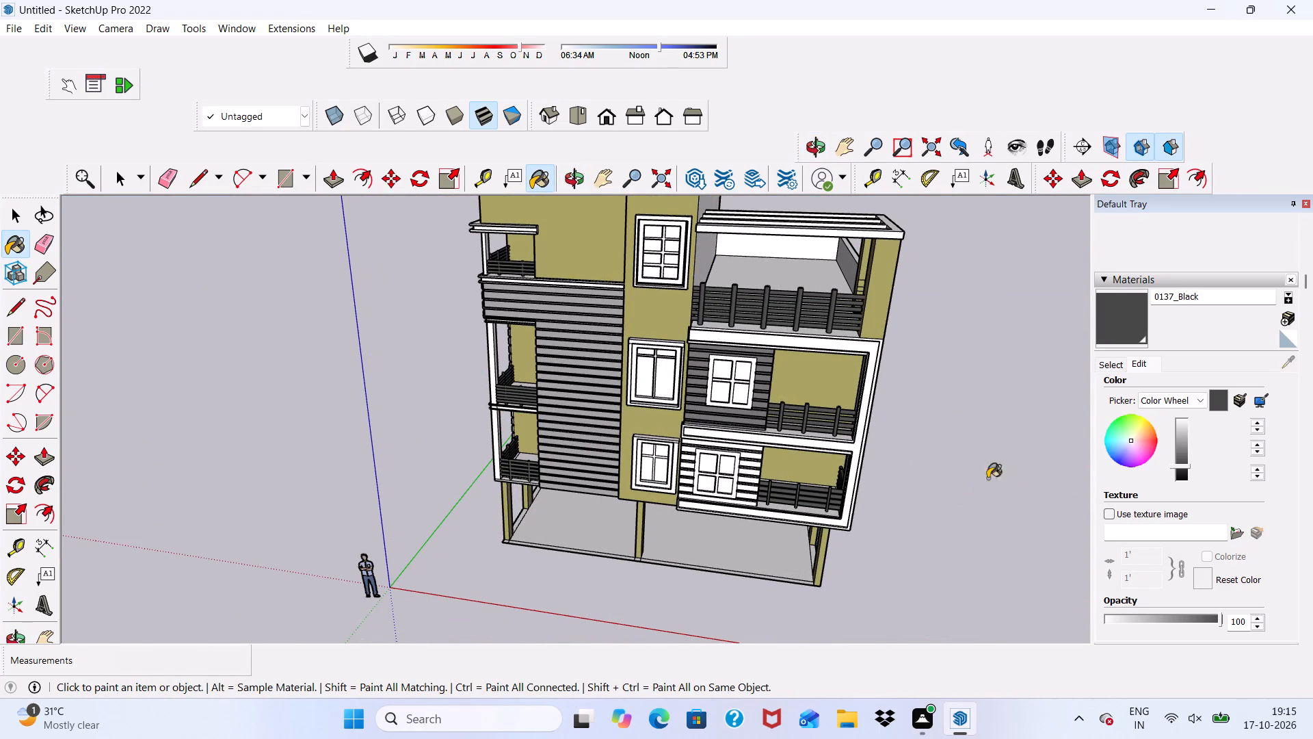
{"action": "scroll", "coordinate": [699, 452], "scroll_direction": "up", "scroll_amount": 4}
{"action": "scroll", "coordinate": [1232, 437], "scroll_direction": "up", "scroll_amount": 1}
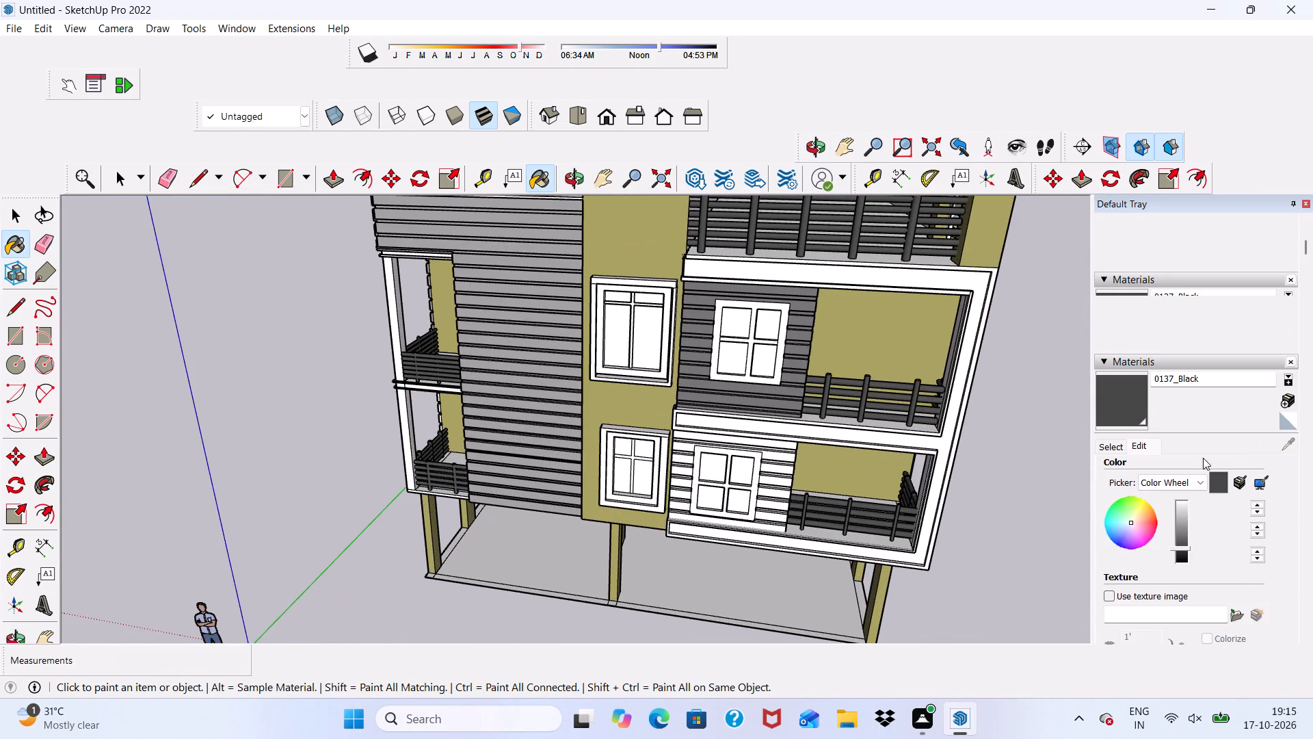
{"action": "scroll", "coordinate": [1203, 458], "scroll_direction": "up", "scroll_amount": 1}
{"action": "scroll", "coordinate": [681, 480], "scroll_direction": "up", "scroll_amount": 5}
{"action": "middle_click", "coordinate": [710, 467]}
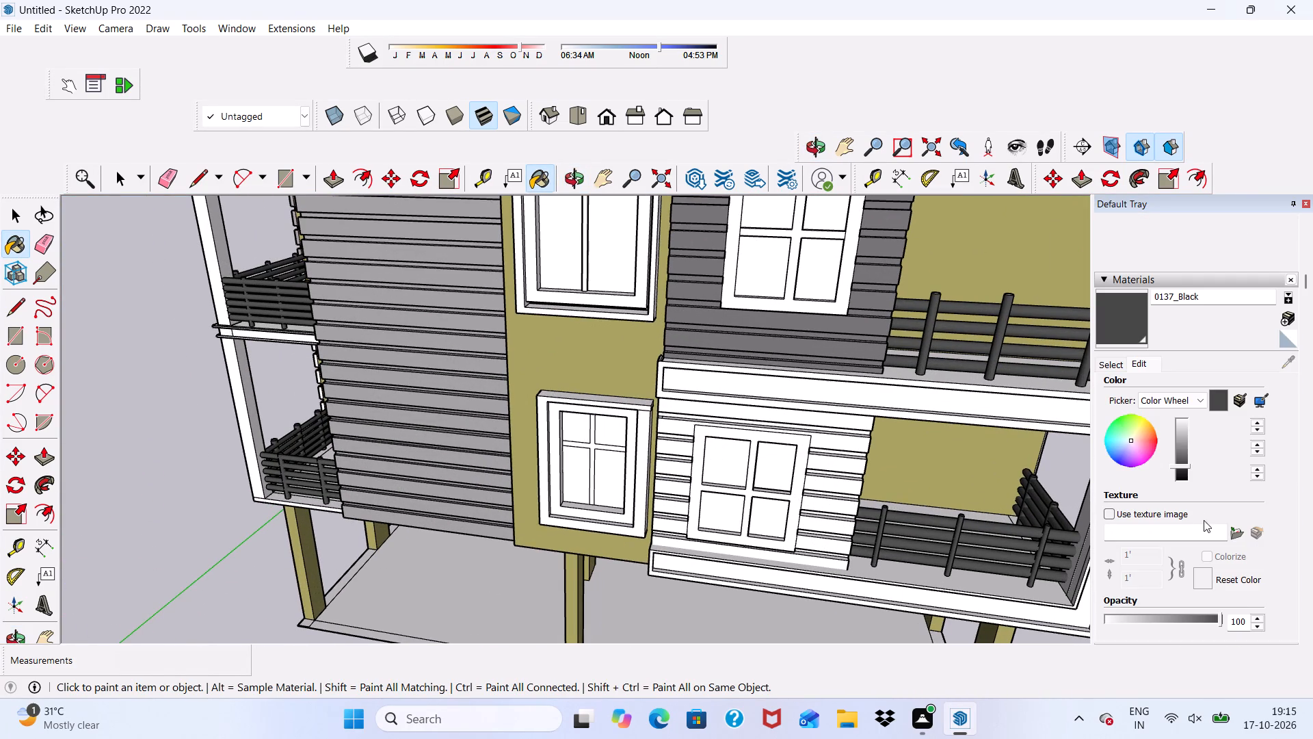
Choose 0134_DimGray from Colors-Named and paint the top siding board above the lowest front balcony's window.
{"action": "scroll", "coordinate": [1113, 469], "scroll_direction": "up", "scroll_amount": 1}
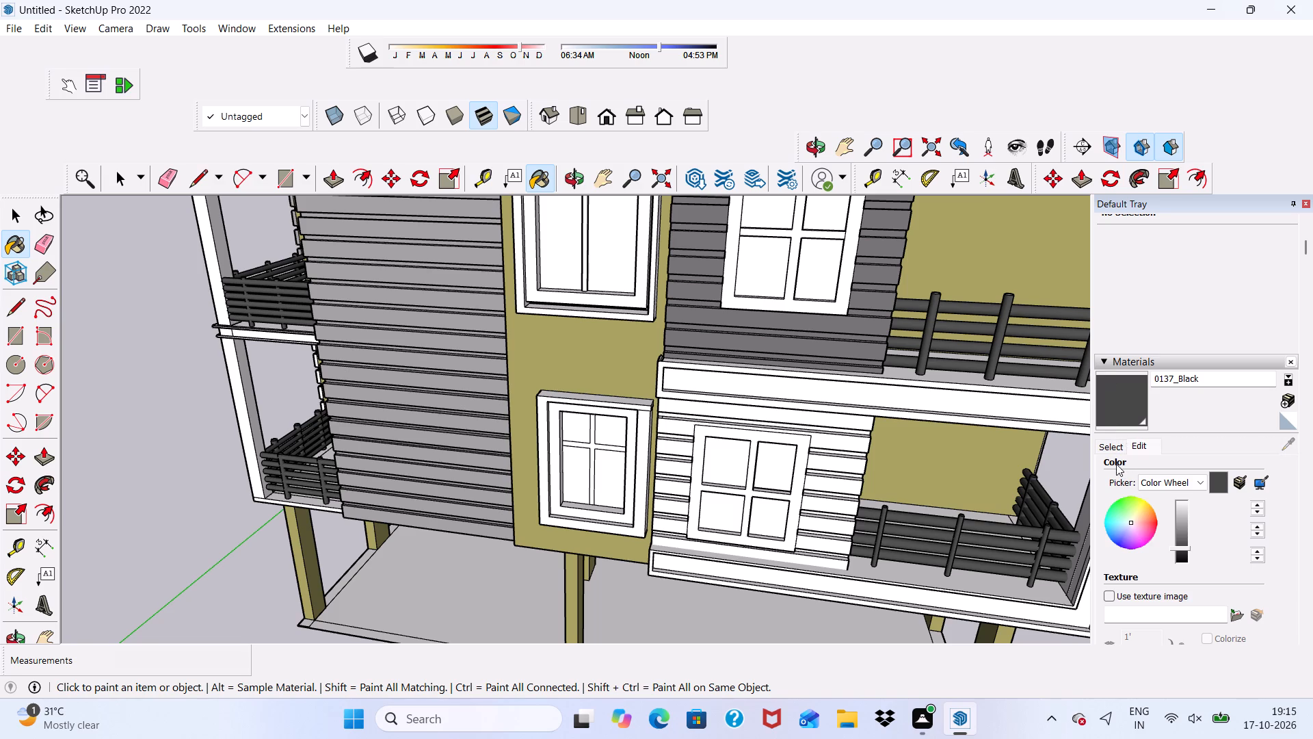
{"action": "left_click", "coordinate": [1110, 450]}
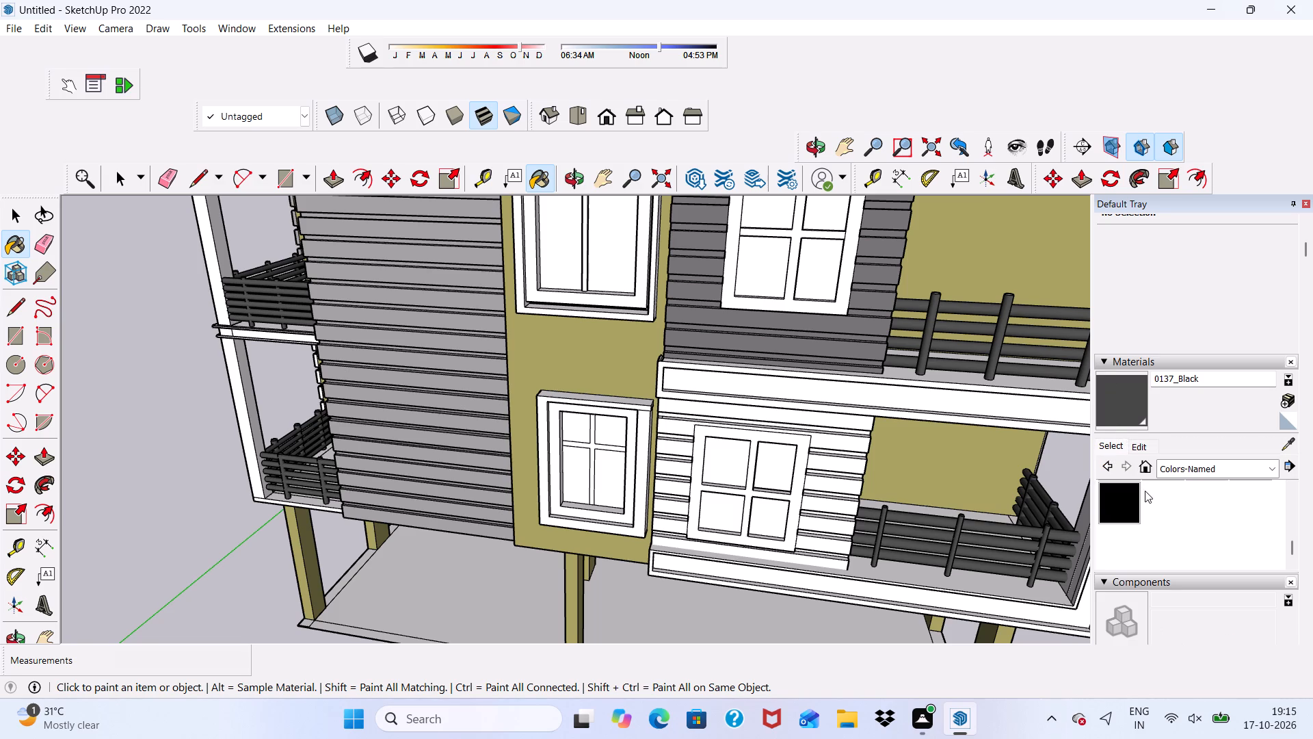
{"action": "scroll", "coordinate": [1145, 491], "scroll_direction": "up", "scroll_amount": 1}
{"action": "left_click", "coordinate": [1166, 549]}
{"action": "scroll", "coordinate": [851, 444], "scroll_direction": "up", "scroll_amount": 2}
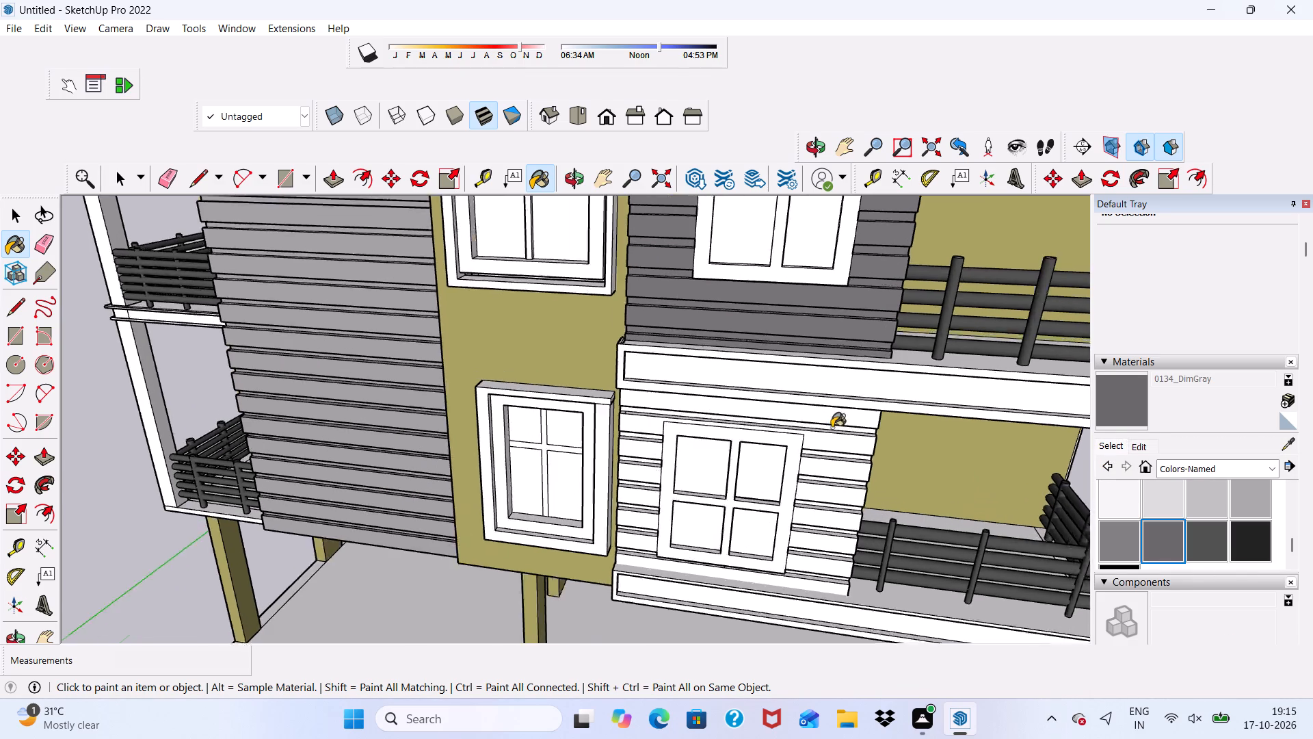
{"action": "scroll", "coordinate": [832, 428], "scroll_direction": "up", "scroll_amount": 2}
{"action": "middle_click_drag", "start_coordinate": [830, 426], "coordinate": [815, 313]}
{"action": "scroll", "coordinate": [815, 313], "scroll_direction": "up", "scroll_amount": 4}
{"action": "left_click", "coordinate": [815, 313]}
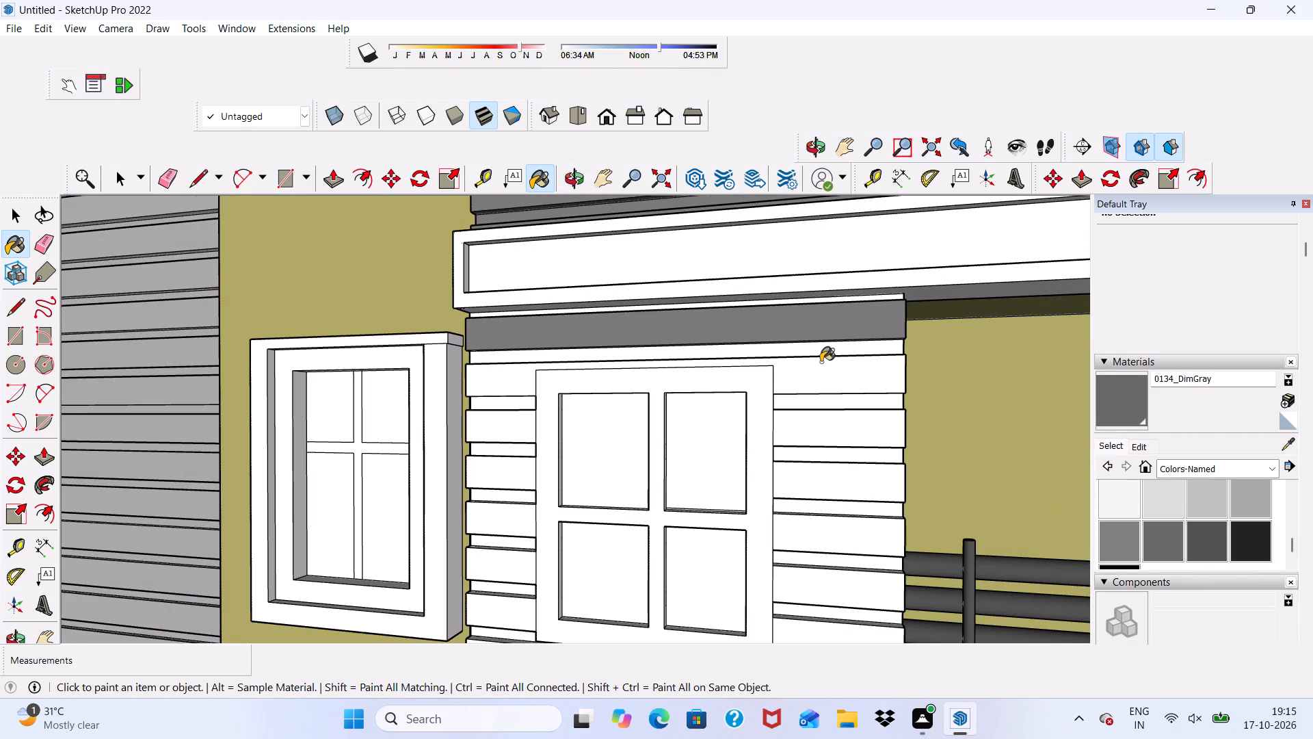
Paint the siding boards below the top one on the railing side of the lowest balcony's window with 0134_DimGray.
{"action": "scroll", "coordinate": [821, 362], "scroll_direction": "down", "scroll_amount": 5}
{"action": "scroll", "coordinate": [821, 381], "scroll_direction": "up", "scroll_amount": 2}
{"action": "left_click", "coordinate": [821, 368]}
{"action": "left_click", "coordinate": [817, 399]}
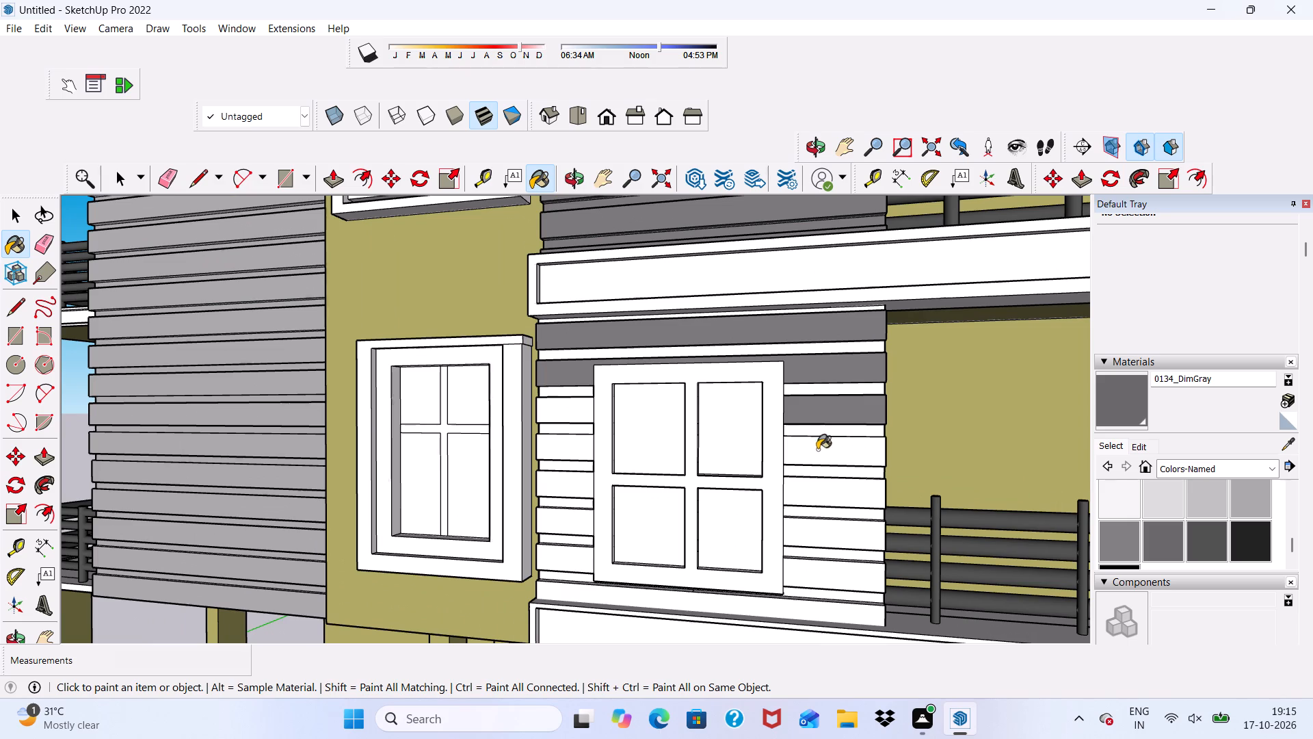
{"action": "left_click", "coordinate": [817, 470]}
{"action": "left_click", "coordinate": [825, 463]}
{"action": "left_click", "coordinate": [822, 499]}
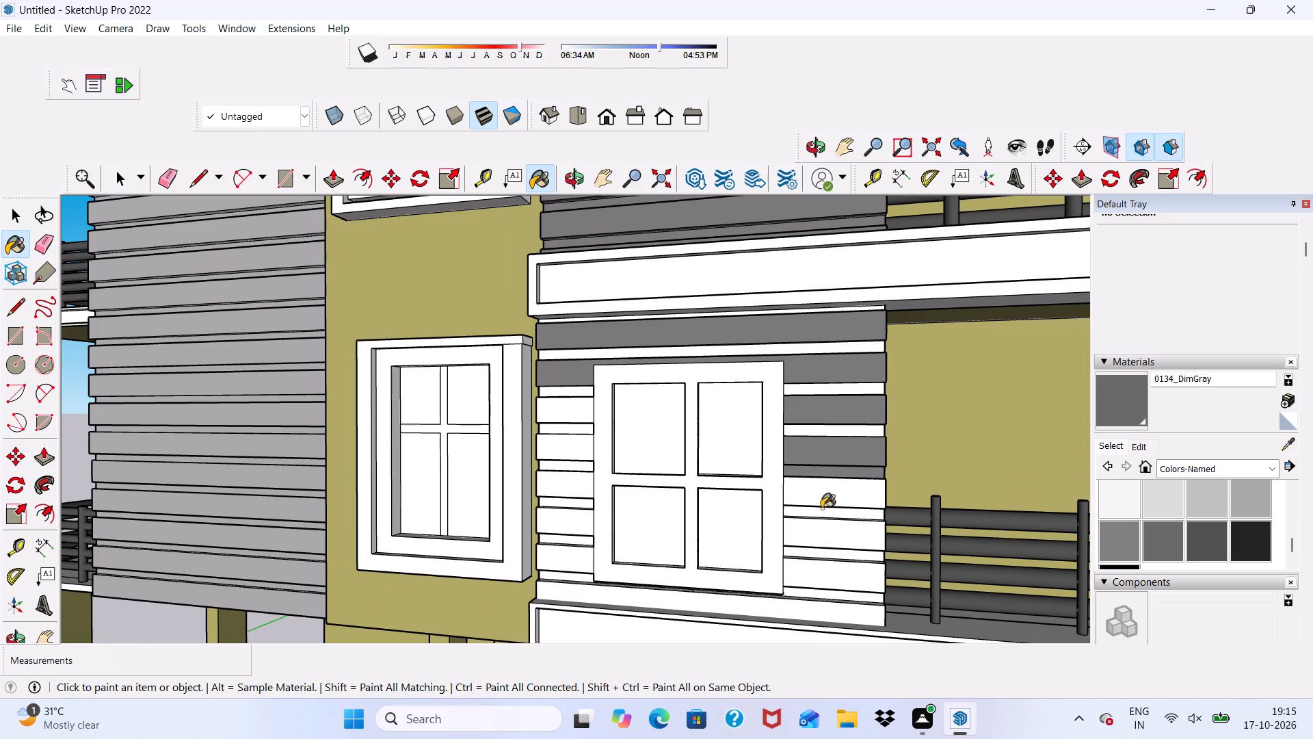
{"action": "left_click", "coordinate": [820, 515]}
{"action": "scroll", "coordinate": [814, 557], "scroll_direction": "up", "scroll_amount": 3}
{"action": "left_click", "coordinate": [812, 541]}
{"action": "left_click_drag", "start_coordinate": [812, 545], "coordinate": [812, 559]}
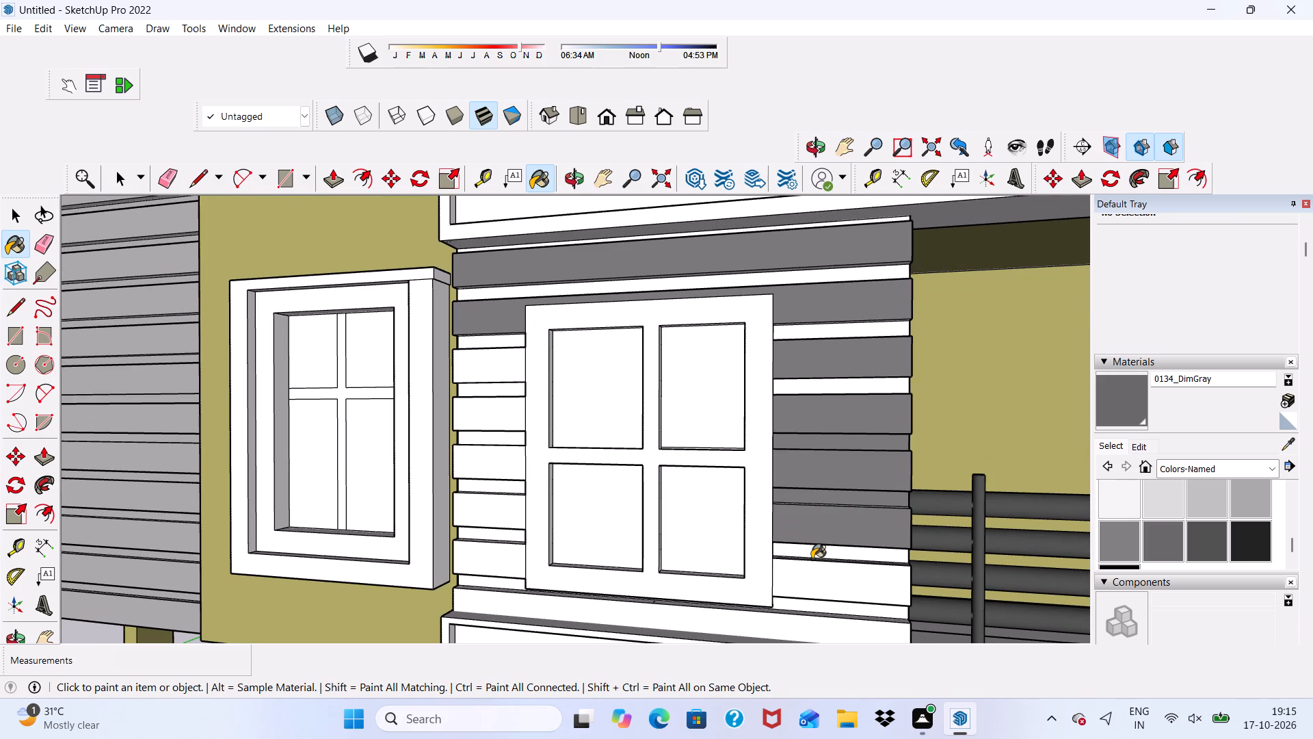
{"action": "left_click", "coordinate": [812, 557]}
{"action": "left_click", "coordinate": [812, 552]}
{"action": "left_click", "coordinate": [804, 561]}
Paint the remaining lower siding board, the base band under the window and the recess above that band with 0134_DimGray.
{"action": "scroll", "coordinate": [759, 506], "scroll_direction": "down", "scroll_amount": 3}
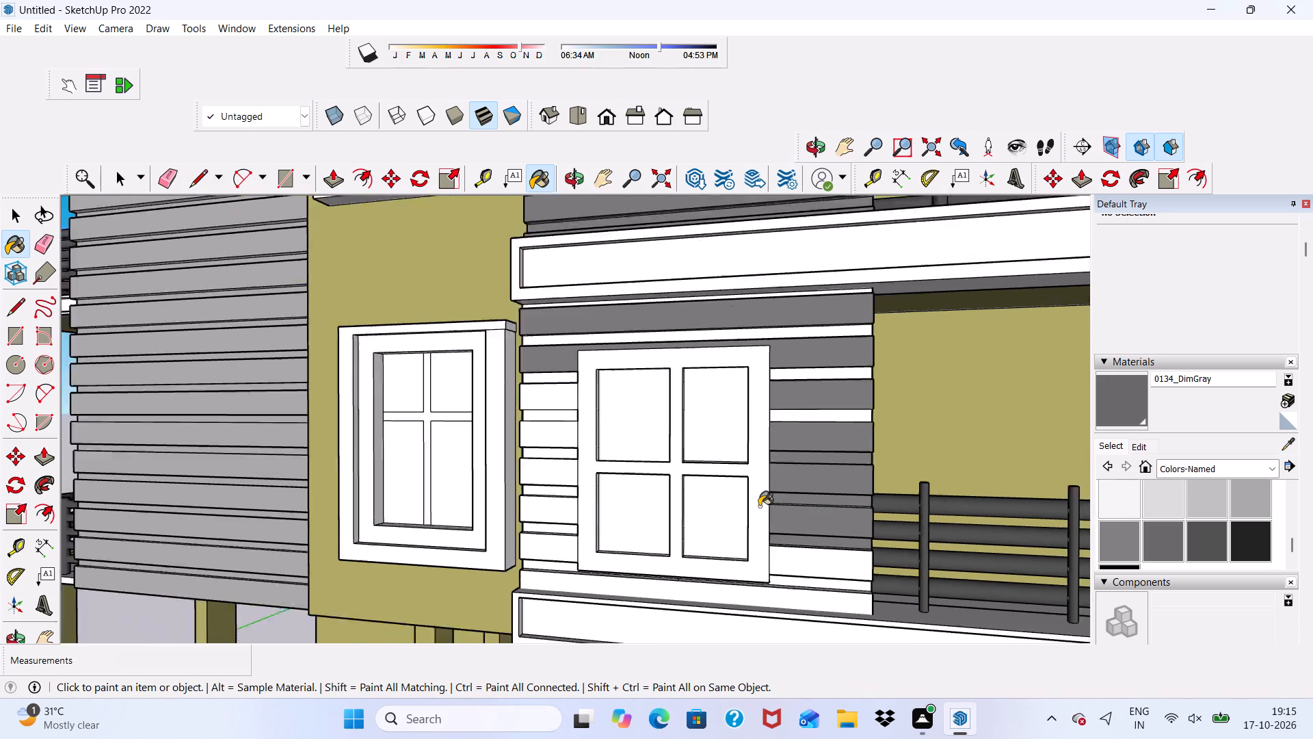
{"action": "scroll", "coordinate": [759, 506], "scroll_direction": "down", "scroll_amount": 5}
{"action": "middle_click_drag", "start_coordinate": [761, 483], "coordinate": [678, 467]}
{"action": "scroll", "coordinate": [726, 543], "scroll_direction": "up", "scroll_amount": 6}
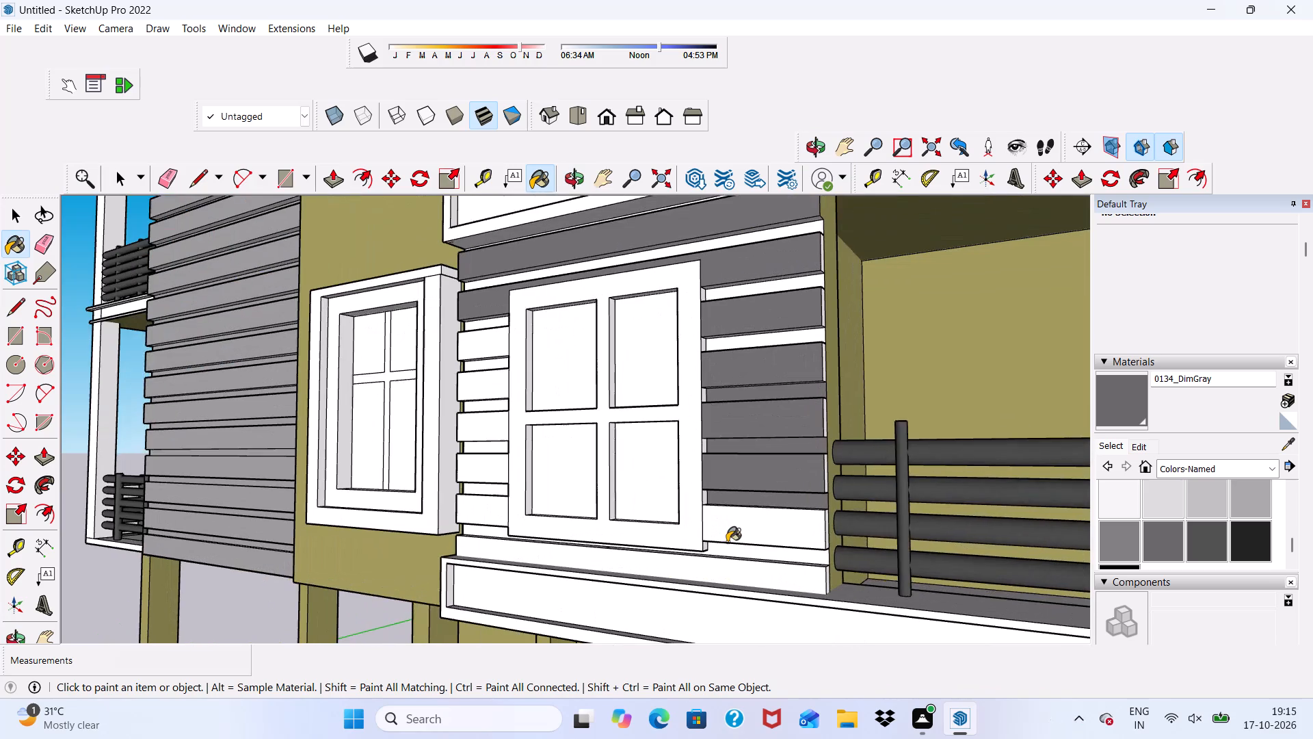
{"action": "scroll", "coordinate": [727, 542], "scroll_direction": "up", "scroll_amount": 1}
{"action": "left_click", "coordinate": [730, 528]}
{"action": "left_click", "coordinate": [725, 575]}
{"action": "scroll", "coordinate": [725, 575], "scroll_direction": "up", "scroll_amount": 5}
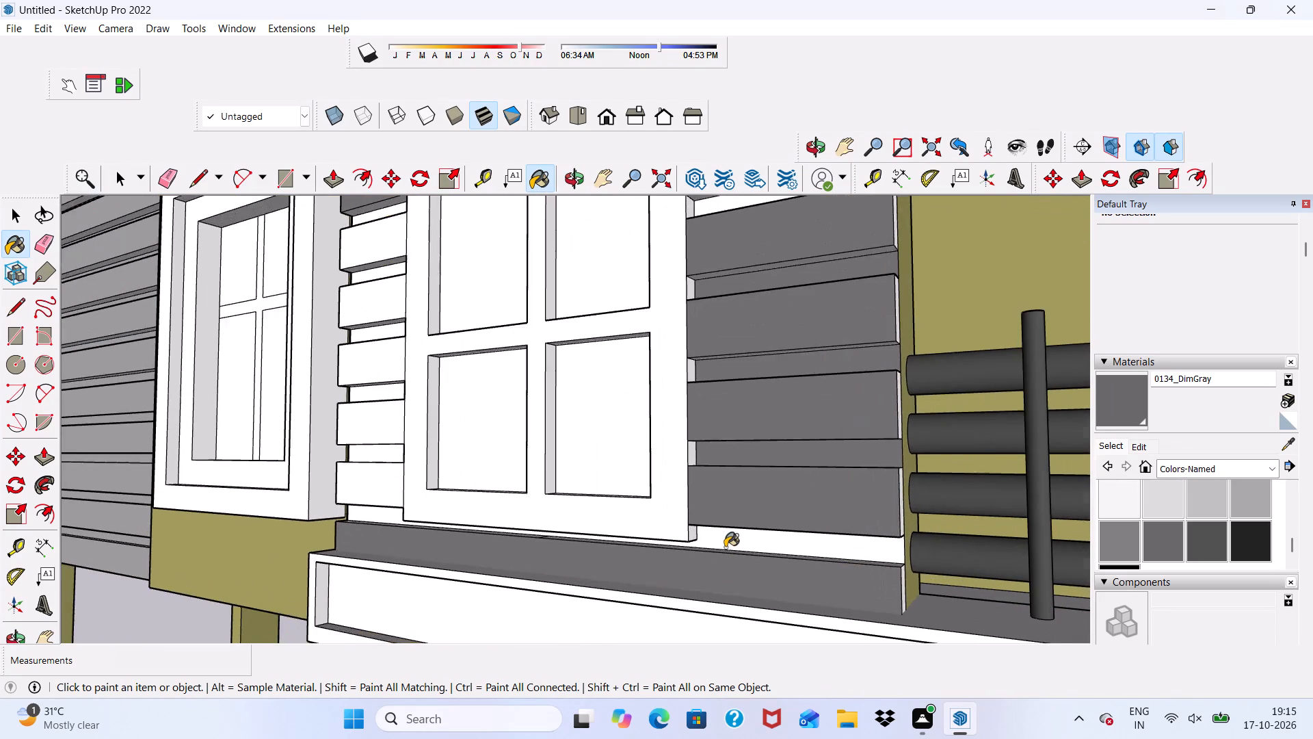
{"action": "scroll", "coordinate": [725, 547], "scroll_direction": "up", "scroll_amount": 2}
{"action": "left_click", "coordinate": [725, 549]}
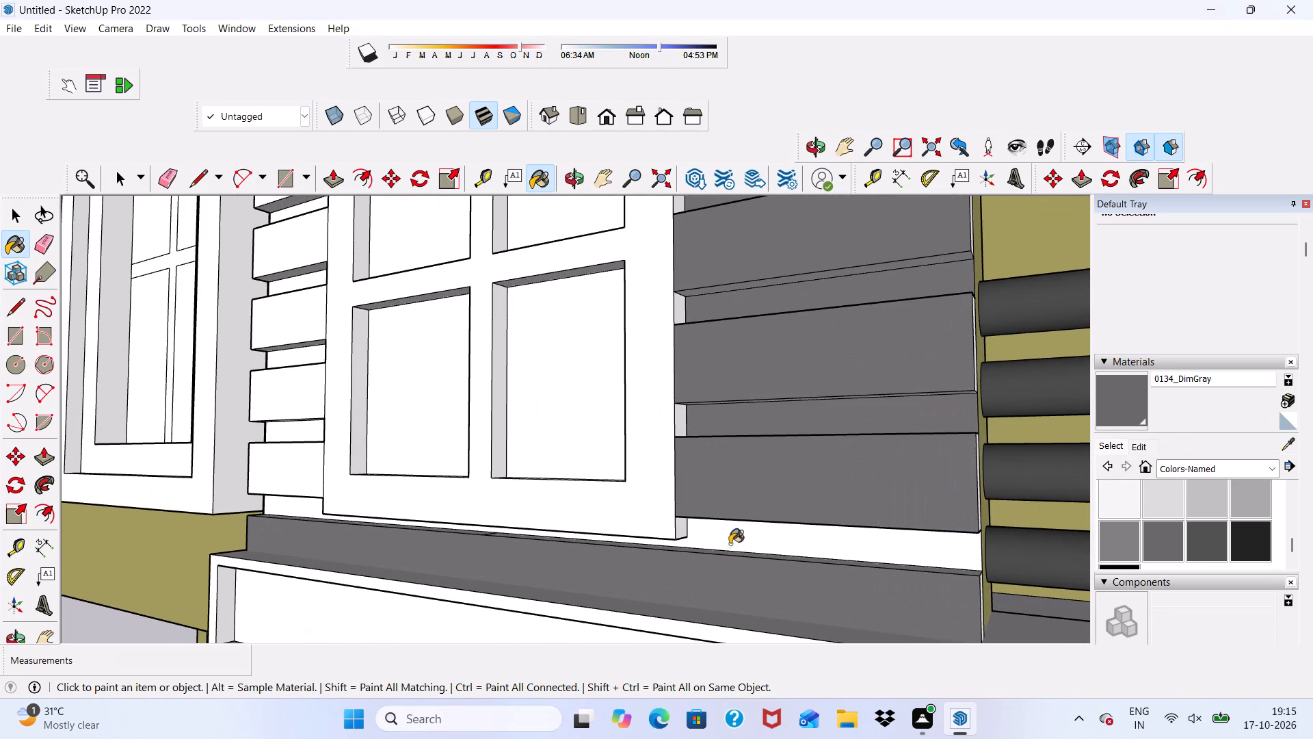
Paint both sections of the base band's top ledge beneath the lowest balcony's window with 0134_DimGray.
{"action": "scroll", "coordinate": [729, 544], "scroll_direction": "down", "scroll_amount": 2}
{"action": "middle_click_drag", "start_coordinate": [728, 547], "coordinate": [729, 617]}
{"action": "scroll", "coordinate": [695, 578], "scroll_direction": "up", "scroll_amount": 5}
{"action": "left_click", "coordinate": [693, 574]}
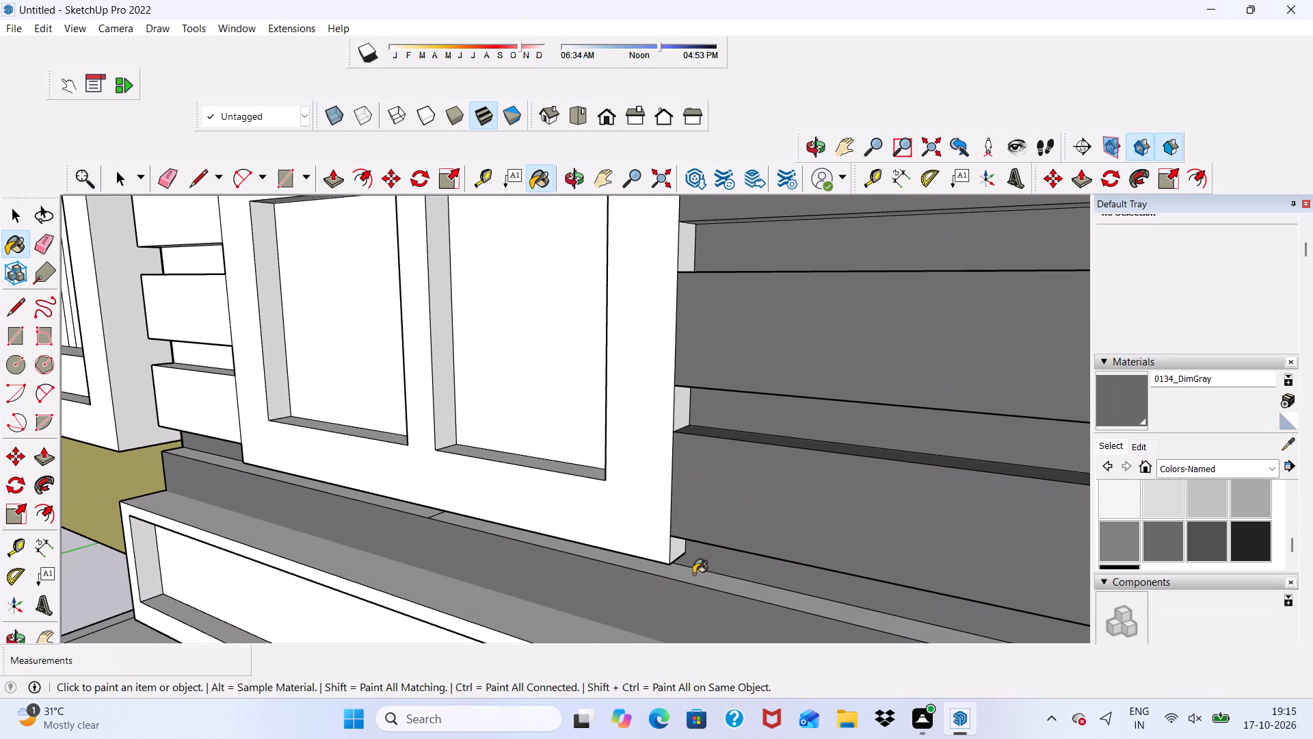
{"action": "scroll", "coordinate": [689, 557], "scroll_direction": "down", "scroll_amount": 5}
{"action": "scroll", "coordinate": [484, 530], "scroll_direction": "up", "scroll_amount": 7}
{"action": "left_click", "coordinate": [498, 515]}
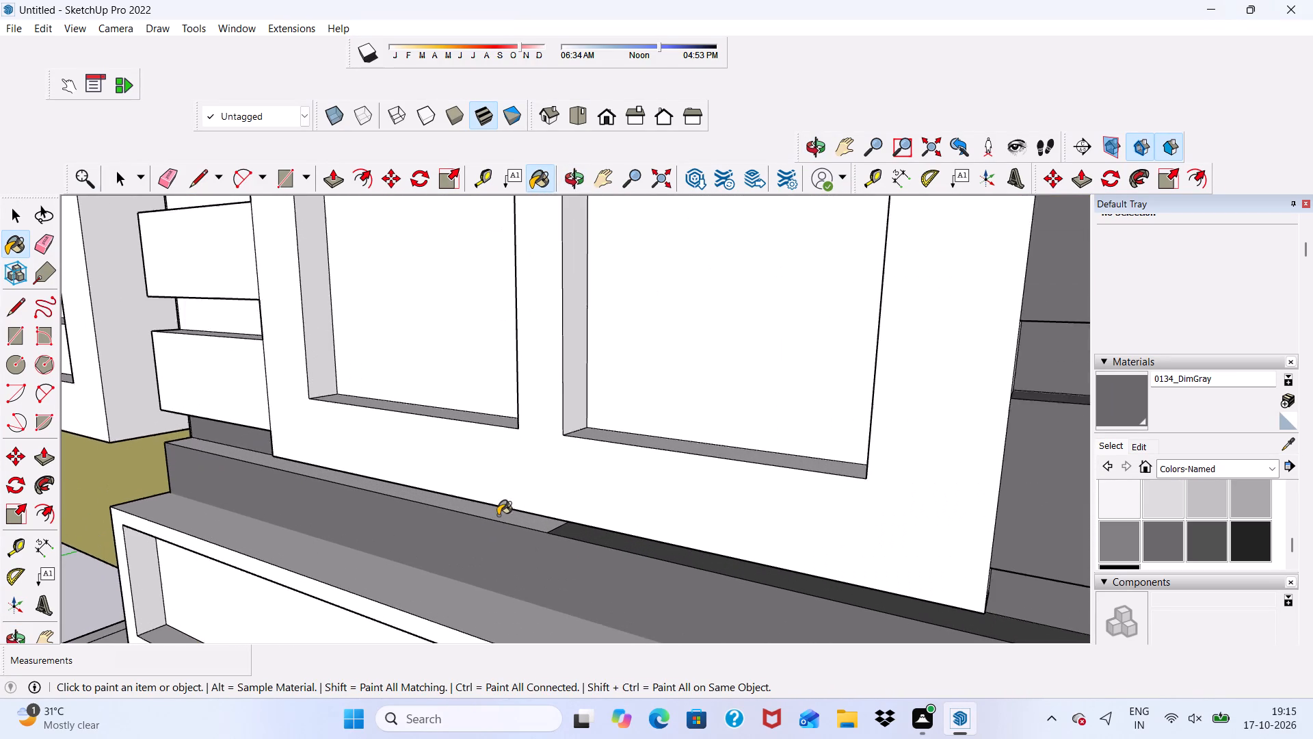
Paint the lowest siding board's end, front and top and the recess above it, on the window's other side, with 0134_DimGray.
{"action": "scroll", "coordinate": [498, 515], "scroll_direction": "down", "scroll_amount": 5}
{"action": "scroll", "coordinate": [423, 514], "scroll_direction": "down", "scroll_amount": 4}
{"action": "middle_click_drag", "start_coordinate": [423, 516], "coordinate": [793, 506]}
{"action": "scroll", "coordinate": [304, 459], "scroll_direction": "up", "scroll_amount": 3}
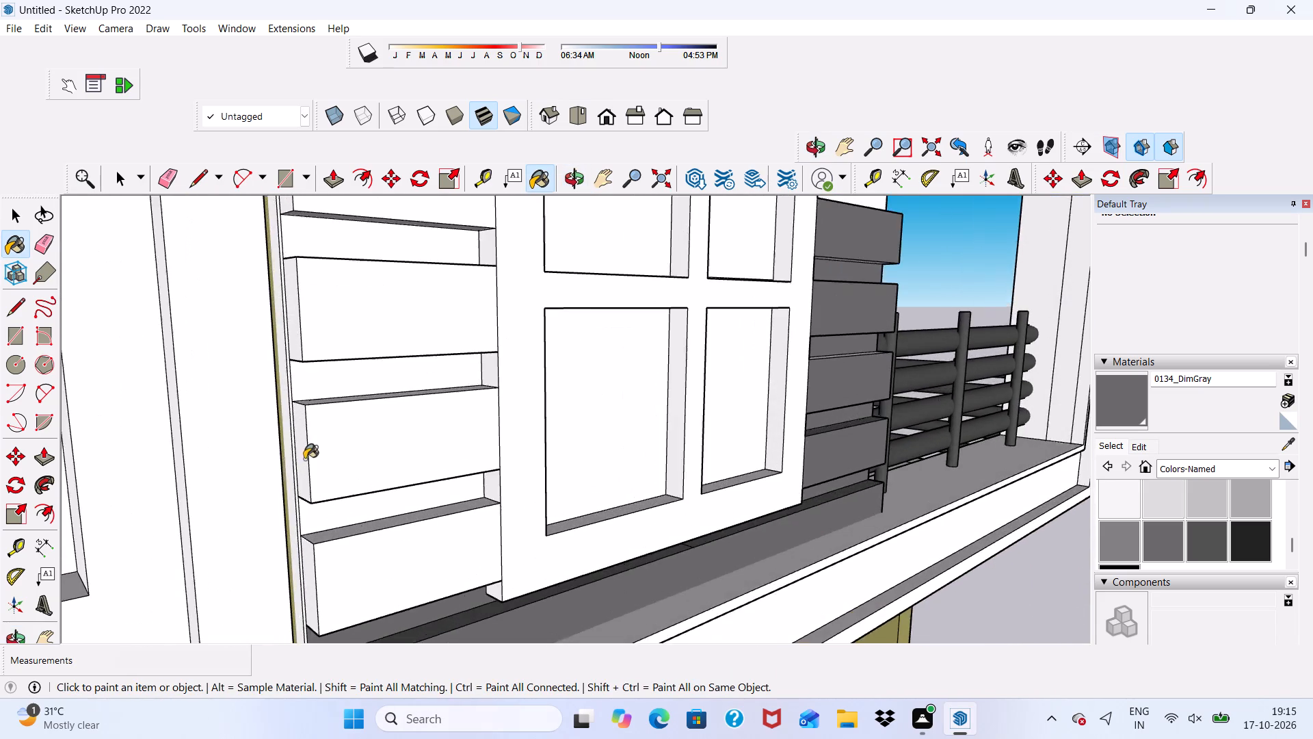
{"action": "scroll", "coordinate": [304, 459], "scroll_direction": "up", "scroll_amount": 4}
{"action": "left_click", "coordinate": [313, 536]}
{"action": "left_click", "coordinate": [308, 584]}
{"action": "left_click", "coordinate": [334, 614]}
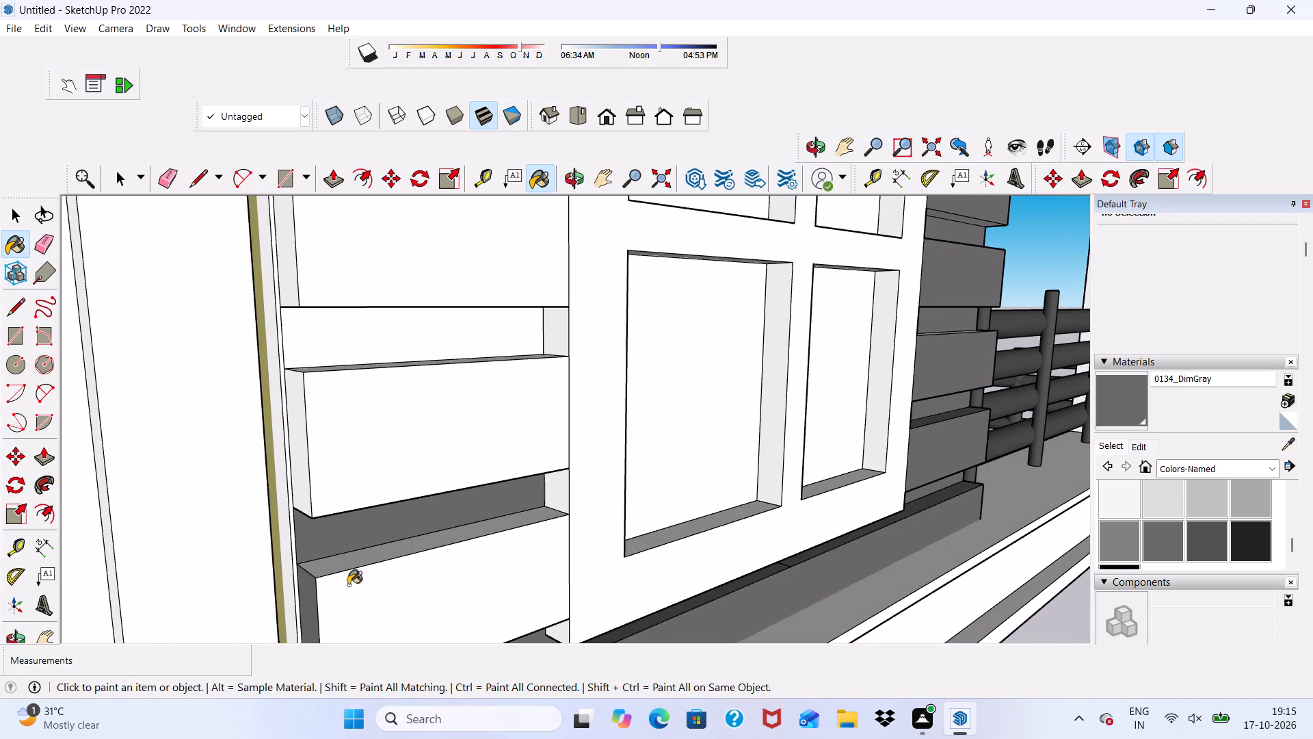
{"action": "left_click", "coordinate": [348, 560]}
Paint the second-lowest siding board's front, end and top, and the recess above it, with 0134_DimGray.
{"action": "scroll", "coordinate": [348, 528], "scroll_direction": "down", "scroll_amount": 6}
{"action": "left_click", "coordinate": [348, 465]}
{"action": "scroll", "coordinate": [330, 462], "scroll_direction": "up", "scroll_amount": 3}
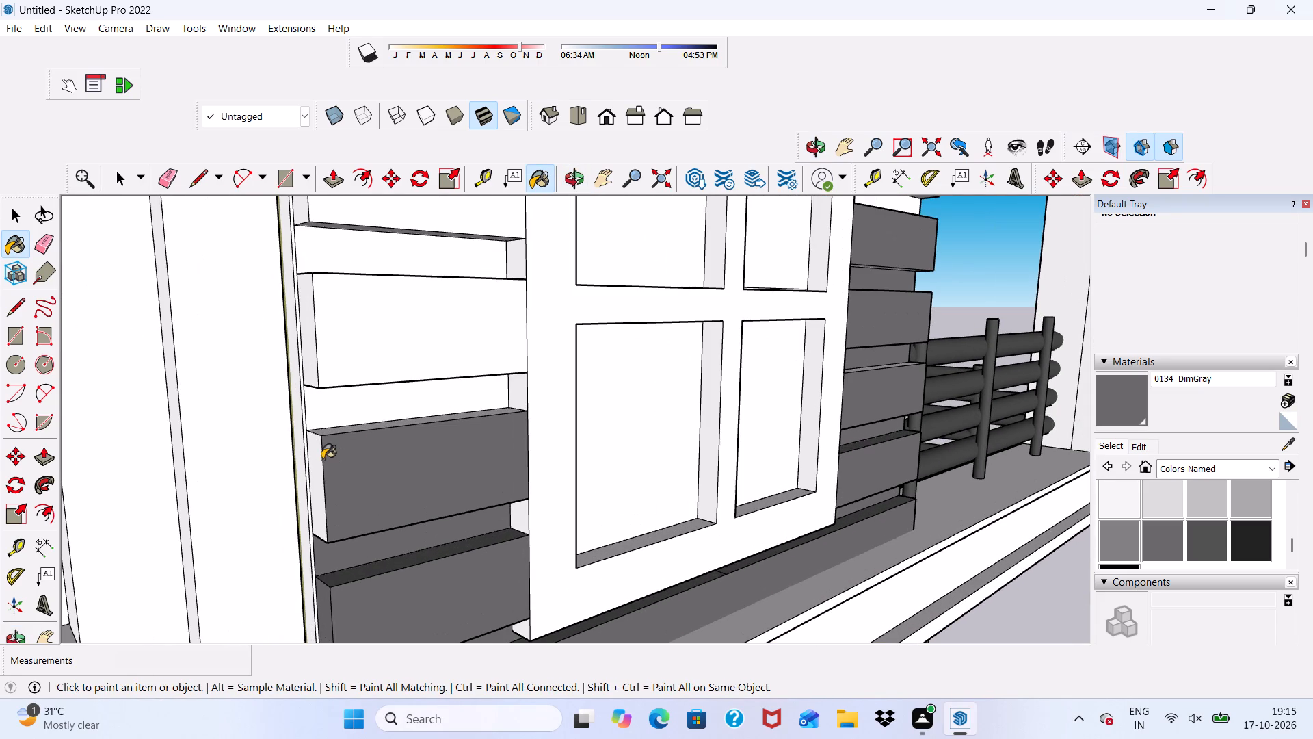
{"action": "left_click", "coordinate": [322, 459]}
{"action": "scroll", "coordinate": [327, 425], "scroll_direction": "up", "scroll_amount": 4}
{"action": "left_click", "coordinate": [332, 418]}
{"action": "scroll", "coordinate": [332, 418], "scroll_direction": "up", "scroll_amount": 2}
{"action": "left_click", "coordinate": [321, 445]}
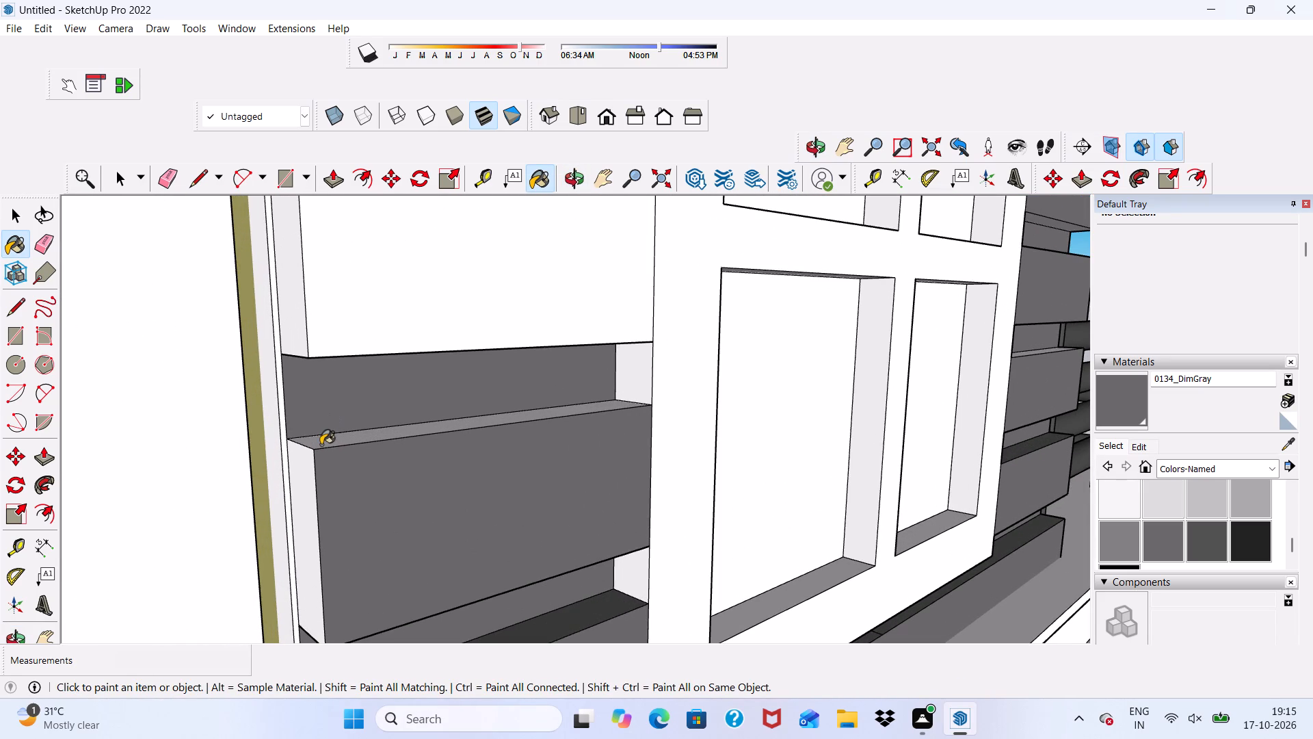
{"action": "left_click", "coordinate": [297, 484]}
Paint the third siding board's end and front and the narrow vertical strips beside the siding with 0134_DimGray.
{"action": "left_click", "coordinate": [300, 336]}
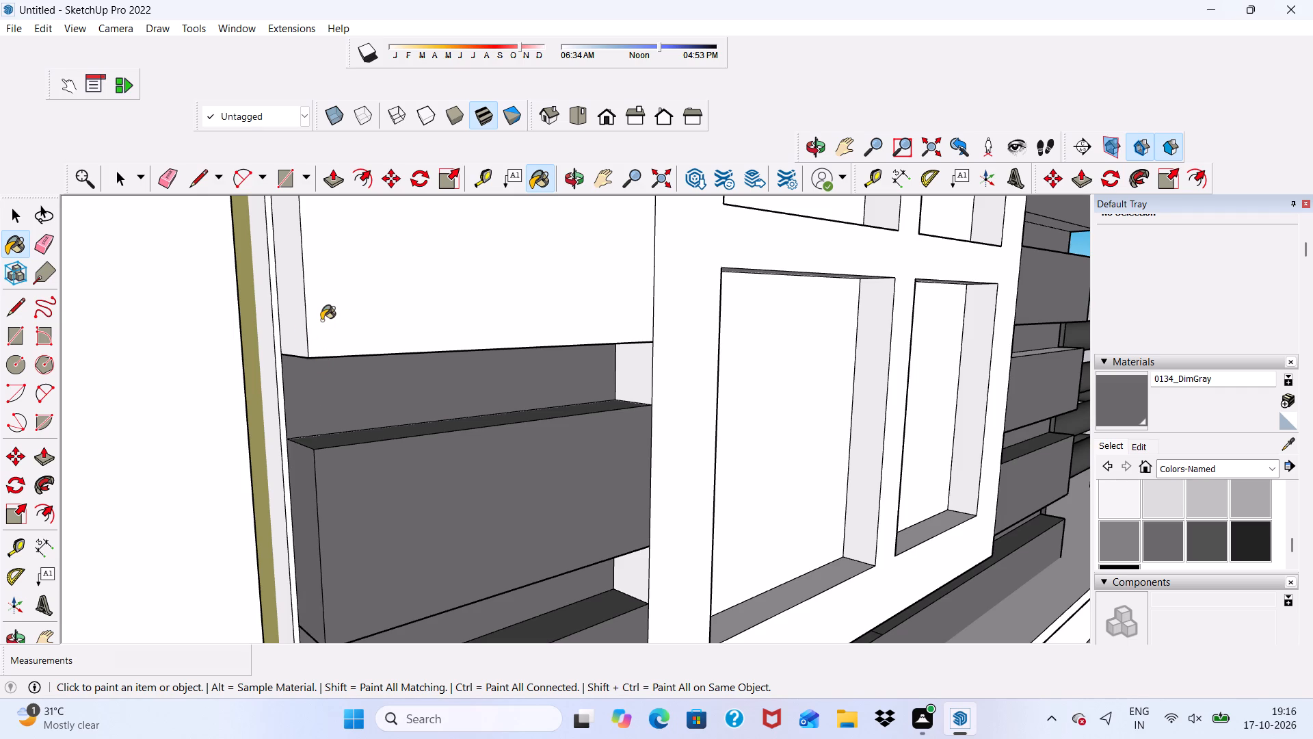
{"action": "left_click", "coordinate": [321, 320]}
{"action": "scroll", "coordinate": [317, 337], "scroll_direction": "down", "scroll_amount": 5}
{"action": "scroll", "coordinate": [297, 422], "scroll_direction": "up", "scroll_amount": 5}
{"action": "left_click", "coordinate": [283, 430]}
{"action": "scroll", "coordinate": [293, 428], "scroll_direction": "up", "scroll_amount": 2}
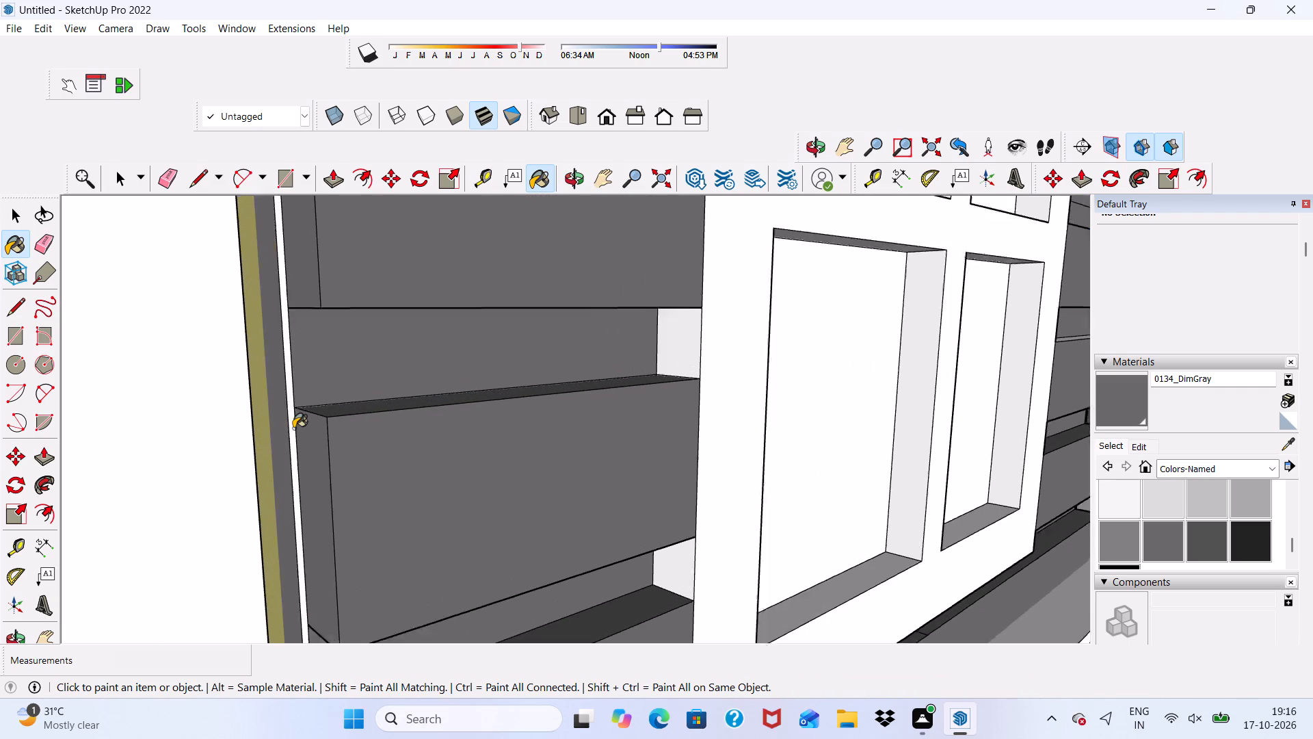
{"action": "scroll", "coordinate": [293, 428], "scroll_direction": "up", "scroll_amount": 1}
{"action": "left_click", "coordinate": [293, 428]}
{"action": "scroll", "coordinate": [297, 406], "scroll_direction": "down", "scroll_amount": 17}
Paint the lowest siding board's underside and the window-side end of the recess beneath it with 0134_DimGray.
{"action": "middle_click_drag", "start_coordinate": [393, 459], "coordinate": [299, 546]}
{"action": "scroll", "coordinate": [309, 588], "scroll_direction": "up", "scroll_amount": 12}
{"action": "middle_click_drag", "start_coordinate": [355, 575], "coordinate": [399, 517]}
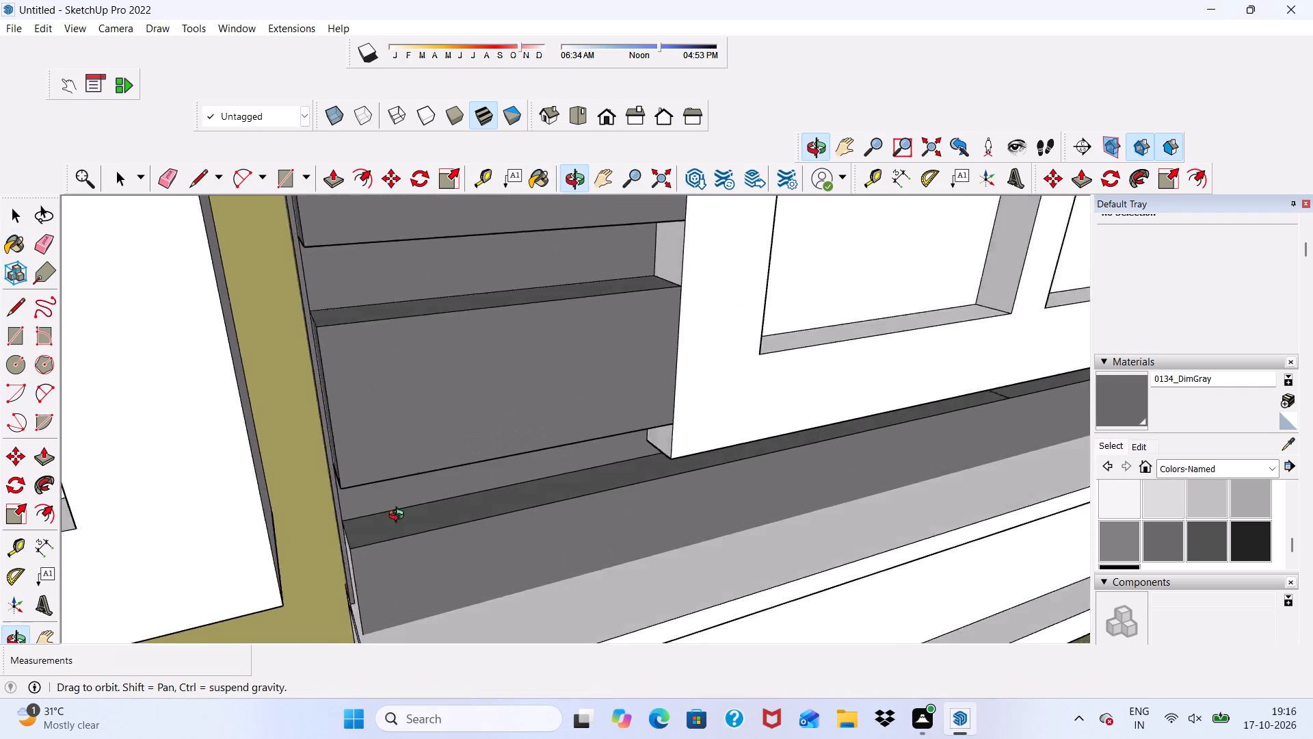
{"action": "middle_click_drag", "start_coordinate": [399, 517], "coordinate": [478, 422]}
{"action": "scroll", "coordinate": [381, 527], "scroll_direction": "up", "scroll_amount": 2}
{"action": "left_click", "coordinate": [401, 510]}
{"action": "scroll", "coordinate": [455, 355], "scroll_direction": "up", "scroll_amount": 3}
{"action": "left_click", "coordinate": [454, 355]}
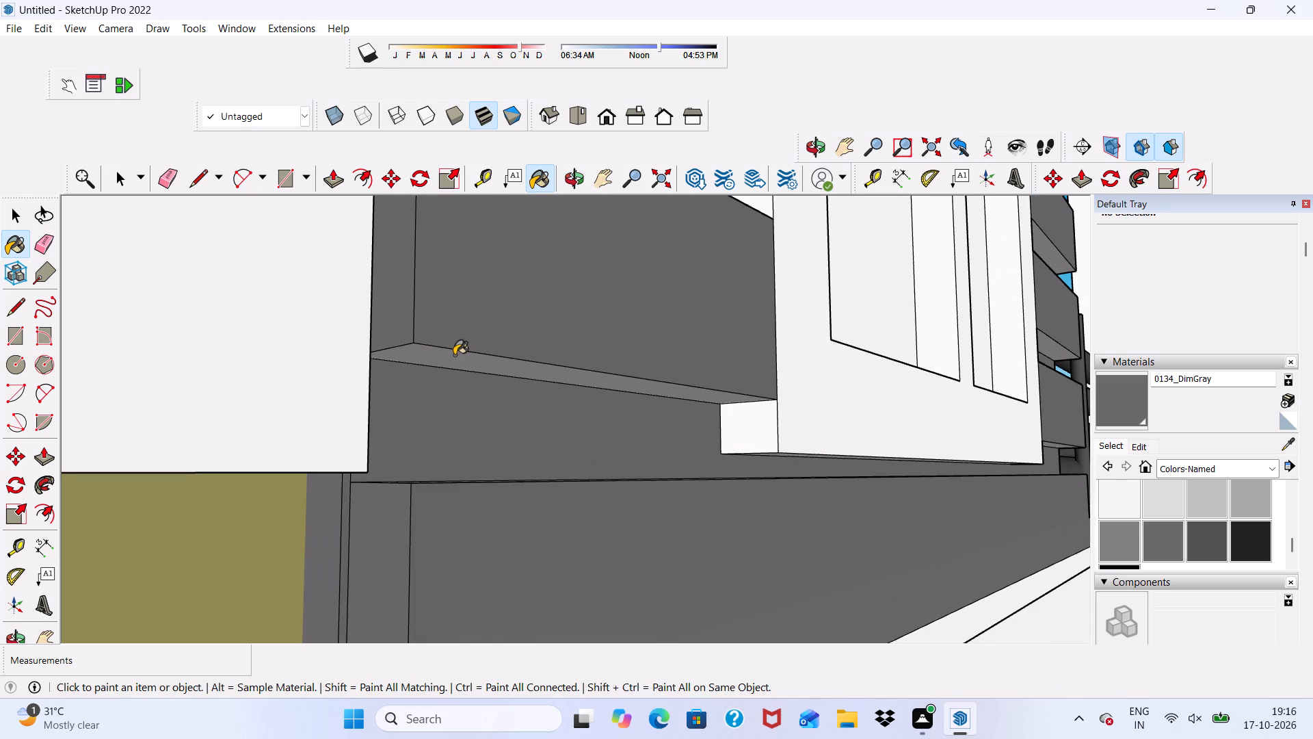
{"action": "scroll", "coordinate": [412, 372], "scroll_direction": "down", "scroll_amount": 6}
{"action": "scroll", "coordinate": [613, 409], "scroll_direction": "up", "scroll_amount": 5}
{"action": "left_click", "coordinate": [652, 410]}
{"action": "scroll", "coordinate": [521, 428], "scroll_direction": "down", "scroll_amount": 5}
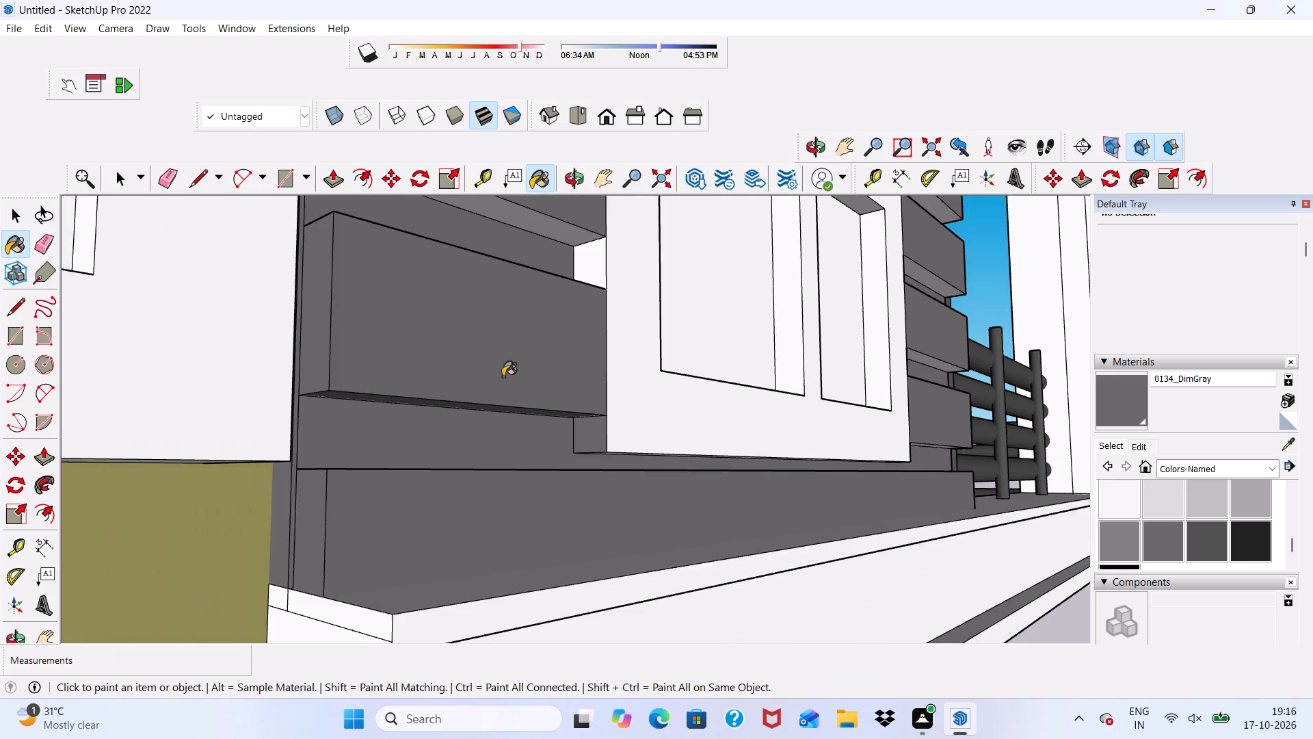
Paint the second board's underside and the window-side ends of the recesses below and above it with 0134_DimGray.
{"action": "scroll", "coordinate": [503, 376], "scroll_direction": "down", "scroll_amount": 3}
{"action": "scroll", "coordinate": [568, 273], "scroll_direction": "up", "scroll_amount": 1}
{"action": "left_click", "coordinate": [579, 268]}
{"action": "middle_click_drag", "start_coordinate": [580, 276], "coordinate": [504, 315]}
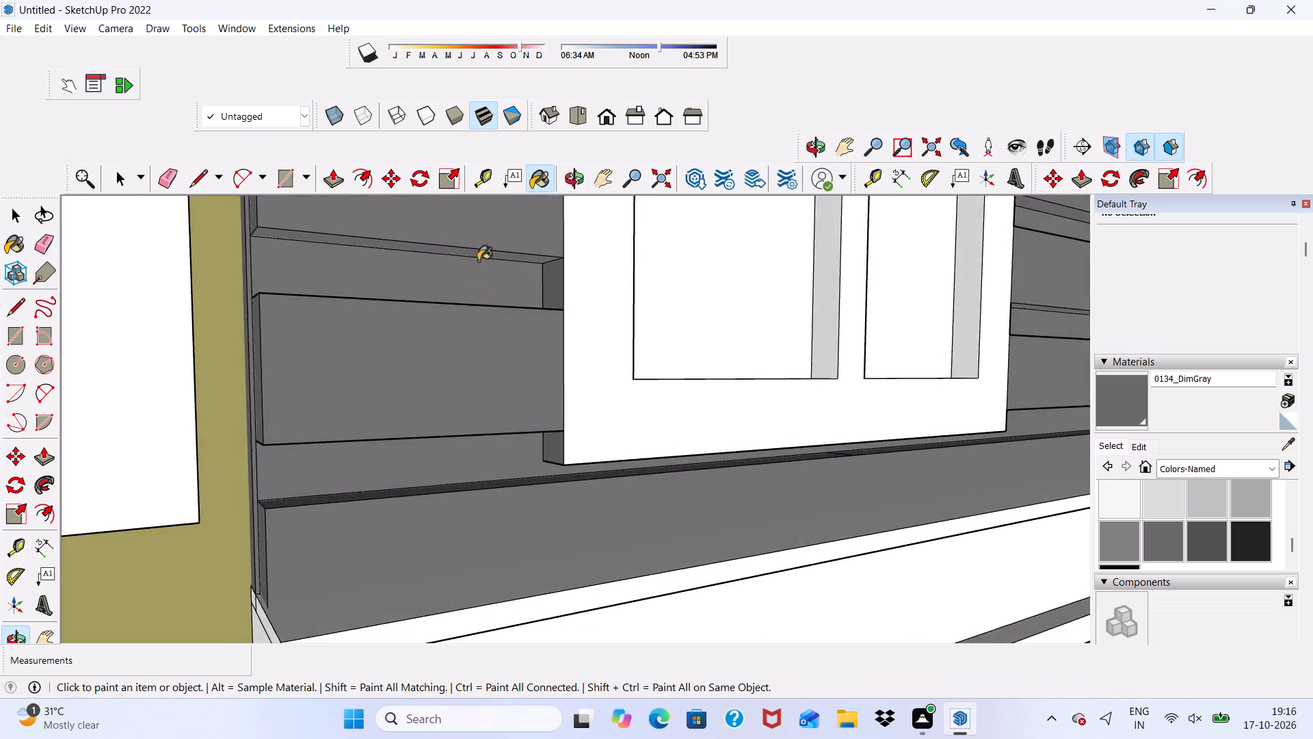
{"action": "scroll", "coordinate": [473, 250], "scroll_direction": "up", "scroll_amount": 8}
{"action": "left_click", "coordinate": [473, 250]}
{"action": "scroll", "coordinate": [464, 264], "scroll_direction": "down", "scroll_amount": 18}
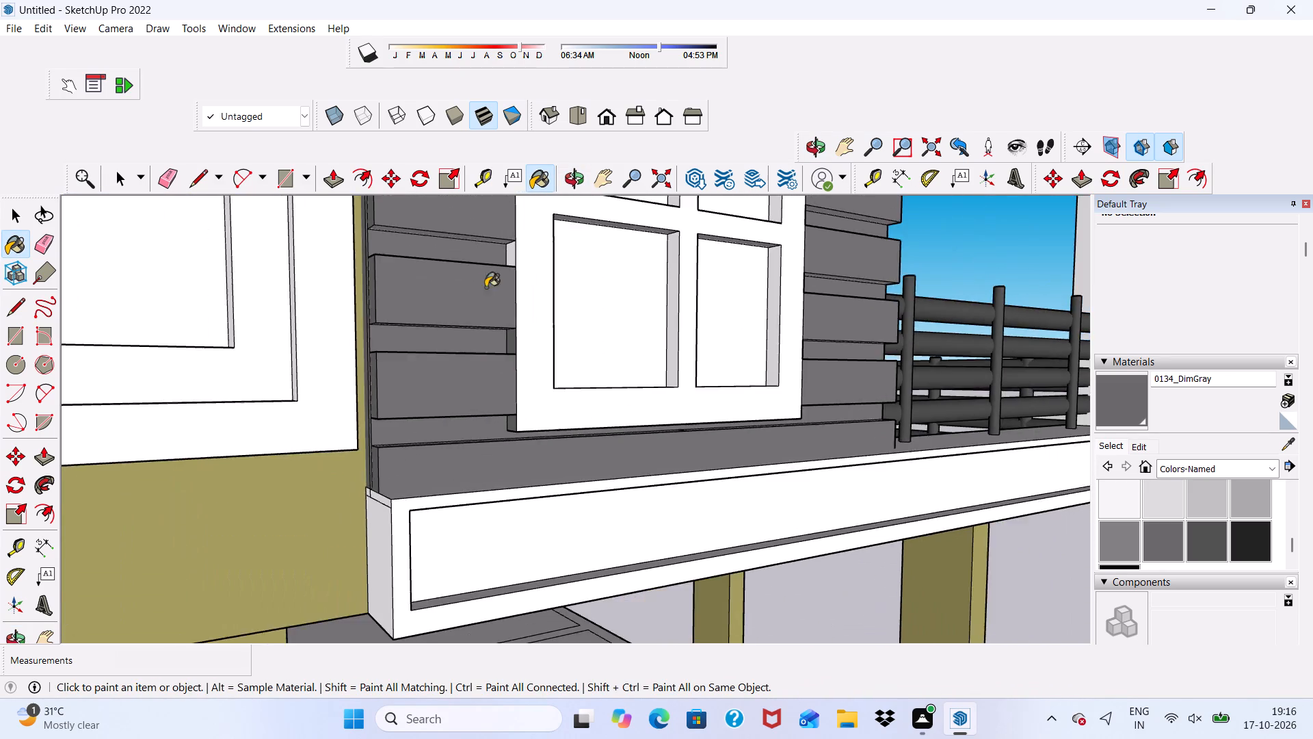
{"action": "scroll", "coordinate": [485, 270], "scroll_direction": "up", "scroll_amount": 12}
{"action": "left_click", "coordinate": [512, 269]}
{"action": "scroll", "coordinate": [462, 372], "scroll_direction": "down", "scroll_amount": 1}
Paint the third siding board's top and the recess above it, including its window-side end, with 0134_DimGray.
{"action": "middle_click_drag", "start_coordinate": [460, 374], "coordinate": [449, 517]}
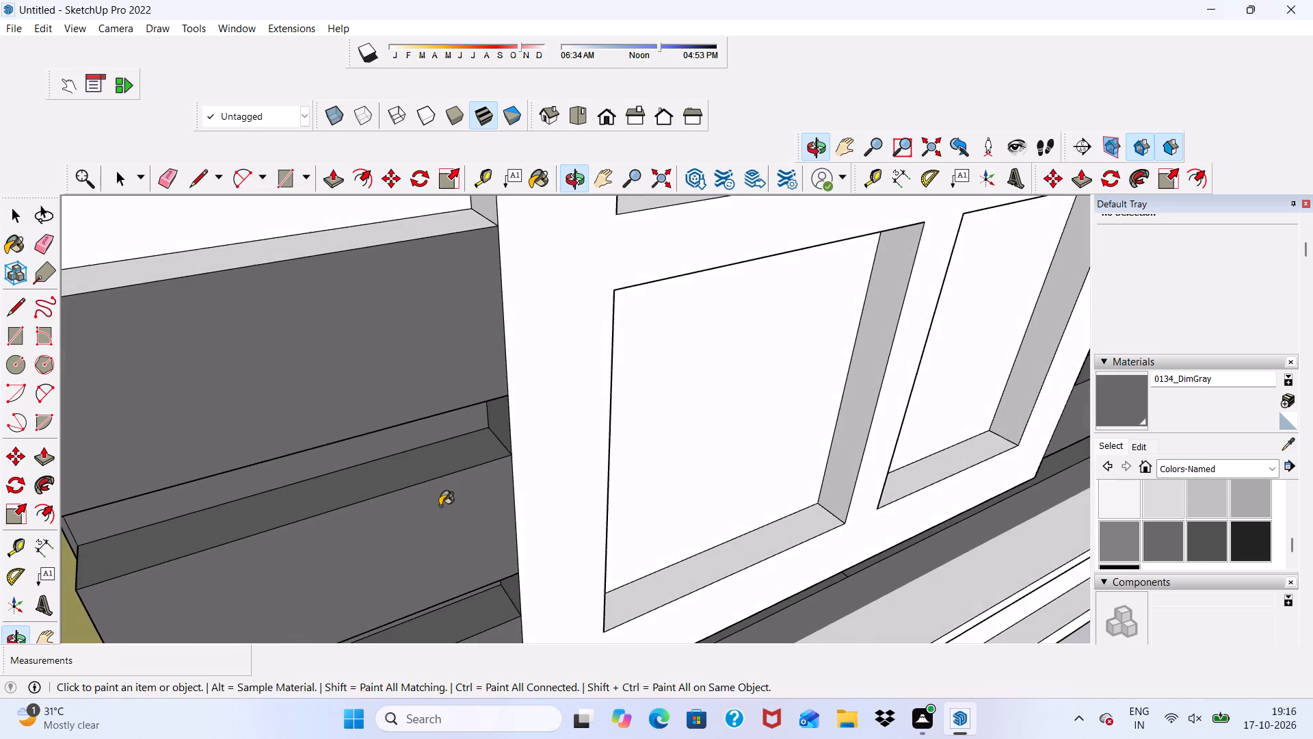
{"action": "middle_click_drag", "start_coordinate": [416, 476], "coordinate": [390, 285]}
{"action": "scroll", "coordinate": [390, 272], "scroll_direction": "up", "scroll_amount": 4}
{"action": "left_click", "coordinate": [395, 242]}
{"action": "scroll", "coordinate": [396, 246], "scroll_direction": "down", "scroll_amount": 11}
{"action": "scroll", "coordinate": [402, 246], "scroll_direction": "up", "scroll_amount": 5}
{"action": "left_click", "coordinate": [402, 246]}
{"action": "scroll", "coordinate": [402, 246], "scroll_direction": "down", "scroll_amount": 2}
{"action": "middle_click_drag", "start_coordinate": [402, 246], "coordinate": [452, 397]}
{"action": "scroll", "coordinate": [470, 385], "scroll_direction": "up", "scroll_amount": 3}
{"action": "left_click", "coordinate": [455, 404]}
{"action": "left_click", "coordinate": [520, 365]}
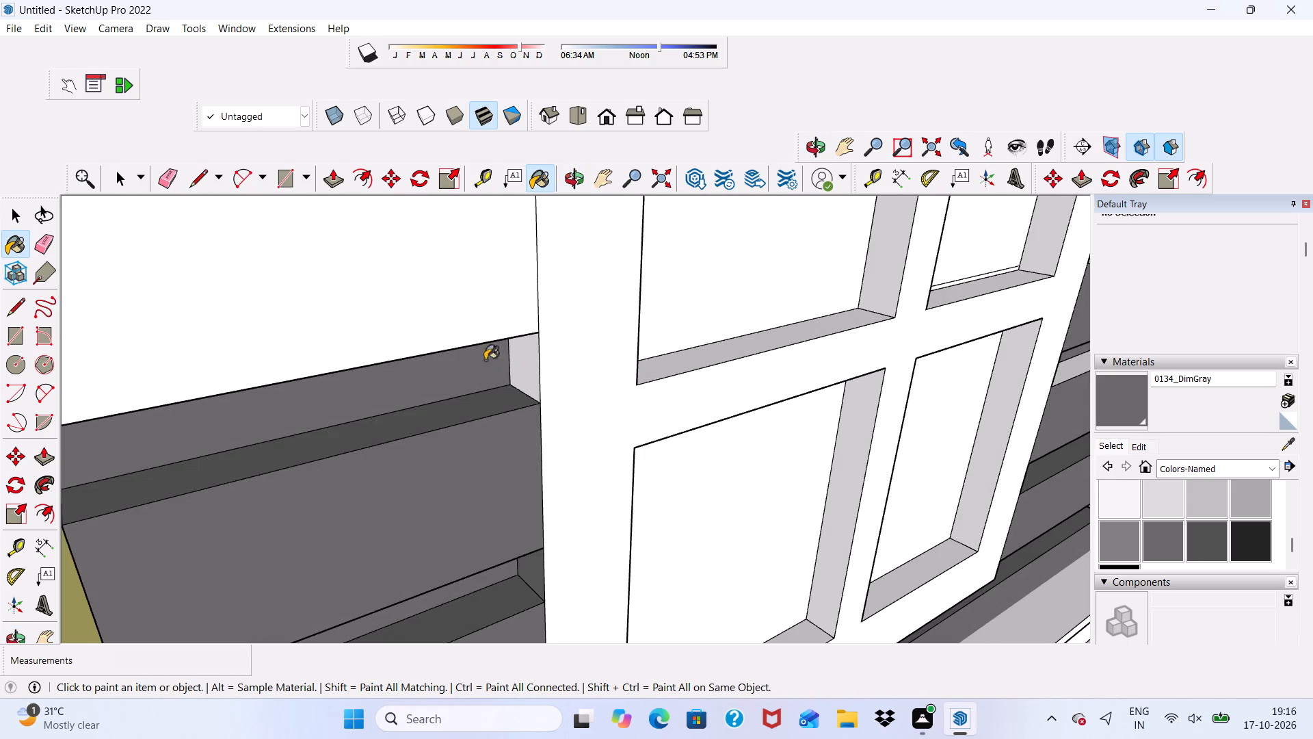
Paint the fourth siding board's end, underside and front with 0134_DimGray.
{"action": "middle_click_drag", "start_coordinate": [483, 352], "coordinate": [487, 276]}
{"action": "scroll", "coordinate": [487, 276], "scroll_direction": "down", "scroll_amount": 10}
{"action": "scroll", "coordinate": [355, 246], "scroll_direction": "up", "scroll_amount": 8}
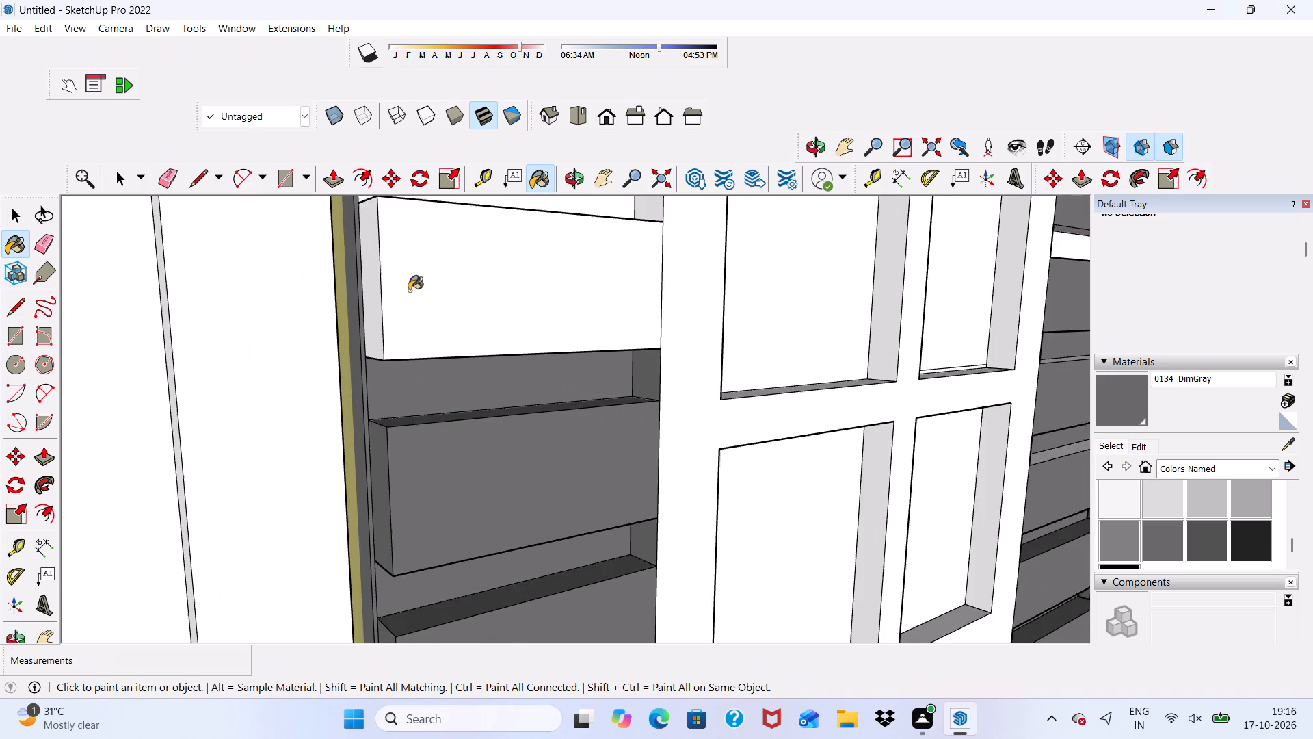
{"action": "scroll", "coordinate": [381, 291], "scroll_direction": "up", "scroll_amount": 1}
{"action": "left_click", "coordinate": [375, 295]}
{"action": "middle_click_drag", "start_coordinate": [386, 408], "coordinate": [421, 404]}
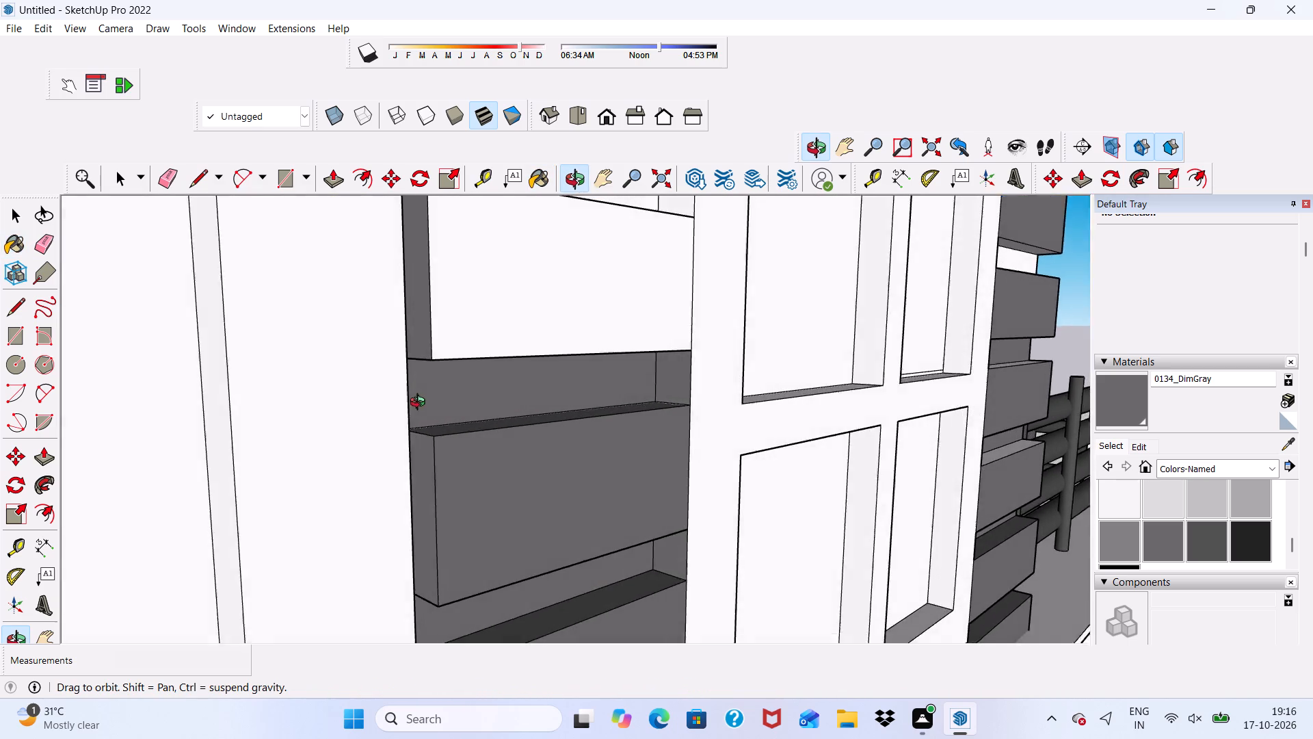
{"action": "middle_click_drag", "start_coordinate": [421, 404], "coordinate": [416, 406]}
{"action": "scroll", "coordinate": [416, 406], "scroll_direction": "up", "scroll_amount": 12}
{"action": "left_click", "coordinate": [361, 382]}
{"action": "scroll", "coordinate": [361, 382], "scroll_direction": "down", "scroll_amount": 5}
{"action": "middle_click_drag", "start_coordinate": [483, 375], "coordinate": [443, 247]}
{"action": "left_click", "coordinate": [477, 226]}
{"action": "scroll", "coordinate": [471, 259], "scroll_direction": "down", "scroll_amount": 11}
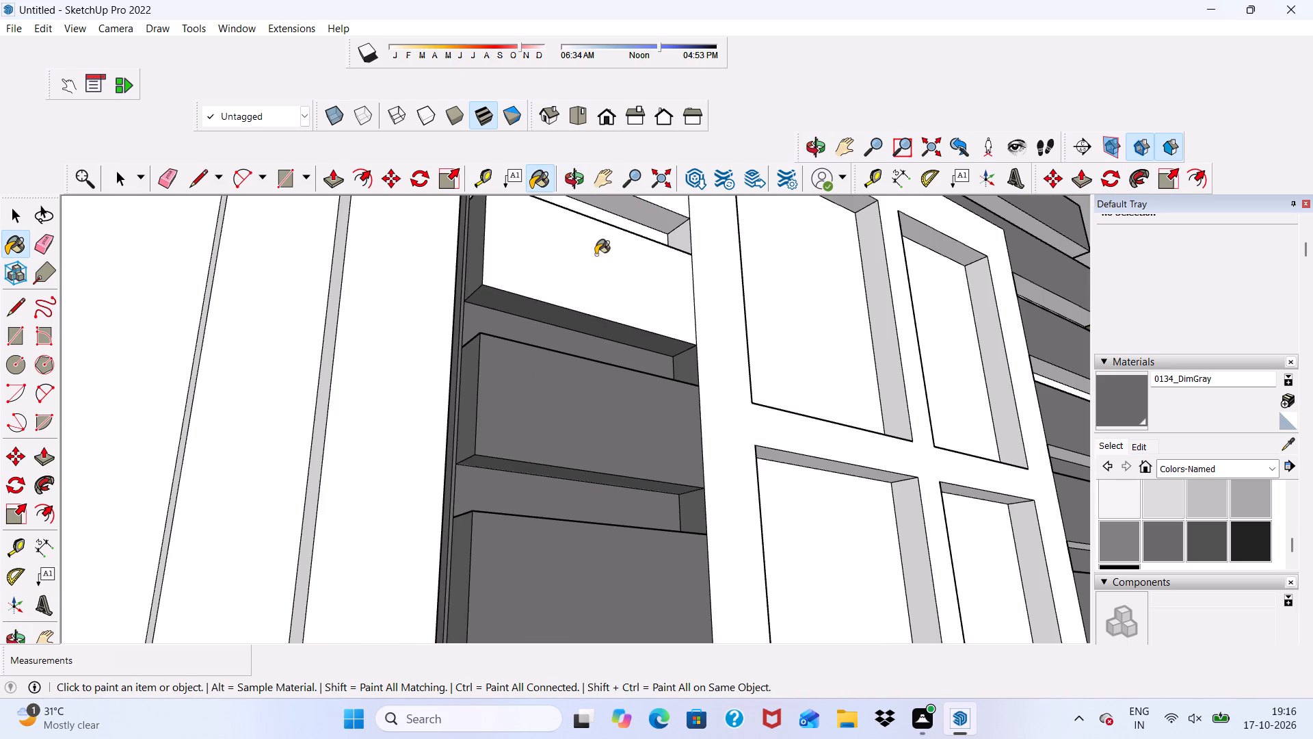
{"action": "left_click", "coordinate": [596, 255]}
{"action": "scroll", "coordinate": [596, 255], "scroll_direction": "down", "scroll_amount": 2}
Paint the fourth board's top, the recess above it with its window-side end, and the fifth board's front with 0134_DimGray.
{"action": "middle_click_drag", "start_coordinate": [596, 255], "coordinate": [566, 487]}
{"action": "scroll", "coordinate": [562, 482], "scroll_direction": "up", "scroll_amount": 4}
{"action": "left_click", "coordinate": [529, 458]}
{"action": "scroll", "coordinate": [524, 451], "scroll_direction": "up", "scroll_amount": 1}
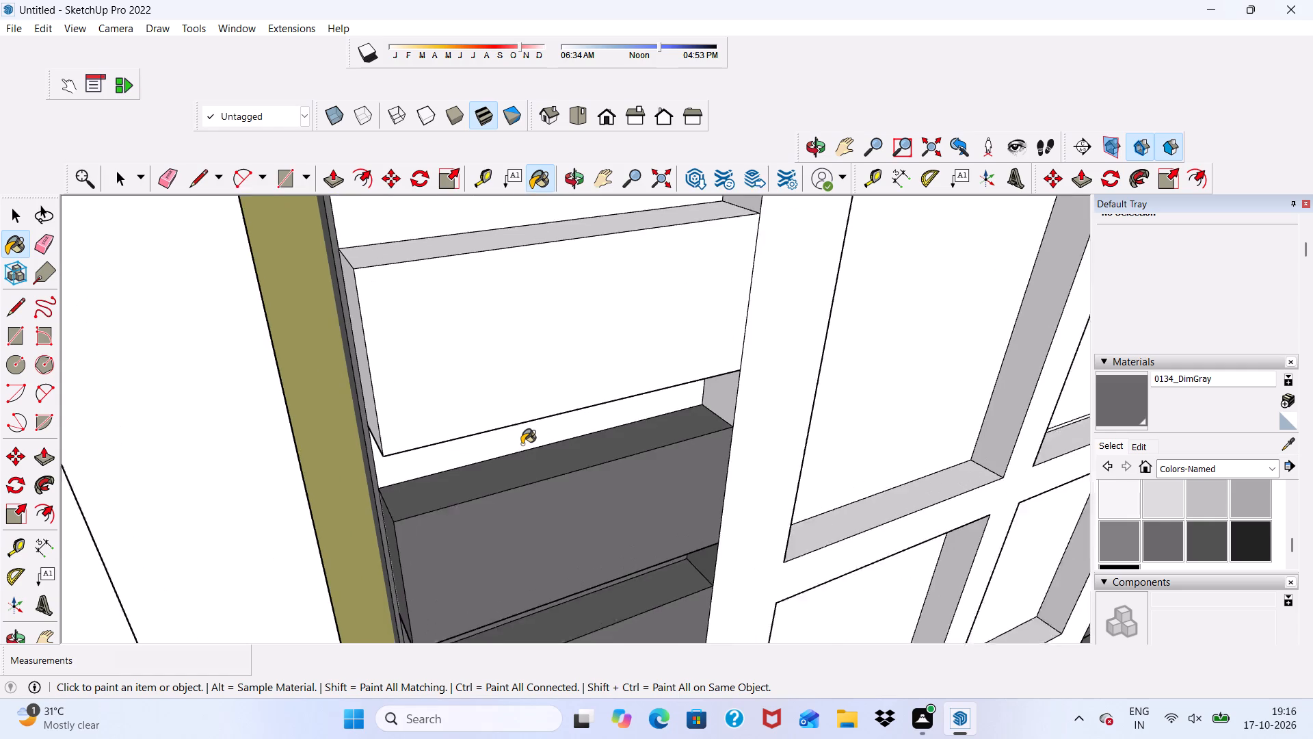
{"action": "scroll", "coordinate": [522, 444], "scroll_direction": "up", "scroll_amount": 2}
{"action": "left_click", "coordinate": [521, 438]}
{"action": "left_click", "coordinate": [497, 400]}
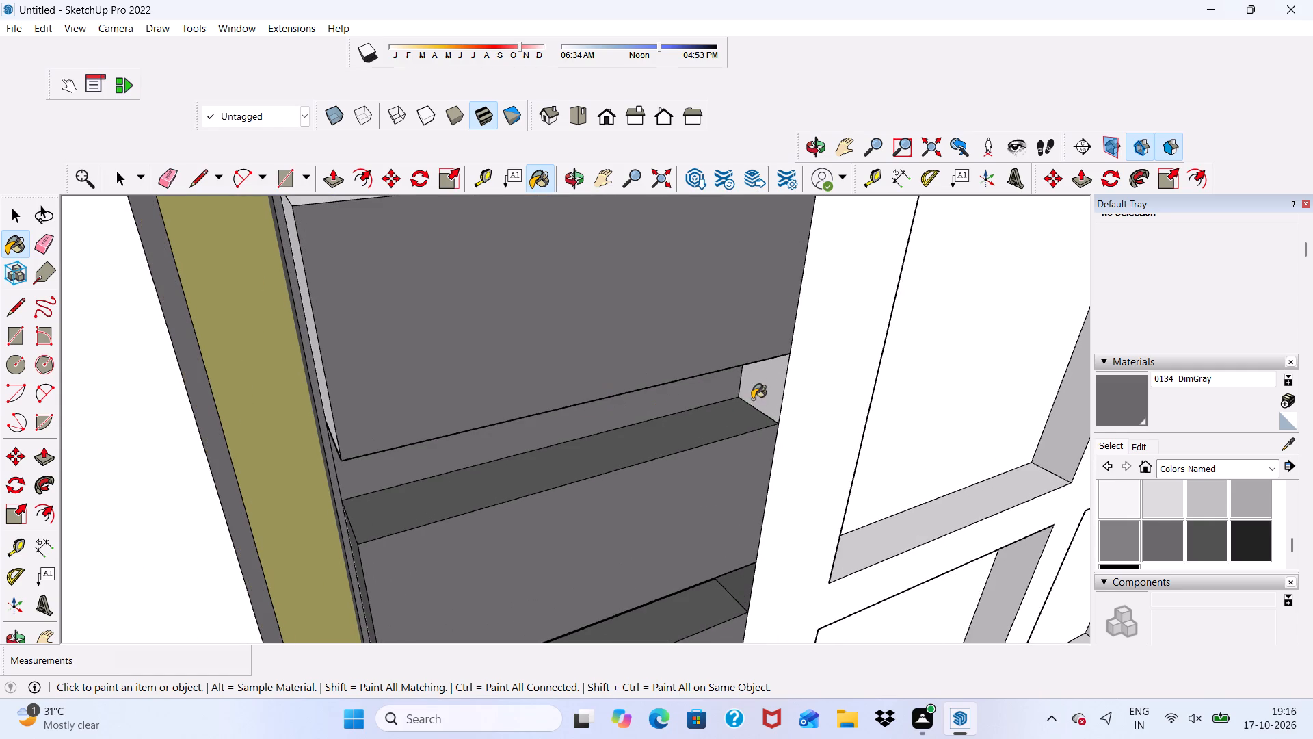
{"action": "left_click", "coordinate": [755, 396]}
Paint the fifth siding board's end and top, and the recess above it with its window-side end, with 0134_DimGray.
{"action": "middle_click_drag", "start_coordinate": [521, 411], "coordinate": [626, 403]}
{"action": "scroll", "coordinate": [501, 392], "scroll_direction": "up", "scroll_amount": 3}
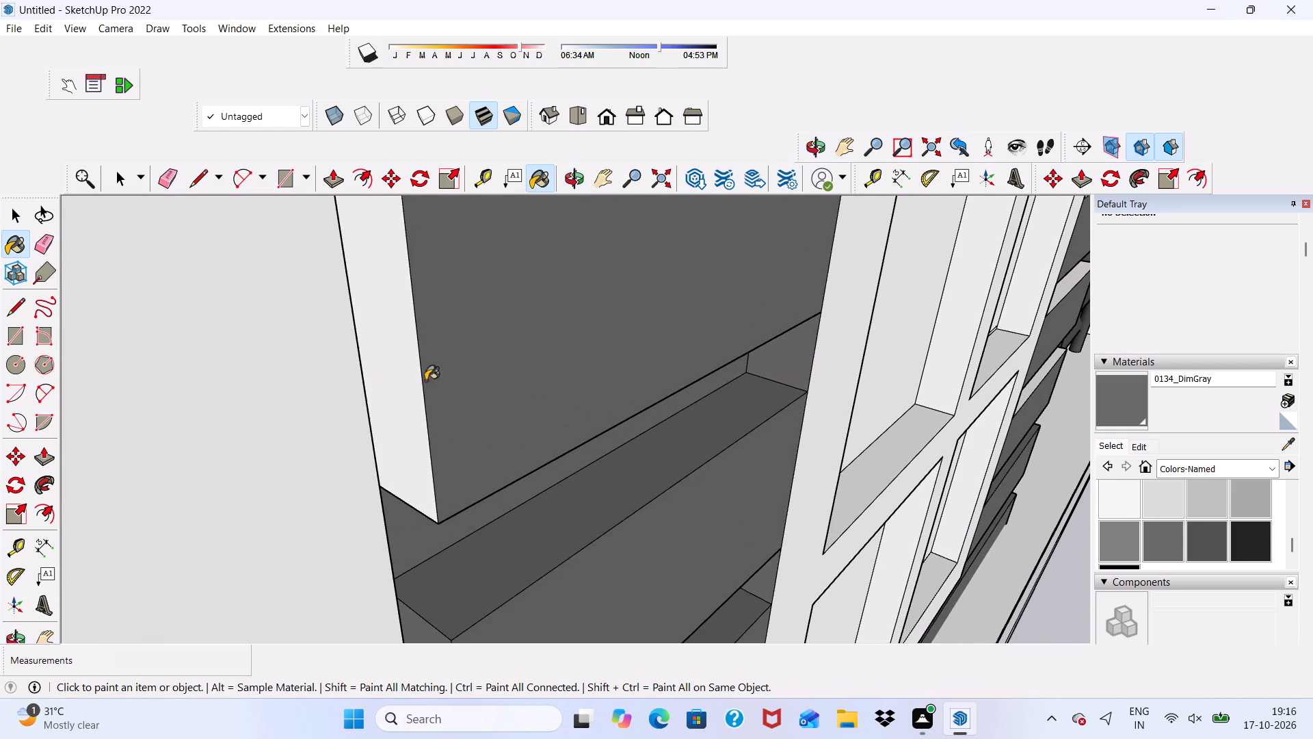
{"action": "left_click", "coordinate": [399, 378]}
{"action": "scroll", "coordinate": [347, 447], "scroll_direction": "down", "scroll_amount": 5}
{"action": "scroll", "coordinate": [432, 237], "scroll_direction": "up", "scroll_amount": 4}
{"action": "left_click", "coordinate": [389, 216]}
{"action": "scroll", "coordinate": [363, 317], "scroll_direction": "down", "scroll_amount": 3}
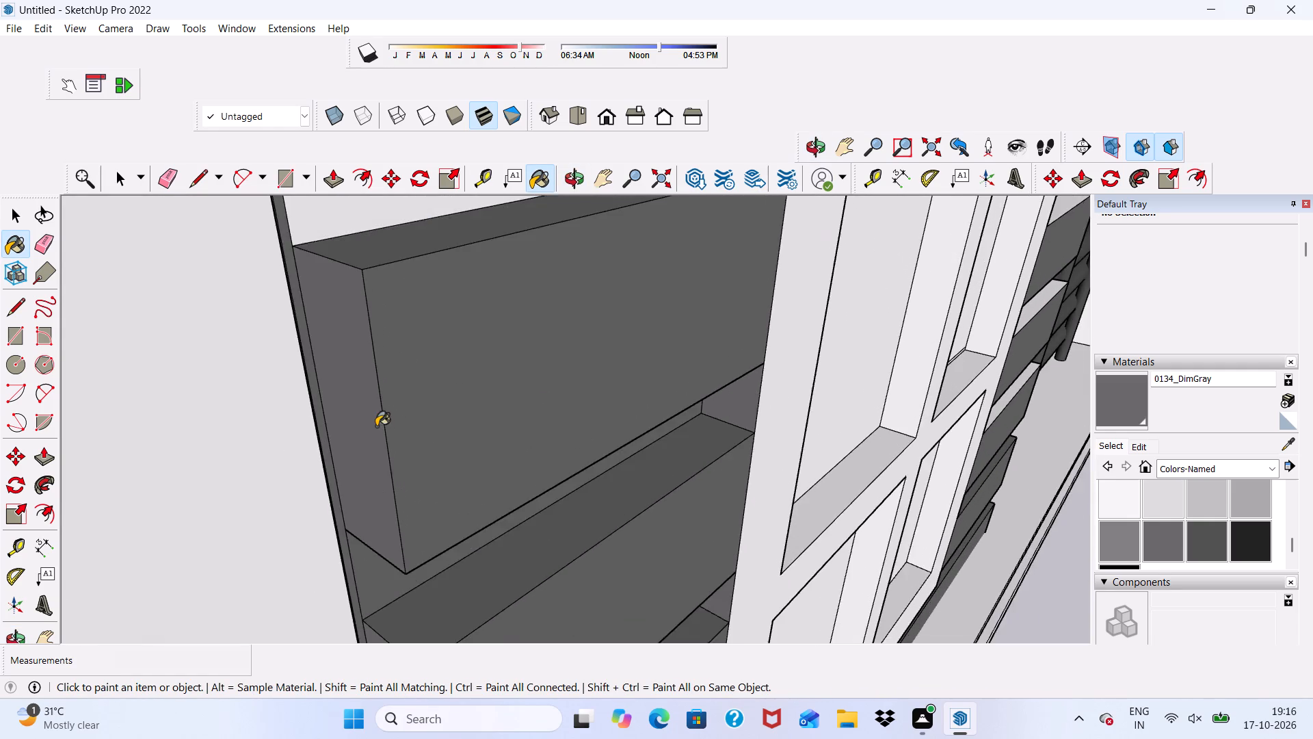
{"action": "scroll", "coordinate": [376, 426], "scroll_direction": "down", "scroll_amount": 8}
{"action": "scroll", "coordinate": [397, 339], "scroll_direction": "up", "scroll_amount": 1}
{"action": "left_click", "coordinate": [392, 326]}
{"action": "scroll", "coordinate": [609, 292], "scroll_direction": "up", "scroll_amount": 3}
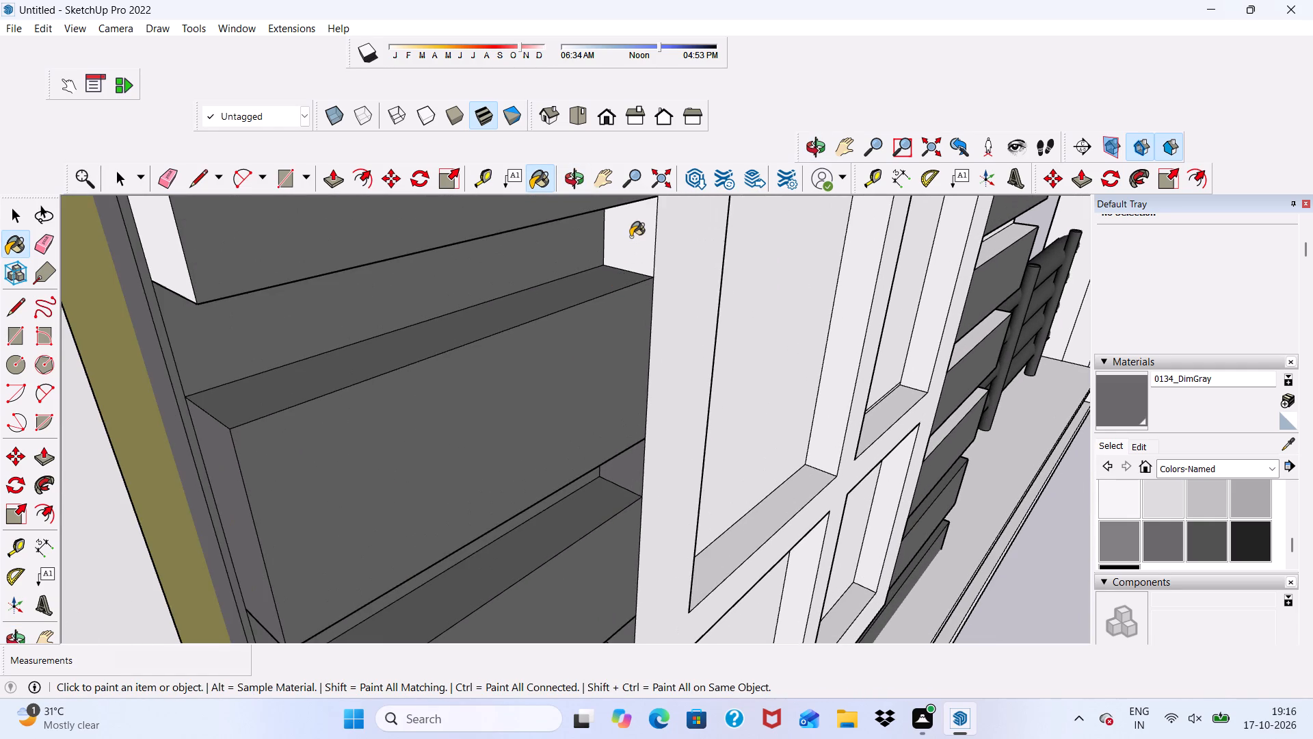
{"action": "left_click", "coordinate": [631, 237]}
{"action": "scroll", "coordinate": [219, 437], "scroll_direction": "down", "scroll_amount": 10}
{"action": "scroll", "coordinate": [174, 324], "scroll_direction": "up", "scroll_amount": 4}
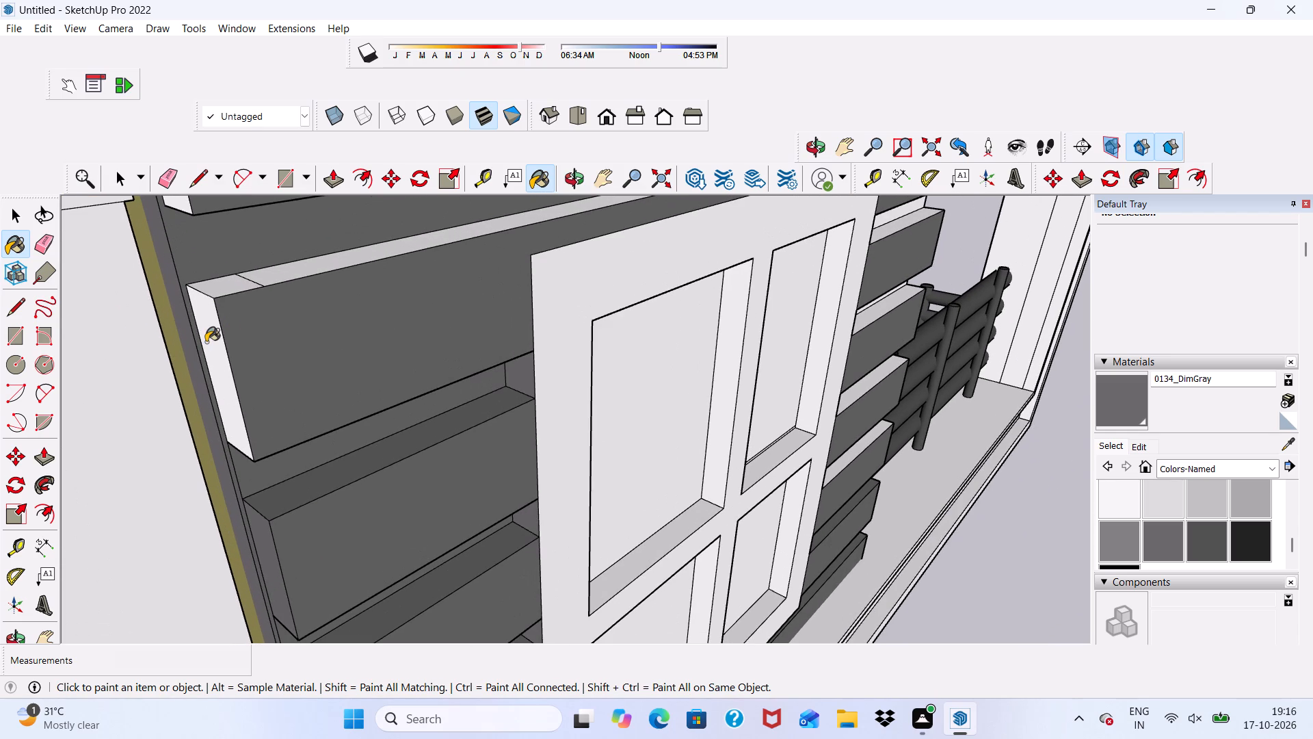
Paint the ends and tops of the two uppermost siding boards above the window with 0134_DimGray.
{"action": "left_click", "coordinate": [206, 342]}
{"action": "left_click", "coordinate": [216, 293]}
{"action": "left_click", "coordinate": [269, 279]}
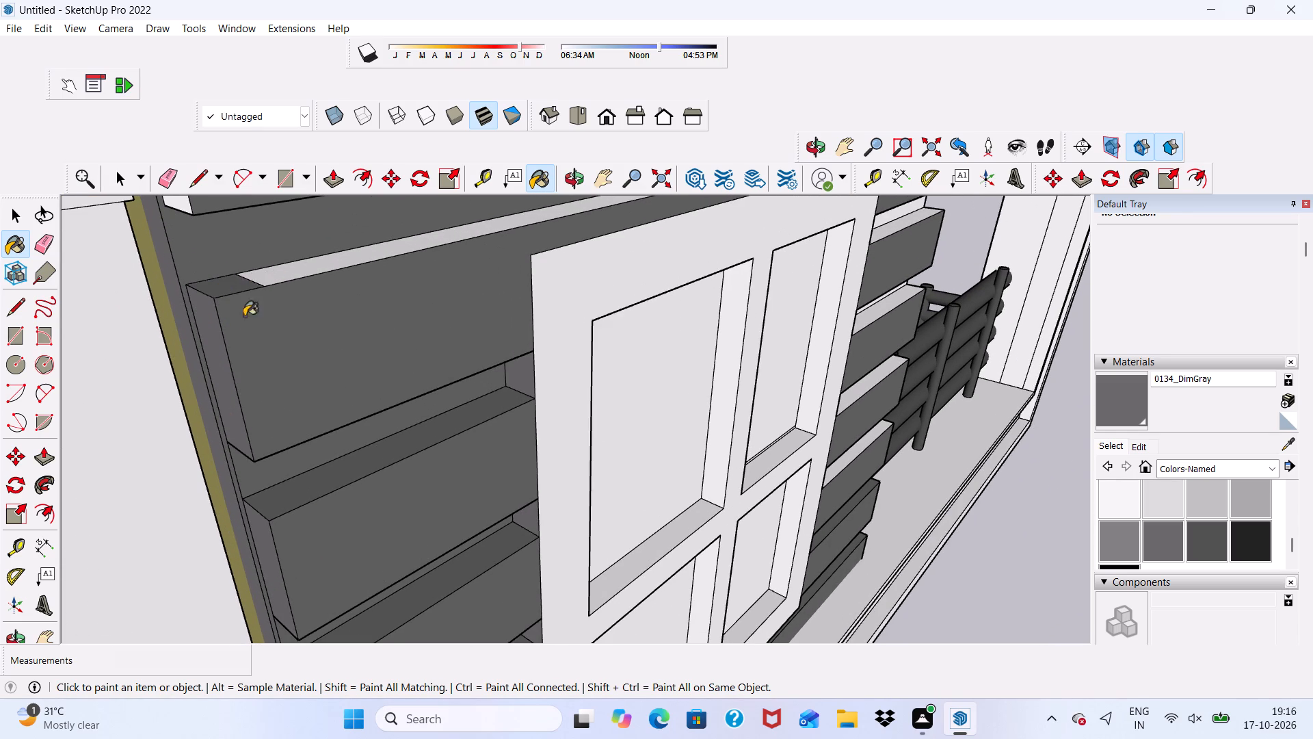
{"action": "scroll", "coordinate": [171, 438], "scroll_direction": "down", "scroll_amount": 12}
{"action": "middle_click_drag", "start_coordinate": [362, 537], "coordinate": [339, 488]}
{"action": "scroll", "coordinate": [209, 301], "scroll_direction": "up", "scroll_amount": 6}
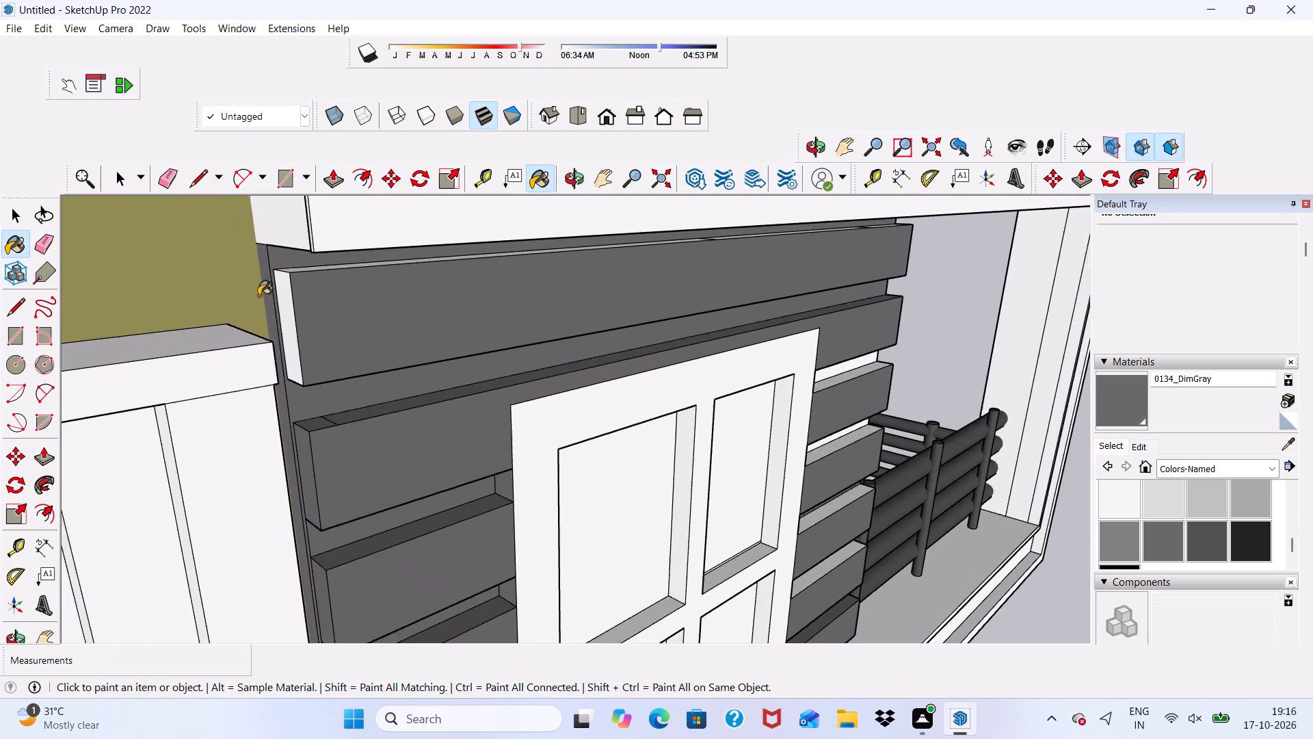
{"action": "scroll", "coordinate": [258, 296], "scroll_direction": "up", "scroll_amount": 2}
{"action": "left_click", "coordinate": [283, 302]}
{"action": "scroll", "coordinate": [287, 281], "scroll_direction": "up", "scroll_amount": 11}
{"action": "left_click", "coordinate": [301, 254]}
{"action": "scroll", "coordinate": [248, 304], "scroll_direction": "down", "scroll_amount": 12}
Paint the undersides of the upper siding boards on the window's side away from the railing with 0134_DimGray.
{"action": "middle_click_drag", "start_coordinate": [414, 477], "coordinate": [194, 343]}
{"action": "middle_click_drag", "start_coordinate": [286, 262], "coordinate": [313, 159]}
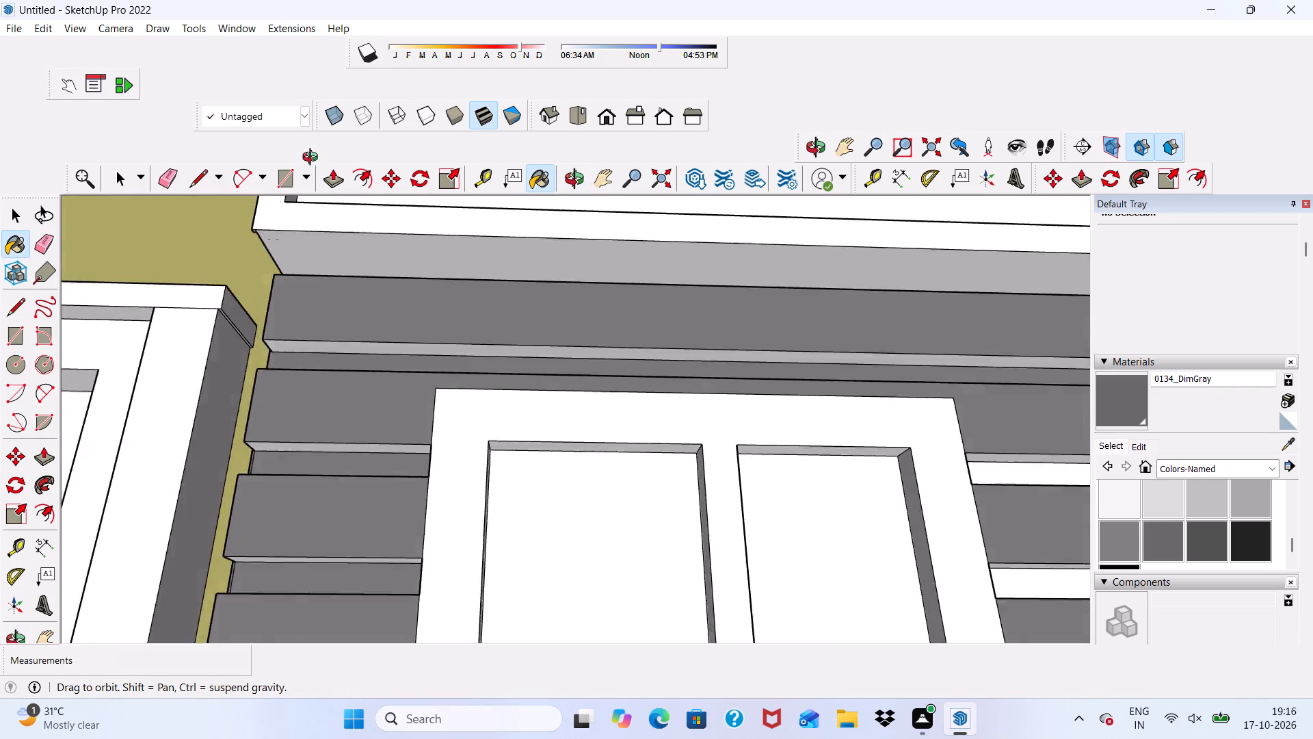
{"action": "middle_click_drag", "start_coordinate": [313, 159], "coordinate": [345, 0]}
{"action": "scroll", "coordinate": [274, 345], "scroll_direction": "up", "scroll_amount": 4}
{"action": "left_click", "coordinate": [310, 293]}
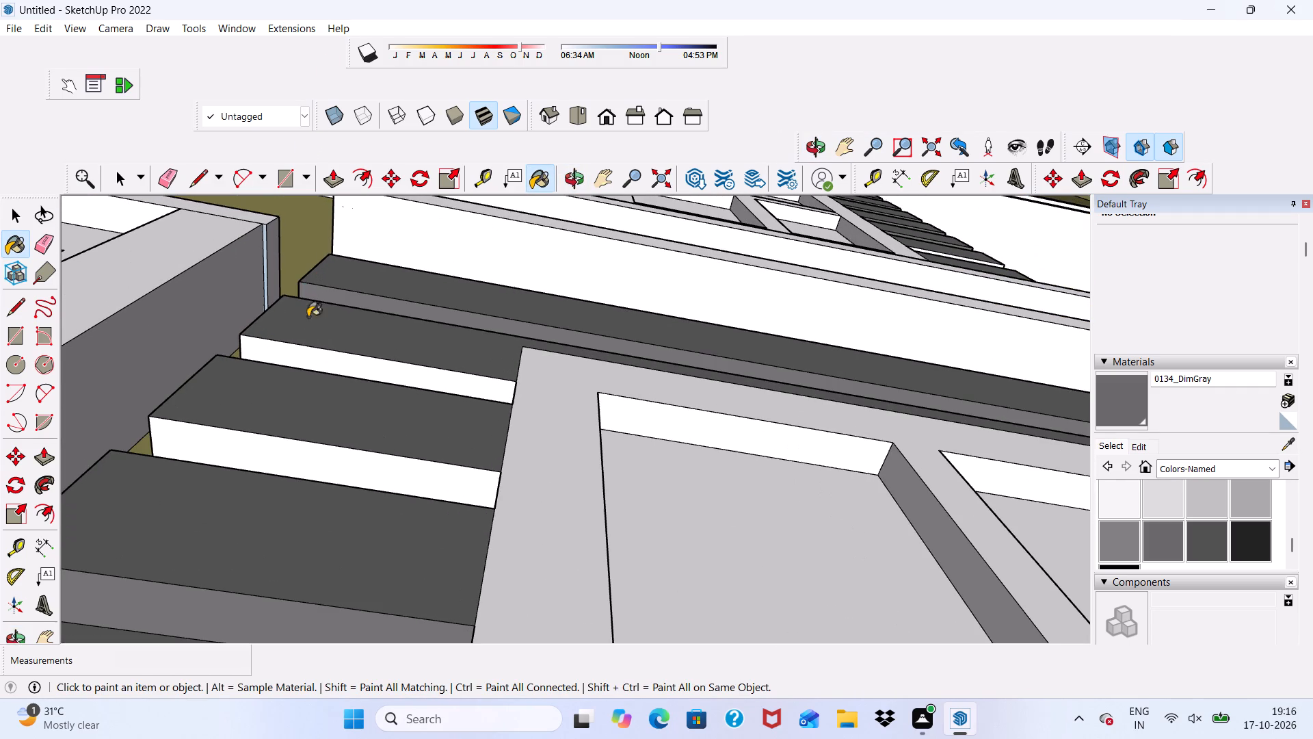
{"action": "left_click", "coordinate": [297, 352]}
{"action": "left_click_drag", "start_coordinate": [282, 436], "coordinate": [281, 459]}
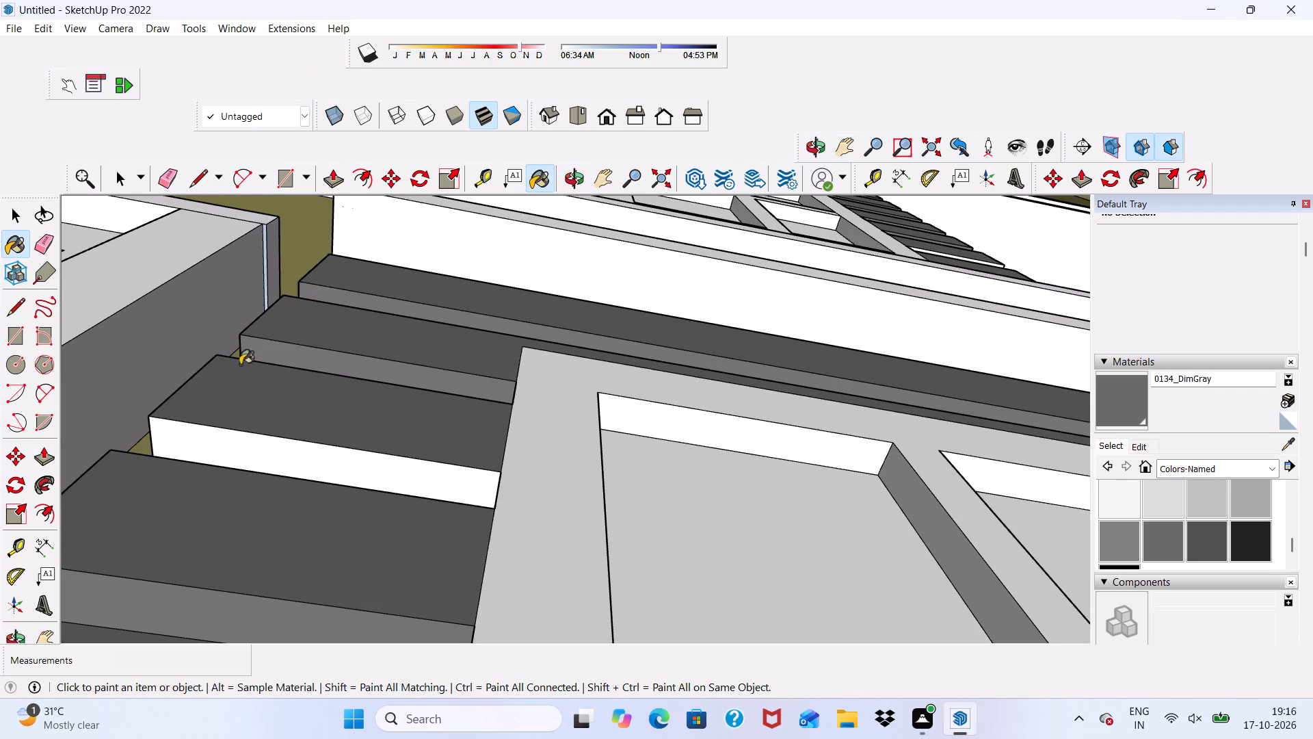
{"action": "scroll", "coordinate": [224, 363], "scroll_direction": "down", "scroll_amount": 12}
Paint the undersides of the four upper unpainted siding boards on the window's railing side with 0134_DimGray.
{"action": "scroll", "coordinate": [713, 527], "scroll_direction": "up", "scroll_amount": 9}
{"action": "left_click", "coordinate": [675, 415]}
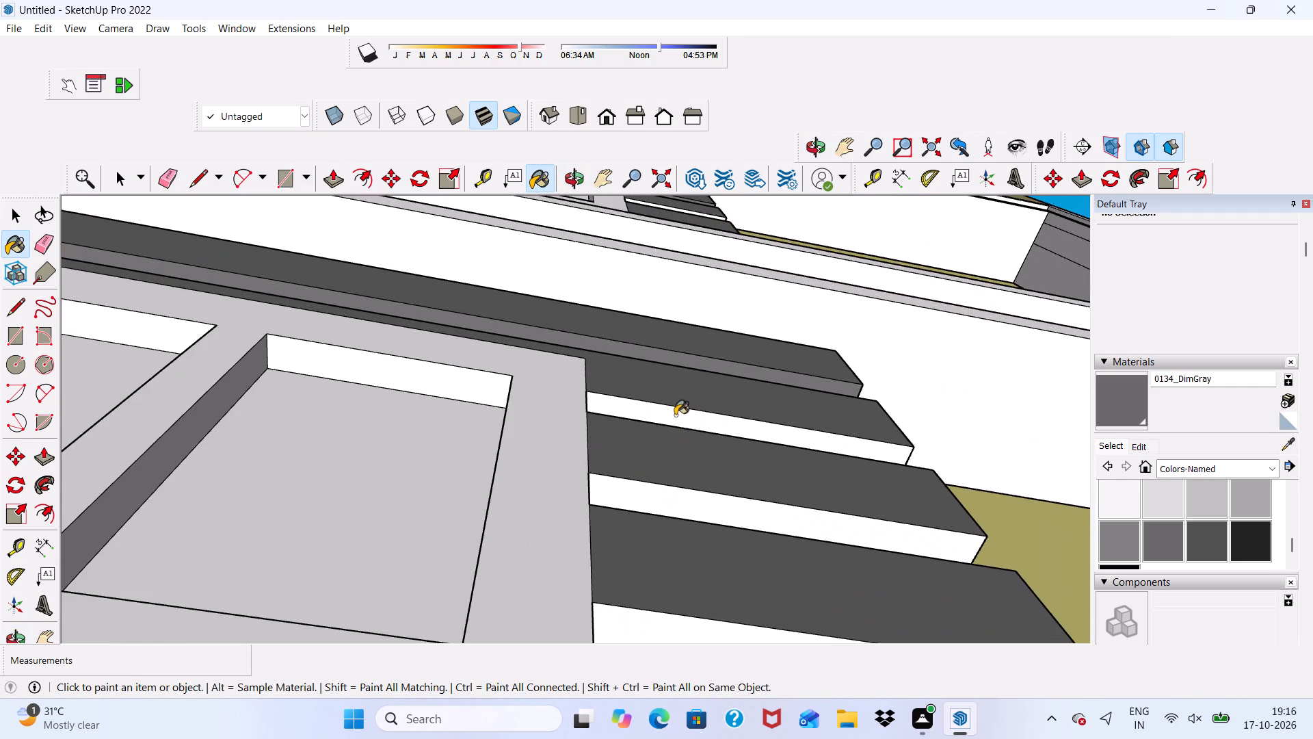
{"action": "left_click", "coordinate": [661, 495]}
{"action": "scroll", "coordinate": [624, 450], "scroll_direction": "down", "scroll_amount": 11}
{"action": "scroll", "coordinate": [609, 601], "scroll_direction": "up", "scroll_amount": 3}
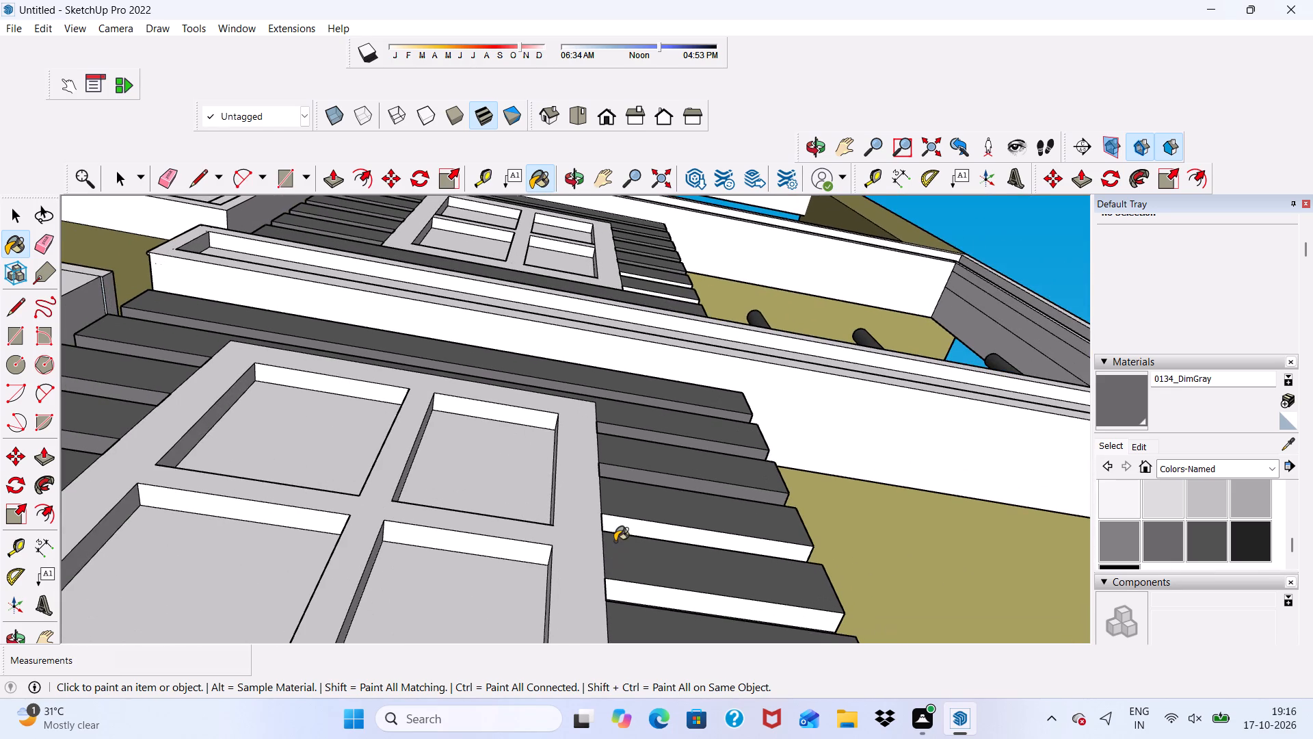
{"action": "left_click", "coordinate": [626, 521]}
{"action": "left_click", "coordinate": [635, 594]}
{"action": "scroll", "coordinate": [577, 305], "scroll_direction": "down", "scroll_amount": 4}
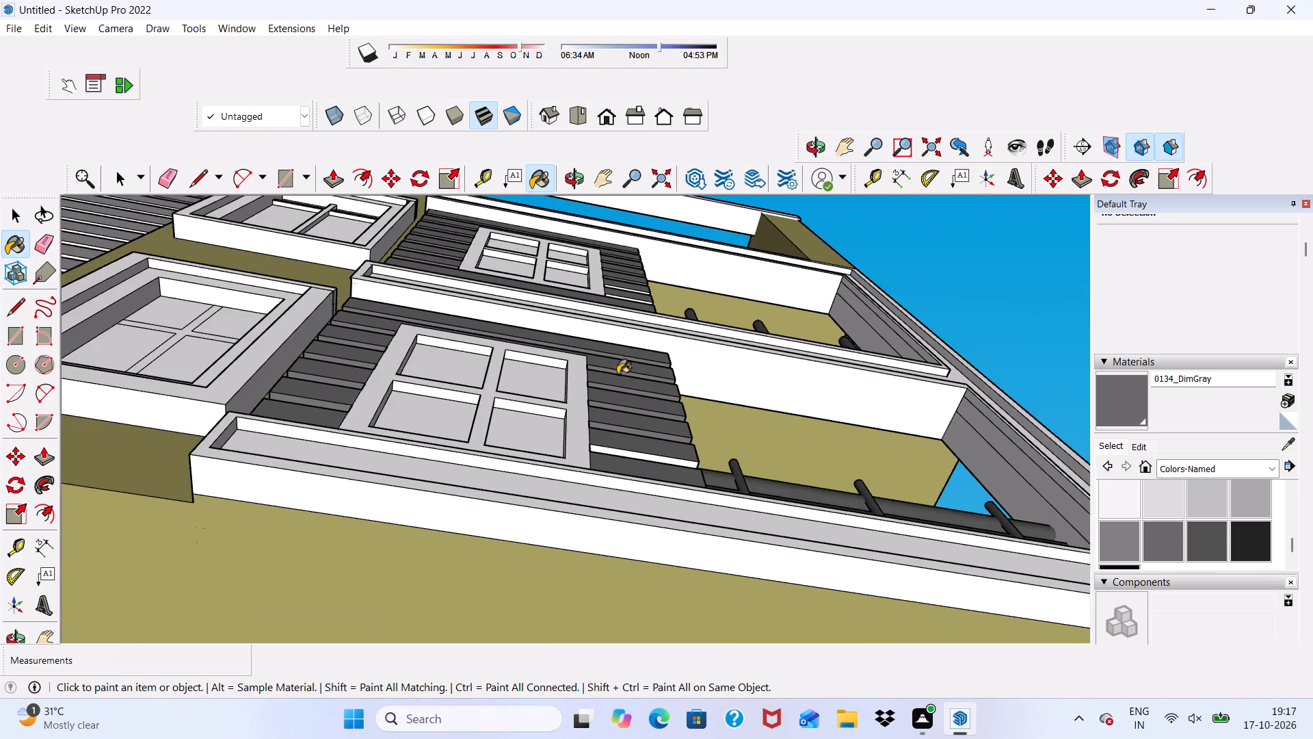
Paint the undersides of the two lowest siding boards on the window's railing side with 0134_DimGray.
{"action": "scroll", "coordinate": [618, 374], "scroll_direction": "down", "scroll_amount": 5}
{"action": "scroll", "coordinate": [618, 443], "scroll_direction": "up", "scroll_amount": 2}
{"action": "middle_click_drag", "start_coordinate": [618, 443], "coordinate": [592, 526]}
{"action": "scroll", "coordinate": [618, 448], "scroll_direction": "down", "scroll_amount": 1}
{"action": "scroll", "coordinate": [622, 515], "scroll_direction": "up", "scroll_amount": 6}
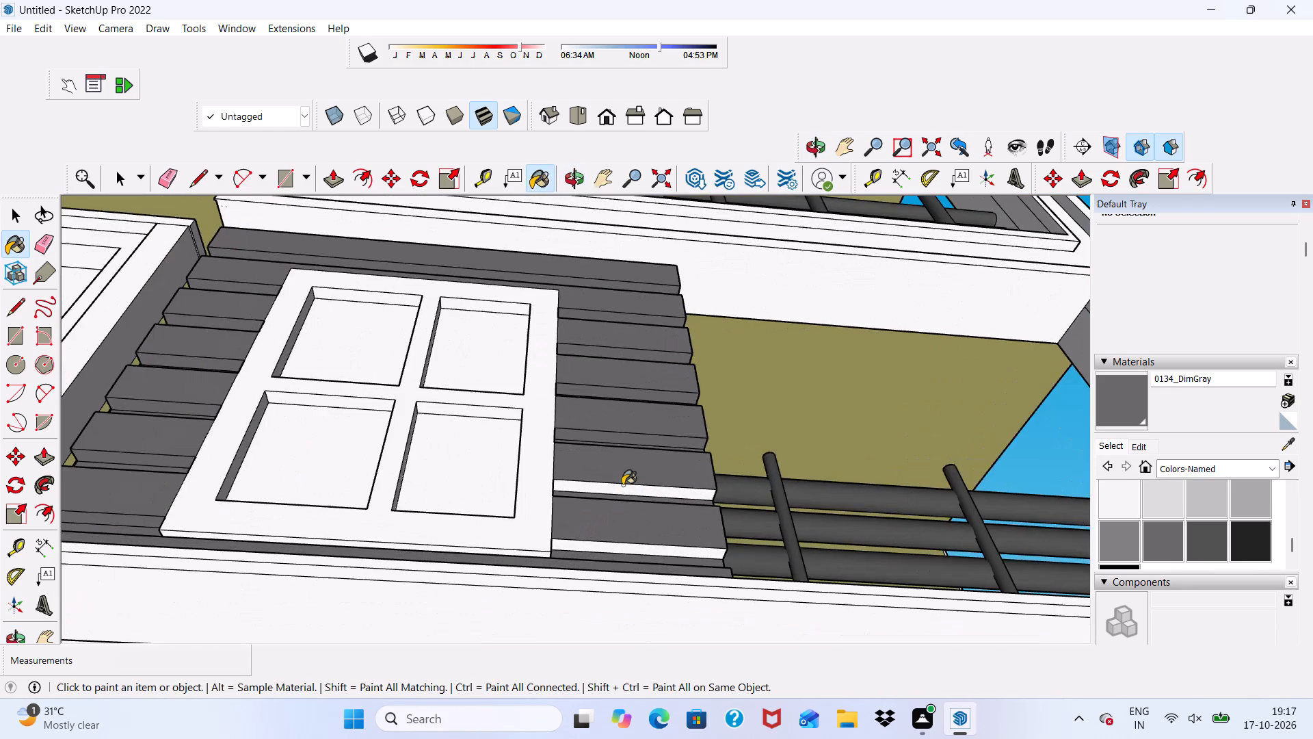
{"action": "left_click", "coordinate": [622, 485]}
{"action": "scroll", "coordinate": [620, 493], "scroll_direction": "up", "scroll_amount": 3}
{"action": "left_click", "coordinate": [591, 571]}
{"action": "scroll", "coordinate": [579, 398], "scroll_direction": "down", "scroll_amount": 5}
Paint the two white recesses between the upper siding boards on the window's railing side with 0134_DimGray.
{"action": "middle_click_drag", "start_coordinate": [570, 534], "coordinate": [399, 738]}
{"action": "scroll", "coordinate": [531, 437], "scroll_direction": "up", "scroll_amount": 2}
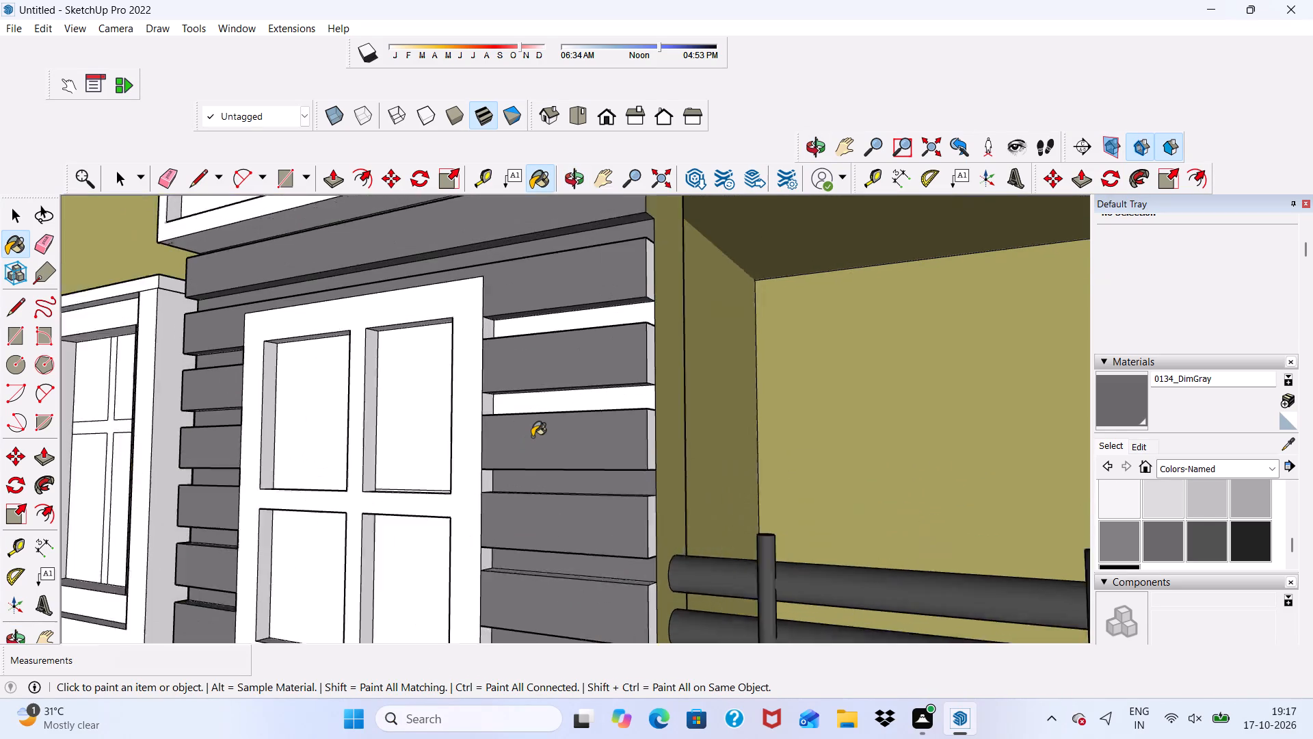
{"action": "scroll", "coordinate": [532, 437], "scroll_direction": "up", "scroll_amount": 6}
{"action": "left_click", "coordinate": [528, 395]}
{"action": "left_click", "coordinate": [517, 273]}
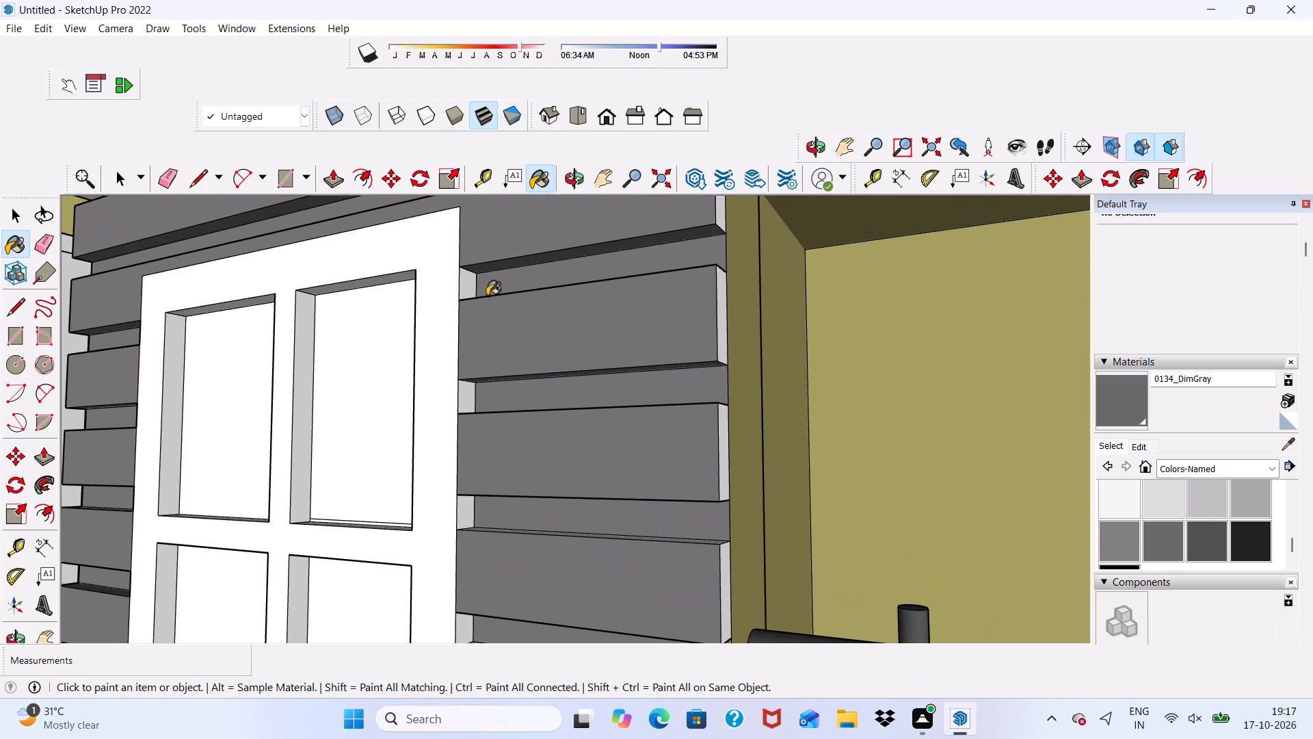
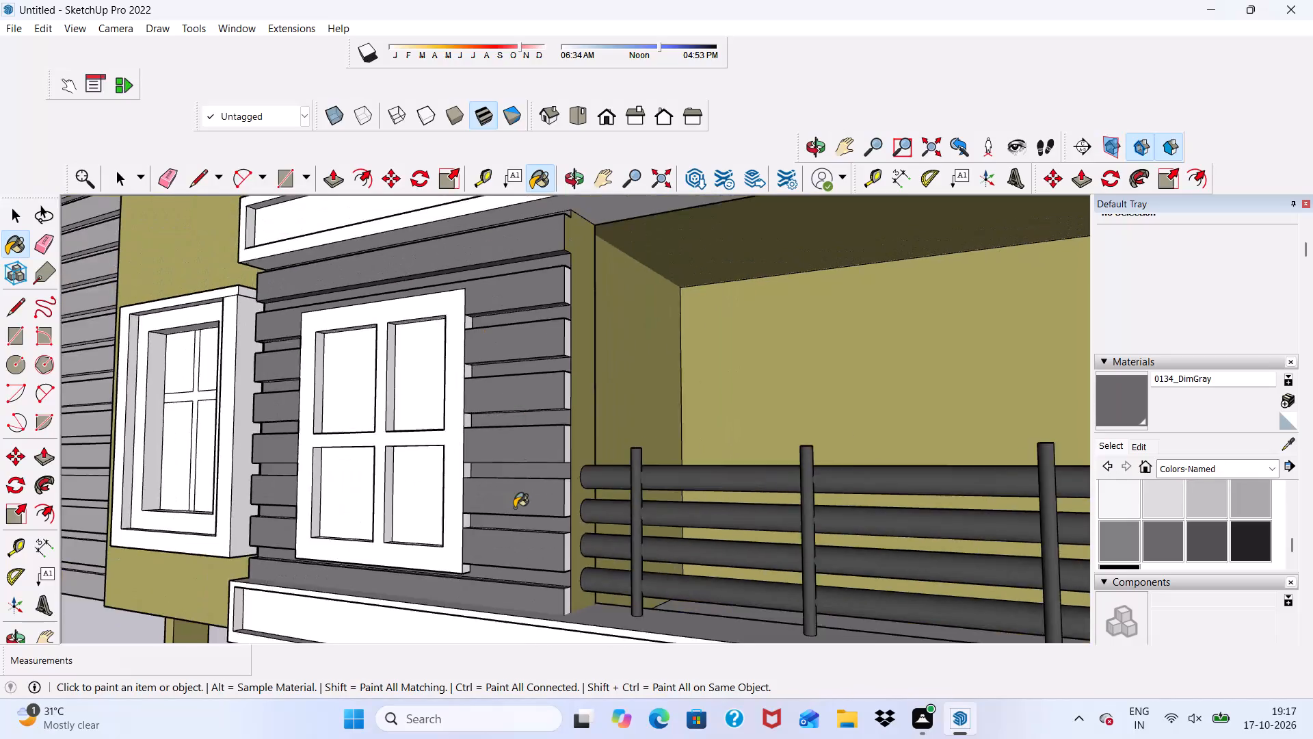
Paint the balcony-side end faces of the lower siding boards beside the four-pane window with 0134_DimGray.
{"action": "scroll", "coordinate": [514, 508], "scroll_direction": "up", "scroll_amount": 6}
{"action": "scroll", "coordinate": [519, 513], "scroll_direction": "down", "scroll_amount": 2}
{"action": "scroll", "coordinate": [630, 624], "scroll_direction": "up", "scroll_amount": 6}
{"action": "scroll", "coordinate": [528, 404], "scroll_direction": "down", "scroll_amount": 7}
{"action": "scroll", "coordinate": [554, 608], "scroll_direction": "up", "scroll_amount": 8}
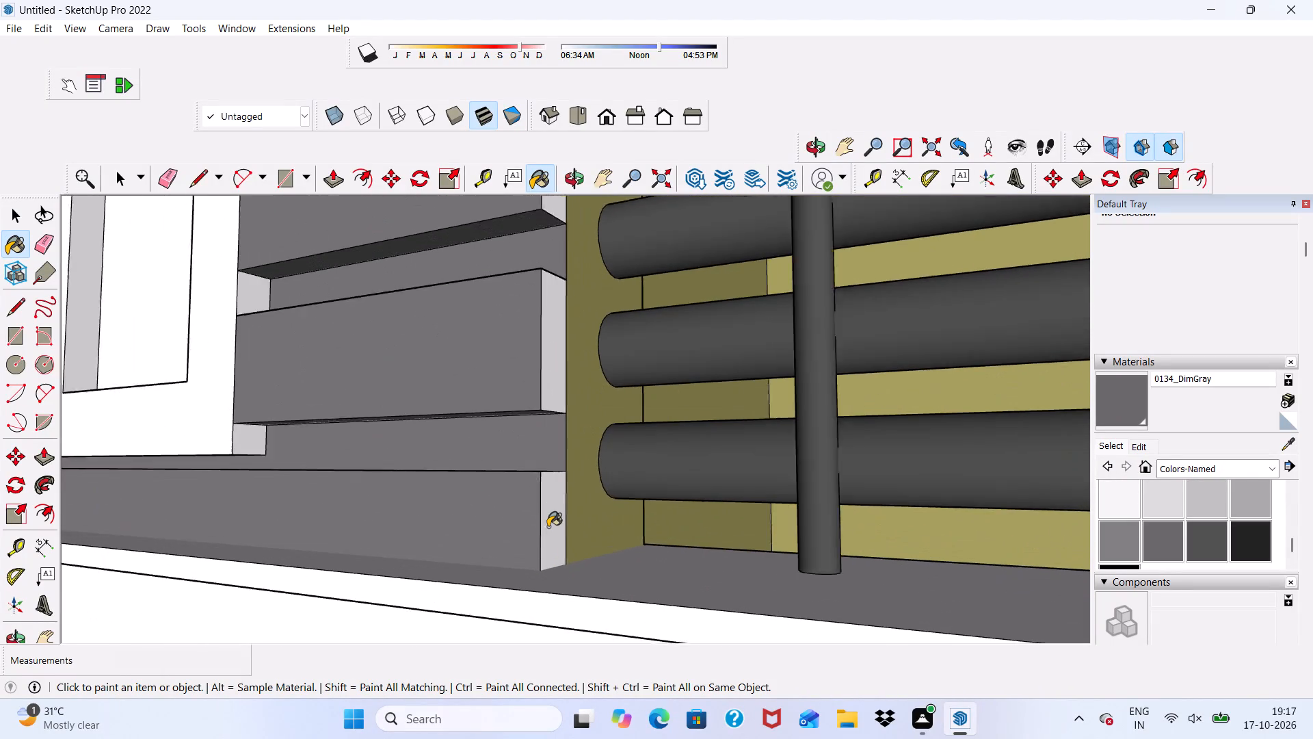
{"action": "scroll", "coordinate": [548, 527], "scroll_direction": "up", "scroll_amount": 2}
{"action": "left_click", "coordinate": [548, 527]}
{"action": "left_click", "coordinate": [548, 346]}
{"action": "scroll", "coordinate": [546, 349], "scroll_direction": "down", "scroll_amount": 15}
{"action": "scroll", "coordinate": [581, 415], "scroll_direction": "up", "scroll_amount": 5}
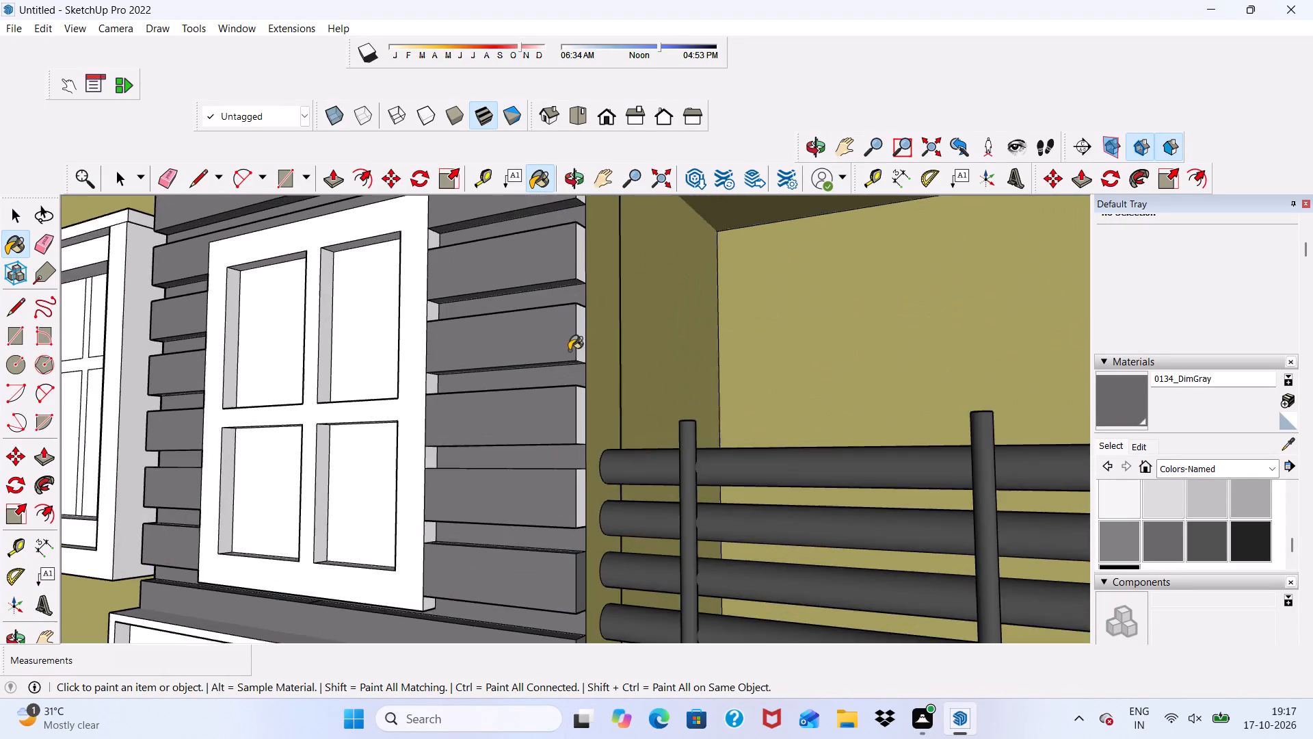
{"action": "scroll", "coordinate": [569, 350], "scroll_direction": "up", "scroll_amount": 10}
{"action": "left_click", "coordinate": [587, 560]}
{"action": "scroll", "coordinate": [576, 542], "scroll_direction": "up", "scroll_amount": 6}
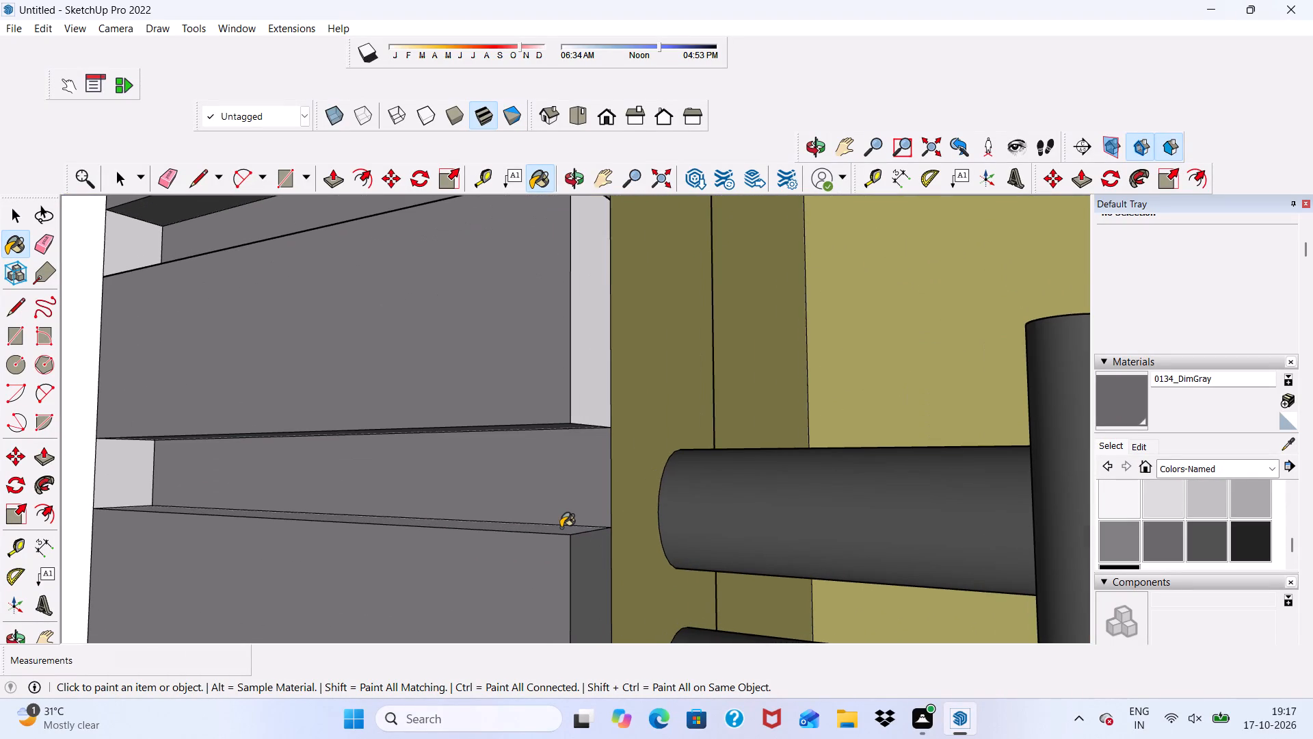
{"action": "left_click", "coordinate": [561, 528]}
{"action": "left_click", "coordinate": [594, 398]}
{"action": "scroll", "coordinate": [578, 420], "scroll_direction": "down", "scroll_amount": 12}
{"action": "scroll", "coordinate": [577, 359], "scroll_direction": "up", "scroll_amount": 2}
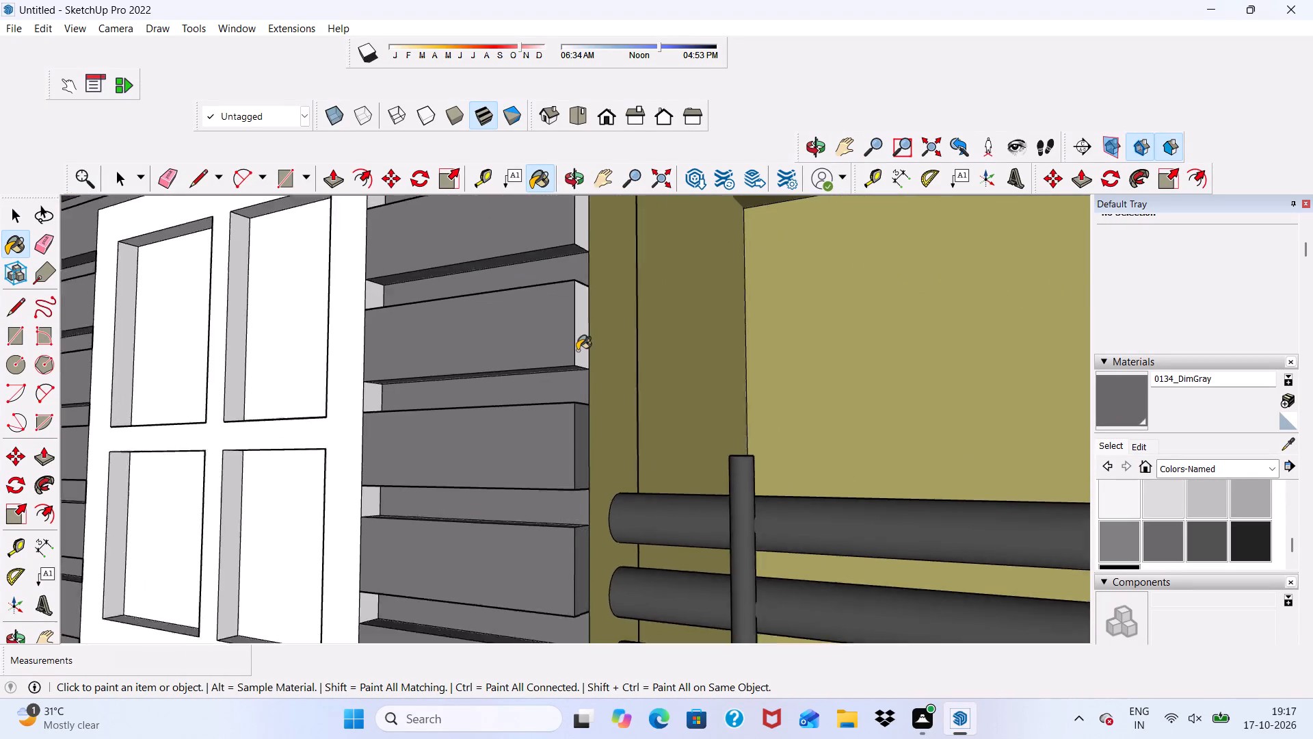
{"action": "scroll", "coordinate": [577, 350], "scroll_direction": "up", "scroll_amount": 4}
{"action": "left_click", "coordinate": [577, 346]}
Paint the top edges and balcony-side end faces of the upper siding boards beside the four-pane window 0134_DimGray.
{"action": "scroll", "coordinate": [572, 385], "scroll_direction": "down", "scroll_amount": 1}
{"action": "middle_click_drag", "start_coordinate": [572, 385], "coordinate": [578, 519]}
{"action": "scroll", "coordinate": [578, 519], "scroll_direction": "up", "scroll_amount": 3}
{"action": "left_click", "coordinate": [573, 513]}
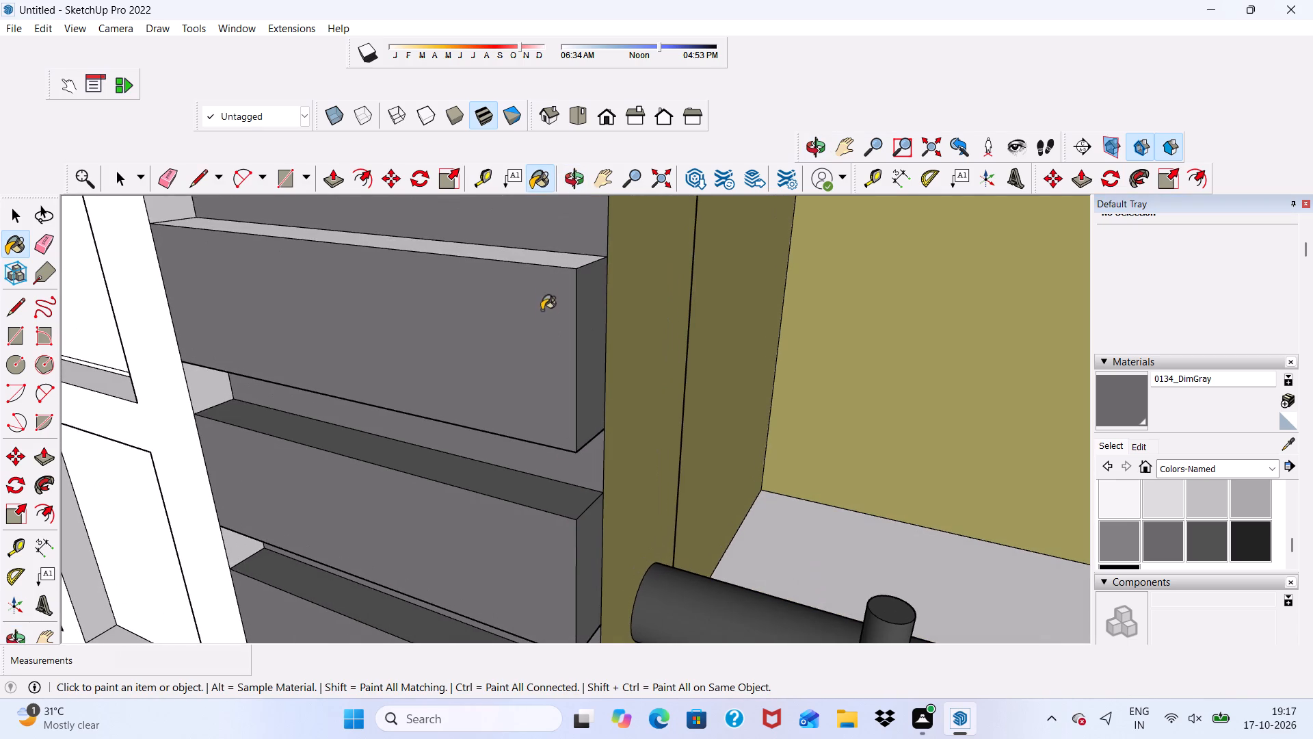
{"action": "left_click", "coordinate": [548, 253]}
{"action": "scroll", "coordinate": [538, 289], "scroll_direction": "down", "scroll_amount": 13}
{"action": "scroll", "coordinate": [556, 283], "scroll_direction": "up", "scroll_amount": 5}
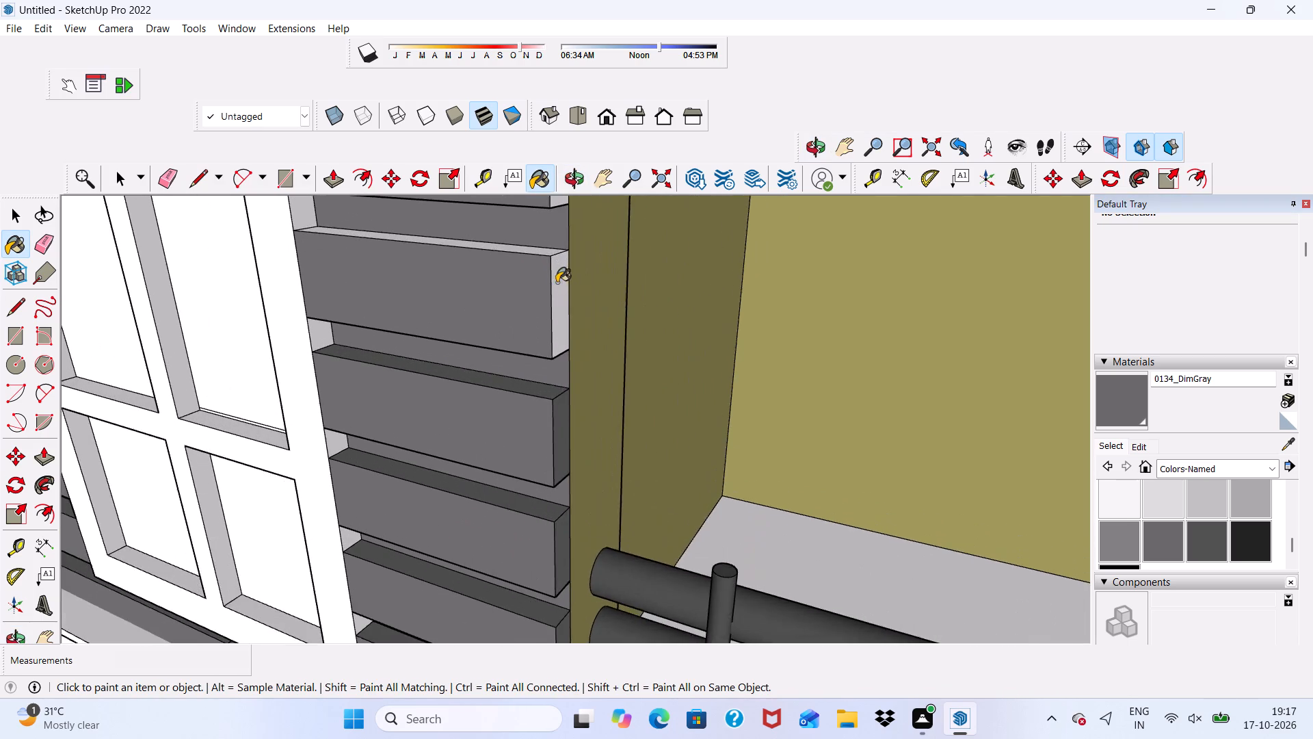
{"action": "left_click", "coordinate": [557, 283]}
{"action": "scroll", "coordinate": [541, 258], "scroll_direction": "up", "scroll_amount": 5}
{"action": "left_click", "coordinate": [542, 250]}
{"action": "scroll", "coordinate": [535, 282], "scroll_direction": "down", "scroll_amount": 7}
{"action": "scroll", "coordinate": [510, 426], "scroll_direction": "down", "scroll_amount": 7}
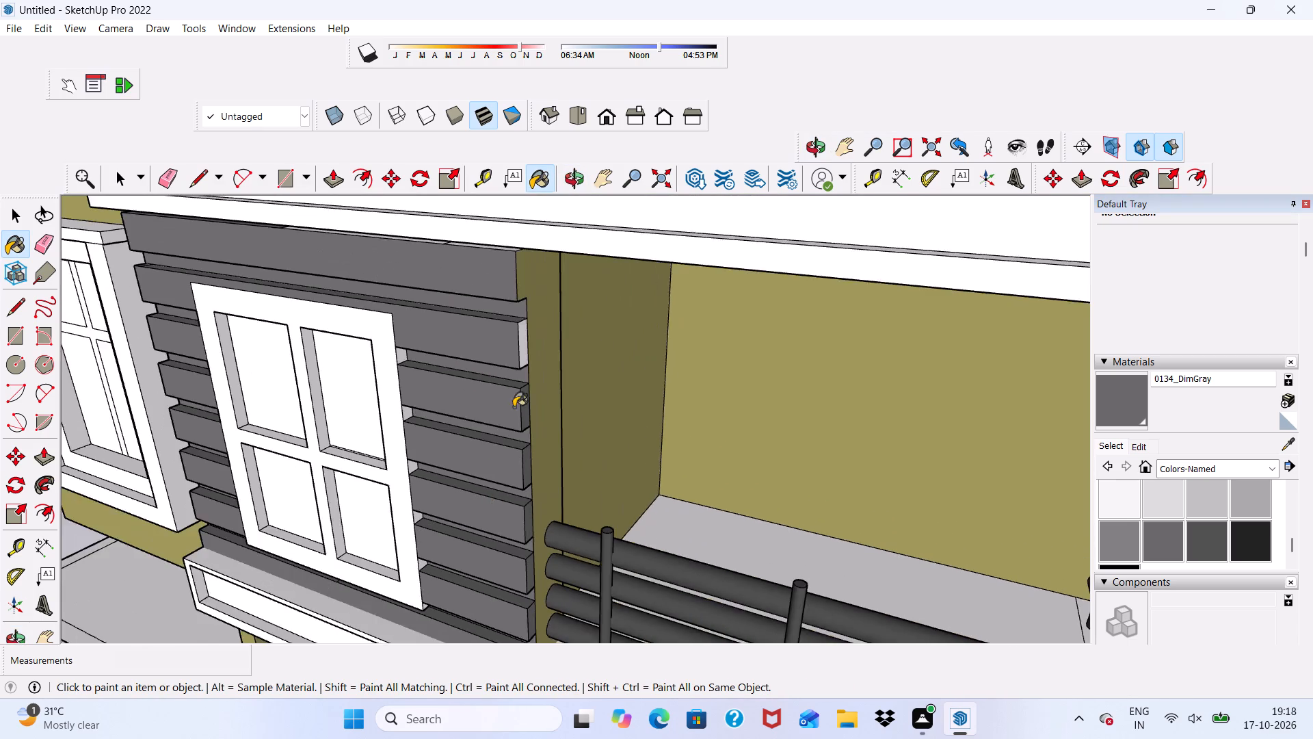
{"action": "scroll", "coordinate": [519, 370], "scroll_direction": "up", "scroll_amount": 5}
{"action": "left_click", "coordinate": [520, 335]}
Paint the small light faces in the gaps between siding boards along the window frame's balcony side 0134_DimGray.
{"action": "scroll", "coordinate": [342, 387], "scroll_direction": "up", "scroll_amount": 4}
{"action": "left_click", "coordinate": [345, 369]}
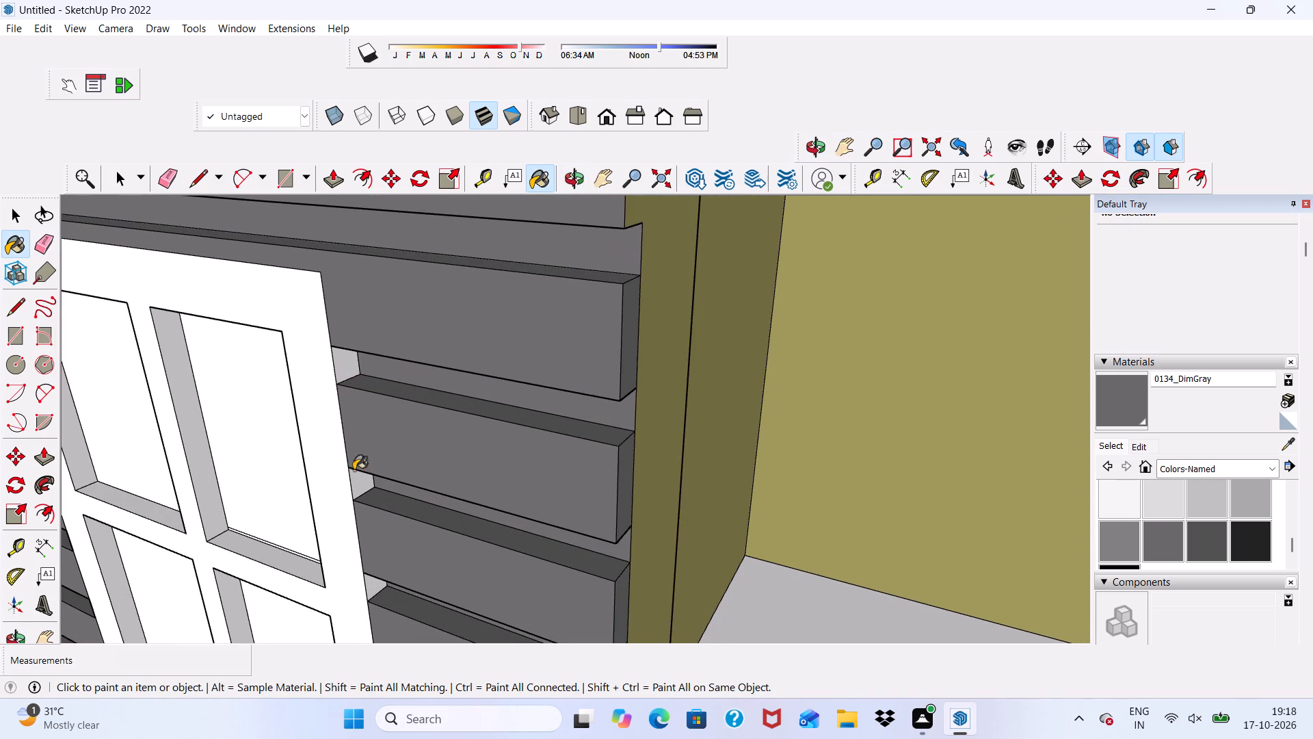
{"action": "left_click", "coordinate": [363, 482]}
{"action": "scroll", "coordinate": [340, 478], "scroll_direction": "down", "scroll_amount": 12}
{"action": "scroll", "coordinate": [367, 545], "scroll_direction": "up", "scroll_amount": 6}
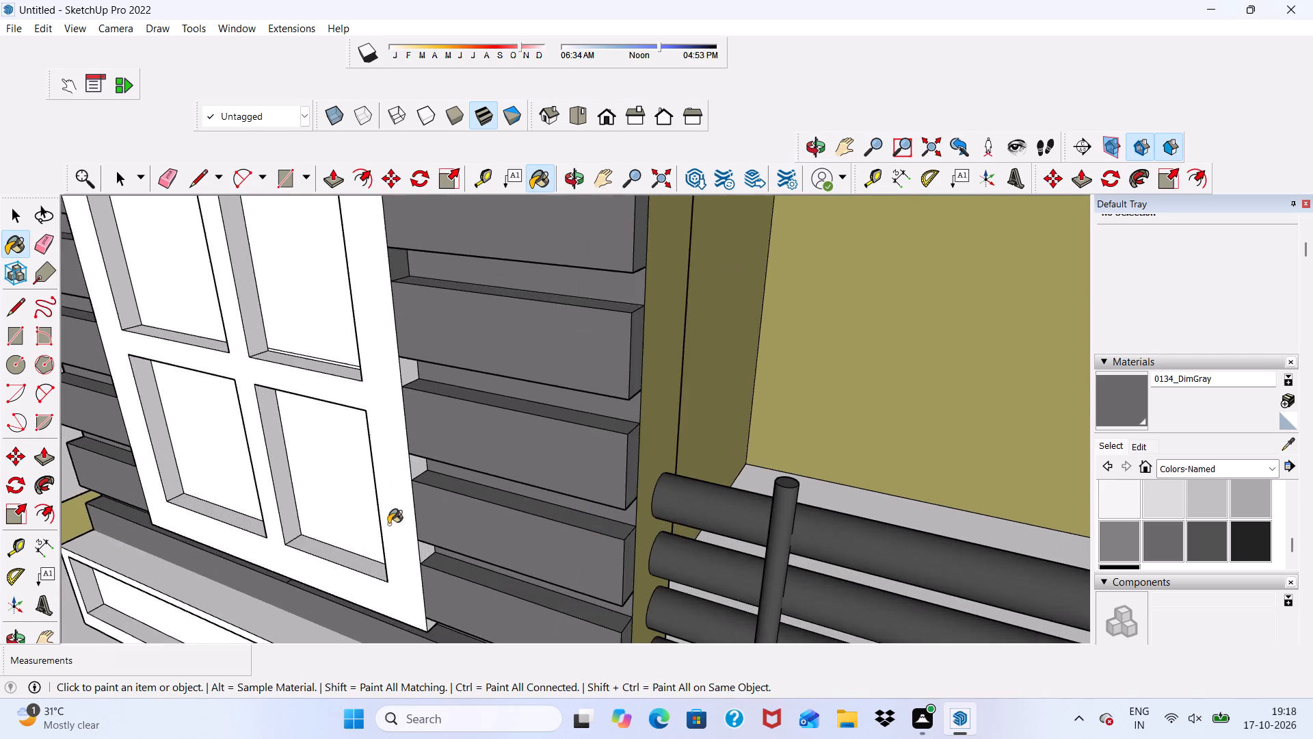
{"action": "scroll", "coordinate": [388, 524], "scroll_direction": "up", "scroll_amount": 10}
{"action": "left_click", "coordinate": [431, 547]}
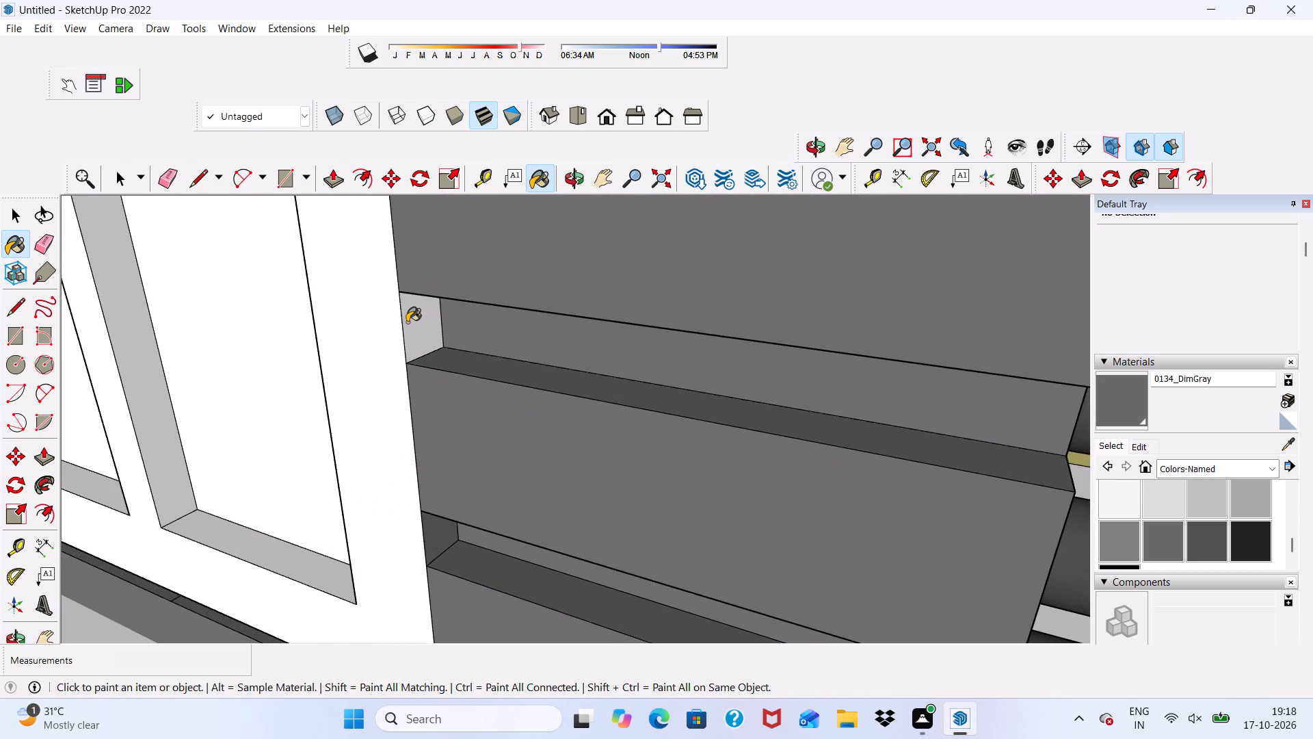
{"action": "left_click", "coordinate": [407, 322]}
{"action": "scroll", "coordinate": [407, 322], "scroll_direction": "down", "scroll_amount": 11}
{"action": "scroll", "coordinate": [431, 425], "scroll_direction": "up", "scroll_amount": 8}
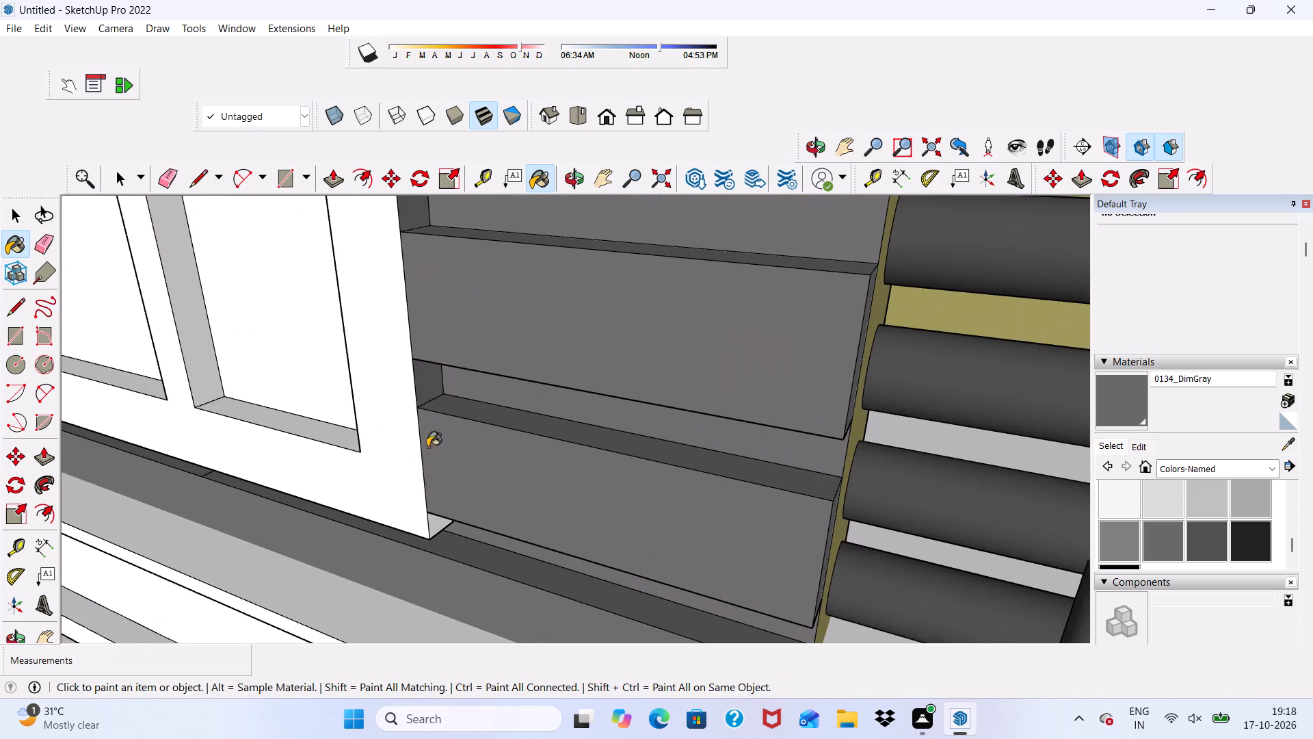
{"action": "scroll", "coordinate": [432, 541], "scroll_direction": "up", "scroll_amount": 4}
{"action": "left_click", "coordinate": [432, 541]}
{"action": "scroll", "coordinate": [433, 538], "scroll_direction": "down", "scroll_amount": 12}
{"action": "scroll", "coordinate": [512, 536], "scroll_direction": "down", "scroll_amount": 1}
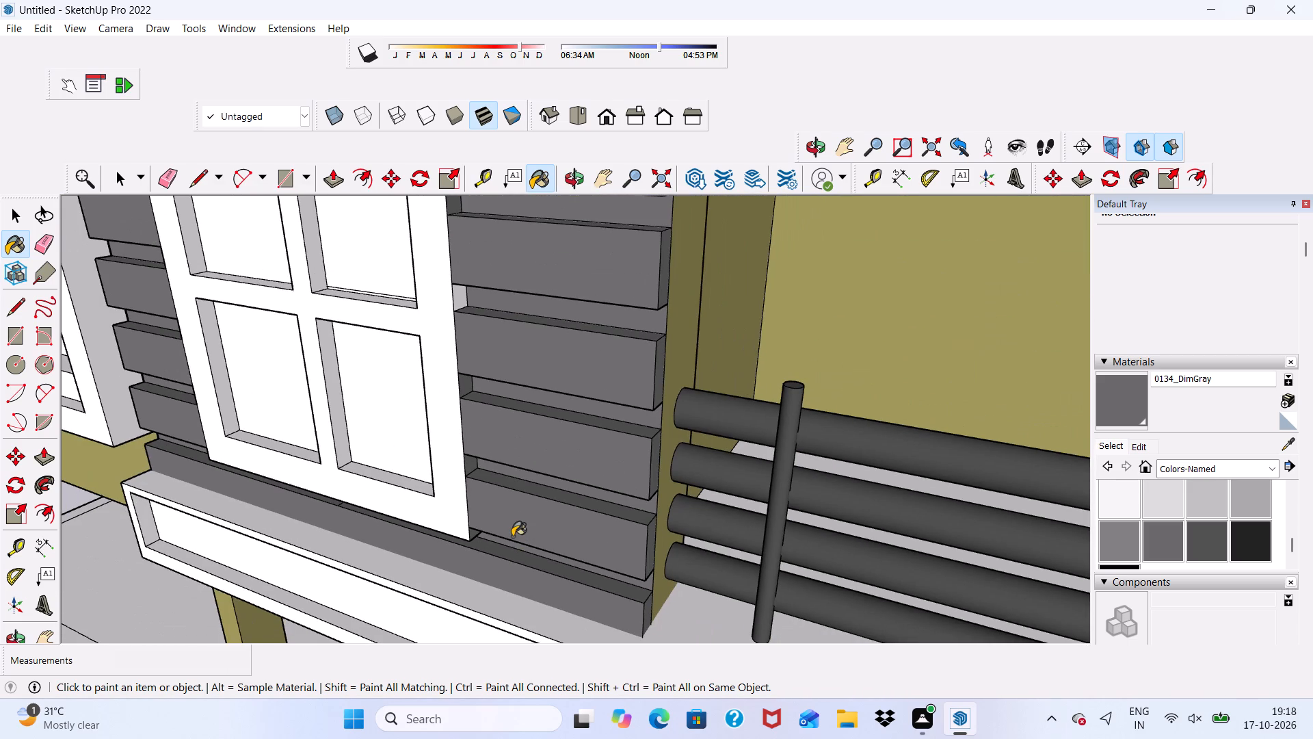
{"action": "scroll", "coordinate": [481, 591], "scroll_direction": "down", "scroll_amount": 6}
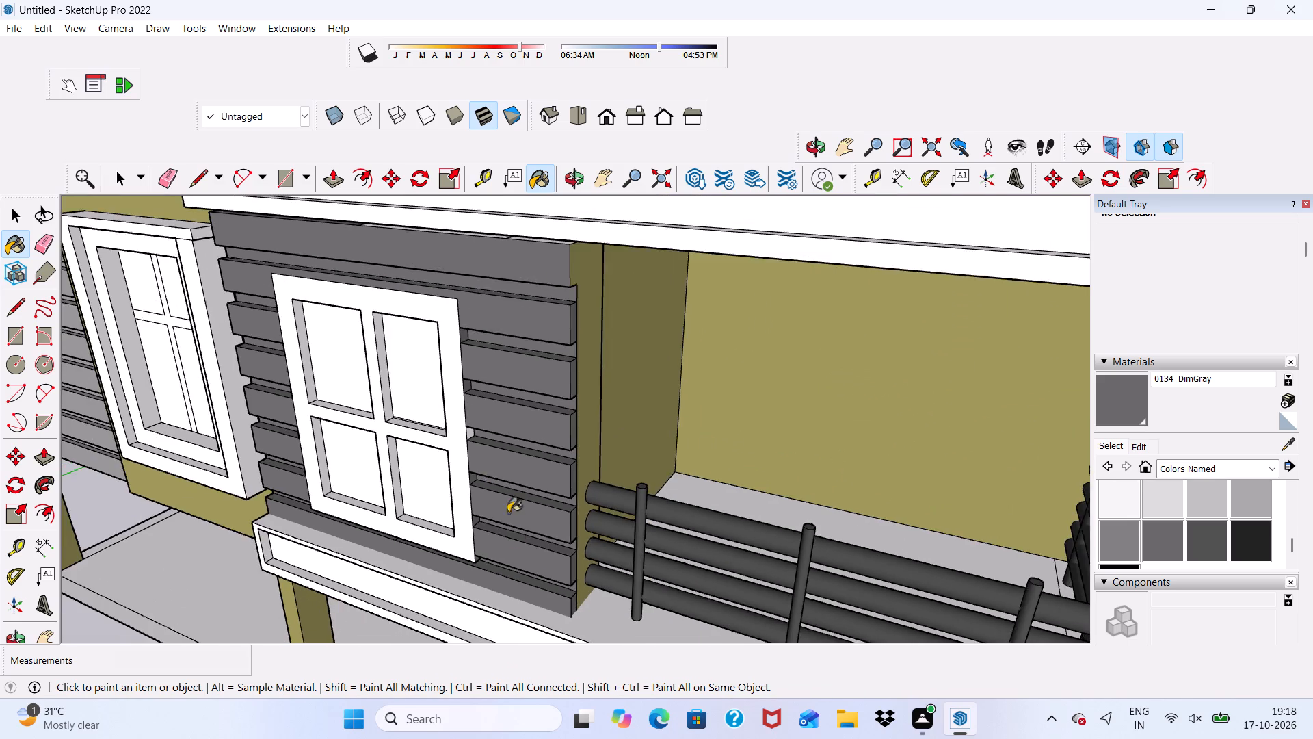
{"action": "scroll", "coordinate": [445, 437], "scroll_direction": "up", "scroll_amount": 11}
{"action": "left_click", "coordinate": [488, 434]}
{"action": "scroll", "coordinate": [489, 447], "scroll_direction": "down", "scroll_amount": 13}
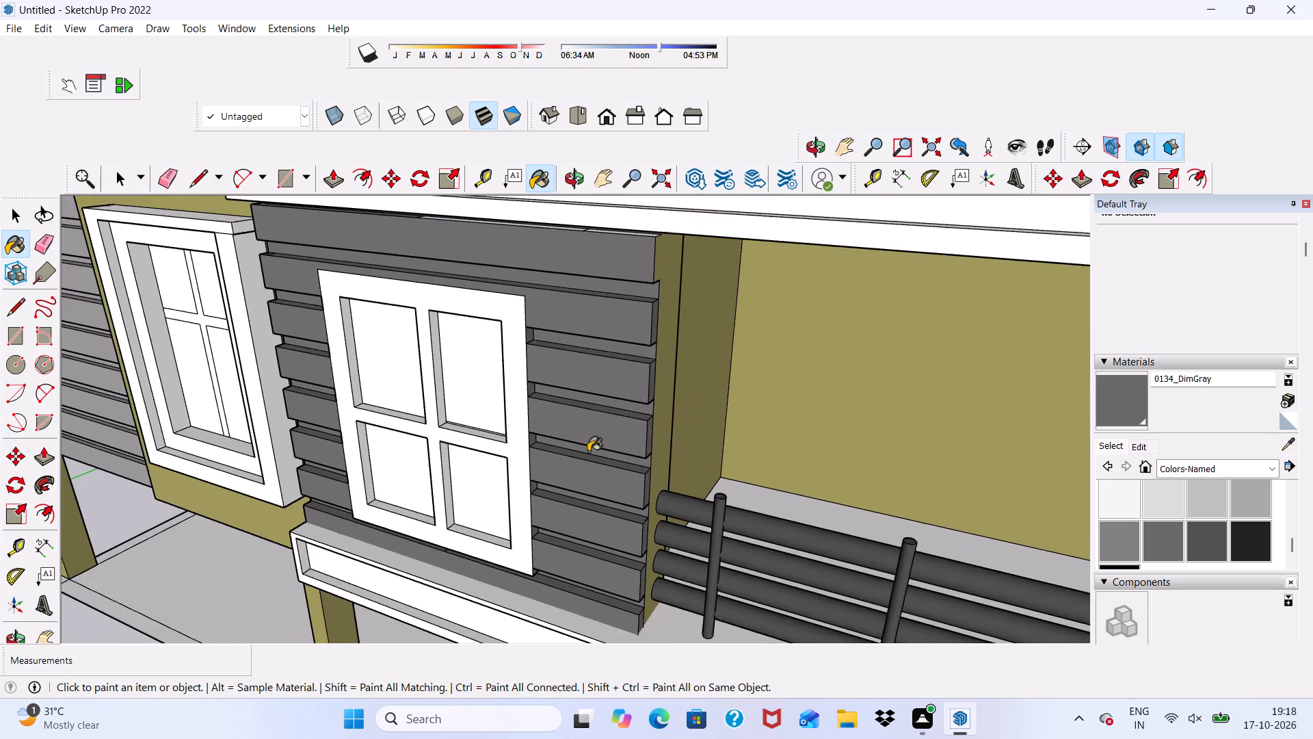
Paint the gap face between the siding boards on the window's opposite side 0134_DimGray.
{"action": "middle_click_drag", "start_coordinate": [588, 452], "coordinate": [952, 413]}
{"action": "scroll", "coordinate": [334, 448], "scroll_direction": "up", "scroll_amount": 14}
{"action": "left_click", "coordinate": [582, 357]}
{"action": "scroll", "coordinate": [579, 378], "scroll_direction": "down", "scroll_amount": 10}
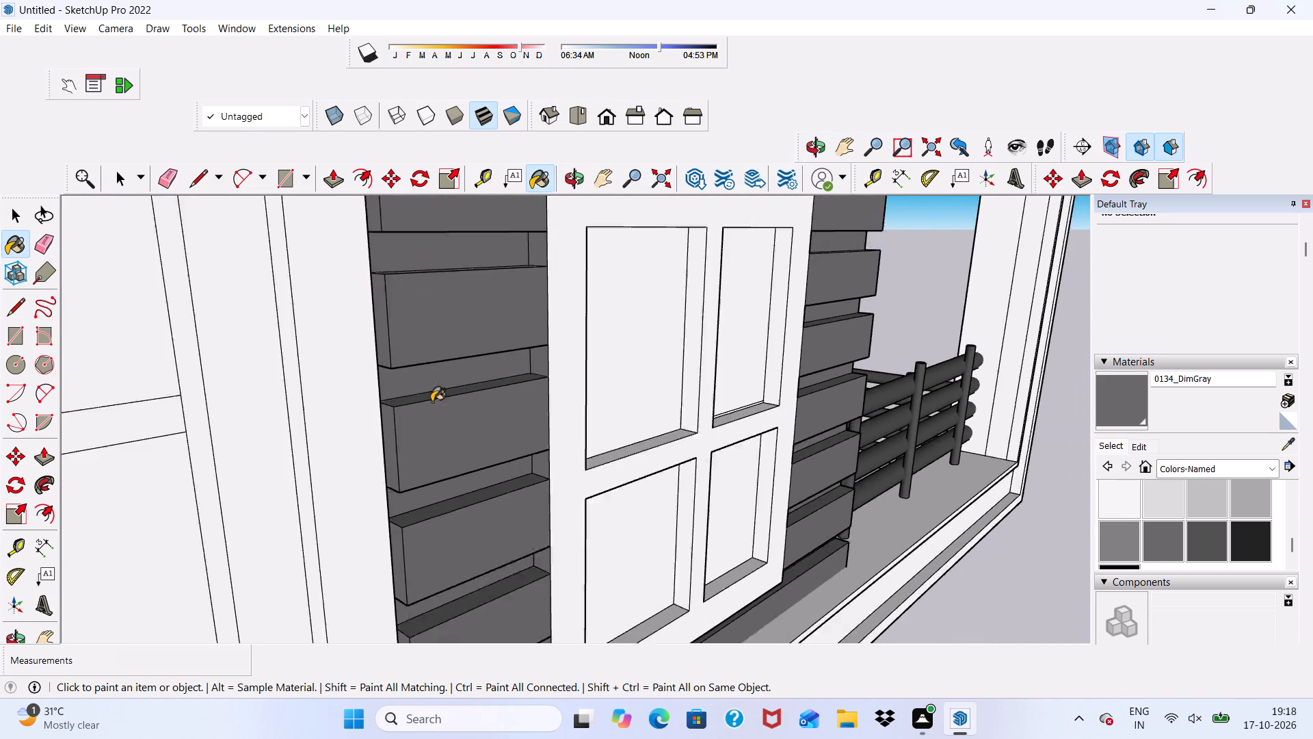
Paint the narrow vertical edge of the large siding wall, where it meets the olive wall, 0134_DimGray.
{"action": "scroll", "coordinate": [432, 402], "scroll_direction": "down", "scroll_amount": 1}
{"action": "scroll", "coordinate": [711, 396], "scroll_direction": "up", "scroll_amount": 1}
{"action": "scroll", "coordinate": [691, 395], "scroll_direction": "down", "scroll_amount": 6}
{"action": "middle_click_drag", "start_coordinate": [589, 445], "coordinate": [300, 342]}
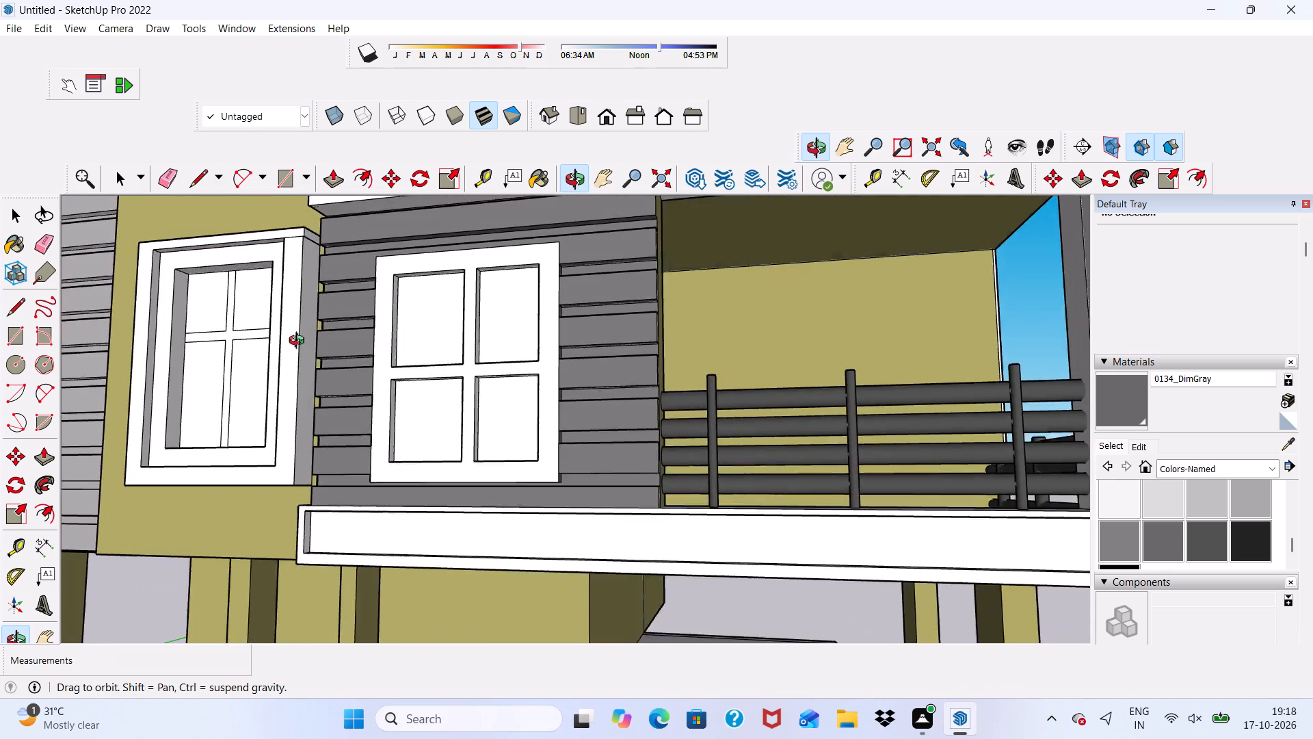
{"action": "middle_click_drag", "start_coordinate": [300, 342], "coordinate": [663, 374]}
{"action": "scroll", "coordinate": [674, 380], "scroll_direction": "up", "scroll_amount": 1}
{"action": "scroll", "coordinate": [591, 373], "scroll_direction": "down", "scroll_amount": 11}
{"action": "middle_click_drag", "start_coordinate": [525, 473], "coordinate": [463, 487]}
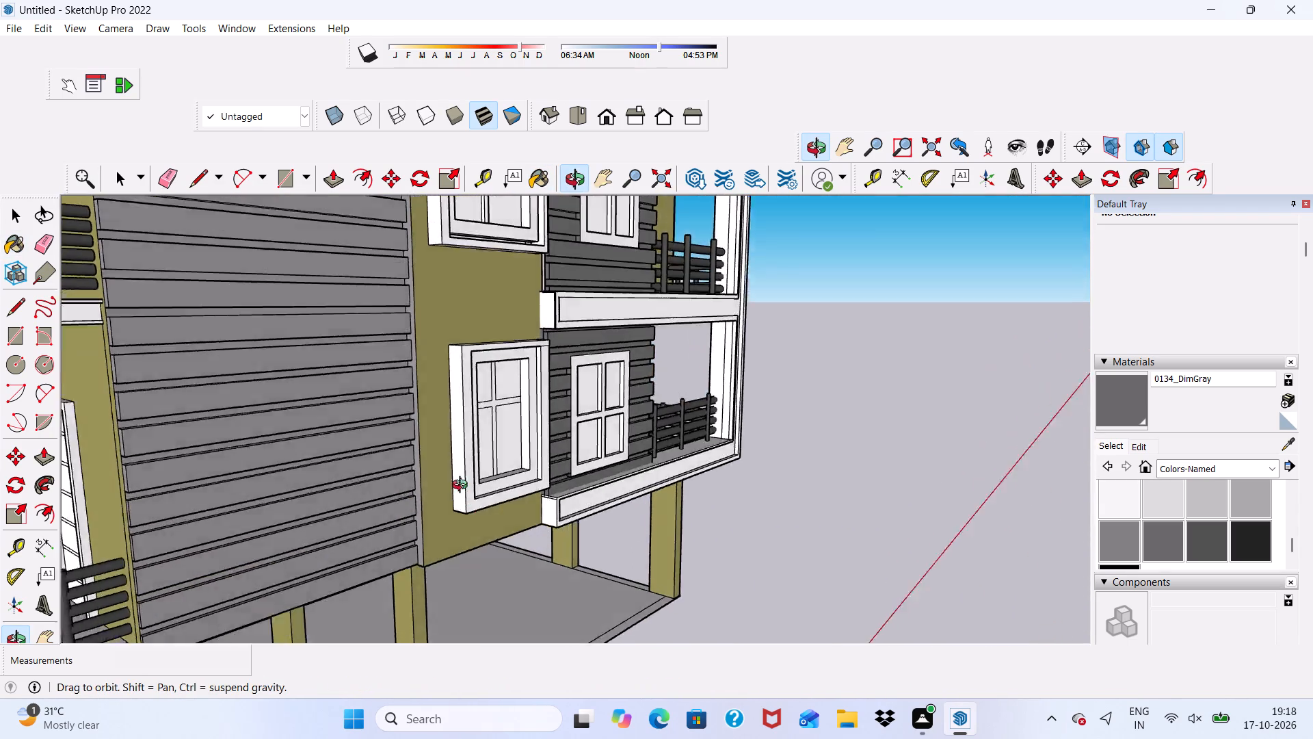
{"action": "middle_click_drag", "start_coordinate": [463, 487], "coordinate": [453, 477]}
{"action": "scroll", "coordinate": [365, 388], "scroll_direction": "up", "scroll_amount": 14}
{"action": "left_click", "coordinate": [362, 452]}
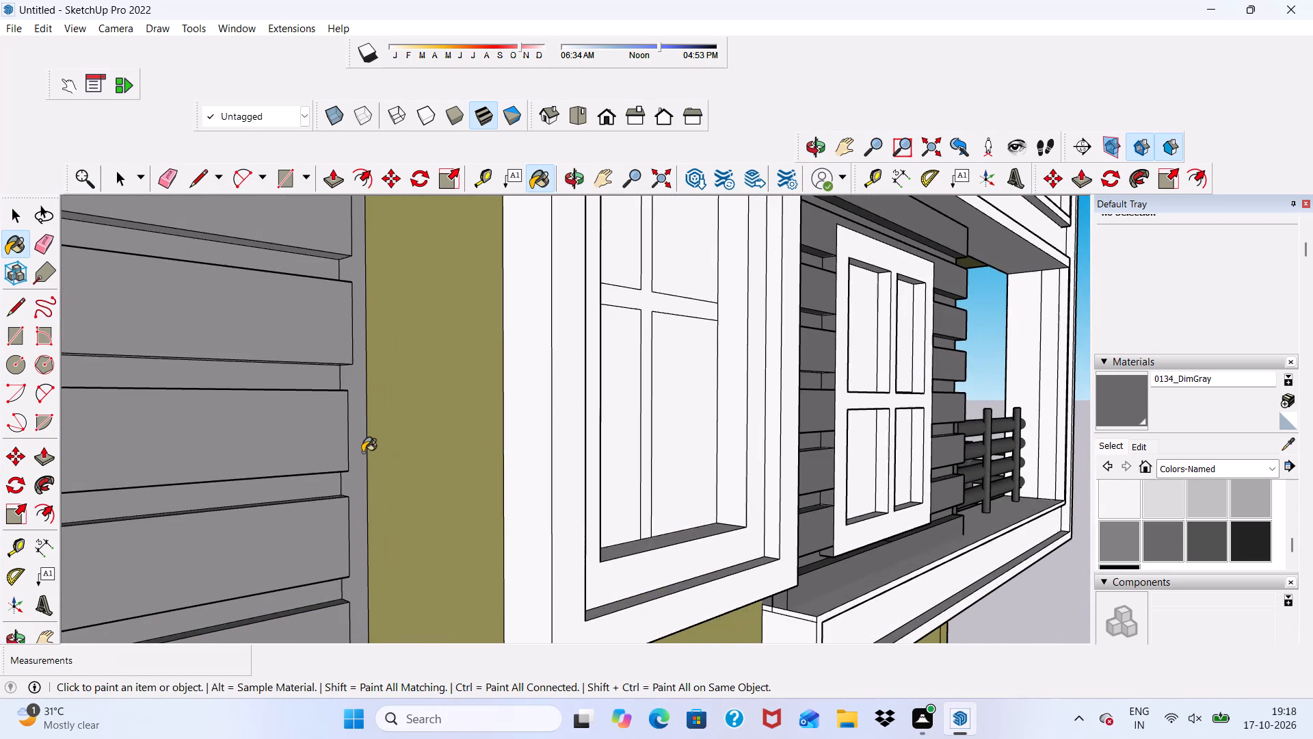
Paint the end faces of the siding boards beside the lower corner balcony's railing and door 0134_DimGray.
{"action": "scroll", "coordinate": [362, 439], "scroll_direction": "down", "scroll_amount": 19}
{"action": "scroll", "coordinate": [449, 400], "scroll_direction": "up", "scroll_amount": 7}
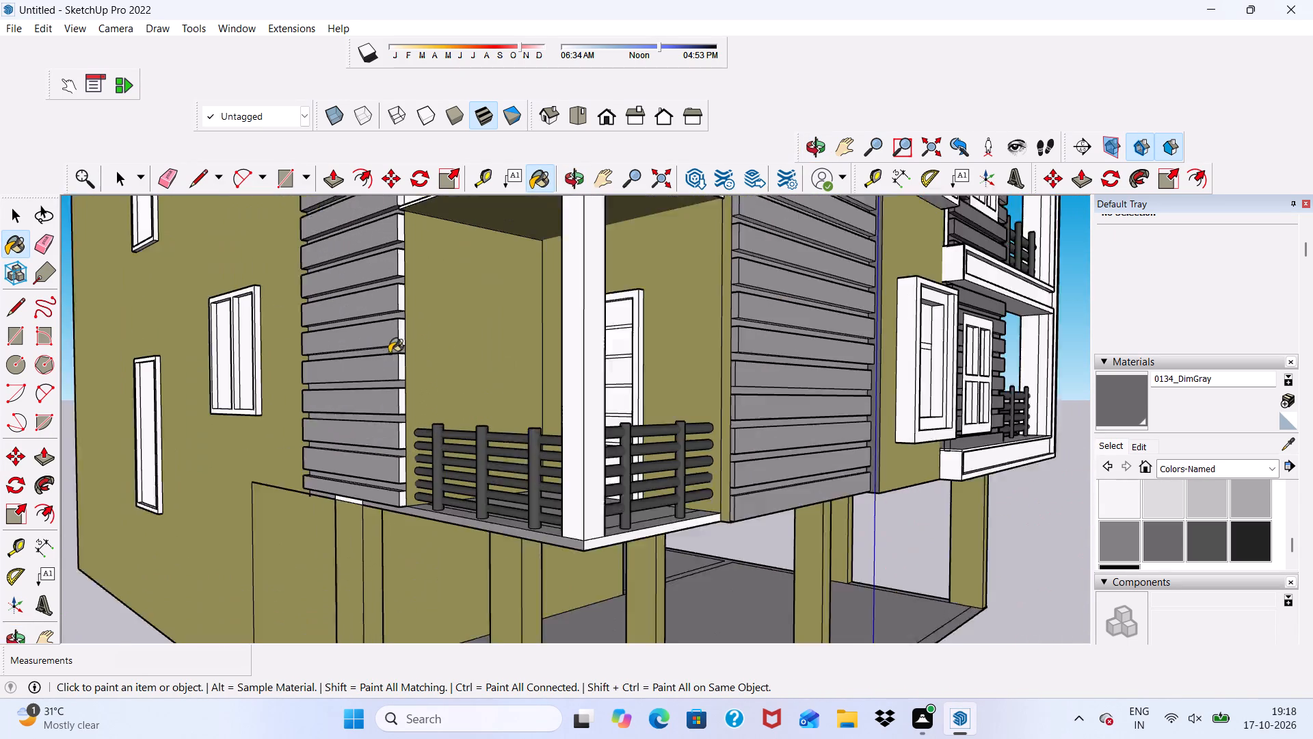
{"action": "scroll", "coordinate": [389, 353], "scroll_direction": "up", "scroll_amount": 5}
{"action": "scroll", "coordinate": [416, 421], "scroll_direction": "down", "scroll_amount": 1}
{"action": "scroll", "coordinate": [402, 514], "scroll_direction": "up", "scroll_amount": 4}
{"action": "left_click", "coordinate": [400, 588]}
{"action": "left_click", "coordinate": [407, 516]}
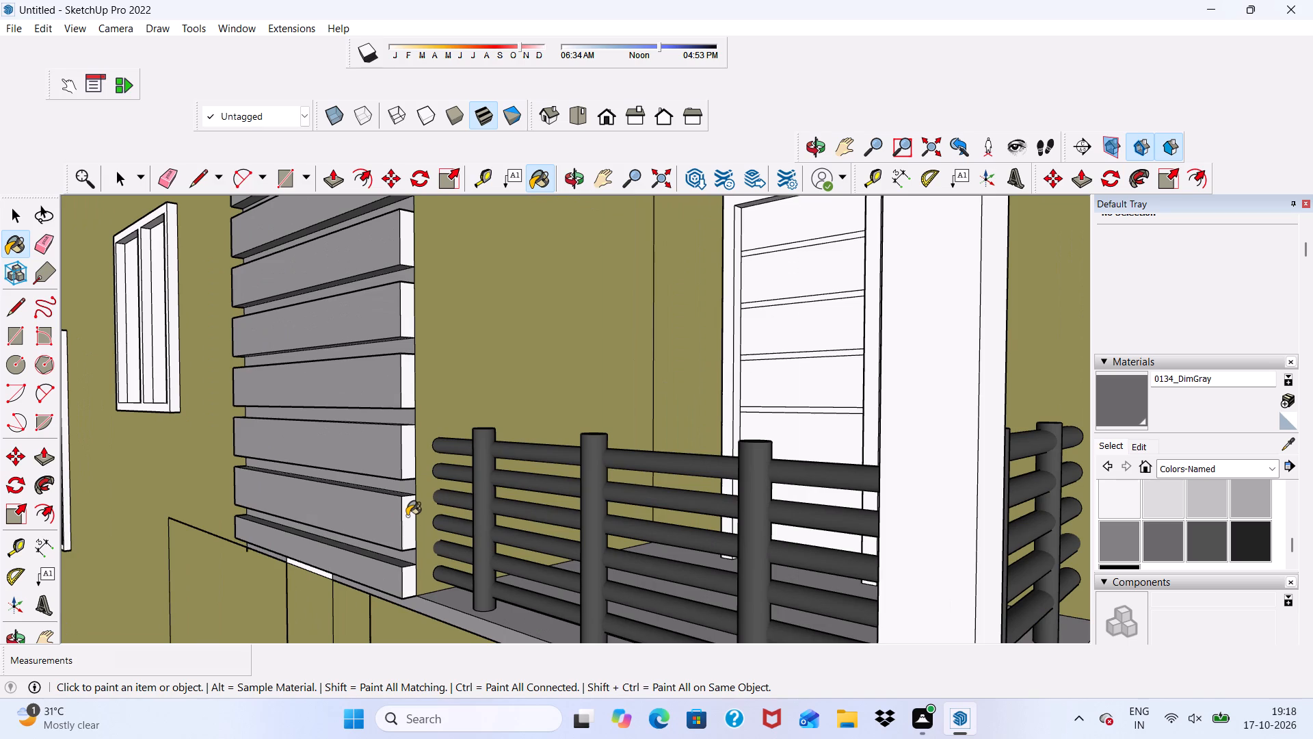
{"action": "left_click", "coordinate": [410, 439]}
{"action": "scroll", "coordinate": [413, 417], "scroll_direction": "up", "scroll_amount": 4}
{"action": "left_click", "coordinate": [409, 392]}
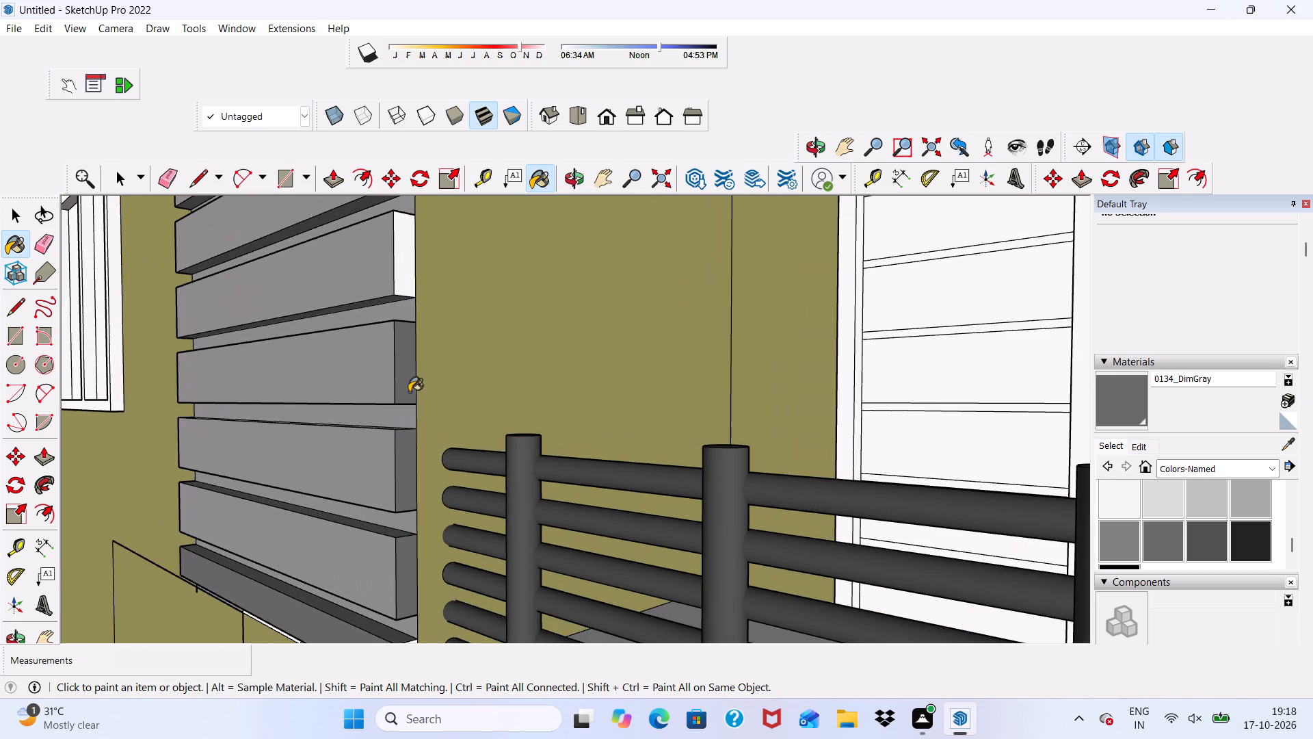
{"action": "scroll", "coordinate": [406, 551], "scroll_direction": "down", "scroll_amount": 5}
{"action": "left_click", "coordinate": [408, 630]}
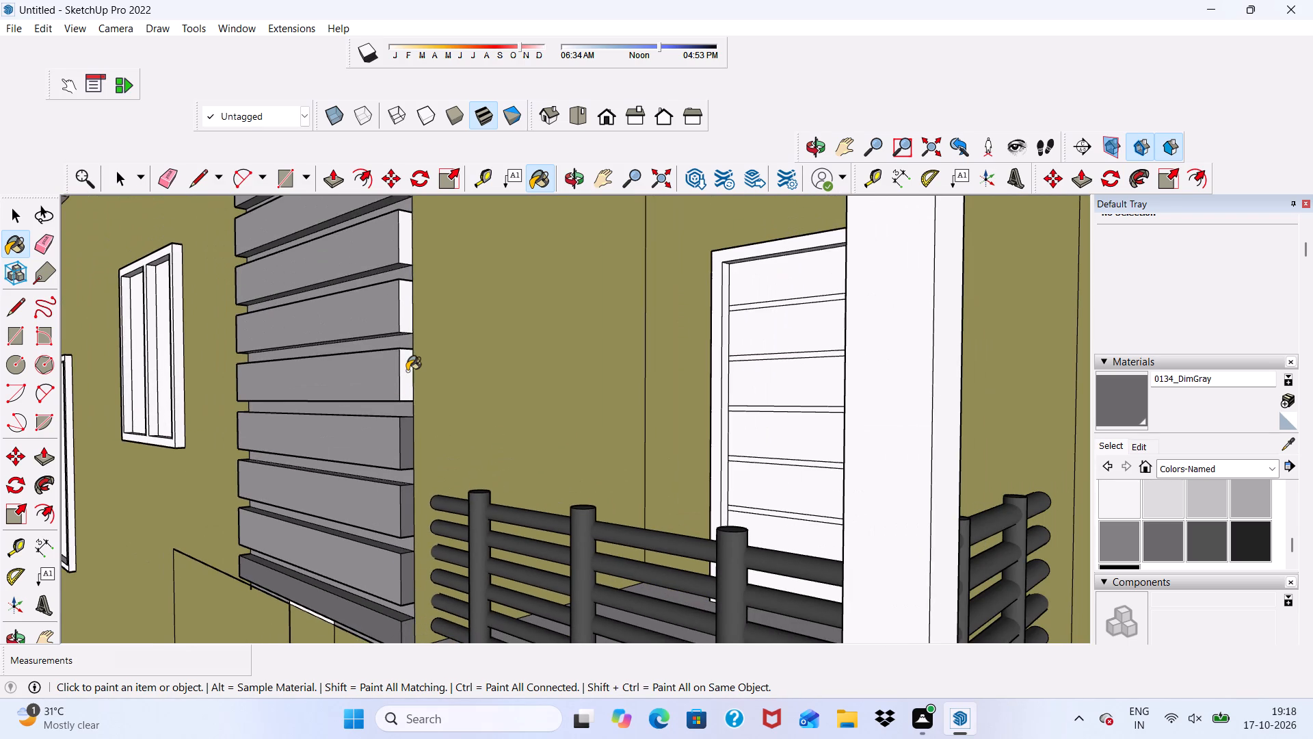
{"action": "scroll", "coordinate": [407, 370], "scroll_direction": "up", "scroll_amount": 2}
{"action": "left_click", "coordinate": [407, 370]}
{"action": "left_click", "coordinate": [408, 294]}
{"action": "scroll", "coordinate": [401, 323], "scroll_direction": "down", "scroll_amount": 8}
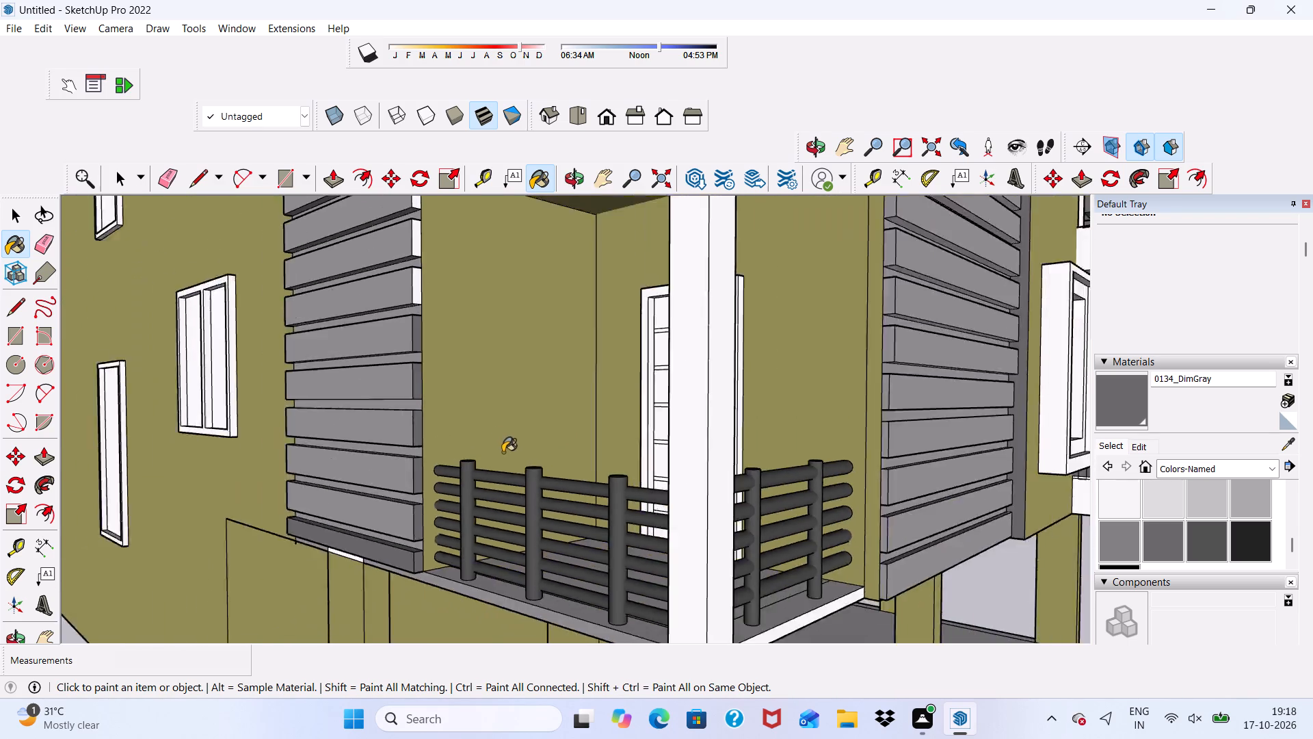
Paint the end faces of two more siding boards higher up beside the lower corner balcony 0134_DimGray.
{"action": "scroll", "coordinate": [503, 452], "scroll_direction": "down", "scroll_amount": 7}
{"action": "scroll", "coordinate": [436, 392], "scroll_direction": "up", "scroll_amount": 10}
{"action": "scroll", "coordinate": [492, 388], "scroll_direction": "down", "scroll_amount": 1}
{"action": "scroll", "coordinate": [530, 415], "scroll_direction": "up", "scroll_amount": 8}
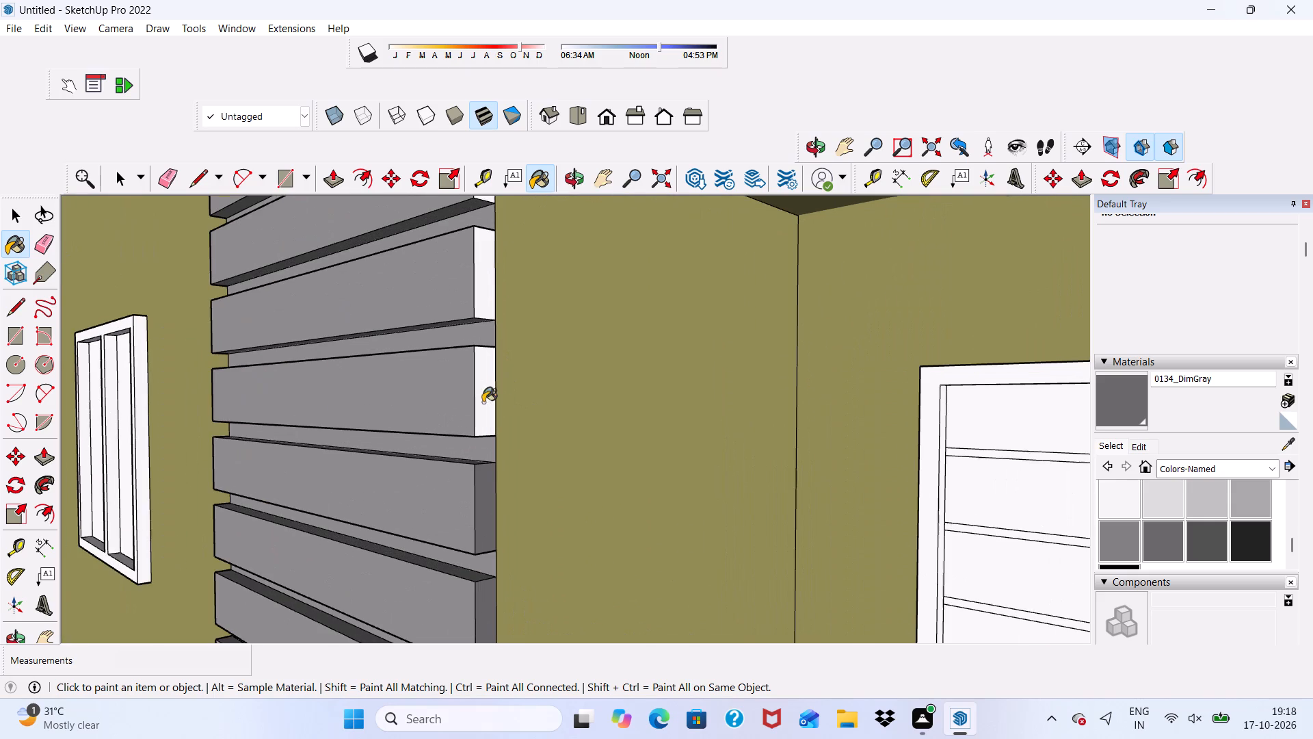
{"action": "left_click", "coordinate": [483, 385]}
{"action": "left_click", "coordinate": [476, 287]}
{"action": "scroll", "coordinate": [482, 356], "scroll_direction": "down", "scroll_amount": 10}
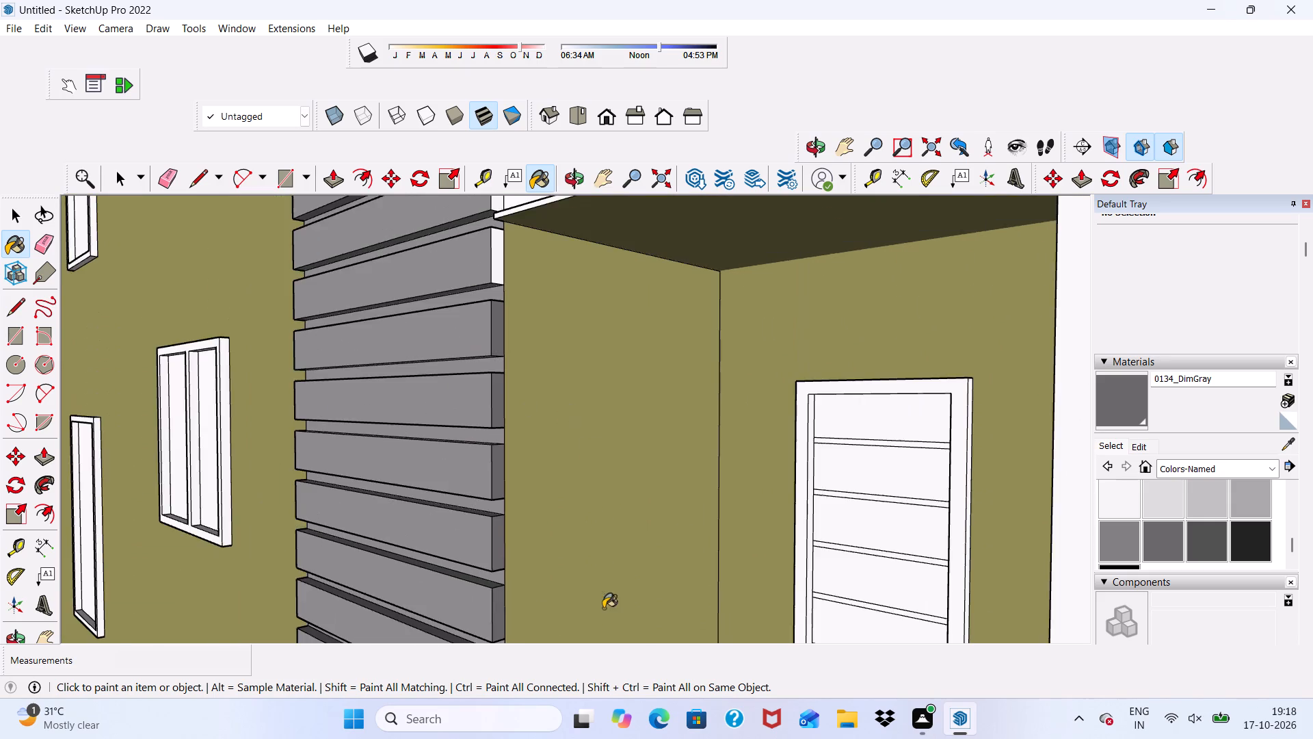
Paint the remaining siding board end faces beside the upper corner balcony's railing, just above its slab, 0134_DimGray.
{"action": "scroll", "coordinate": [603, 608], "scroll_direction": "down", "scroll_amount": 8}
{"action": "scroll", "coordinate": [493, 411], "scroll_direction": "up", "scroll_amount": 6}
{"action": "scroll", "coordinate": [518, 302], "scroll_direction": "up", "scroll_amount": 8}
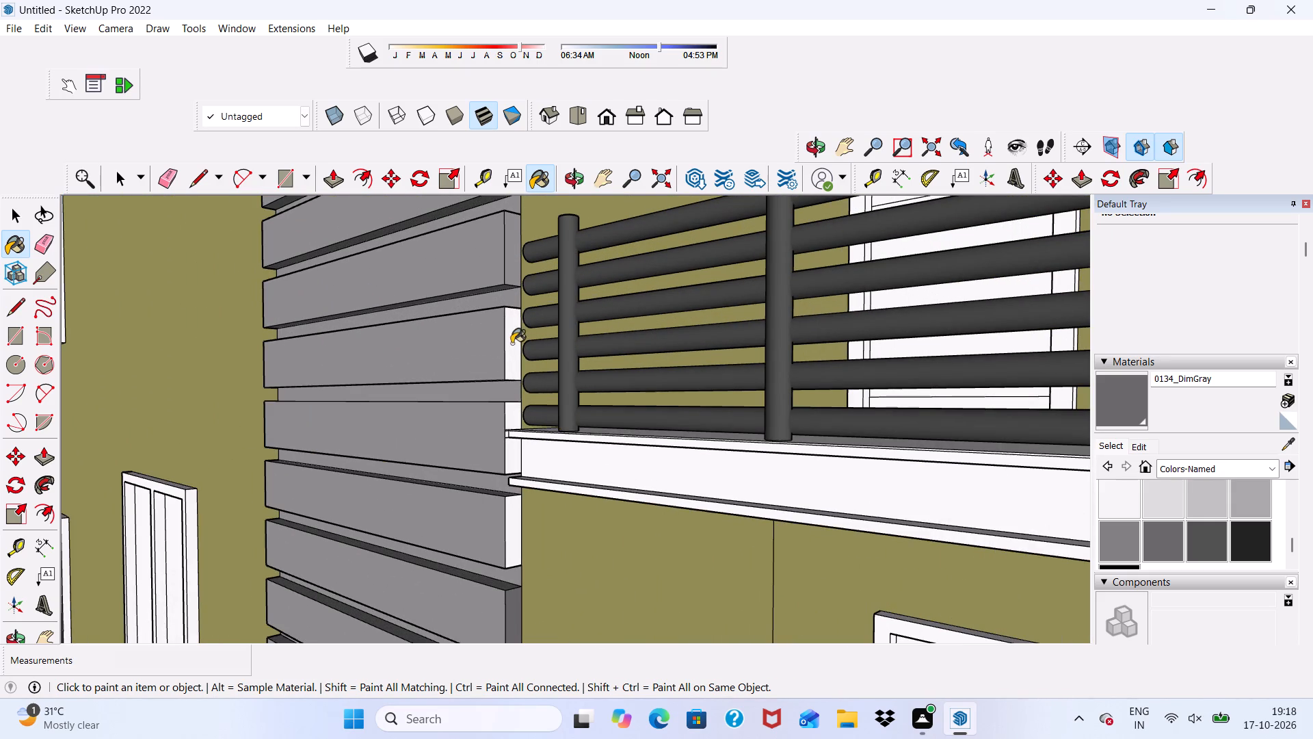
{"action": "left_click", "coordinate": [512, 343]}
{"action": "left_click", "coordinate": [508, 418]}
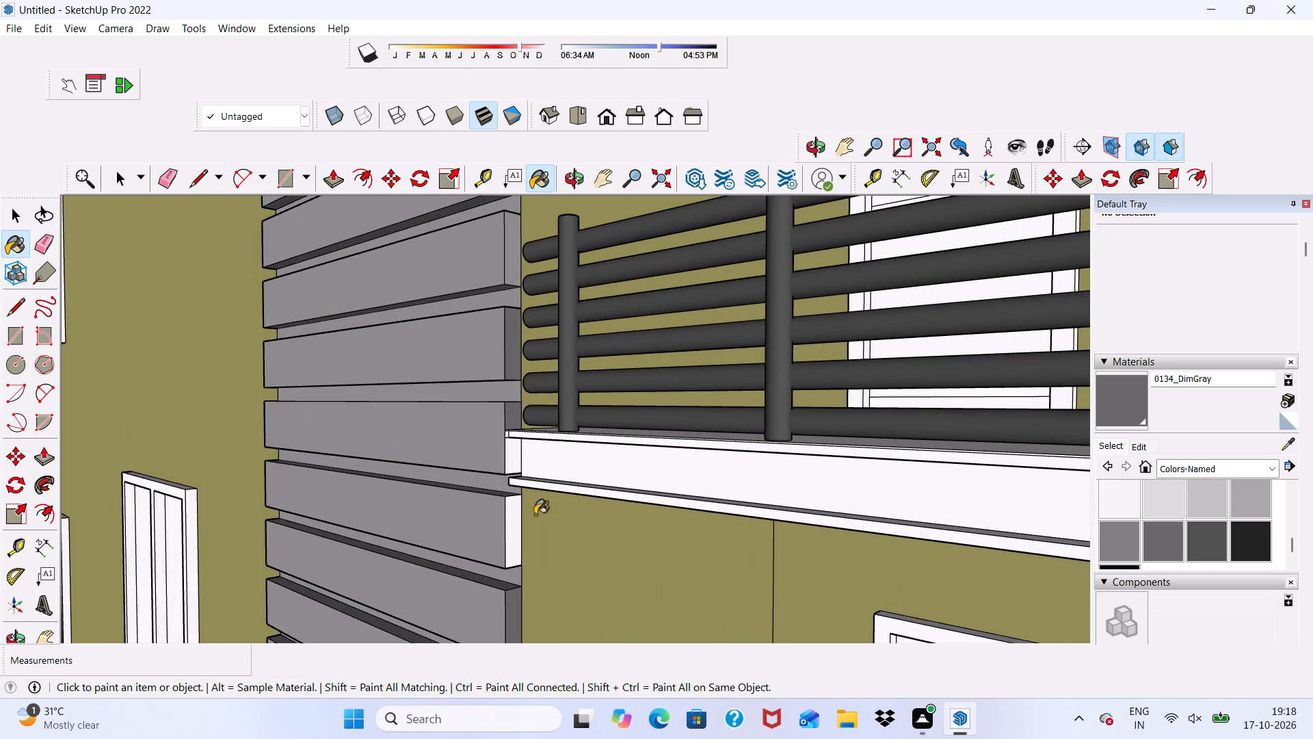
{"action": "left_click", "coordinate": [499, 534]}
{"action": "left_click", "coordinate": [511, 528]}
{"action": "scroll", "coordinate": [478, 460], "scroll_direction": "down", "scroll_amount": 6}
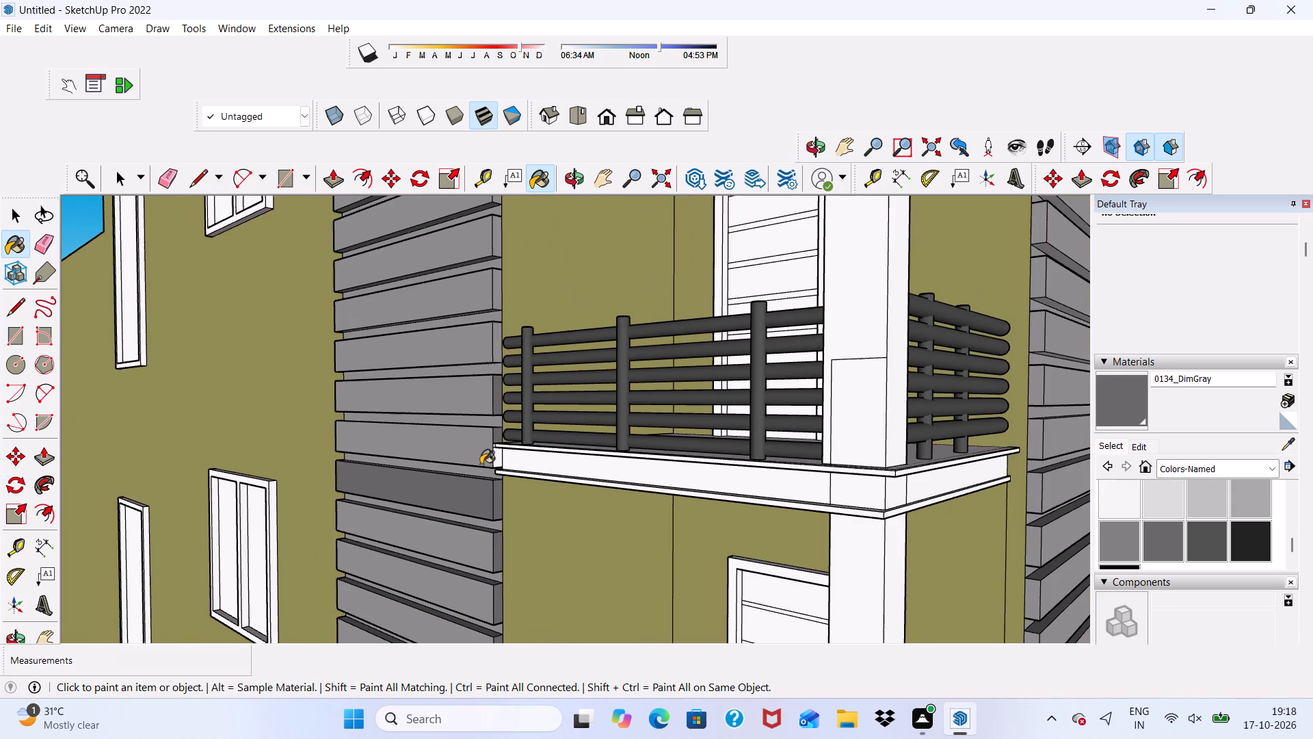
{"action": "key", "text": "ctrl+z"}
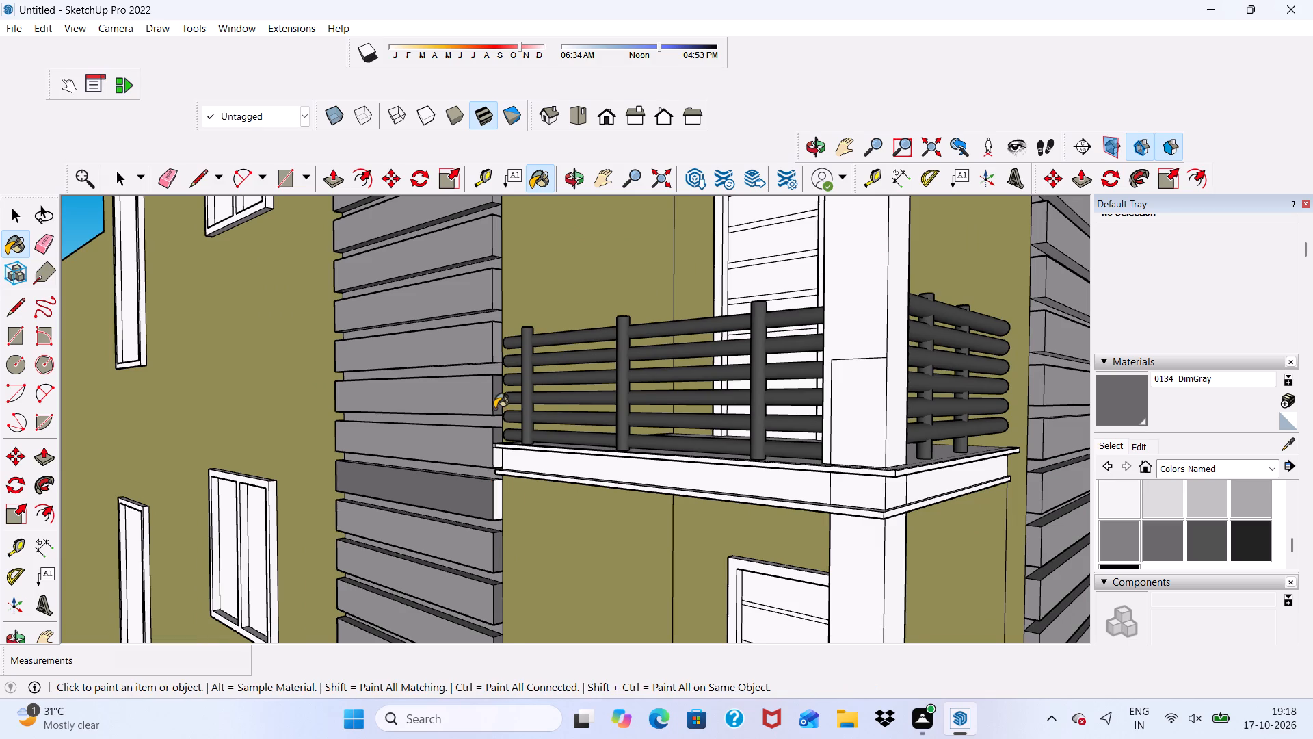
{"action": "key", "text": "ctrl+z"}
Paint only the end face of the siding board directly beneath the upper corner balcony's slab 0134_DimGray.
{"action": "scroll", "coordinate": [494, 495], "scroll_direction": "up", "scroll_amount": 4}
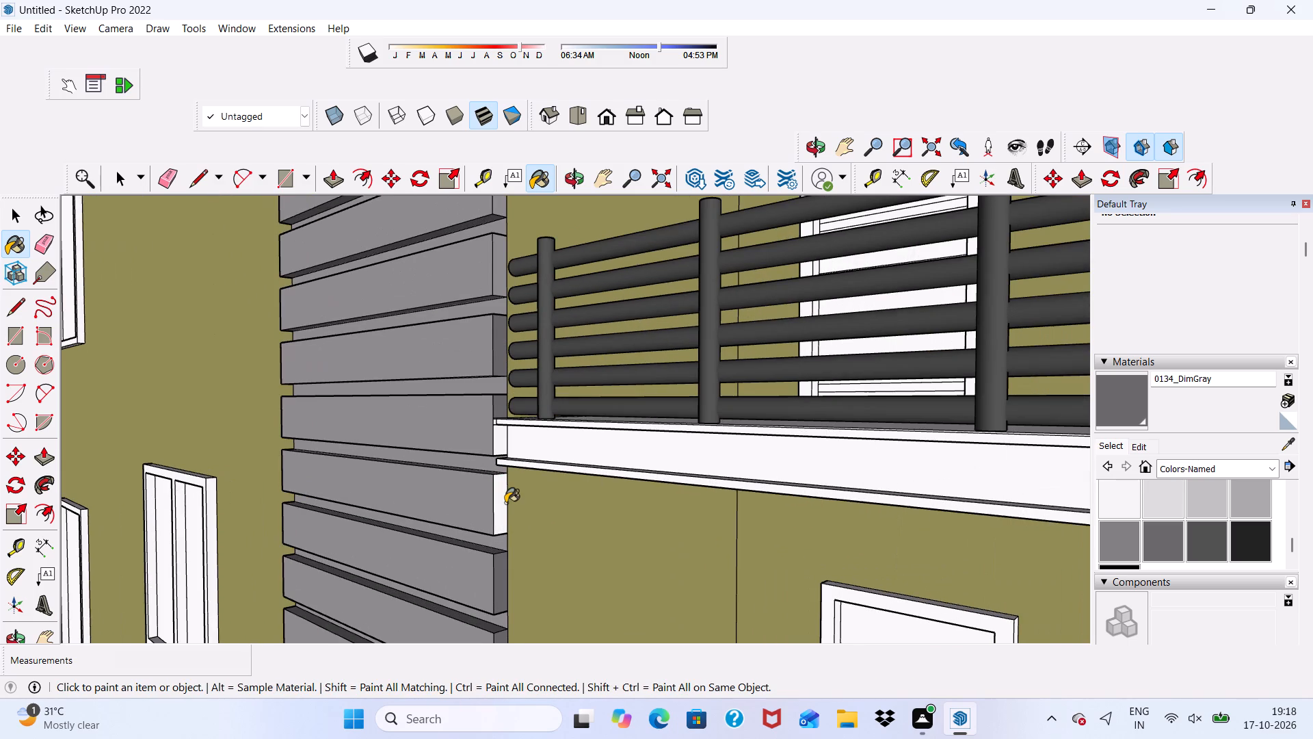
{"action": "left_click", "coordinate": [500, 508]}
{"action": "scroll", "coordinate": [443, 427], "scroll_direction": "down", "scroll_amount": 16}
Leave the Paint Bucket and examine the painted siding on both facades from several angles.
{"action": "middle_click_drag", "start_coordinate": [799, 586], "coordinate": [762, 600]}
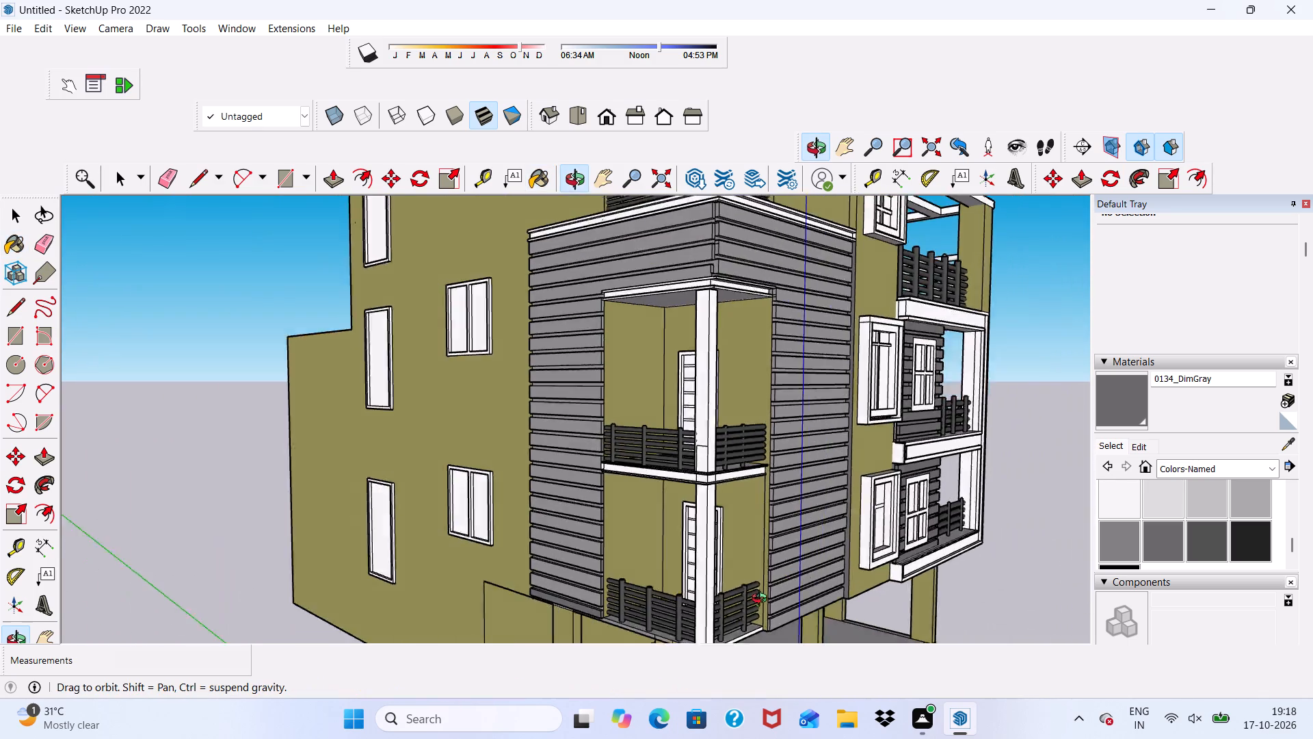
{"action": "middle_click_drag", "start_coordinate": [762, 600], "coordinate": [606, 610]}
{"action": "key", "text": "space"}
{"action": "scroll", "coordinate": [613, 514], "scroll_direction": "down", "scroll_amount": 5}
{"action": "scroll", "coordinate": [638, 541], "scroll_direction": "up", "scroll_amount": 2}
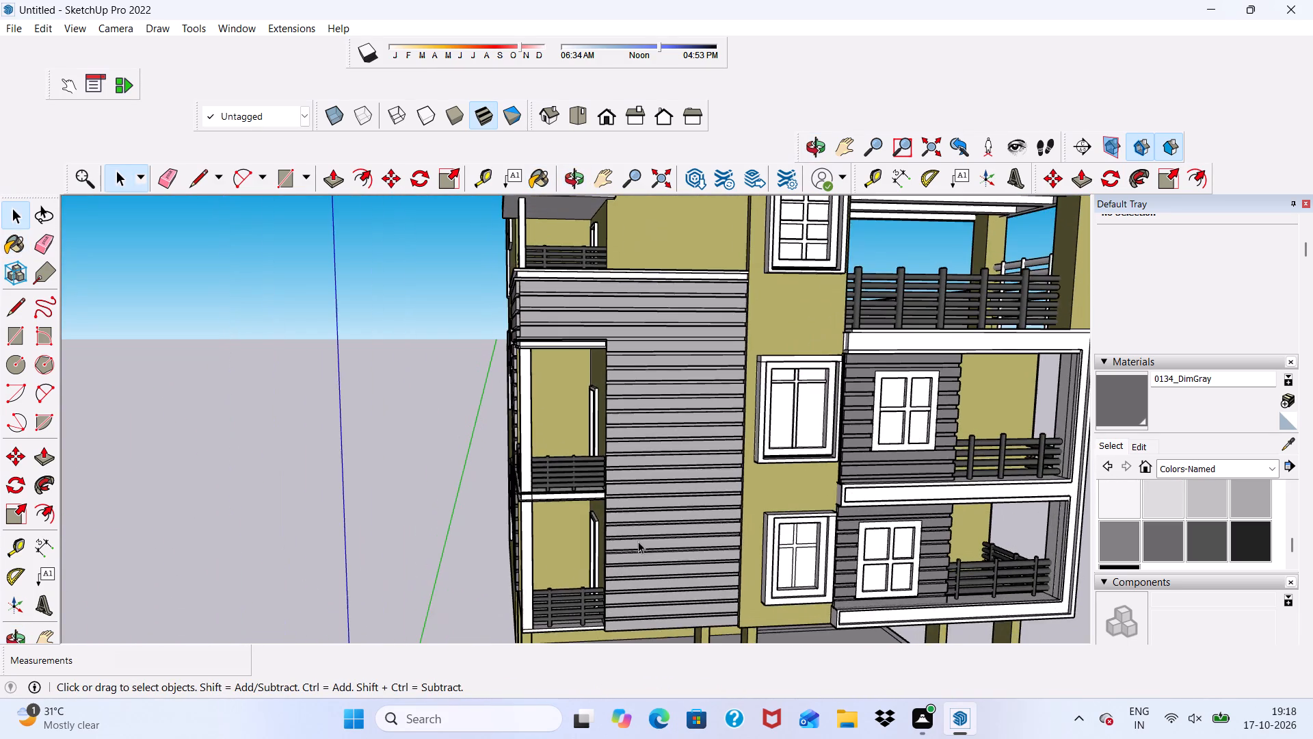
{"action": "middle_click_drag", "start_coordinate": [639, 543], "coordinate": [717, 503]}
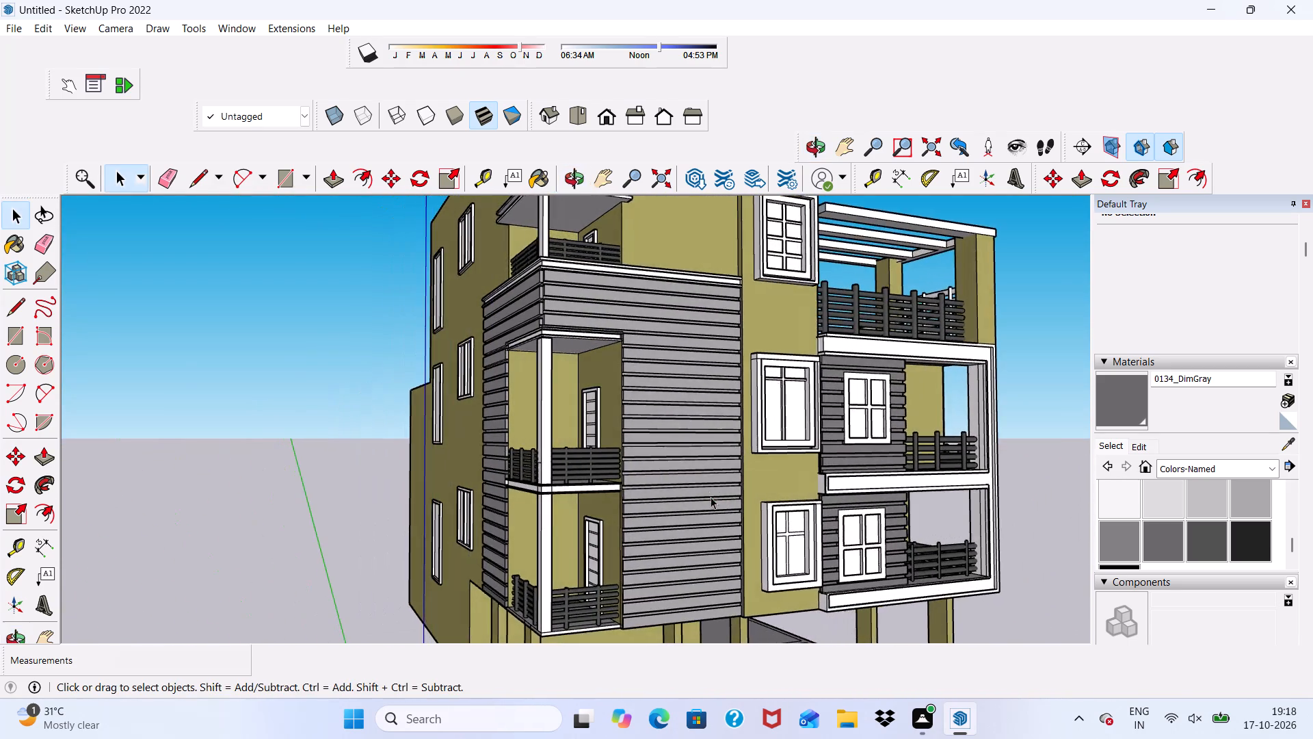
{"action": "scroll", "coordinate": [716, 472], "scroll_direction": "up", "scroll_amount": 3}
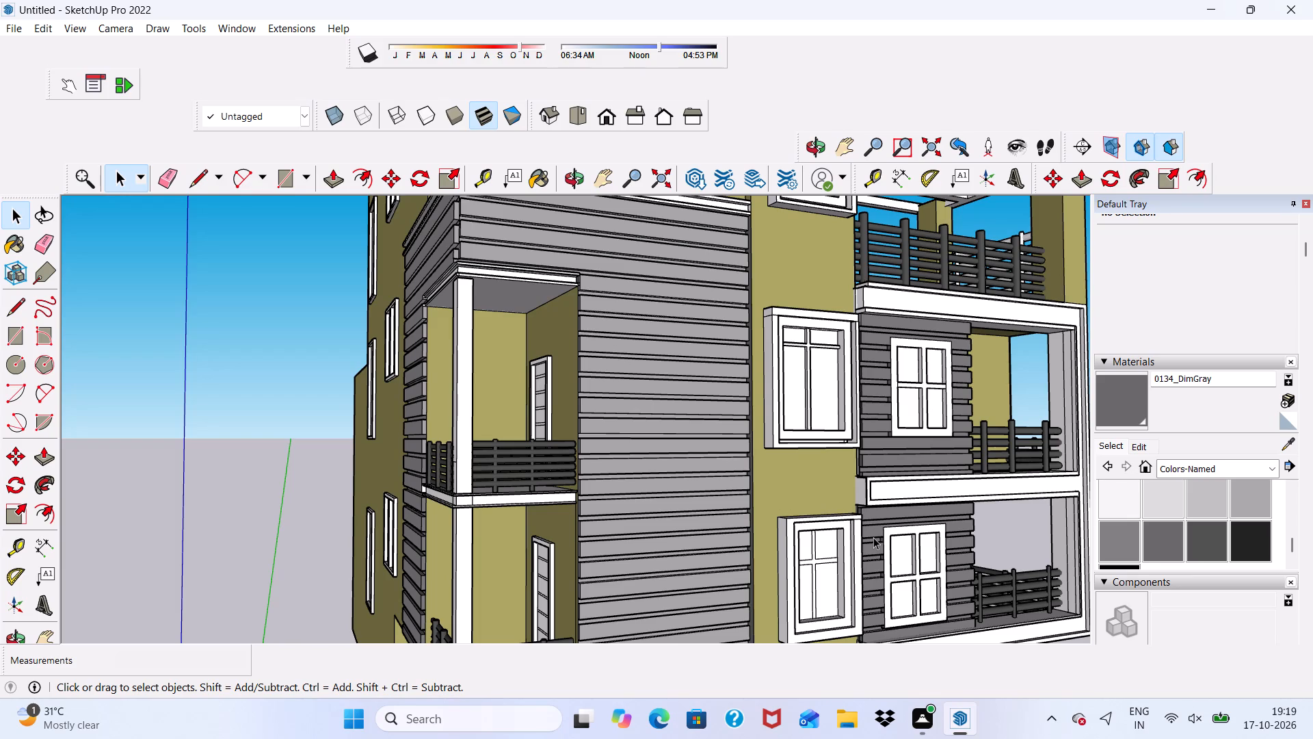
{"action": "scroll", "coordinate": [856, 503], "scroll_direction": "down", "scroll_amount": 1}
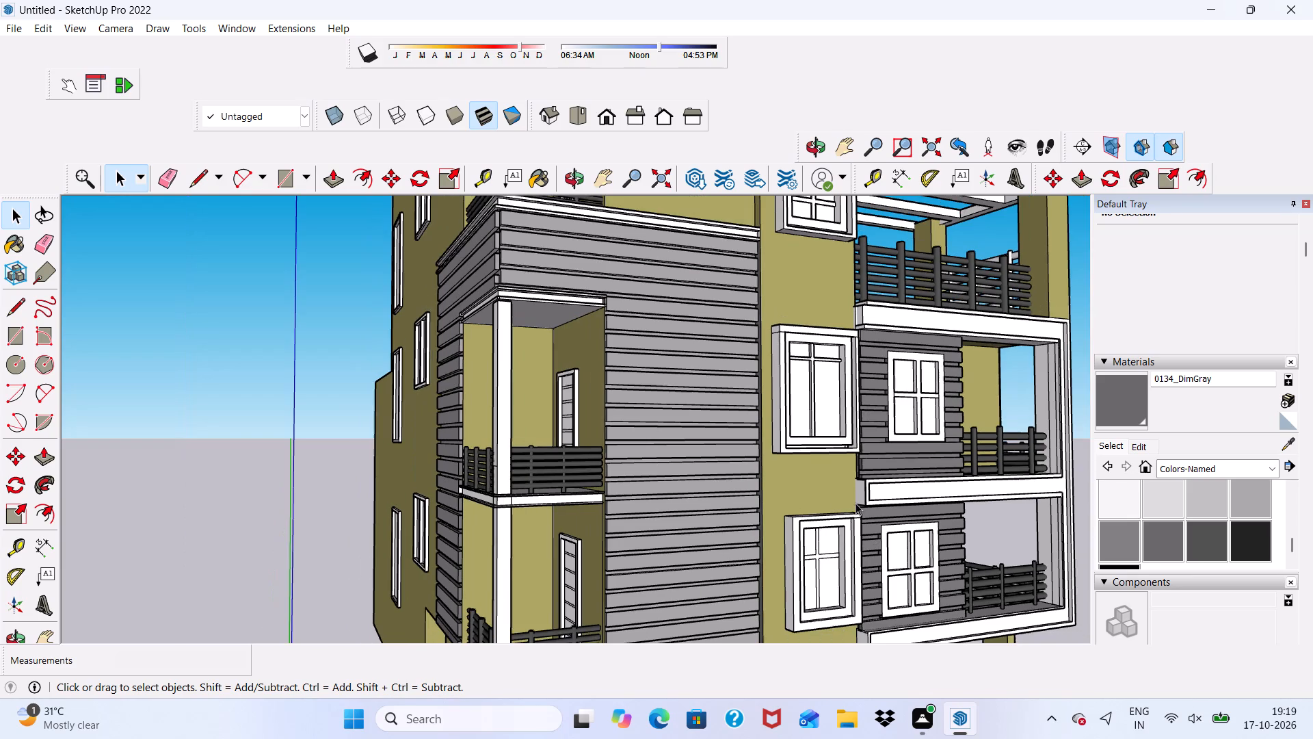
Paint two mid-height panels of the upper corner balcony's door with Wood Veneer 01 from the Wood collection.
{"action": "scroll", "coordinate": [849, 513], "scroll_direction": "up", "scroll_amount": 4}
{"action": "scroll", "coordinate": [796, 514], "scroll_direction": "down", "scroll_amount": 5}
{"action": "scroll", "coordinate": [753, 516], "scroll_direction": "up", "scroll_amount": 1}
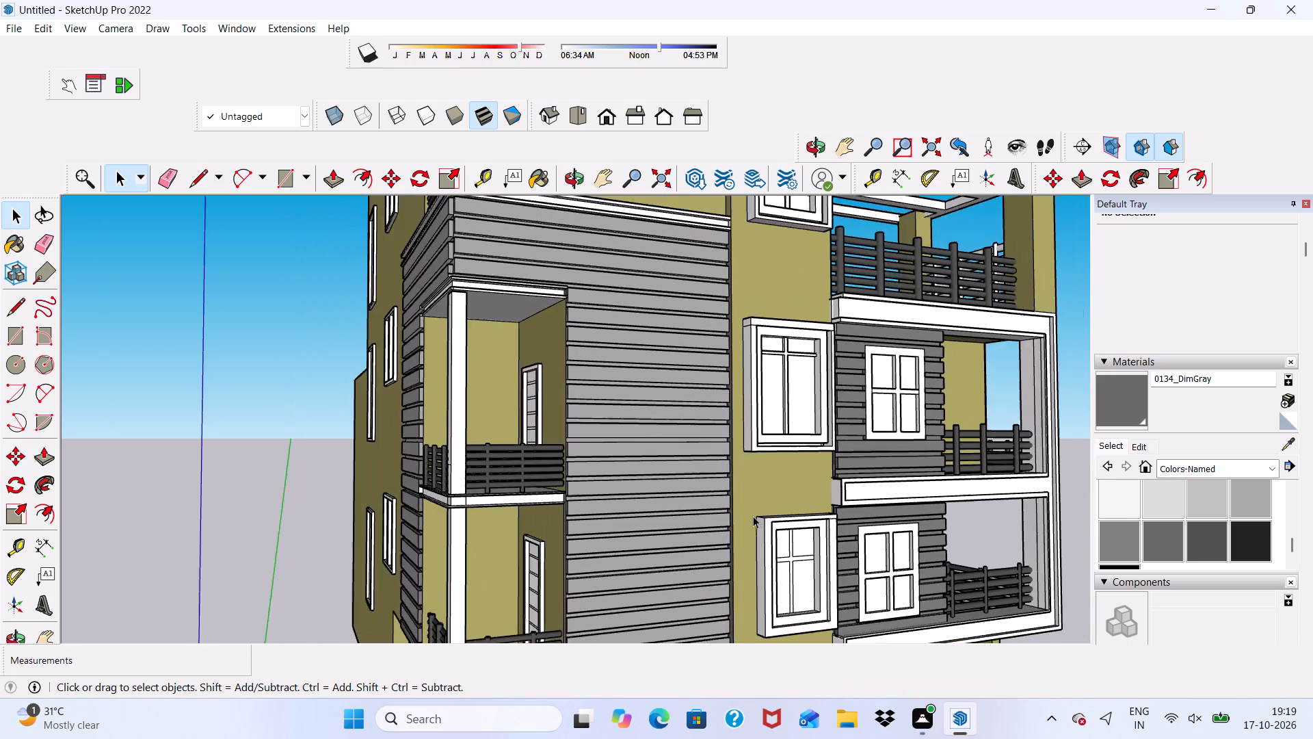
{"action": "scroll", "coordinate": [753, 516], "scroll_direction": "up", "scroll_amount": 3}
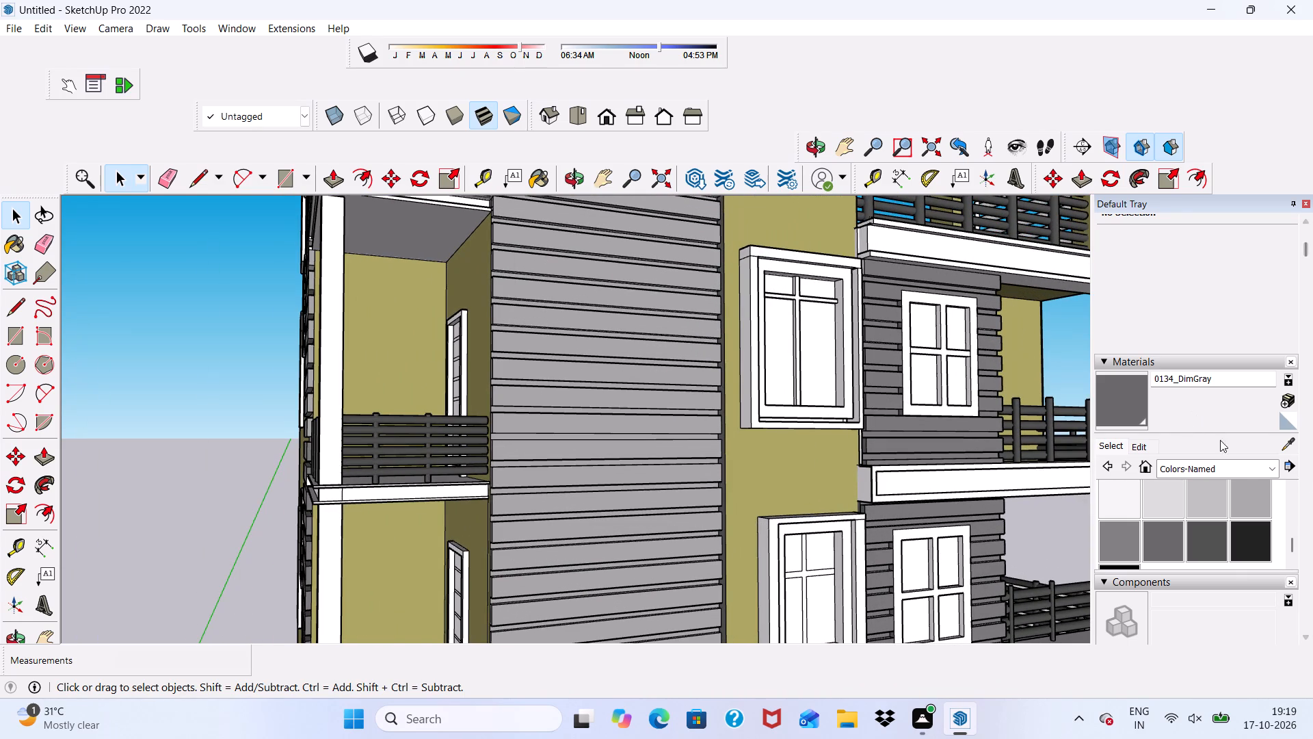
{"action": "left_click", "coordinate": [1263, 467]}
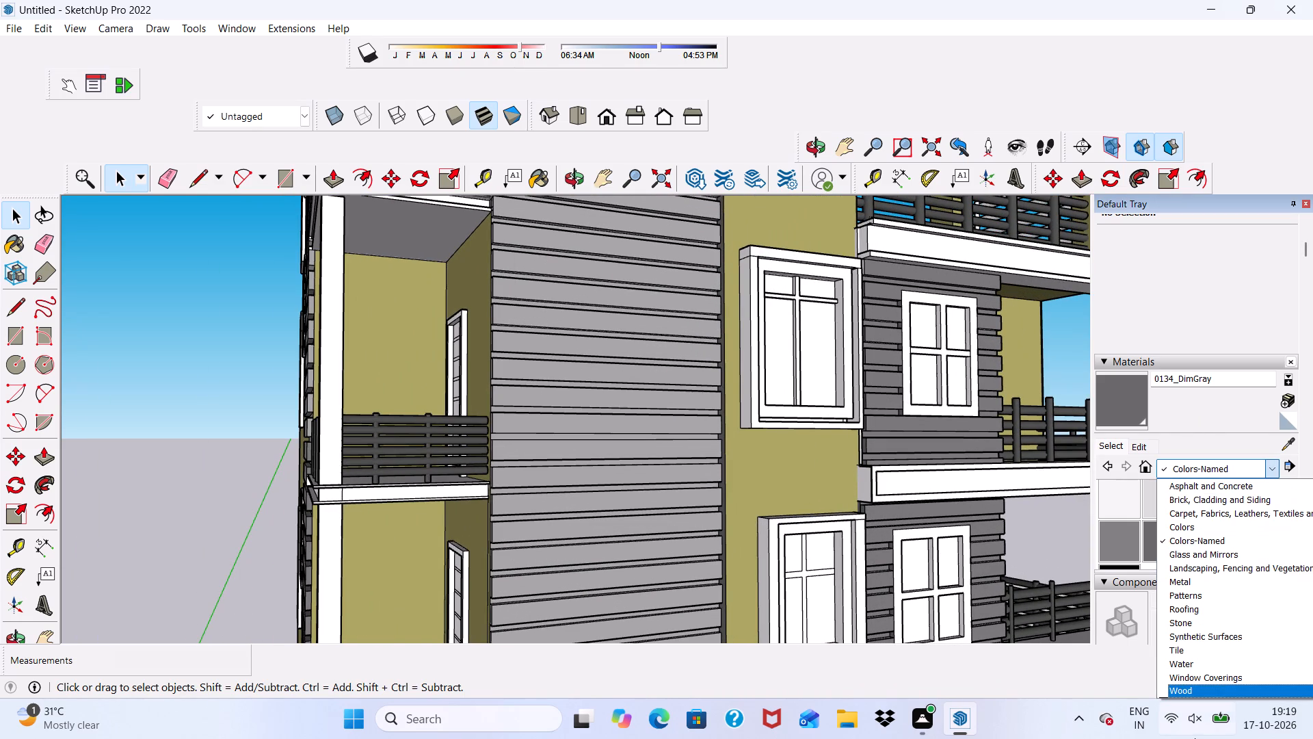
{"action": "left_click", "coordinate": [1183, 693]}
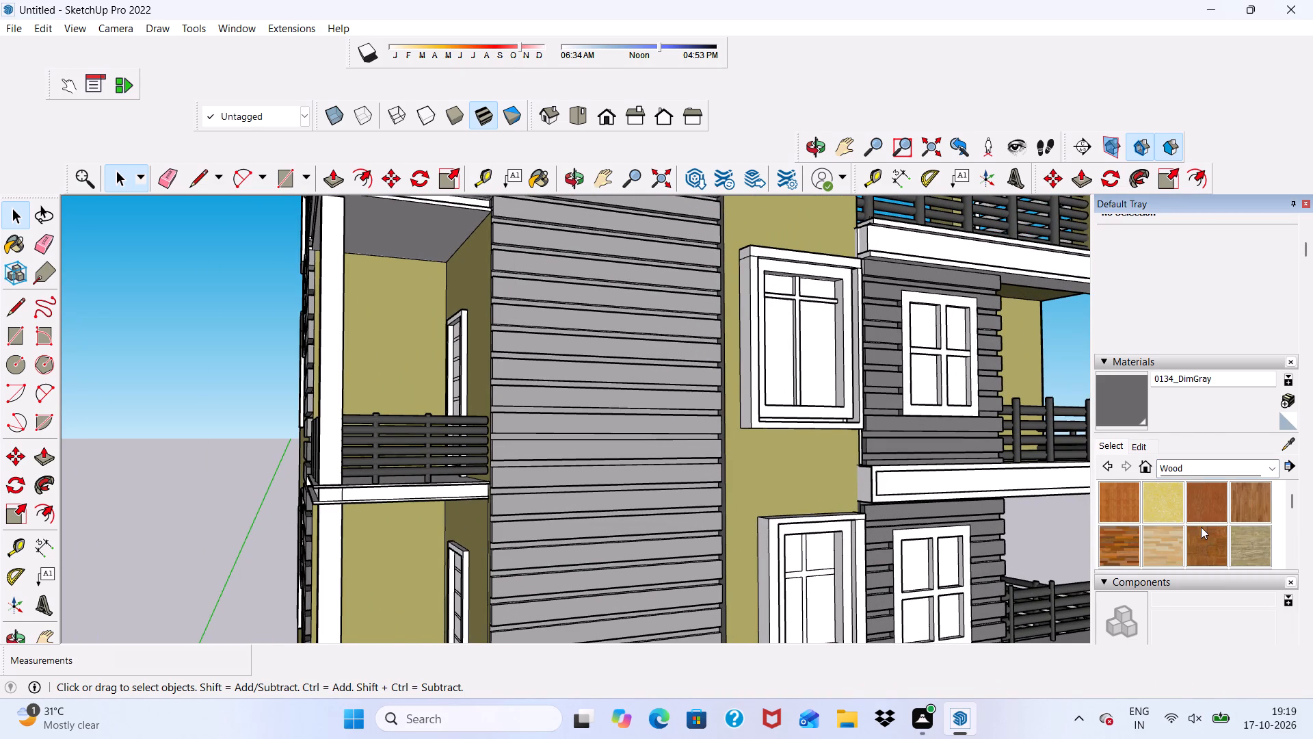
{"action": "scroll", "coordinate": [1201, 527], "scroll_direction": "down", "scroll_amount": 1}
{"action": "left_click", "coordinate": [1202, 523]}
{"action": "scroll", "coordinate": [282, 474], "scroll_direction": "up", "scroll_amount": 3}
{"action": "scroll", "coordinate": [561, 428], "scroll_direction": "up", "scroll_amount": 5}
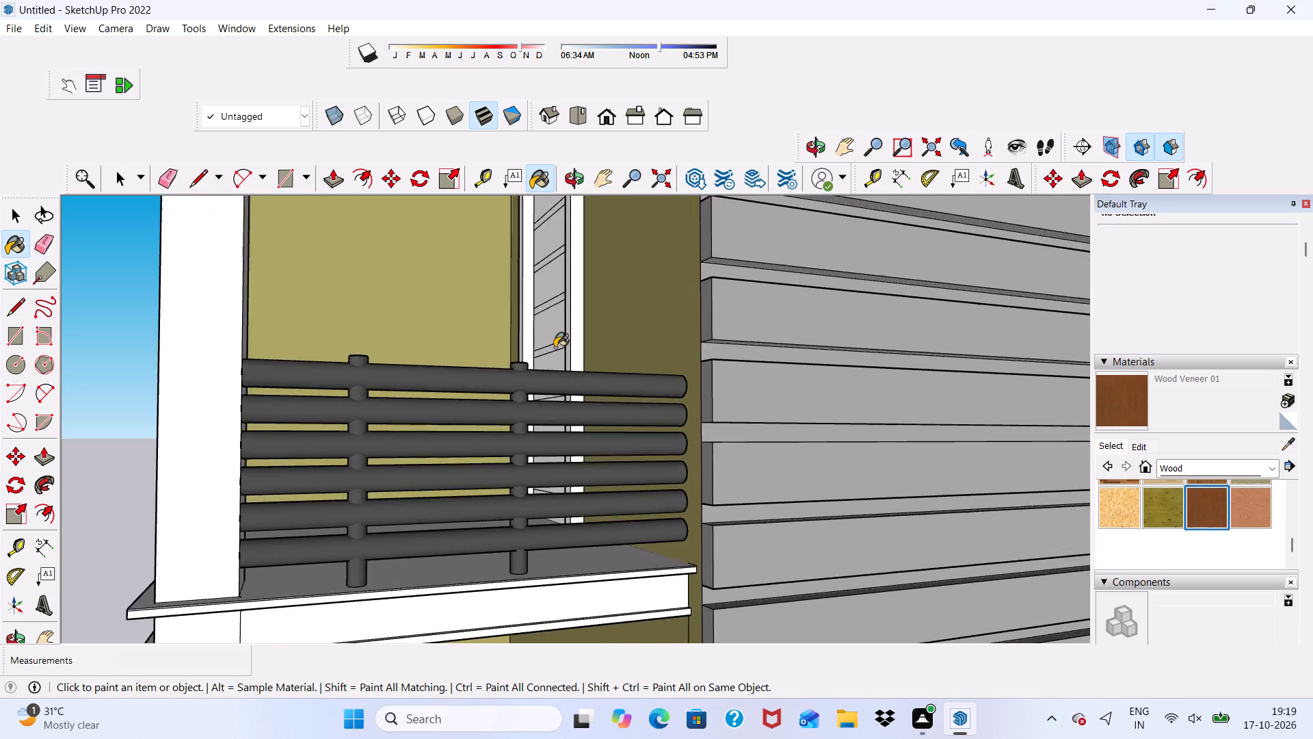
{"action": "scroll", "coordinate": [555, 348], "scroll_direction": "up", "scroll_amount": 10}
{"action": "middle_click_drag", "start_coordinate": [572, 254], "coordinate": [665, 322]}
{"action": "scroll", "coordinate": [667, 322], "scroll_direction": "up", "scroll_amount": 3}
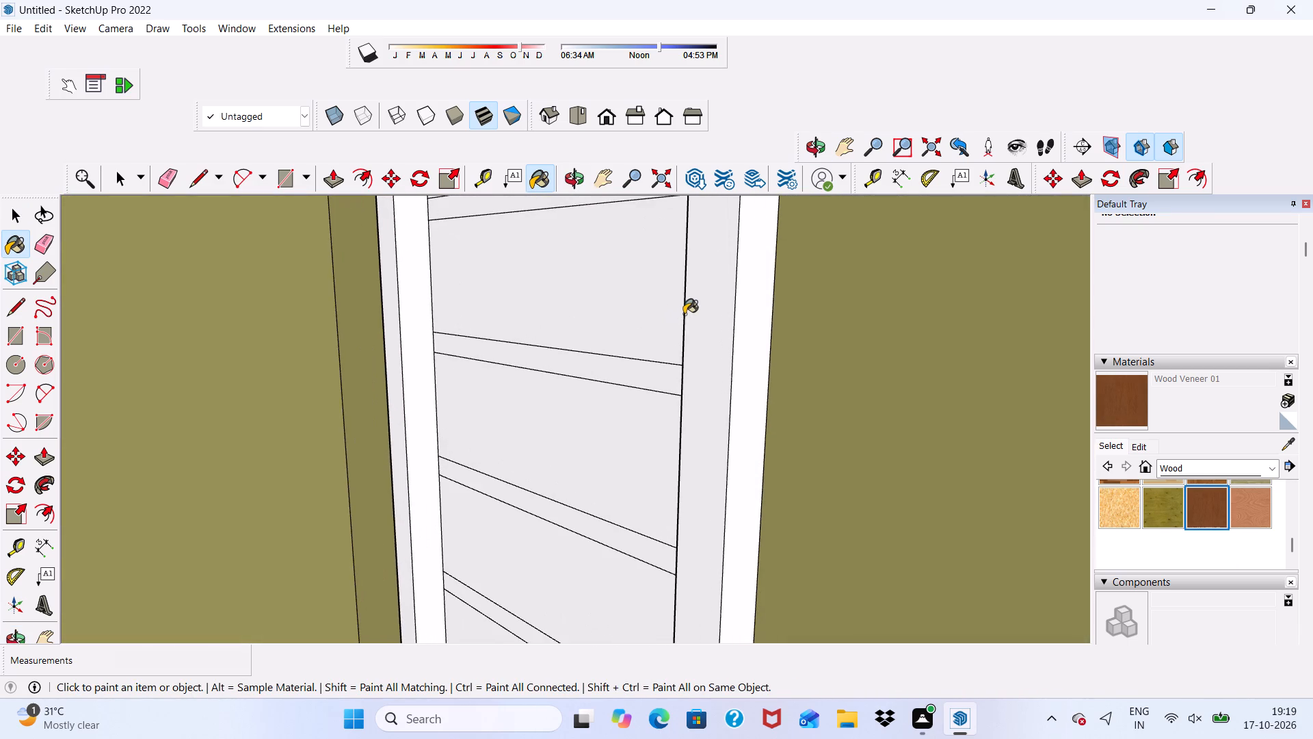
{"action": "left_click", "coordinate": [684, 314]}
{"action": "left_click", "coordinate": [592, 420]}
{"action": "left_click", "coordinate": [741, 388]}
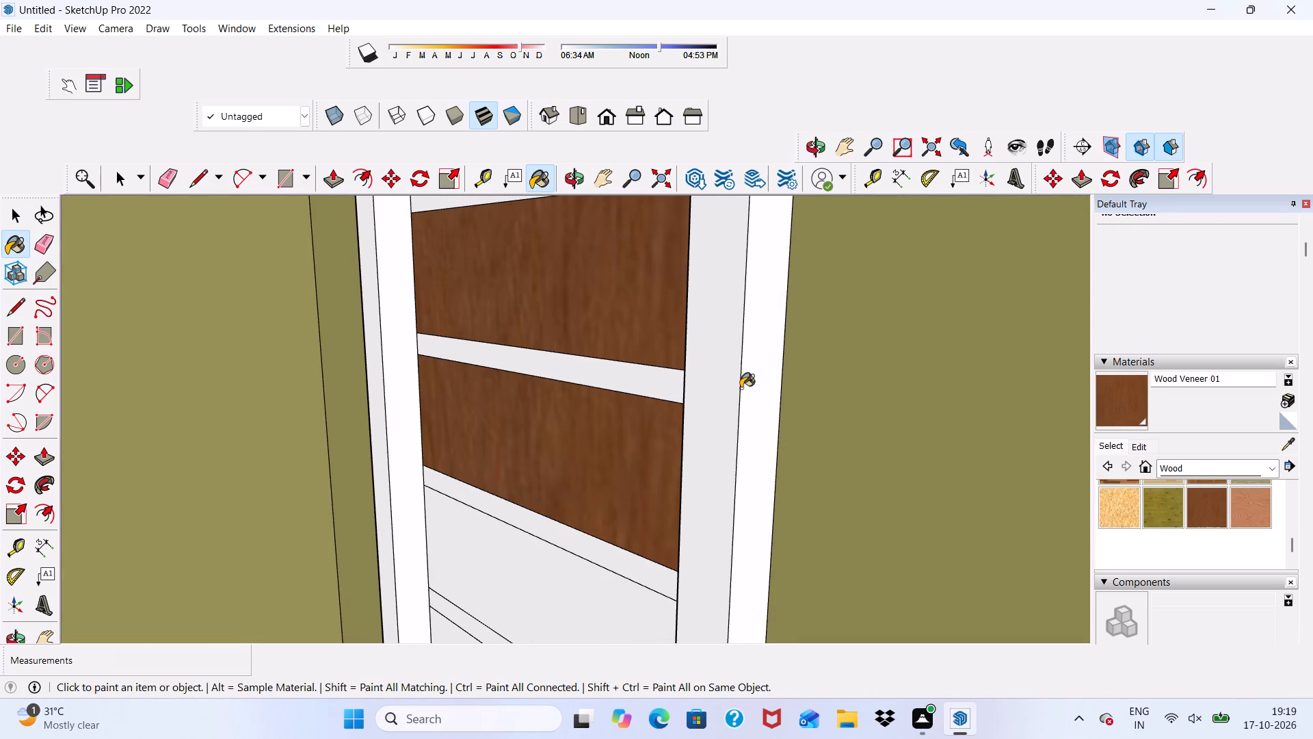
Paint the front and outer side faces of that door's frame Wood Veneer 01.
{"action": "scroll", "coordinate": [763, 394], "scroll_direction": "up", "scroll_amount": 1}
{"action": "left_click", "coordinate": [763, 394]}
{"action": "scroll", "coordinate": [724, 394], "scroll_direction": "up", "scroll_amount": 3}
{"action": "left_click", "coordinate": [708, 393]}
{"action": "scroll", "coordinate": [698, 366], "scroll_direction": "down", "scroll_amount": 10}
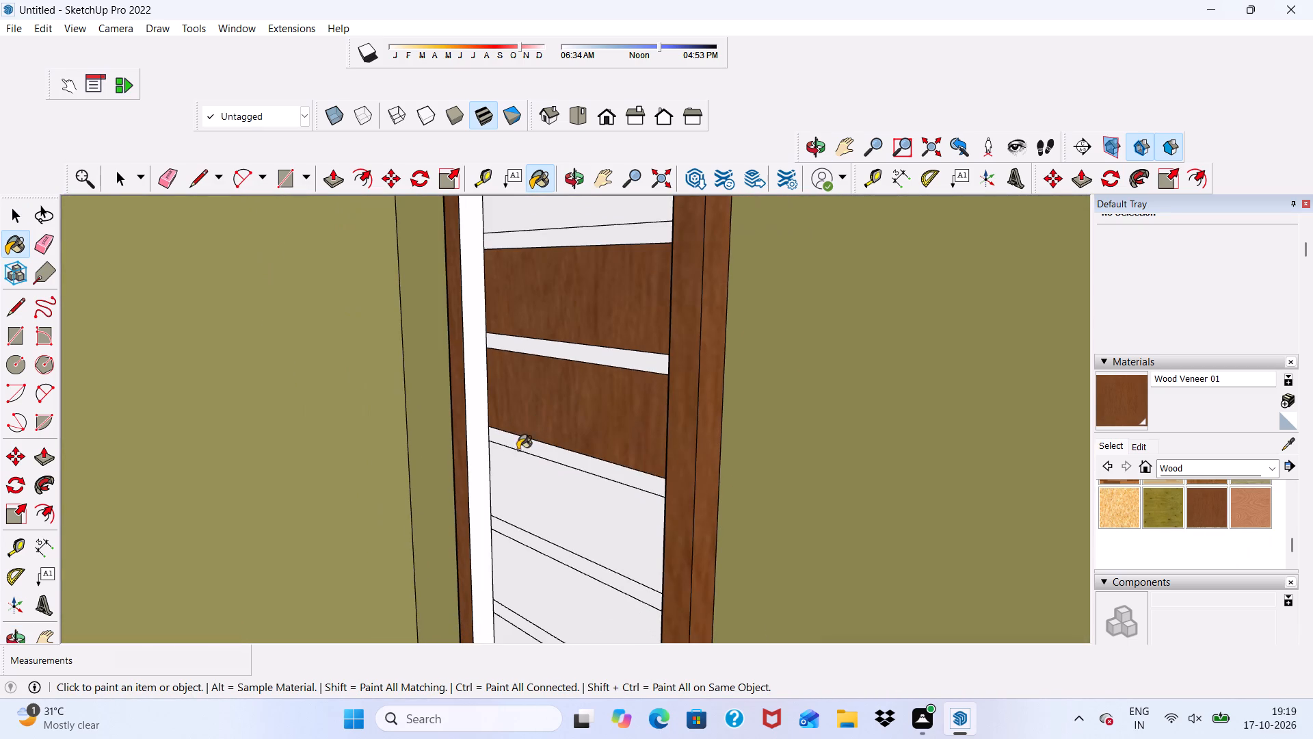
Paint the remaining lower panels of the upper corner balcony's door Wood Veneer 01, leaving the narrow strips between them unpainted.
{"action": "left_click", "coordinate": [518, 474]}
{"action": "left_click", "coordinate": [522, 584]}
{"action": "scroll", "coordinate": [498, 343], "scroll_direction": "down", "scroll_amount": 5}
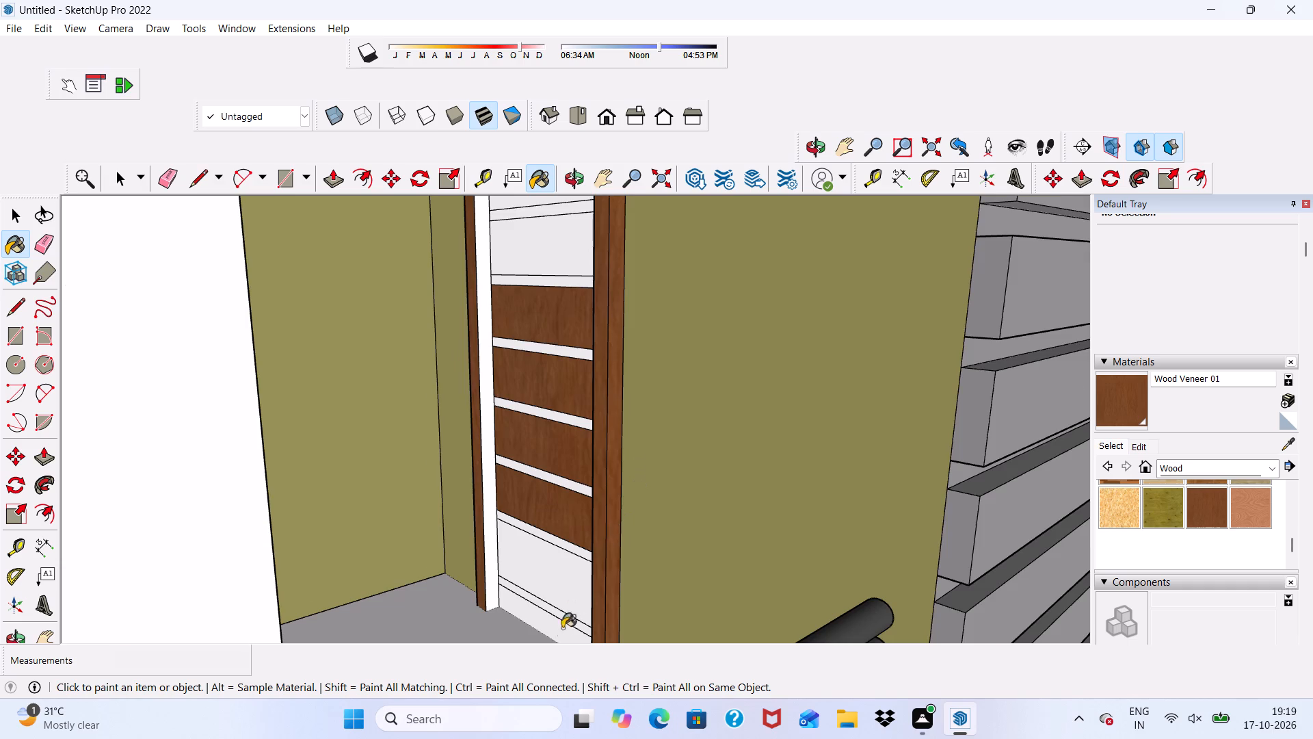
{"action": "scroll", "coordinate": [558, 636], "scroll_direction": "up", "scroll_amount": 1}
{"action": "left_click", "coordinate": [531, 587]}
{"action": "scroll", "coordinate": [535, 615], "scroll_direction": "up", "scroll_amount": 2}
{"action": "left_click", "coordinate": [535, 625]}
{"action": "scroll", "coordinate": [458, 491], "scroll_direction": "up", "scroll_amount": 1}
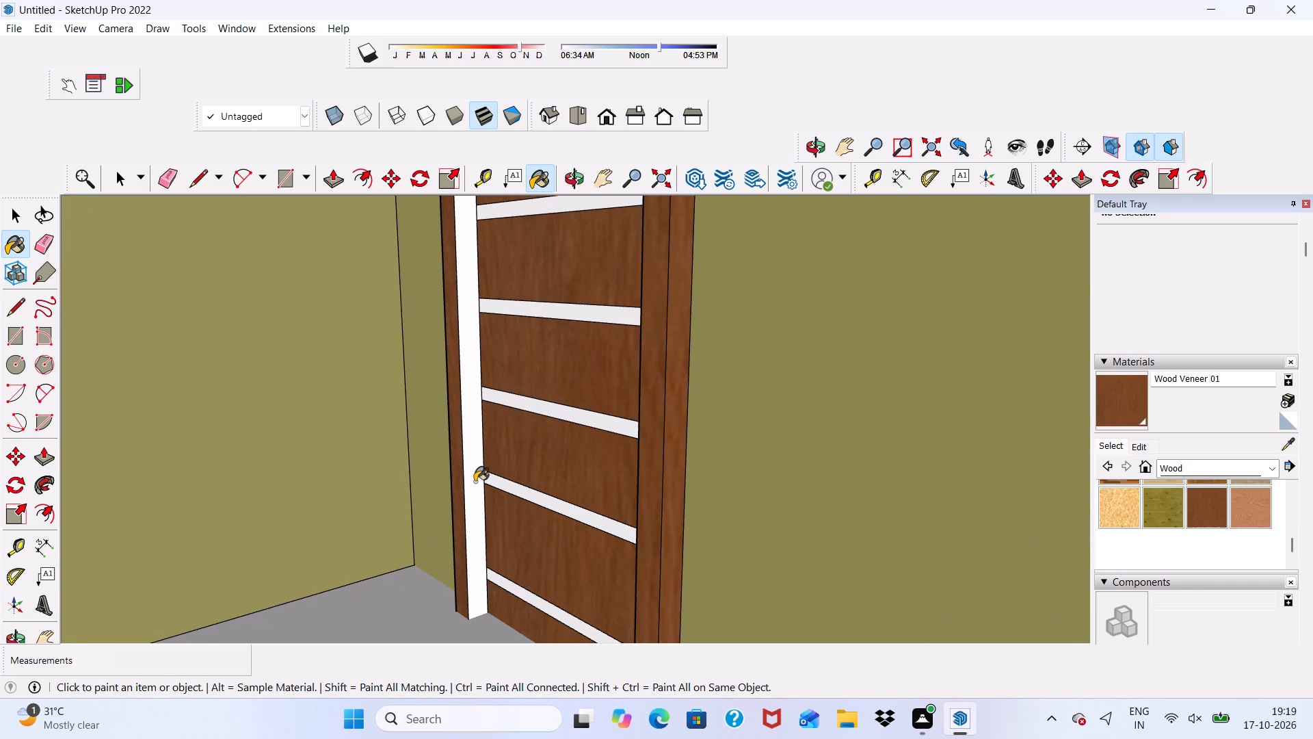
Paint the unpainted side and inner jamb faces of the upper balcony door's frame Wood Veneer 01.
{"action": "left_click", "coordinate": [475, 482]}
{"action": "scroll", "coordinate": [442, 463], "scroll_direction": "down", "scroll_amount": 4}
{"action": "middle_click_drag", "start_coordinate": [468, 504], "coordinate": [862, 501]}
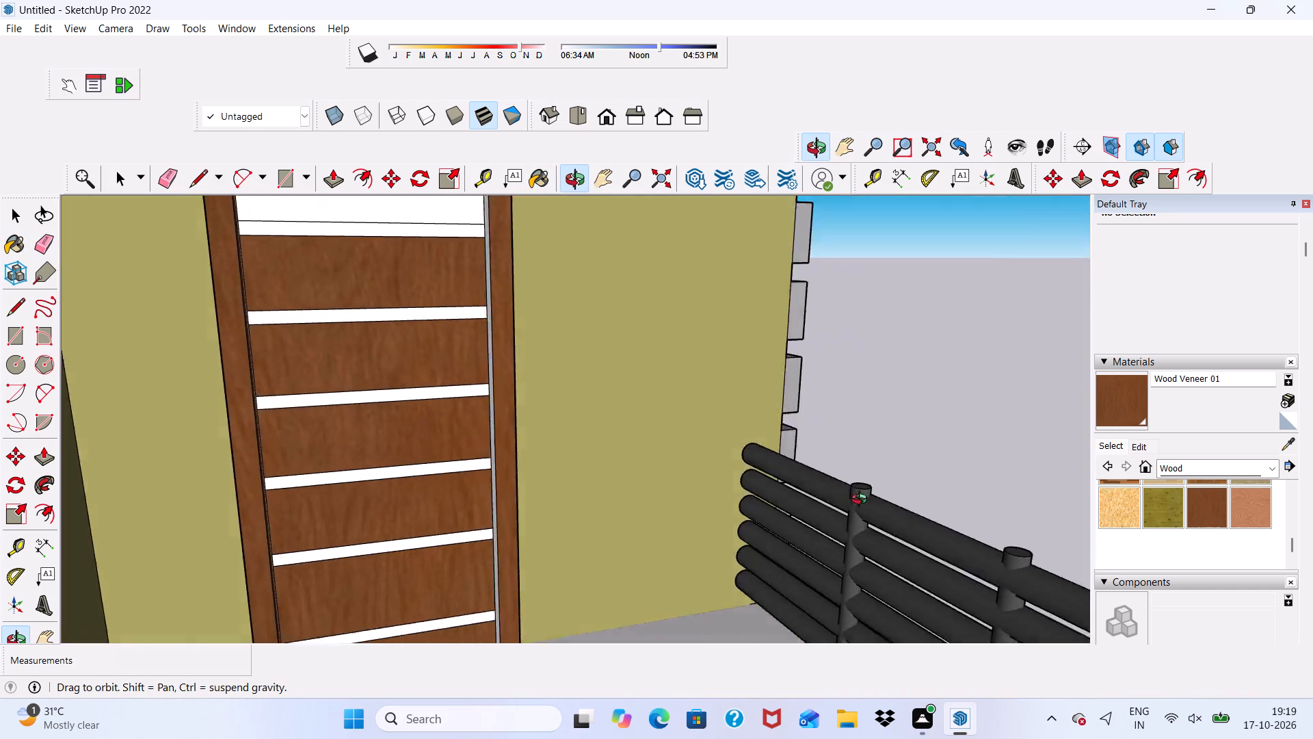
{"action": "middle_click_drag", "start_coordinate": [862, 501], "coordinate": [868, 500]}
{"action": "scroll", "coordinate": [538, 489], "scroll_direction": "up", "scroll_amount": 4}
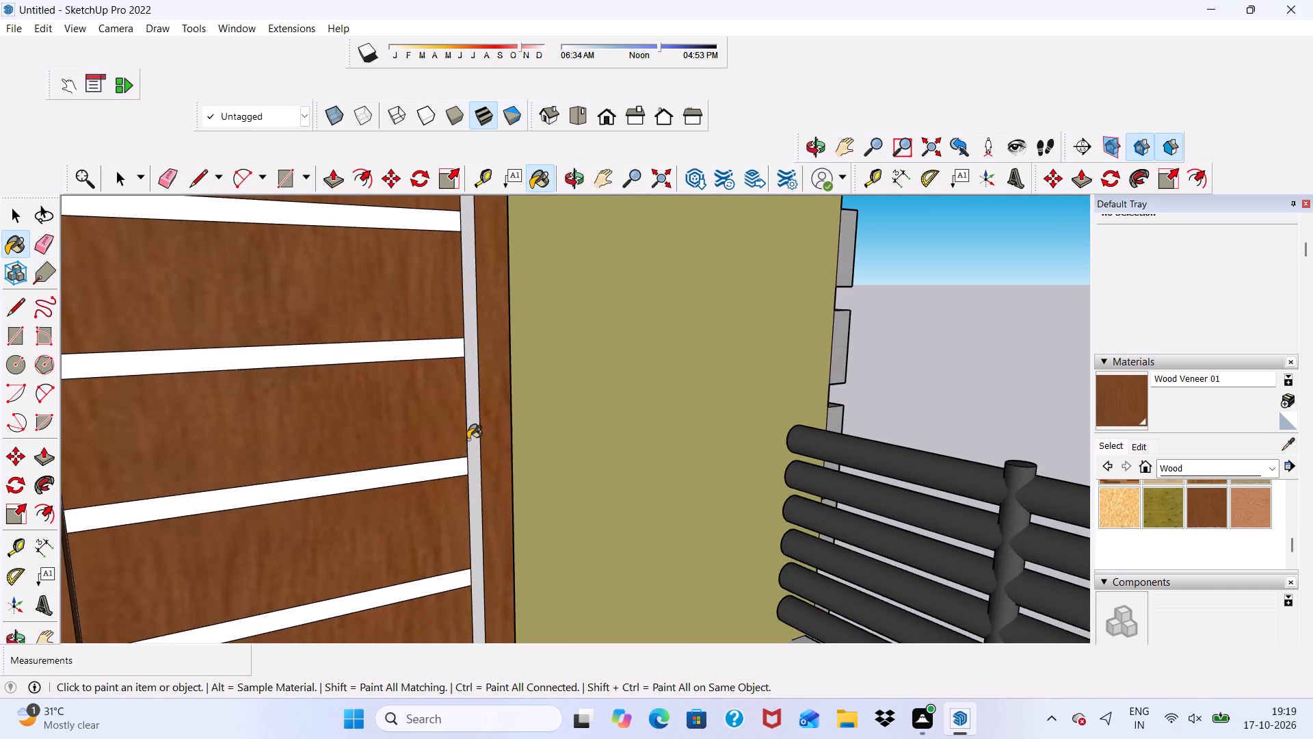
{"action": "left_click", "coordinate": [468, 439]}
{"action": "scroll", "coordinate": [472, 435], "scroll_direction": "down", "scroll_amount": 5}
{"action": "scroll", "coordinate": [487, 435], "scroll_direction": "up", "scroll_amount": 4}
{"action": "left_click", "coordinate": [471, 423]}
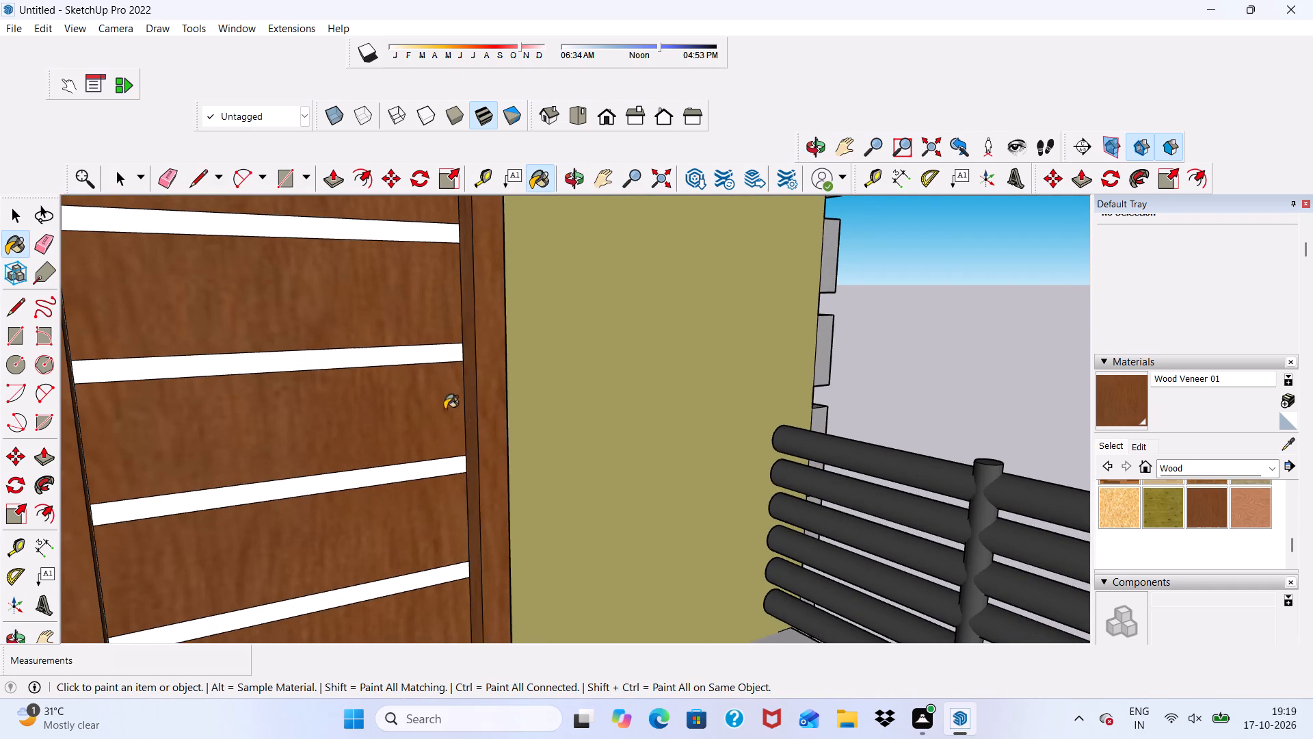
{"action": "scroll", "coordinate": [438, 407], "scroll_direction": "down", "scroll_amount": 6}
{"action": "scroll", "coordinate": [334, 420], "scroll_direction": "down", "scroll_amount": 1}
{"action": "middle_click_drag", "start_coordinate": [319, 424], "coordinate": [358, 484]}
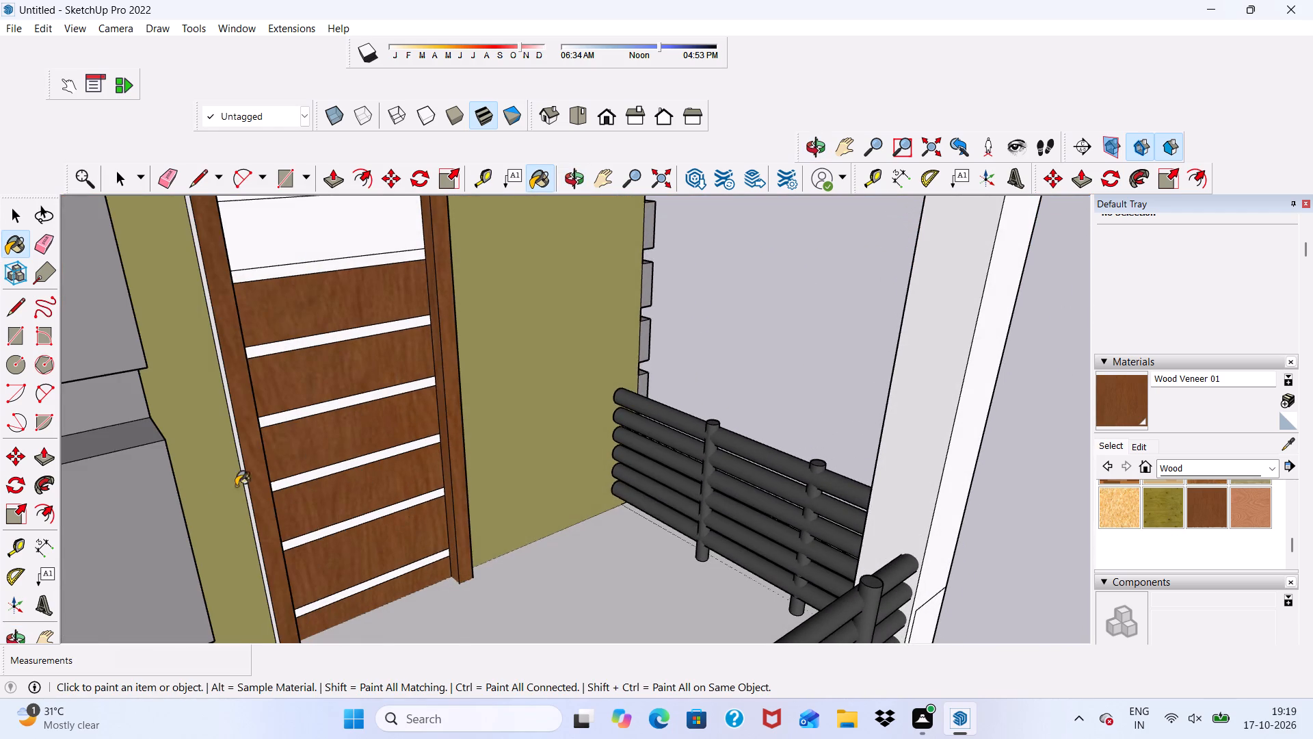
{"action": "scroll", "coordinate": [201, 486], "scroll_direction": "up", "scroll_amount": 9}
{"action": "left_click", "coordinate": [233, 458]}
{"action": "scroll", "coordinate": [235, 458], "scroll_direction": "down", "scroll_amount": 7}
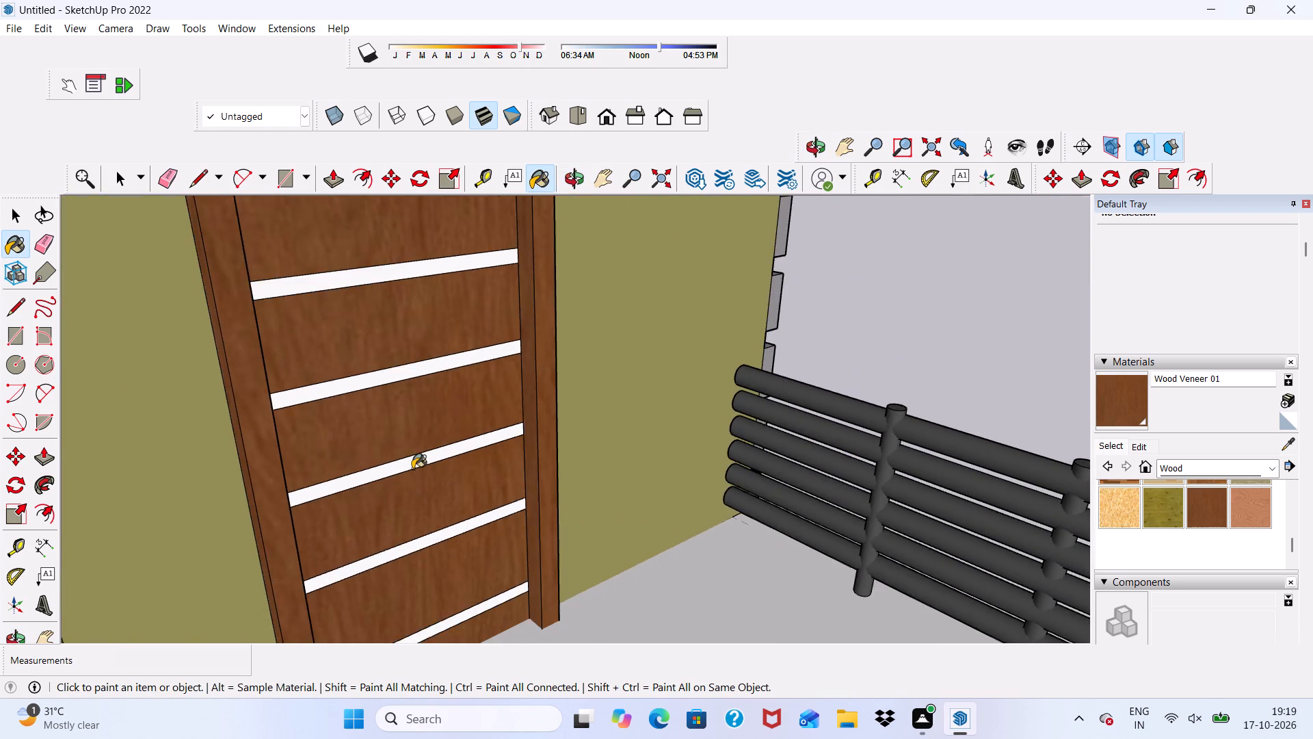
Finish the upper balcony door by painting its remaining inner jamb, top panel and the frame's top face Wood Veneer 01.
{"action": "scroll", "coordinate": [412, 469], "scroll_direction": "down", "scroll_amount": 2}
{"action": "middle_click_drag", "start_coordinate": [453, 500], "coordinate": [312, 534]}
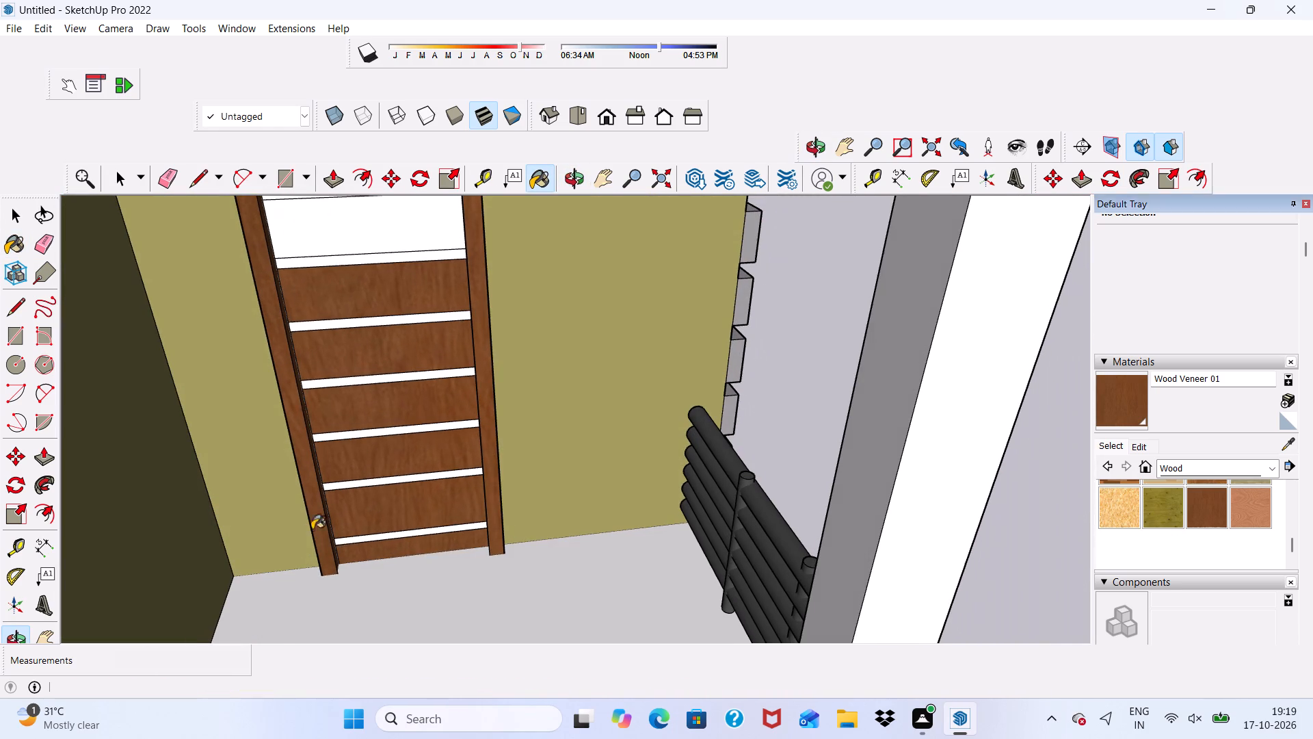
{"action": "left_click", "coordinate": [284, 227]}
{"action": "scroll", "coordinate": [299, 289], "scroll_direction": "down", "scroll_amount": 5}
{"action": "scroll", "coordinate": [373, 291], "scroll_direction": "down", "scroll_amount": 1}
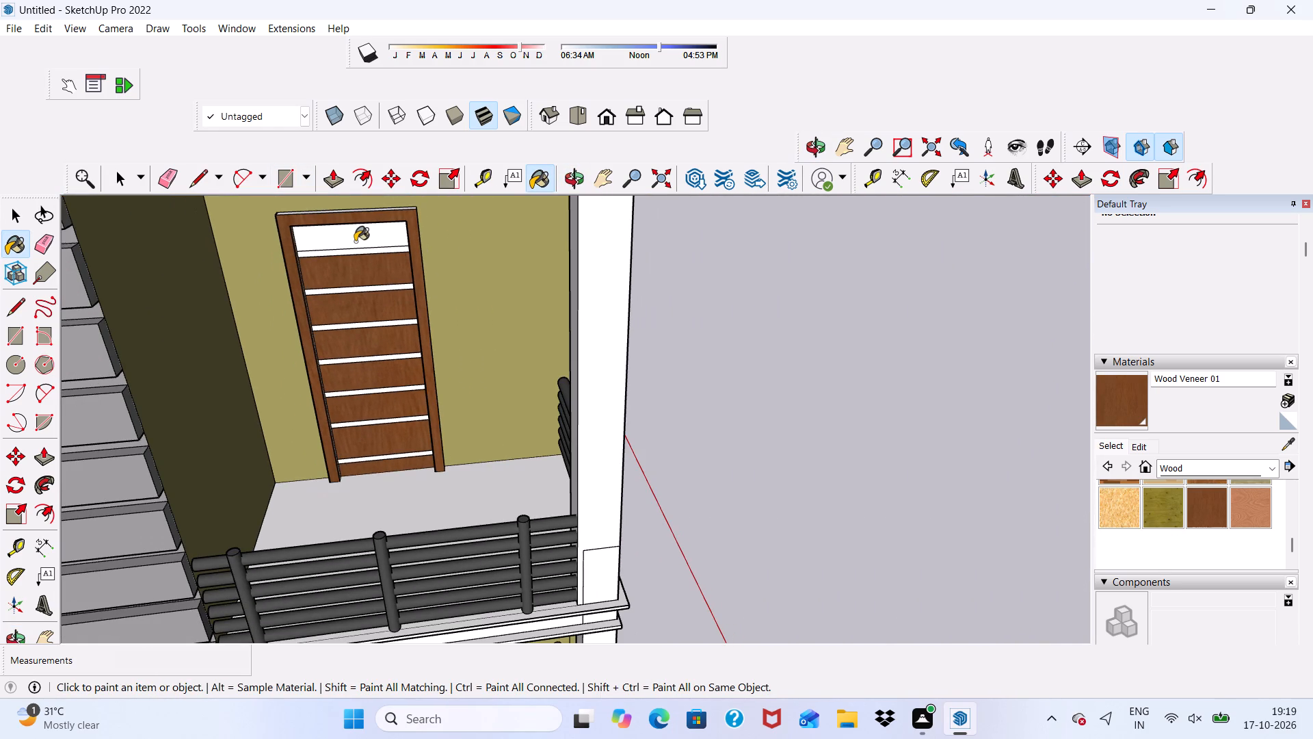
{"action": "left_click", "coordinate": [355, 242]}
{"action": "scroll", "coordinate": [358, 223], "scroll_direction": "up", "scroll_amount": 11}
{"action": "scroll", "coordinate": [360, 208], "scroll_direction": "down", "scroll_amount": 7}
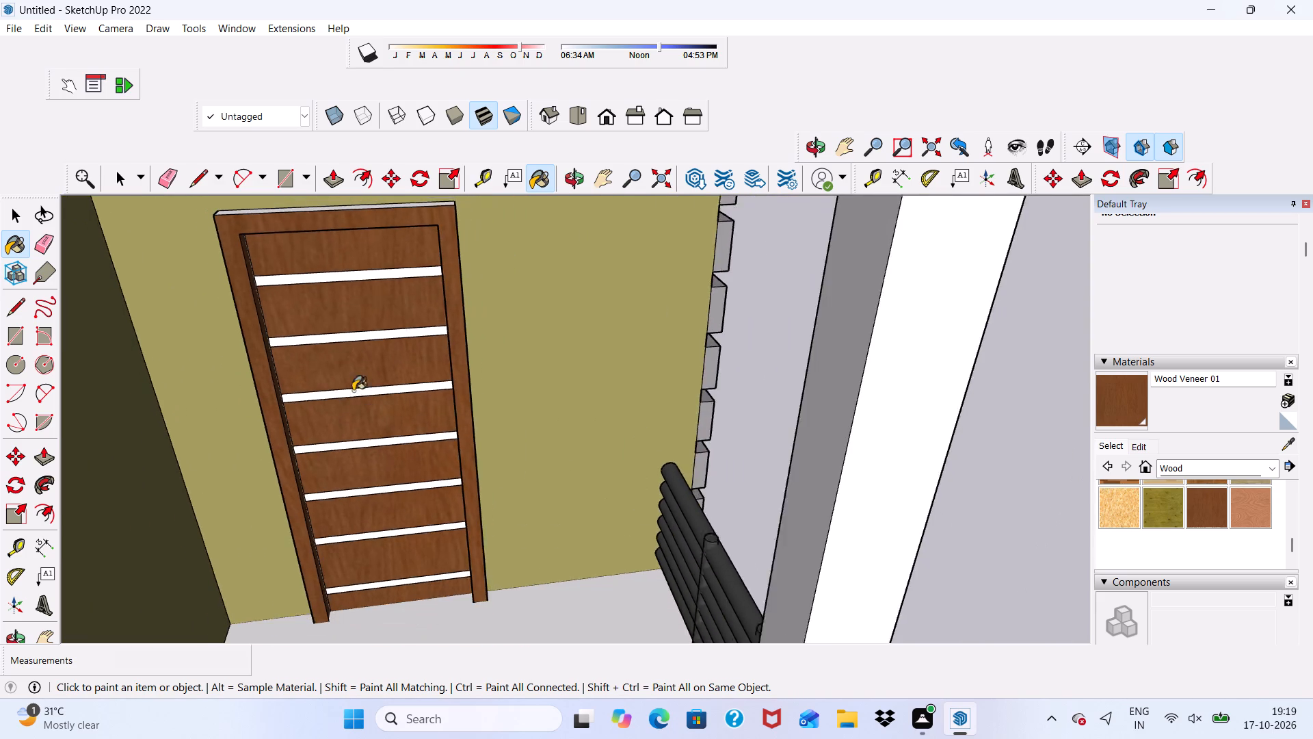
{"action": "scroll", "coordinate": [304, 236], "scroll_direction": "up", "scroll_amount": 15}
{"action": "left_click", "coordinate": [306, 245]}
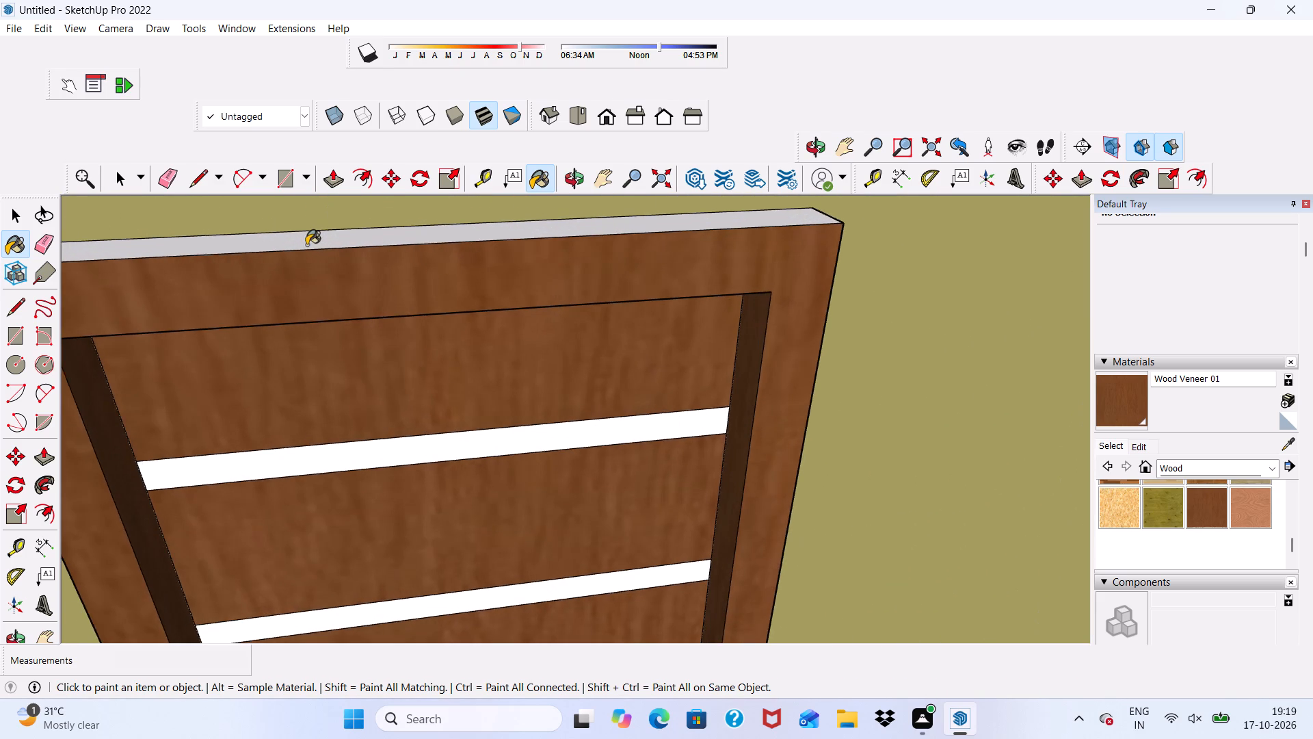
{"action": "scroll", "coordinate": [306, 245], "scroll_direction": "down", "scroll_amount": 15}
{"action": "middle_click_drag", "start_coordinate": [415, 394], "coordinate": [408, 326]}
{"action": "key", "text": "space"}
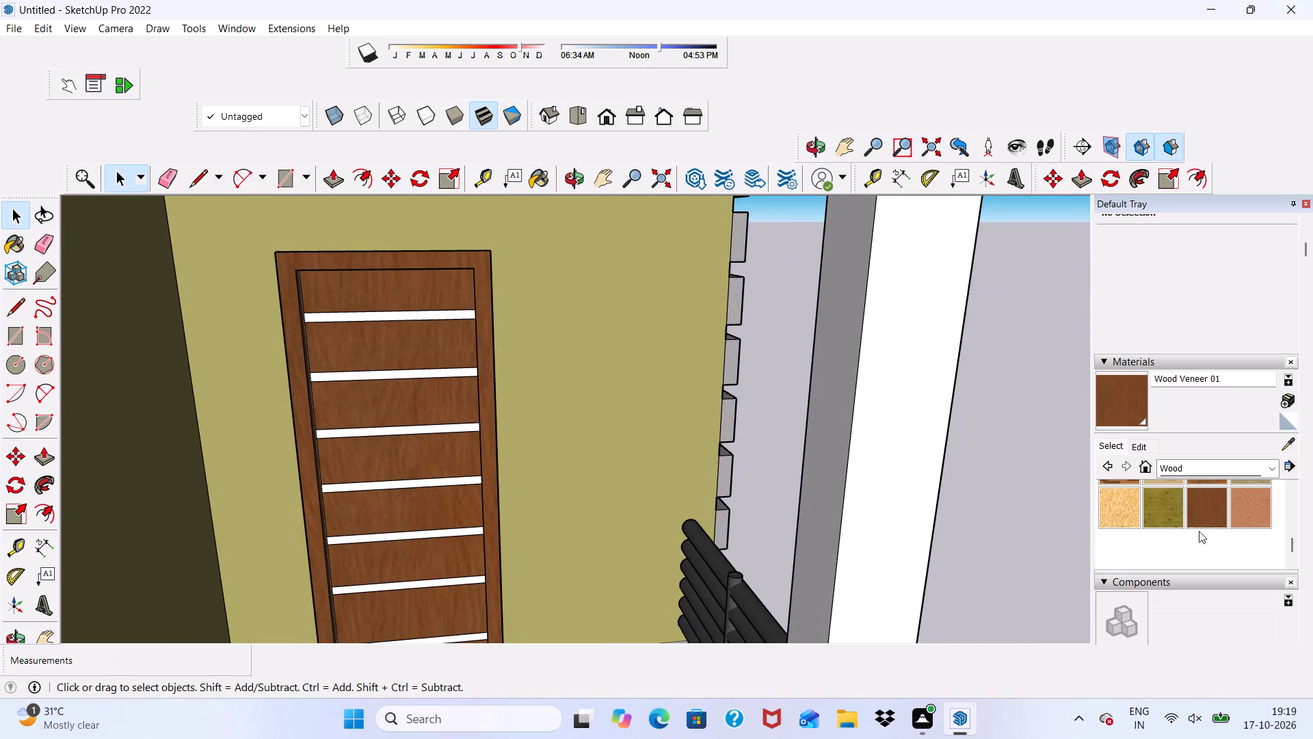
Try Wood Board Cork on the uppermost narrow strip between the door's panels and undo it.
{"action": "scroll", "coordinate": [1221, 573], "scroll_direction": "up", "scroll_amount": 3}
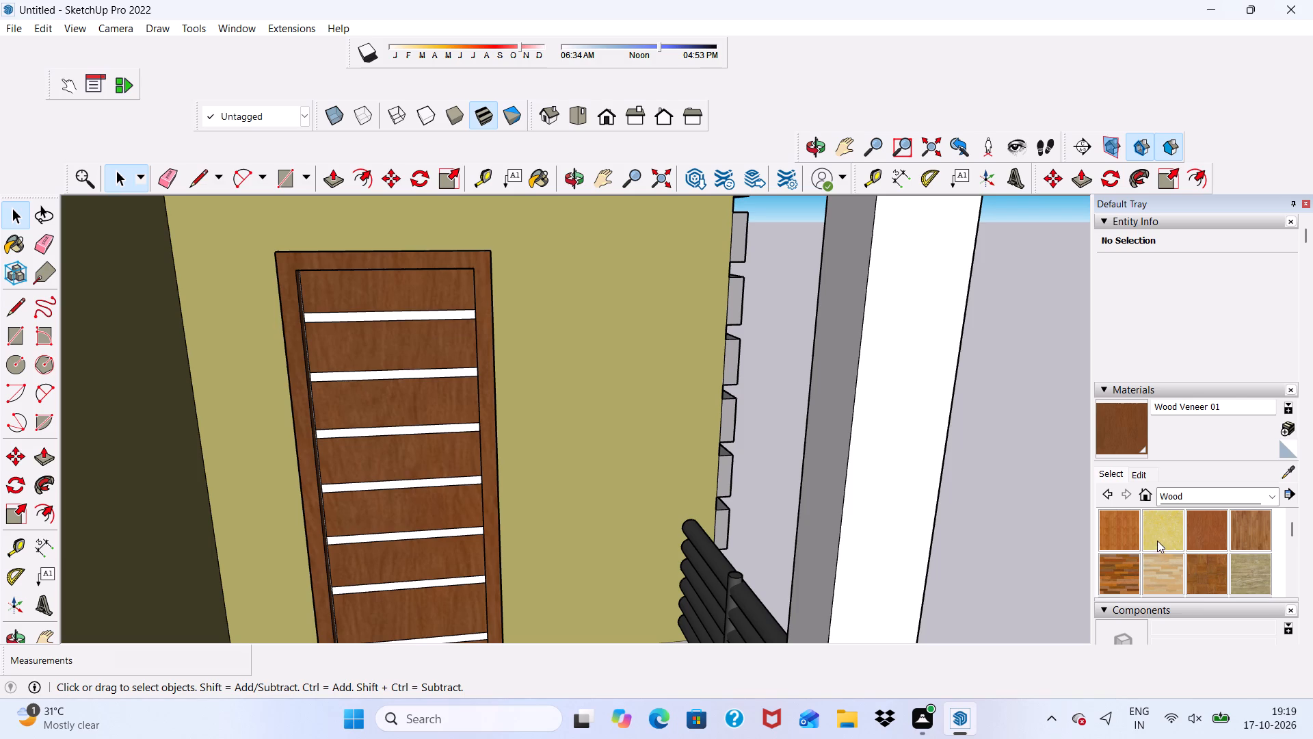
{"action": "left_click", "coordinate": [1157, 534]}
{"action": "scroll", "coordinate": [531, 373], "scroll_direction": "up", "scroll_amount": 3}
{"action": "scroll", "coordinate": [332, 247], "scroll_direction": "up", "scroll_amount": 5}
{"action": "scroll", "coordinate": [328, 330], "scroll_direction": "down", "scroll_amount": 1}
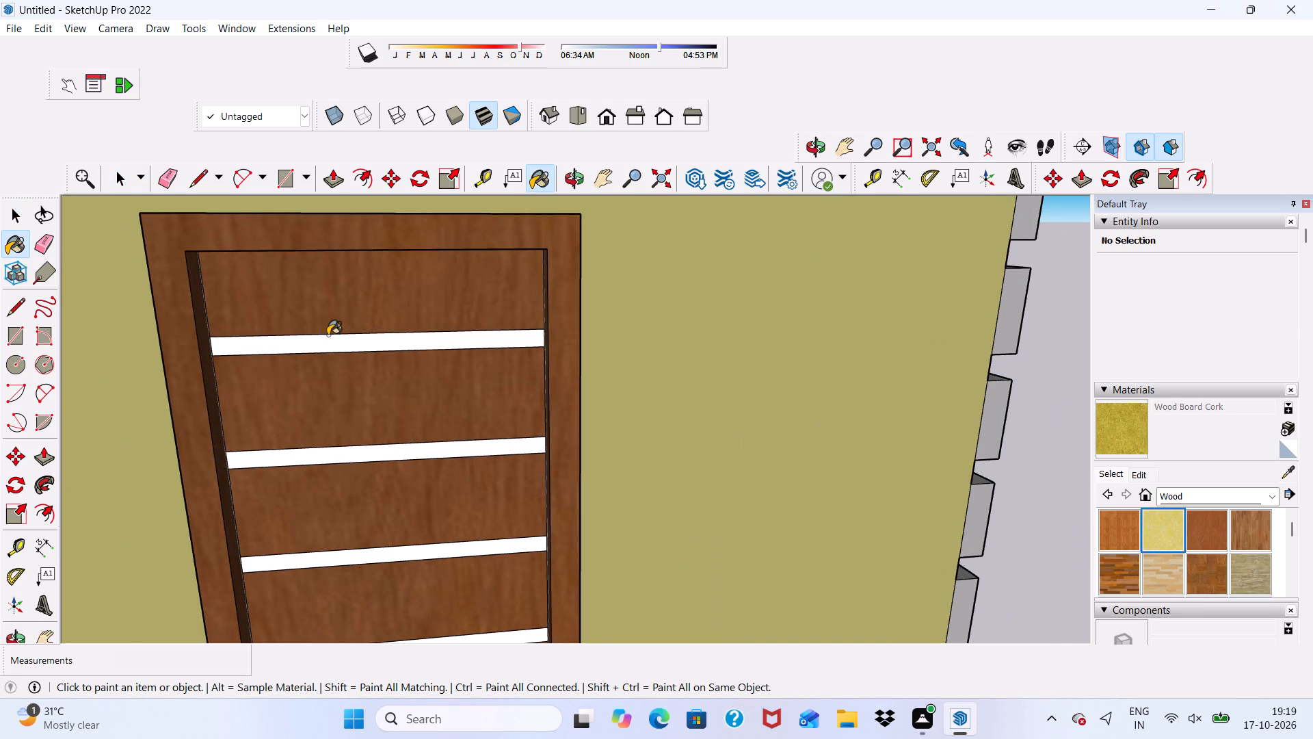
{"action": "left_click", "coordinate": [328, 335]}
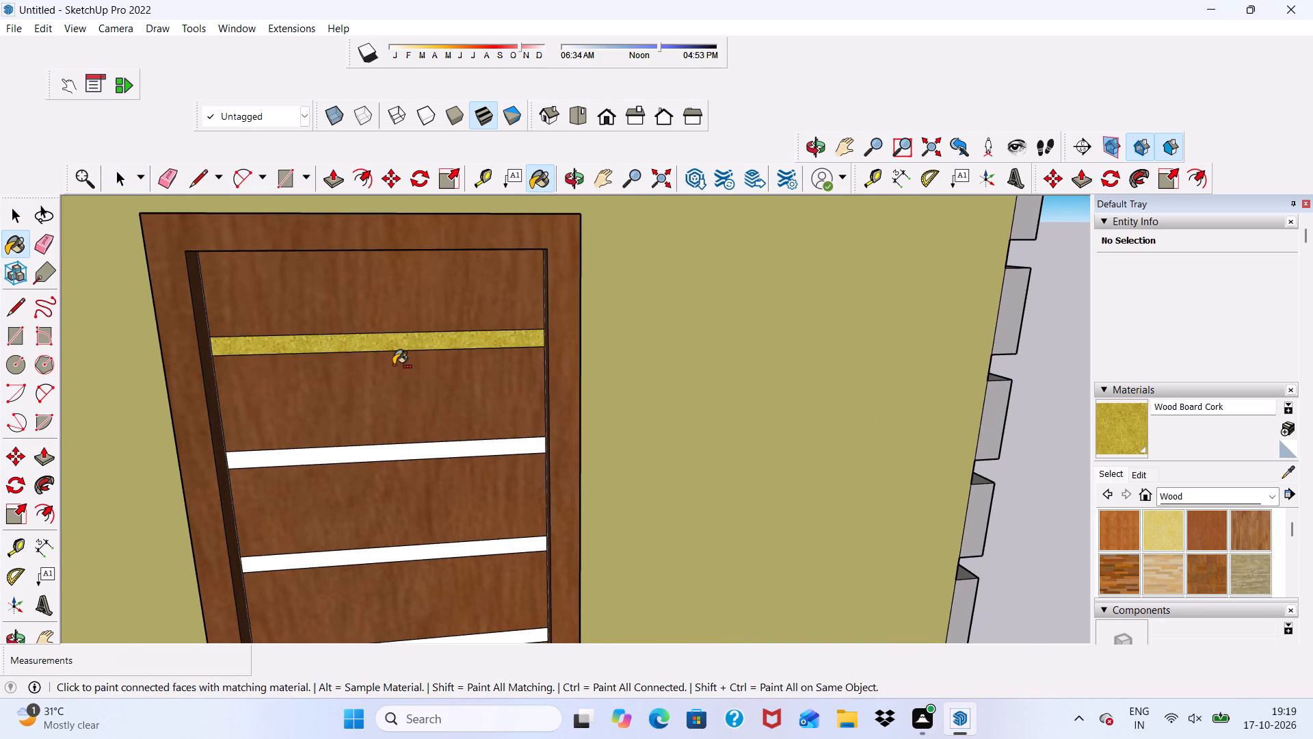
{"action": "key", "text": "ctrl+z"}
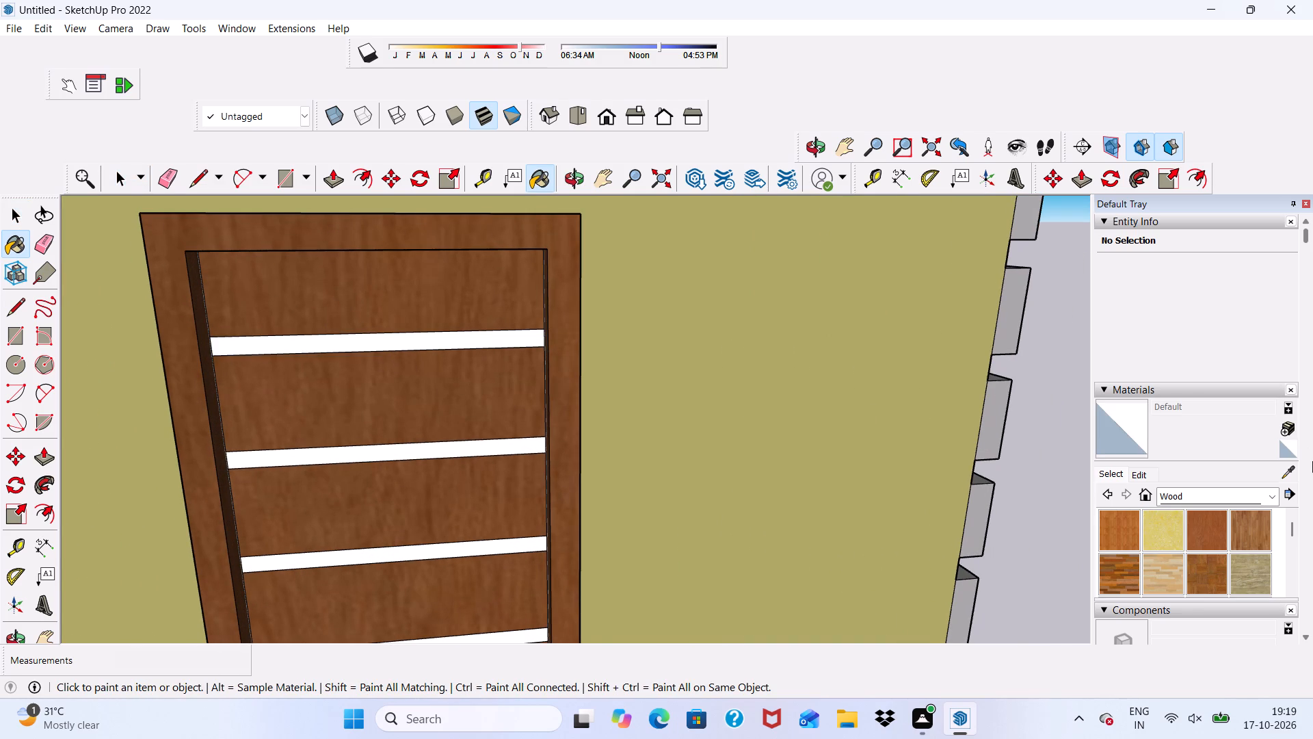
Paint the panels of the lower corner balcony's door Wood Veneer 01, leaving the narrow strips between them unpainted.
{"action": "scroll", "coordinate": [1312, 459], "scroll_direction": "up", "scroll_amount": 2}
{"action": "scroll", "coordinate": [1098, 488], "scroll_direction": "down", "scroll_amount": 4}
{"action": "scroll", "coordinate": [758, 422], "scroll_direction": "down", "scroll_amount": 9}
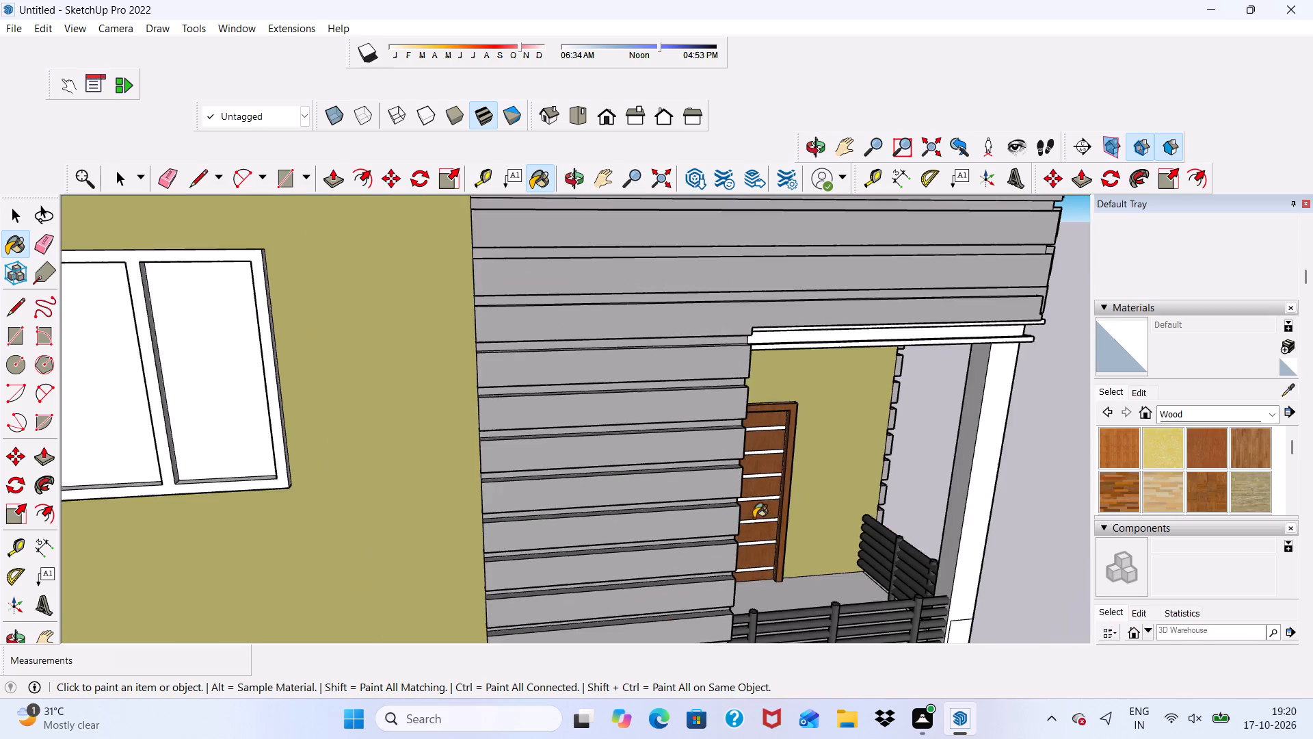
{"action": "scroll", "coordinate": [749, 519], "scroll_direction": "down", "scroll_amount": 7}
{"action": "scroll", "coordinate": [745, 540], "scroll_direction": "up", "scroll_amount": 1}
{"action": "scroll", "coordinate": [789, 300], "scroll_direction": "up", "scroll_amount": 15}
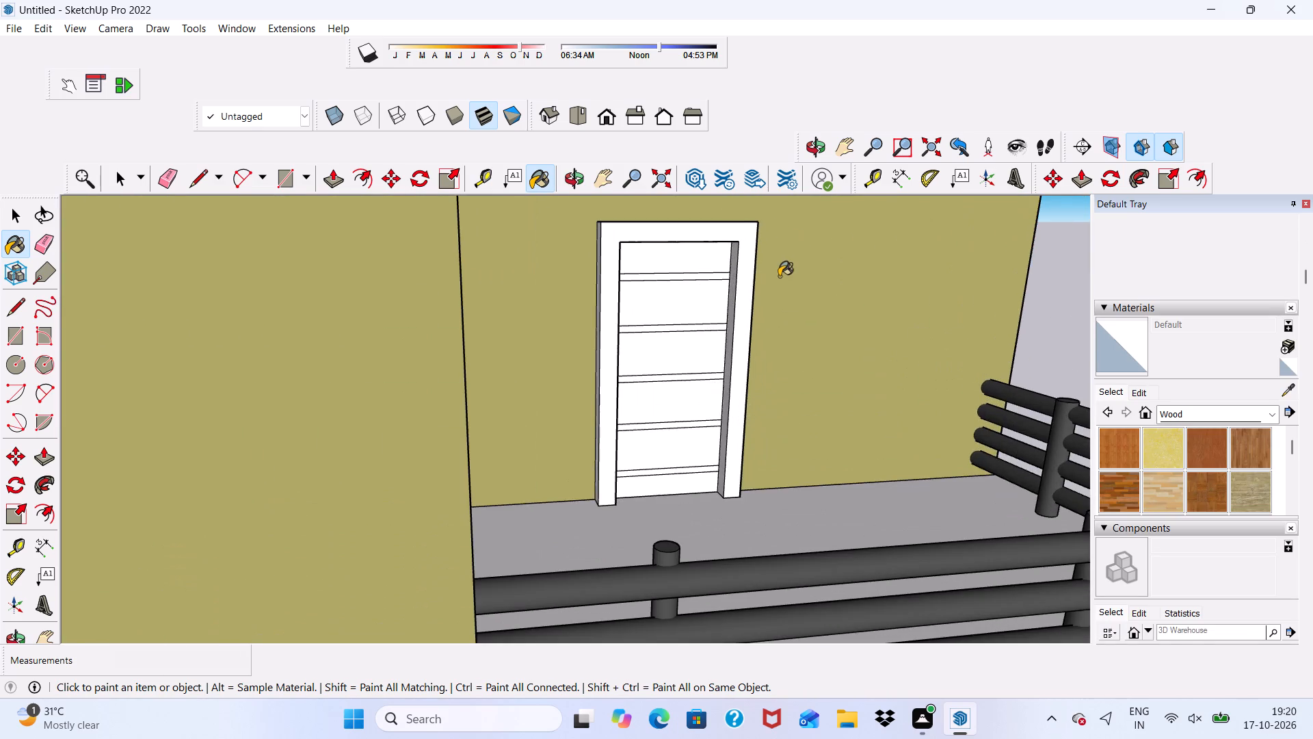
{"action": "scroll", "coordinate": [777, 278], "scroll_direction": "up", "scroll_amount": 4}
{"action": "scroll", "coordinate": [646, 276], "scroll_direction": "up", "scroll_amount": 5}
{"action": "left_click", "coordinate": [626, 237]}
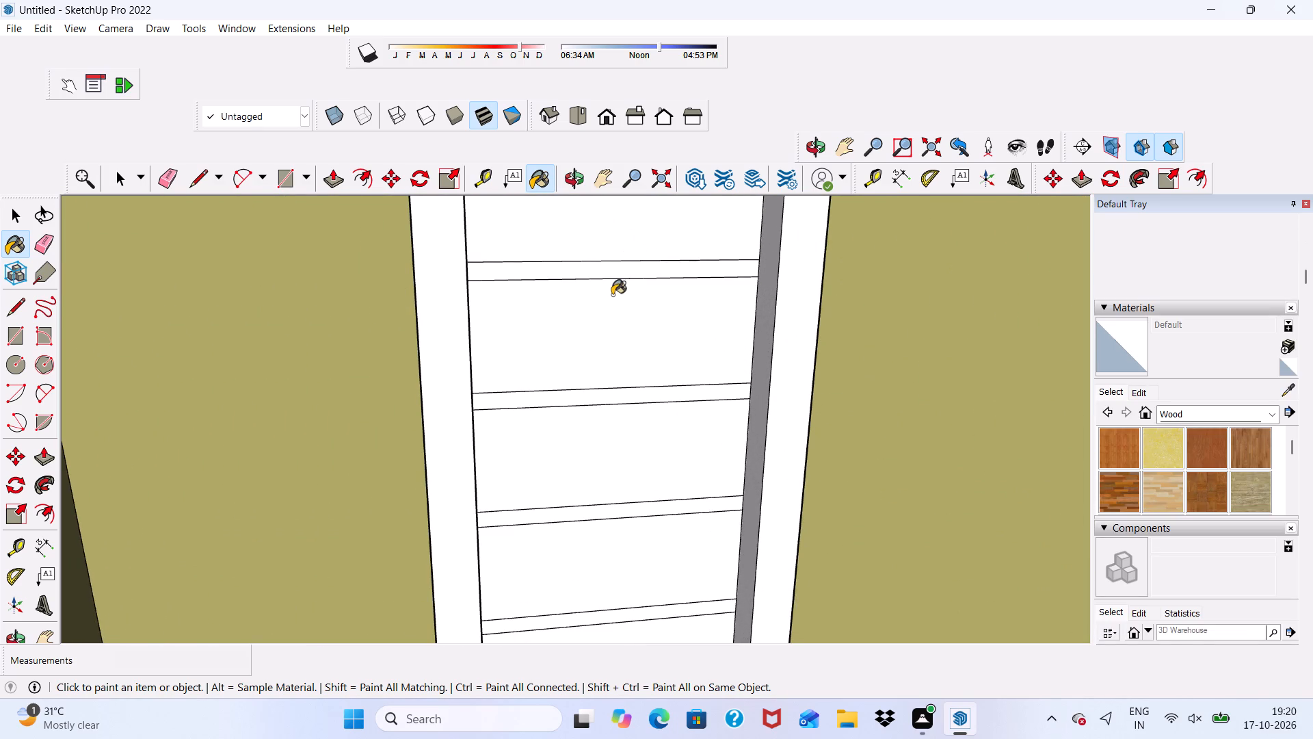
{"action": "scroll", "coordinate": [1236, 426], "scroll_direction": "down", "scroll_amount": 2}
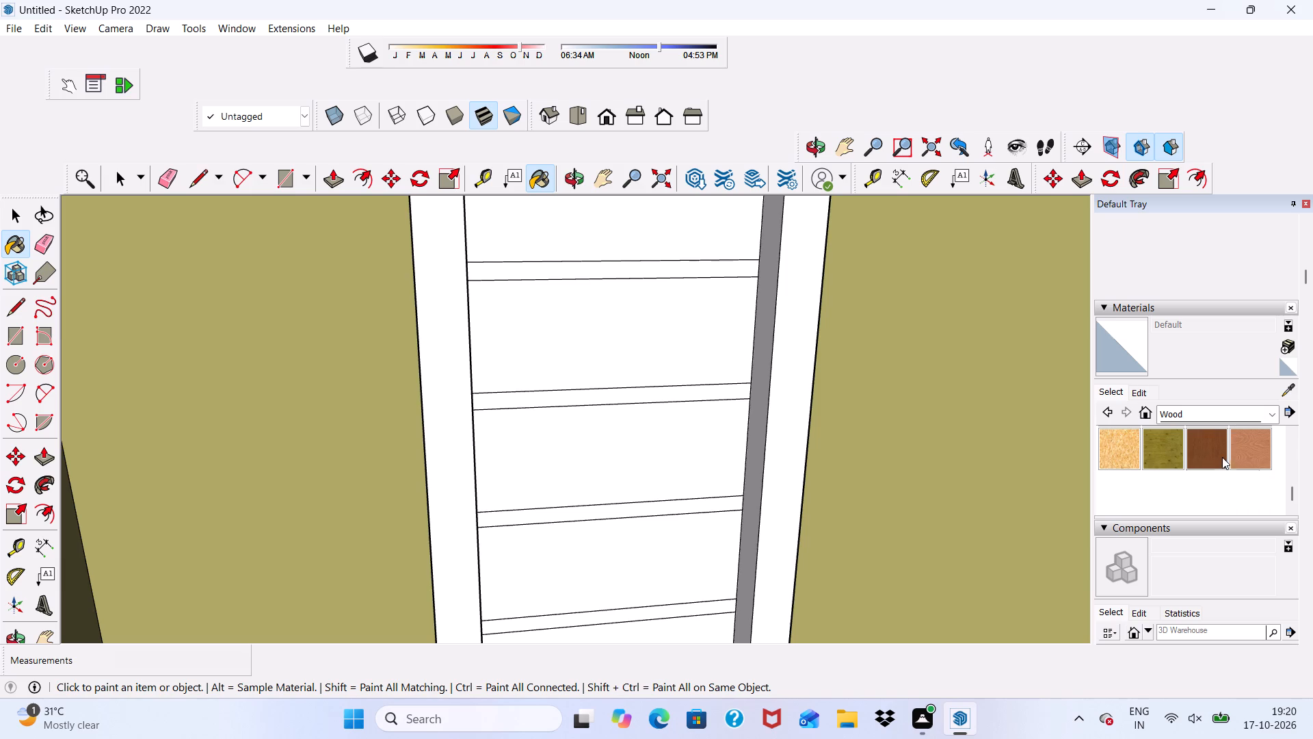
{"action": "left_click", "coordinate": [1217, 453]}
{"action": "left_click", "coordinate": [538, 246]}
{"action": "left_click", "coordinate": [535, 328]}
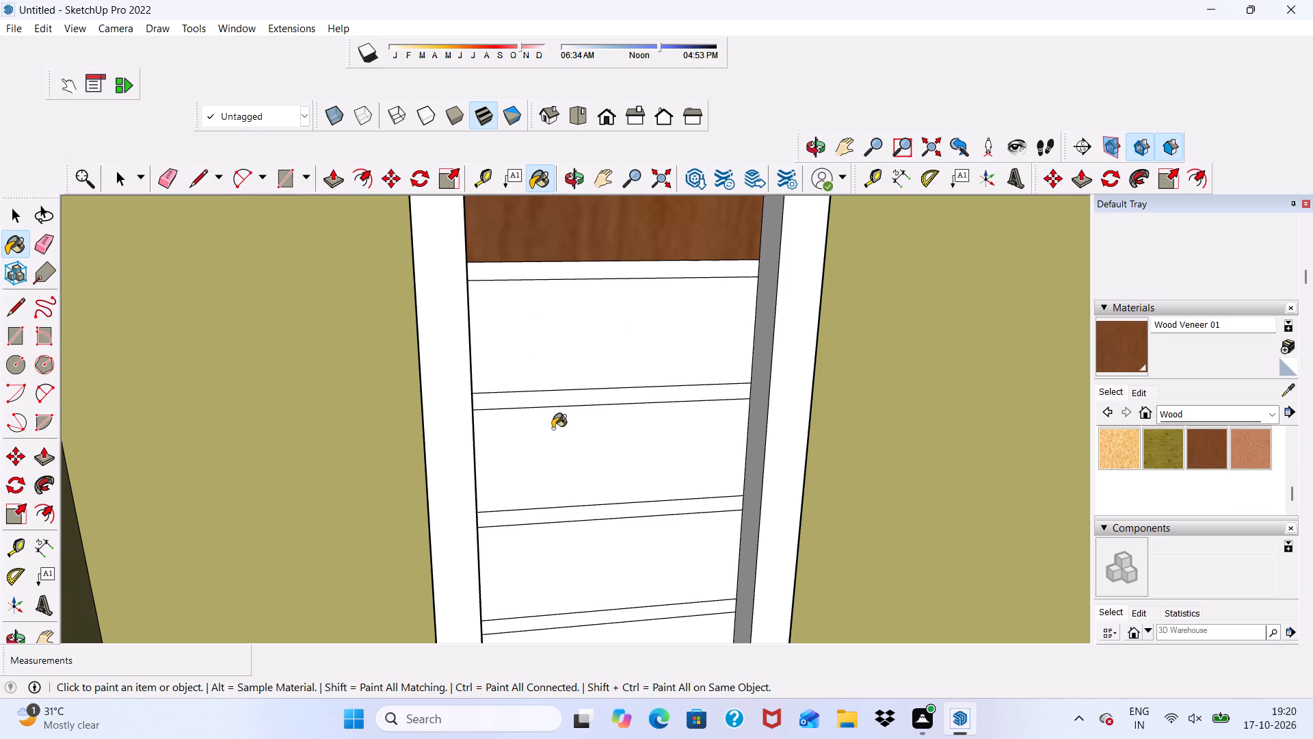
{"action": "left_click", "coordinate": [555, 443]}
{"action": "scroll", "coordinate": [538, 375], "scroll_direction": "down", "scroll_amount": 5}
{"action": "left_click", "coordinate": [574, 491]}
{"action": "left_click", "coordinate": [561, 575]}
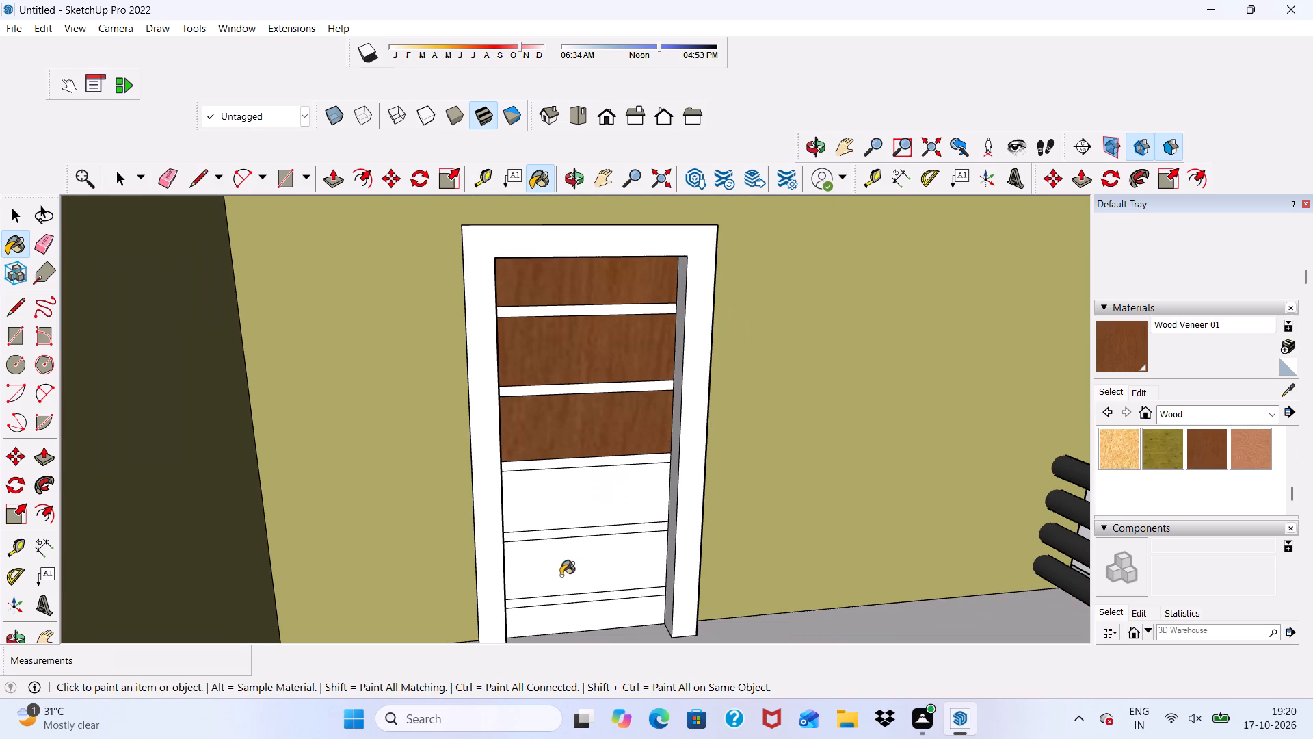
{"action": "left_click", "coordinate": [551, 624]}
Paint the front, outer side and inner jamb faces of the lower balcony door's frame Wood Veneer 01.
{"action": "scroll", "coordinate": [464, 539], "scroll_direction": "up", "scroll_amount": 4}
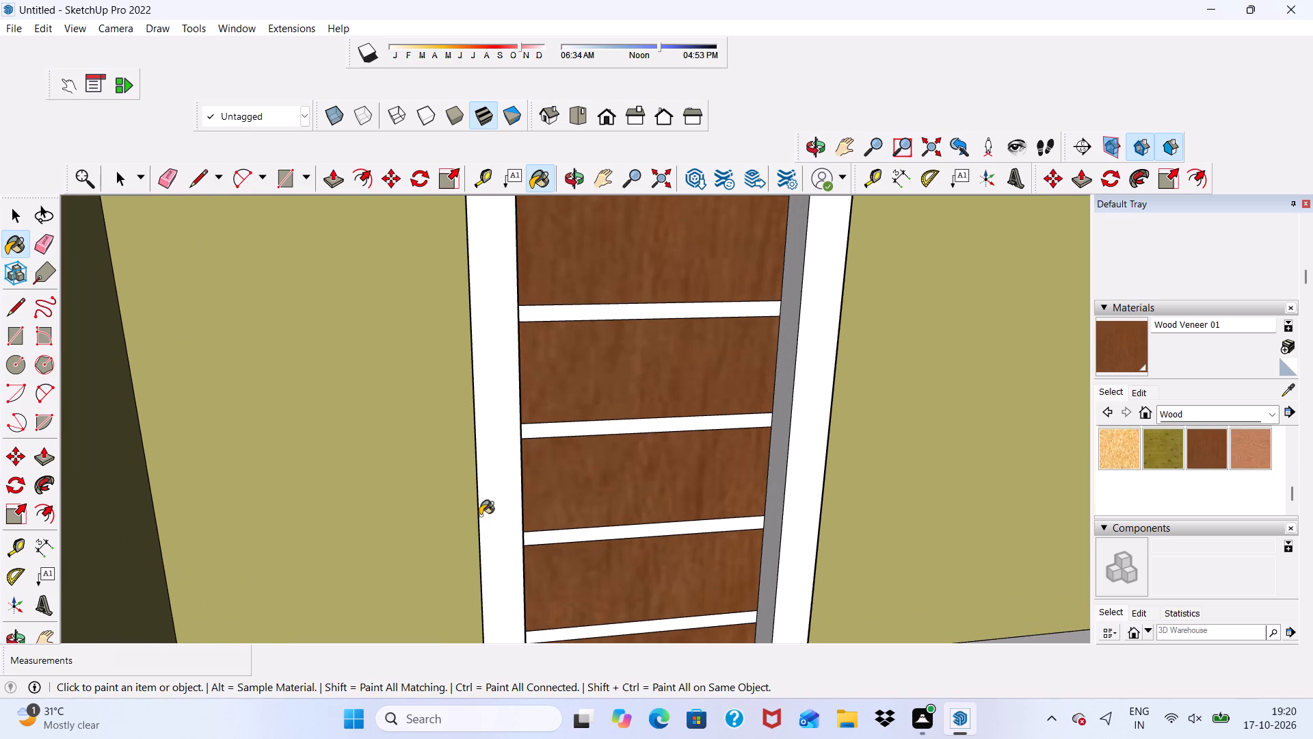
{"action": "left_click", "coordinate": [480, 515]}
{"action": "middle_click_drag", "start_coordinate": [480, 515], "coordinate": [561, 513]}
{"action": "scroll", "coordinate": [552, 496], "scroll_direction": "up", "scroll_amount": 4}
{"action": "left_click", "coordinate": [535, 453]}
{"action": "scroll", "coordinate": [535, 453], "scroll_direction": "down", "scroll_amount": 5}
{"action": "middle_click_drag", "start_coordinate": [575, 484], "coordinate": [357, 502]}
{"action": "scroll", "coordinate": [358, 493], "scroll_direction": "up", "scroll_amount": 3}
{"action": "left_click", "coordinate": [356, 488]}
{"action": "scroll", "coordinate": [356, 488], "scroll_direction": "down", "scroll_amount": 2}
{"action": "middle_click_drag", "start_coordinate": [356, 488], "coordinate": [573, 492]}
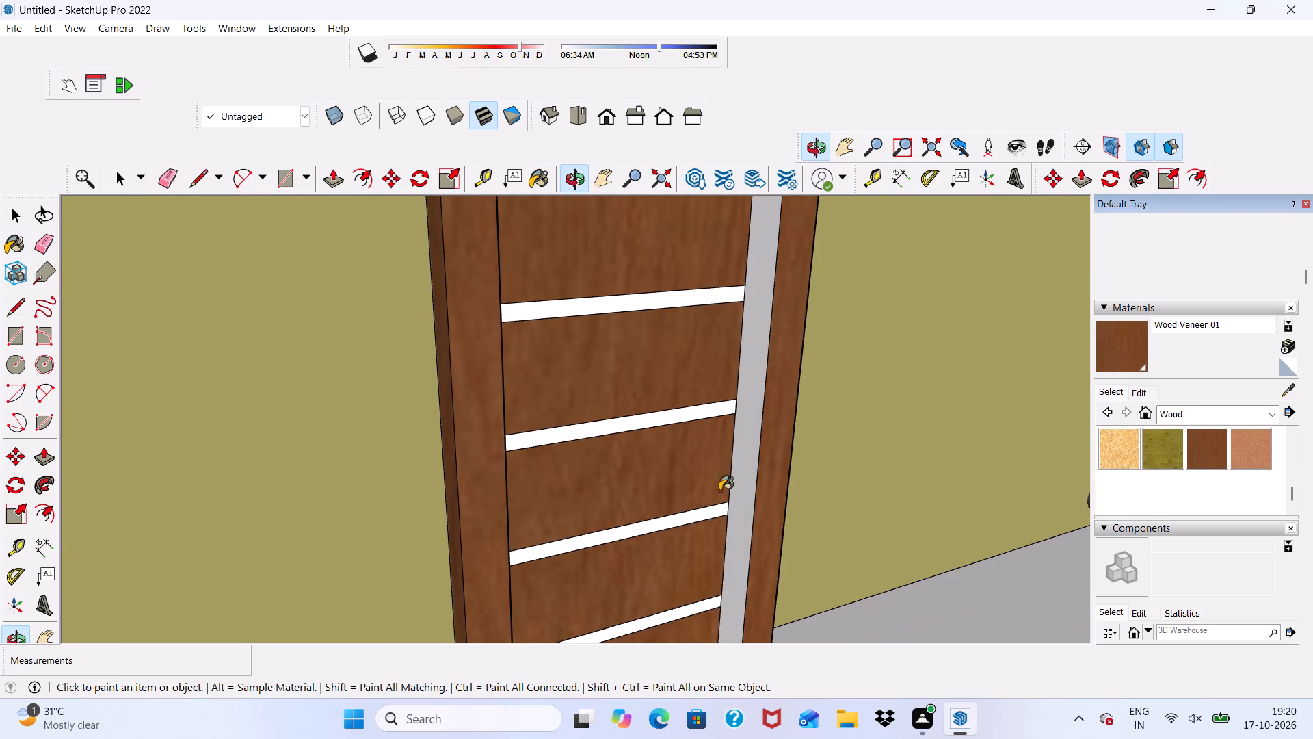
{"action": "left_click", "coordinate": [741, 497]}
Switch to the standard front view and examine the facade's windows and balconies.
{"action": "scroll", "coordinate": [600, 468], "scroll_direction": "down", "scroll_amount": 5}
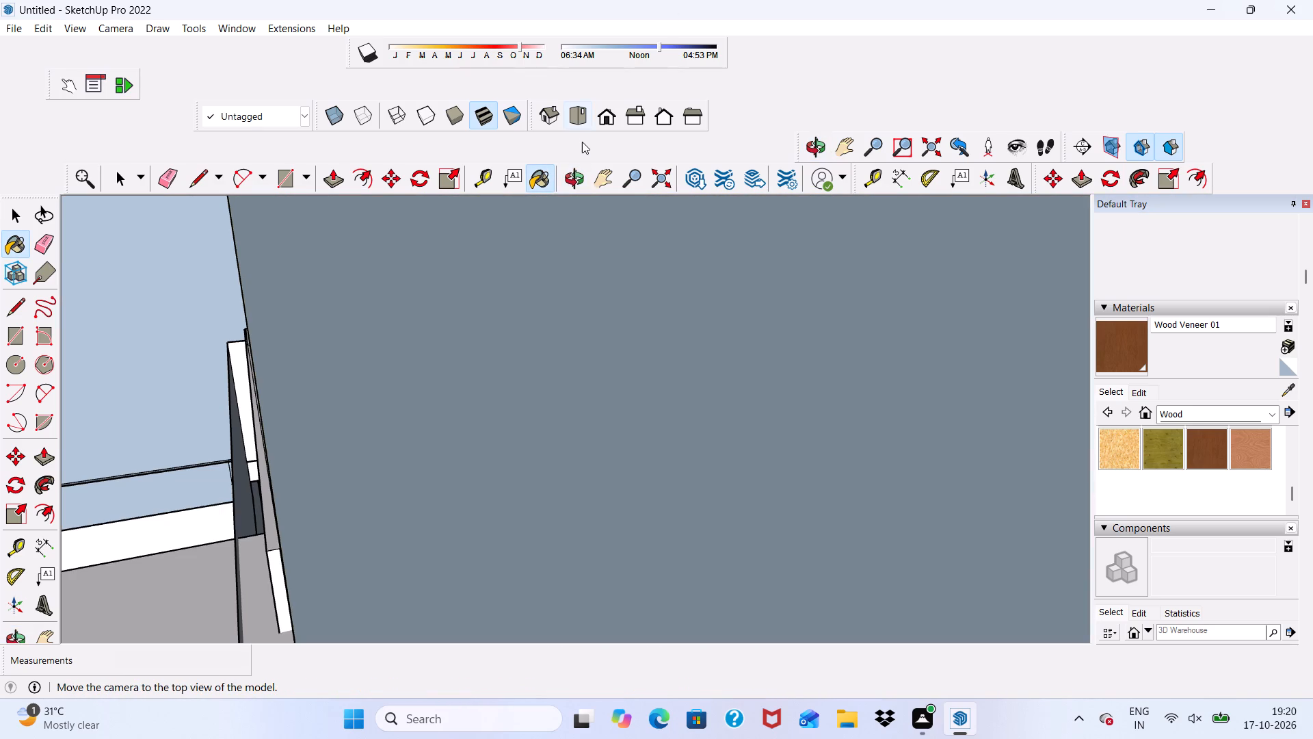
{"action": "left_click", "coordinate": [602, 114]}
{"action": "scroll", "coordinate": [414, 246], "scroll_direction": "down", "scroll_amount": 5}
{"action": "scroll", "coordinate": [644, 380], "scroll_direction": "up", "scroll_amount": 2}
{"action": "scroll", "coordinate": [646, 380], "scroll_direction": "down", "scroll_amount": 8}
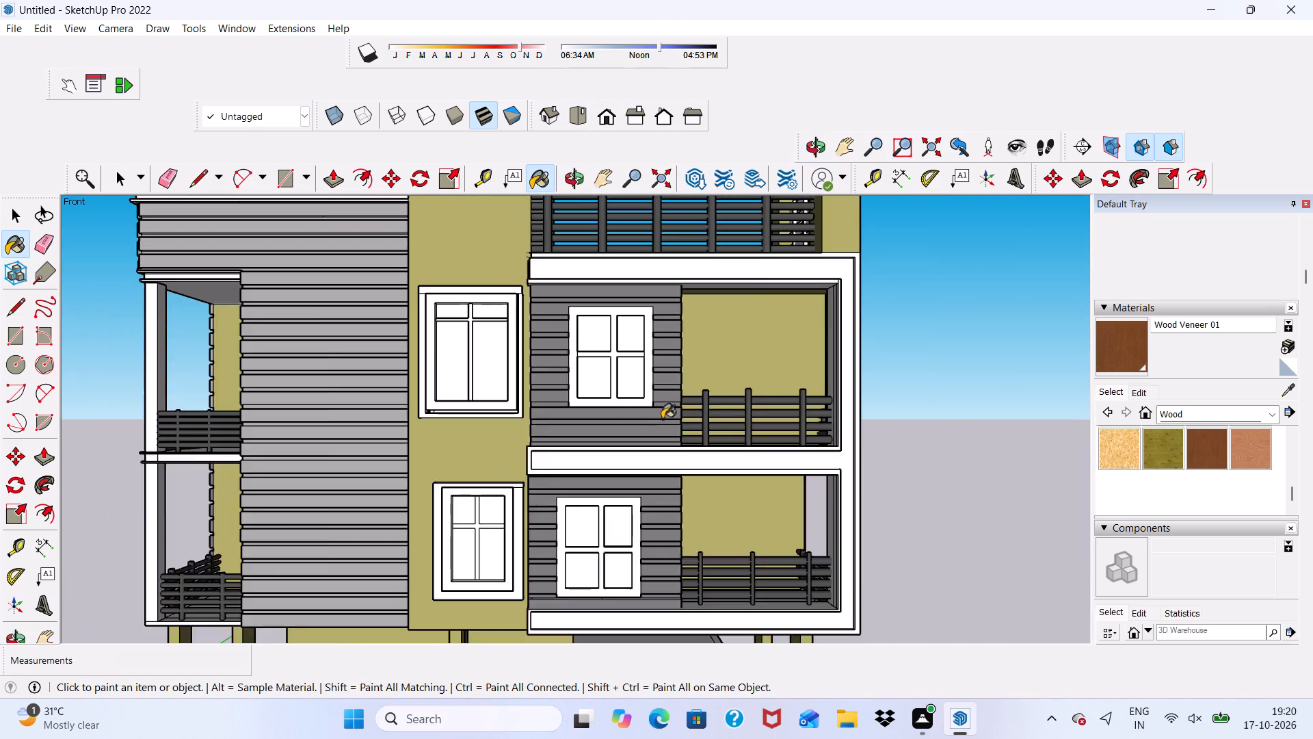
Paint the unpainted outer side of the uppermost corner balcony door's frame Wood Veneer 01.
{"action": "scroll", "coordinate": [662, 419], "scroll_direction": "down", "scroll_amount": 3}
{"action": "scroll", "coordinate": [488, 439], "scroll_direction": "up", "scroll_amount": 1}
{"action": "scroll", "coordinate": [454, 425], "scroll_direction": "down", "scroll_amount": 11}
{"action": "middle_click_drag", "start_coordinate": [426, 456], "coordinate": [622, 567]}
{"action": "scroll", "coordinate": [622, 567], "scroll_direction": "up", "scroll_amount": 20}
{"action": "scroll", "coordinate": [622, 567], "scroll_direction": "up", "scroll_amount": 2}
{"action": "scroll", "coordinate": [501, 450], "scroll_direction": "down", "scroll_amount": 10}
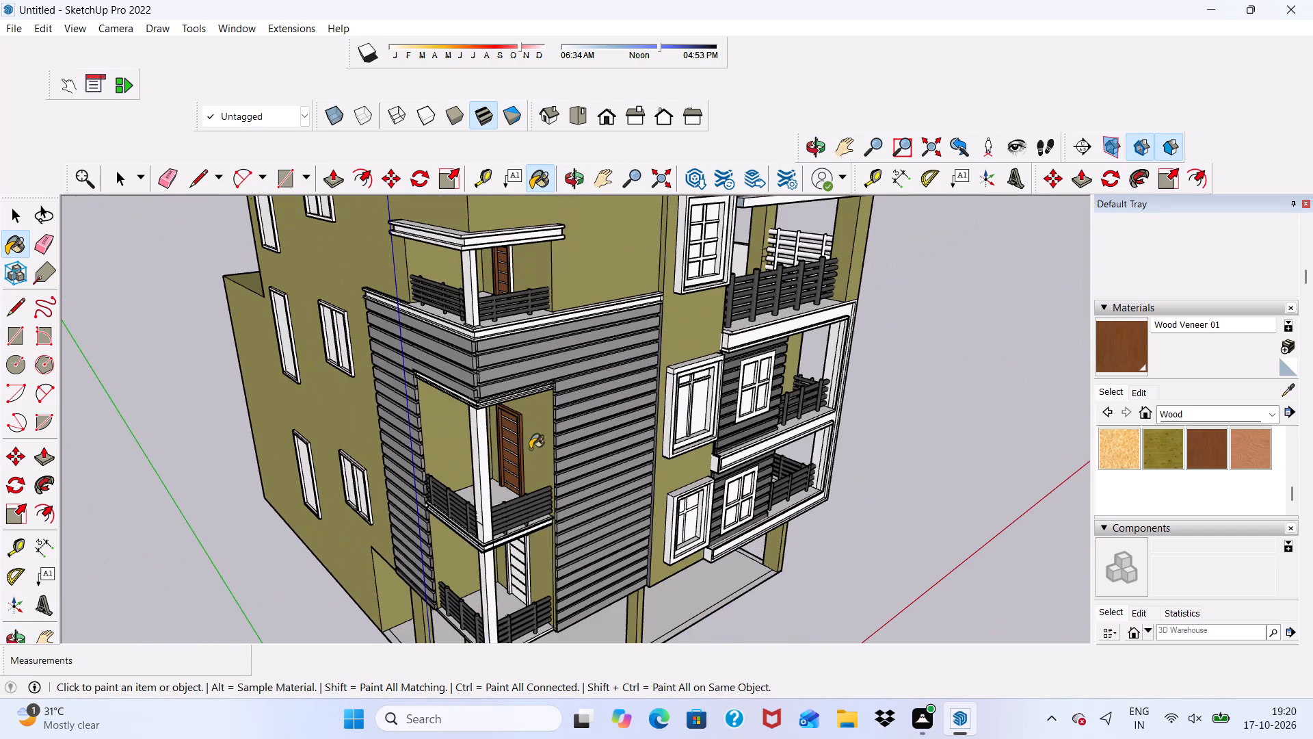
{"action": "scroll", "coordinate": [504, 317], "scroll_direction": "up", "scroll_amount": 15}
{"action": "left_click", "coordinate": [509, 245]}
{"action": "scroll", "coordinate": [496, 277], "scroll_direction": "down", "scroll_amount": 4}
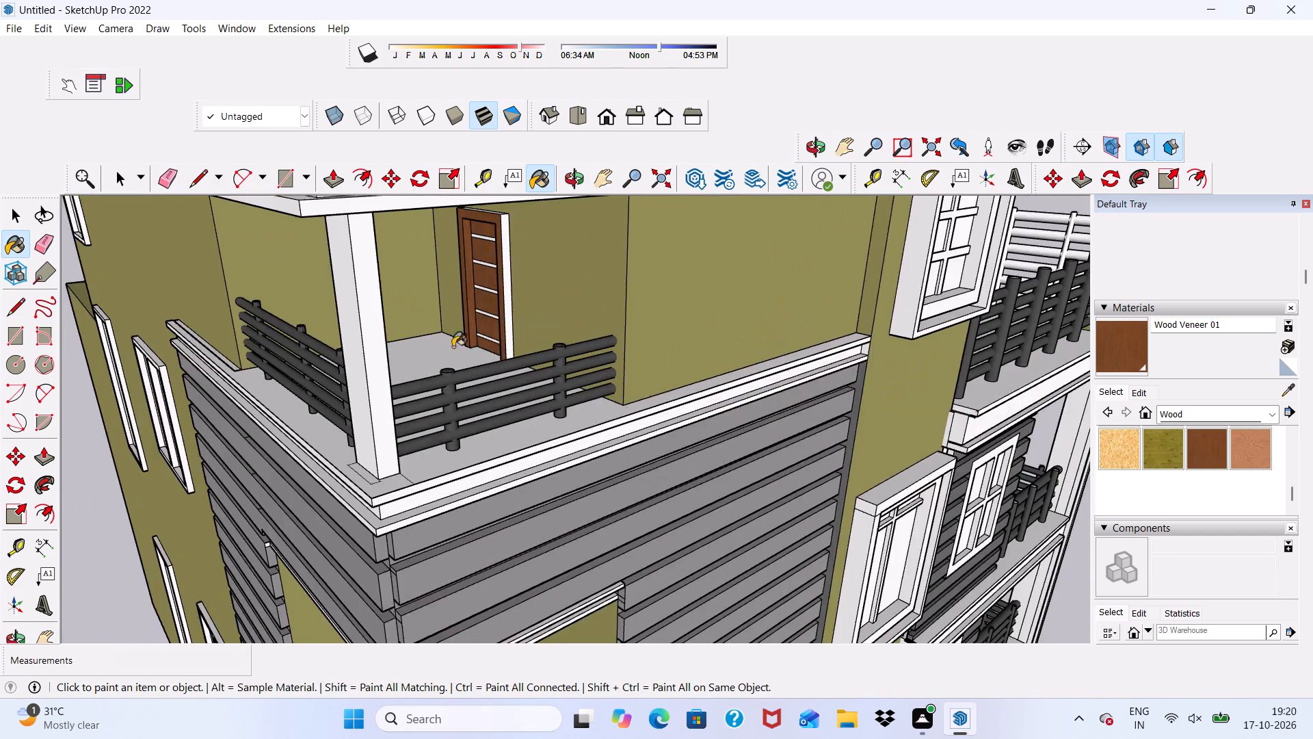
{"action": "scroll", "coordinate": [508, 283], "scroll_direction": "up", "scroll_amount": 11}
{"action": "left_click", "coordinate": [499, 244]}
{"action": "scroll", "coordinate": [484, 268], "scroll_direction": "down", "scroll_amount": 12}
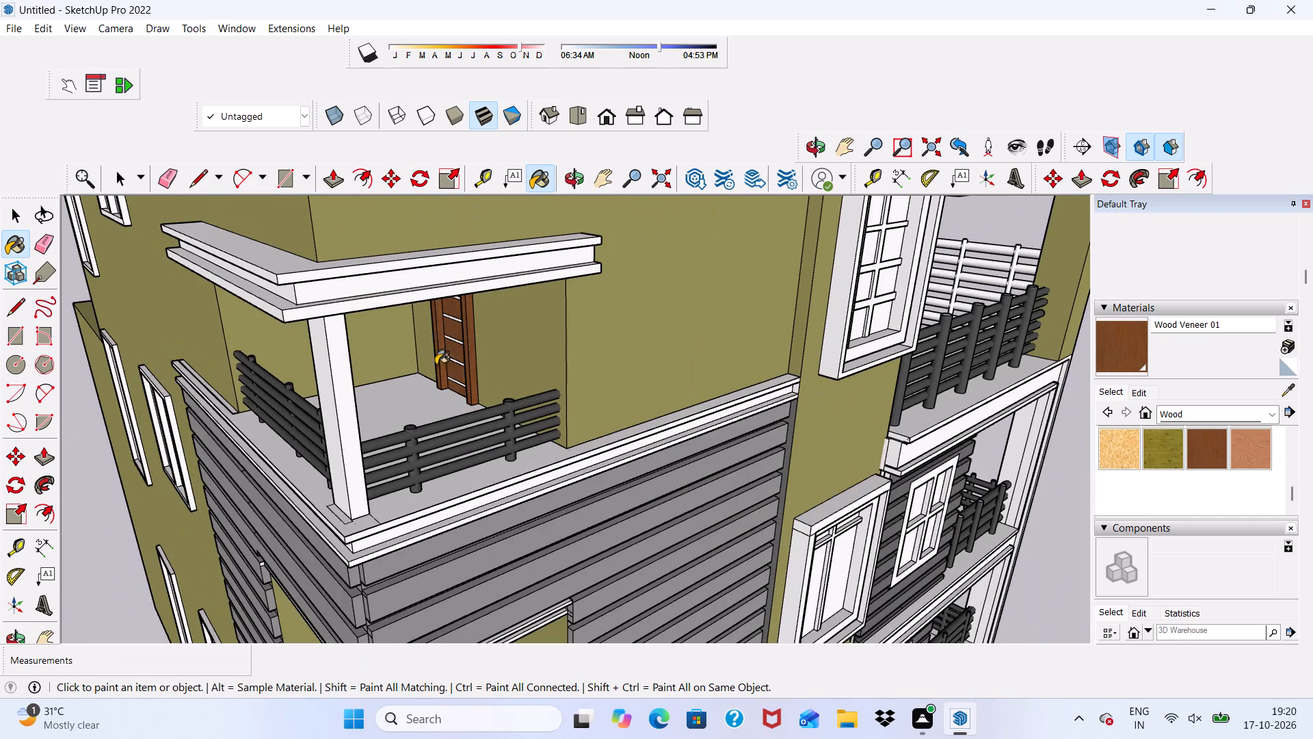
Paint the top face of the uppermost corner balcony door's frame Wood Veneer 01.
{"action": "middle_click_drag", "start_coordinate": [278, 406], "coordinate": [503, 377]}
{"action": "scroll", "coordinate": [535, 288], "scroll_direction": "up", "scroll_amount": 13}
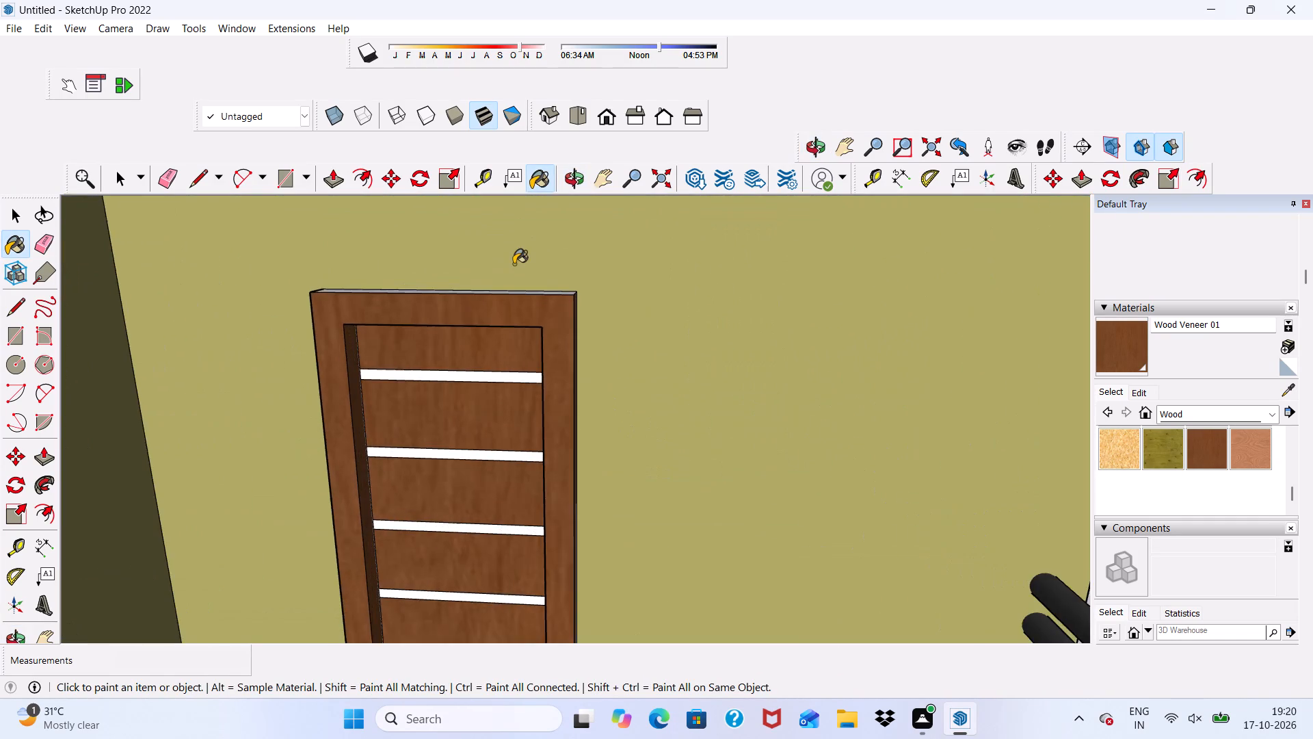
{"action": "middle_click_drag", "start_coordinate": [512, 265], "coordinate": [499, 277]}
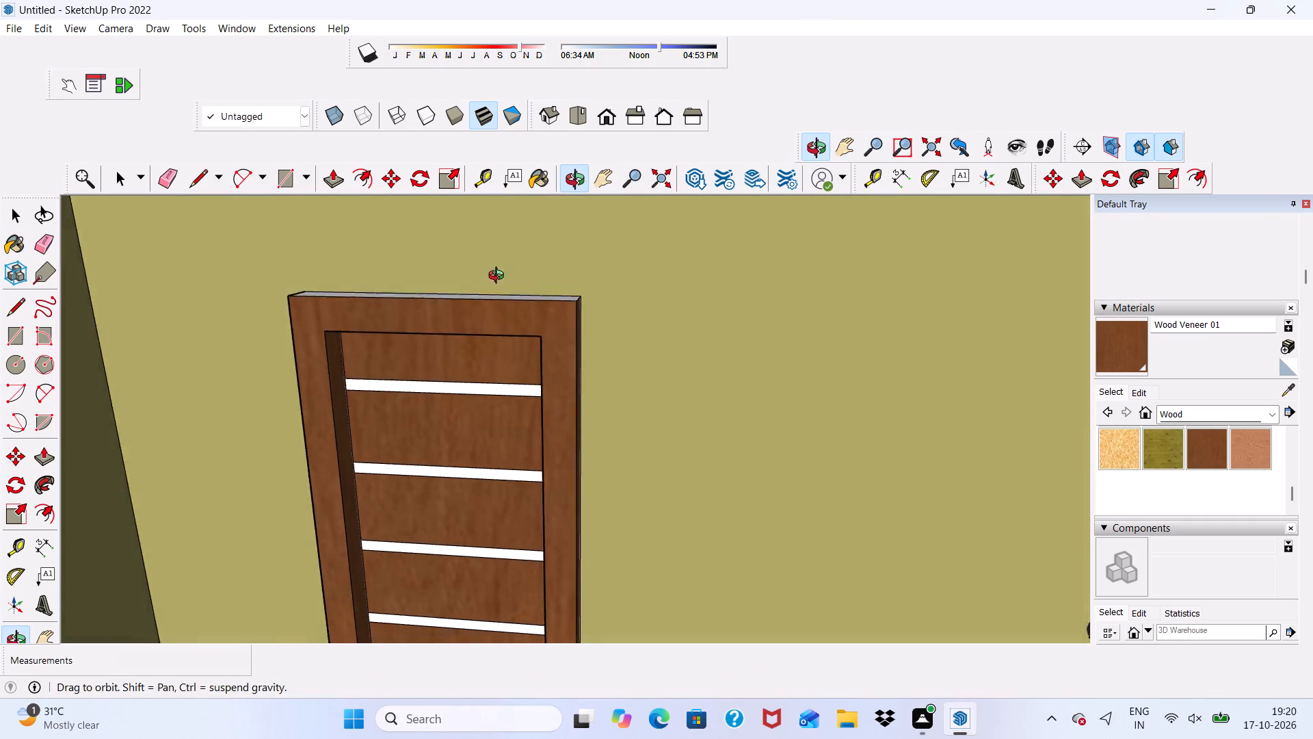
{"action": "middle_click_drag", "start_coordinate": [499, 277], "coordinate": [499, 280]}
{"action": "scroll", "coordinate": [499, 280], "scroll_direction": "up", "scroll_amount": 3}
{"action": "scroll", "coordinate": [497, 278], "scroll_direction": "down", "scroll_amount": 3}
{"action": "middle_click_drag", "start_coordinate": [444, 385], "coordinate": [448, 278]}
{"action": "scroll", "coordinate": [406, 474], "scroll_direction": "up", "scroll_amount": 3}
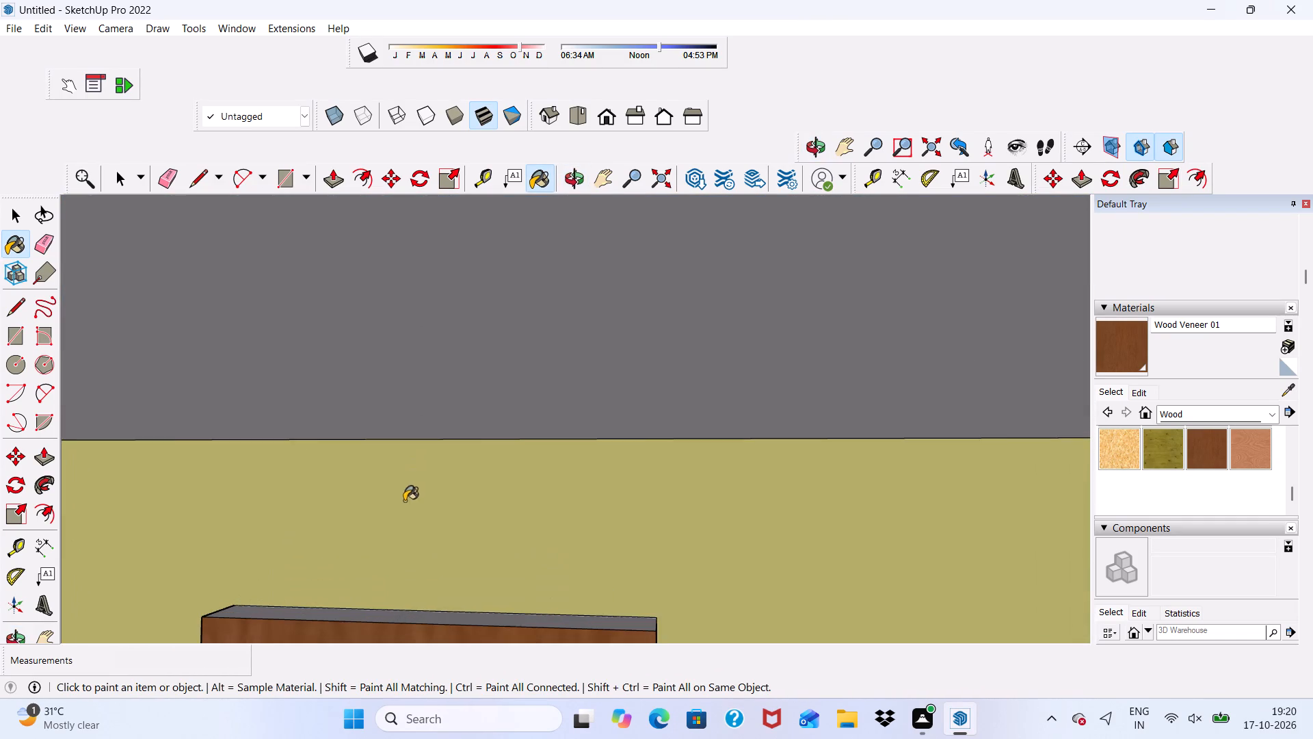
{"action": "scroll", "coordinate": [404, 501], "scroll_direction": "up", "scroll_amount": 3}
{"action": "left_click", "coordinate": [400, 624]}
{"action": "scroll", "coordinate": [386, 480], "scroll_direction": "down", "scroll_amount": 6}
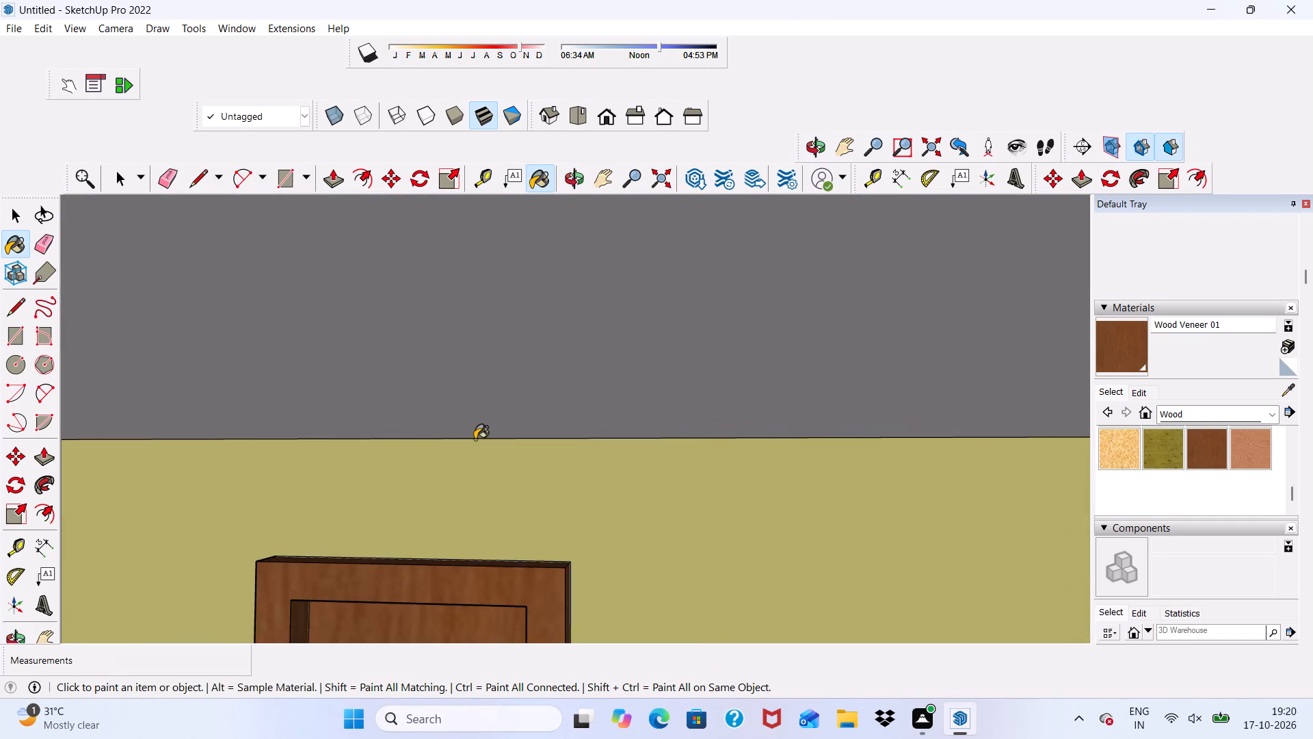
Paint the front of the lowest corner balcony door's frame, the door's top panel and one inner jamb Wood Veneer 01.
{"action": "scroll", "coordinate": [474, 438], "scroll_direction": "down", "scroll_amount": 5}
{"action": "scroll", "coordinate": [473, 438], "scroll_direction": "down", "scroll_amount": 20}
{"action": "scroll", "coordinate": [473, 438], "scroll_direction": "down", "scroll_amount": 3}
{"action": "scroll", "coordinate": [505, 621], "scroll_direction": "up", "scroll_amount": 5}
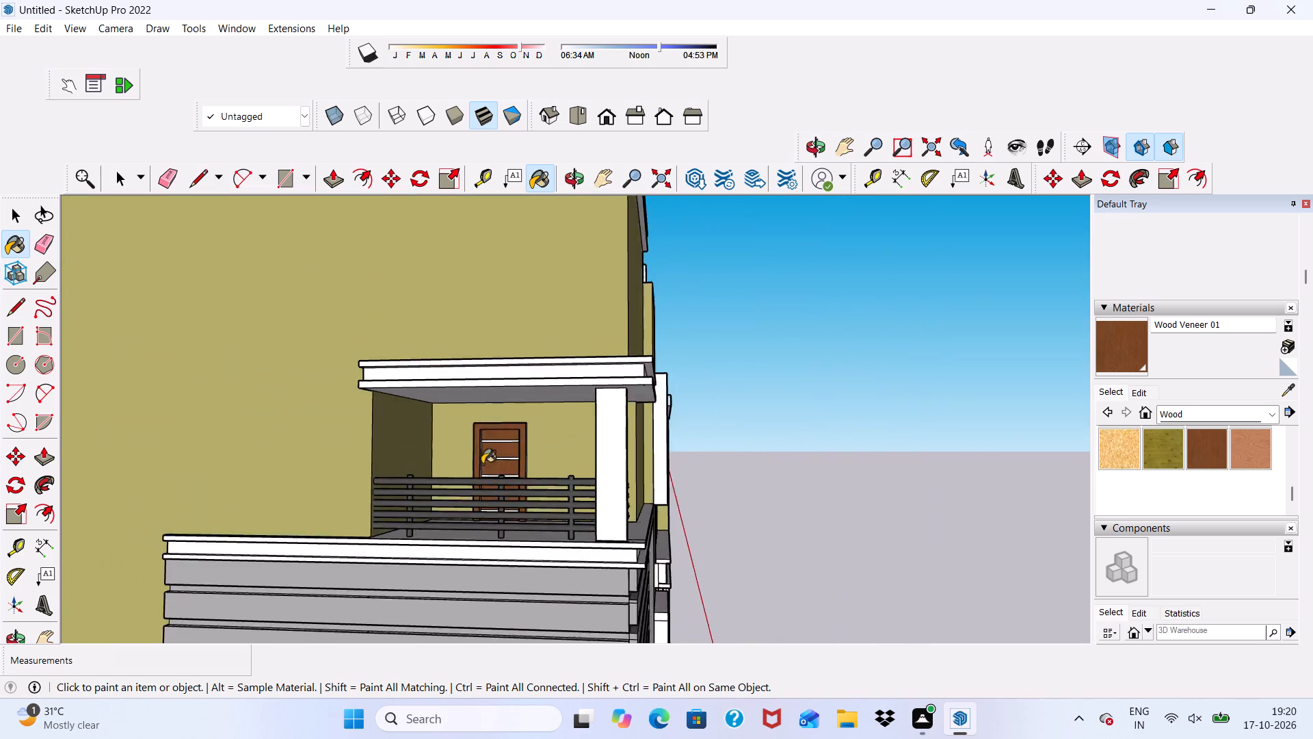
{"action": "scroll", "coordinate": [482, 464], "scroll_direction": "down", "scroll_amount": 10}
{"action": "scroll", "coordinate": [475, 671], "scroll_direction": "up", "scroll_amount": 19}
{"action": "scroll", "coordinate": [501, 543], "scroll_direction": "down", "scroll_amount": 1}
{"action": "middle_click_drag", "start_coordinate": [501, 551], "coordinate": [501, 603]}
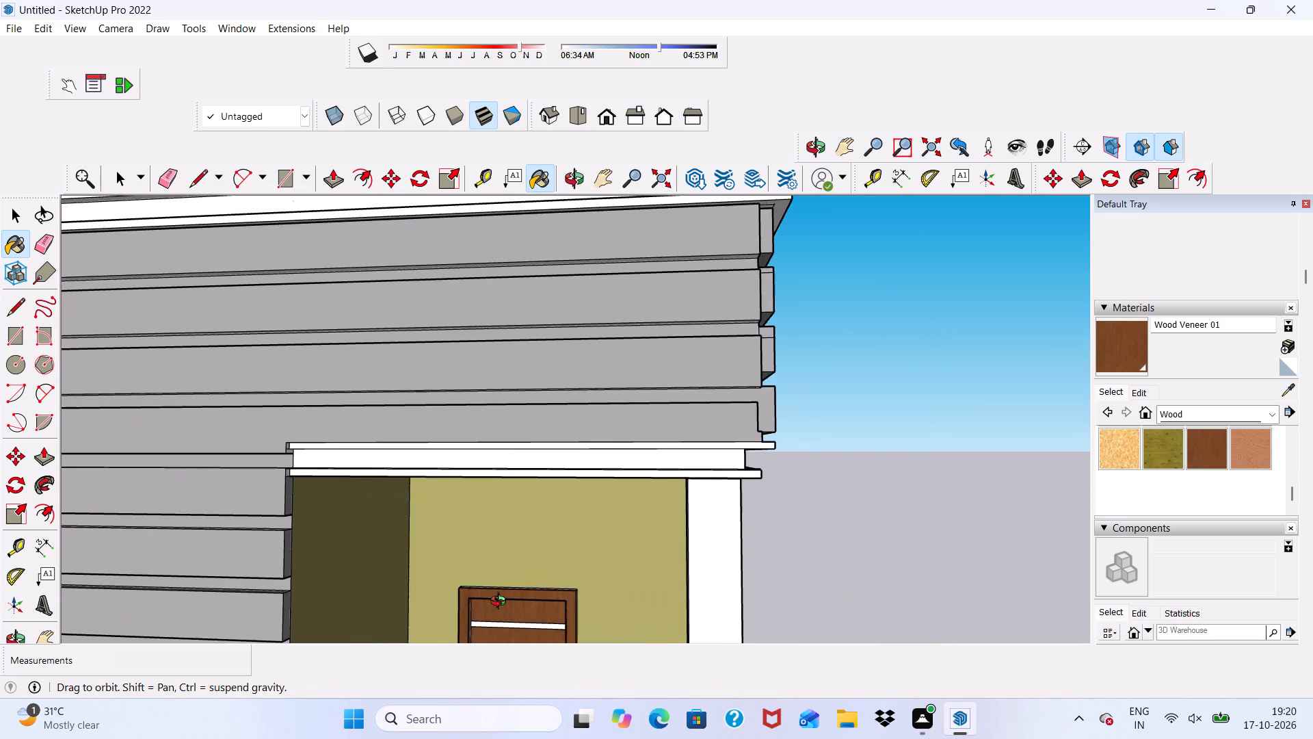
{"action": "middle_click_drag", "start_coordinate": [501, 603], "coordinate": [495, 582]}
{"action": "scroll", "coordinate": [516, 447], "scroll_direction": "down", "scroll_amount": 18}
{"action": "scroll", "coordinate": [505, 556], "scroll_direction": "up", "scroll_amount": 3}
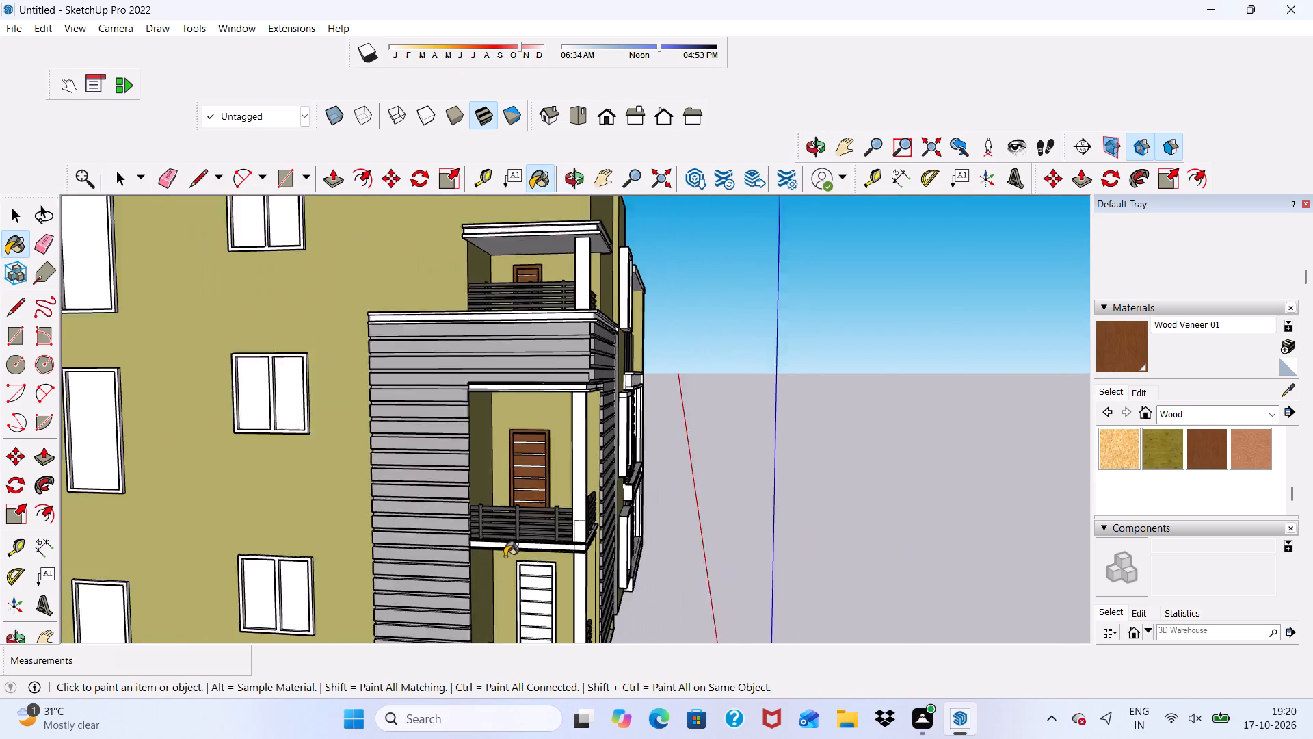
{"action": "scroll", "coordinate": [505, 556], "scroll_direction": "up", "scroll_amount": 1}
{"action": "scroll", "coordinate": [505, 556], "scroll_direction": "down", "scroll_amount": 3}
{"action": "scroll", "coordinate": [522, 592], "scroll_direction": "up", "scroll_amount": 17}
{"action": "left_click", "coordinate": [505, 524]}
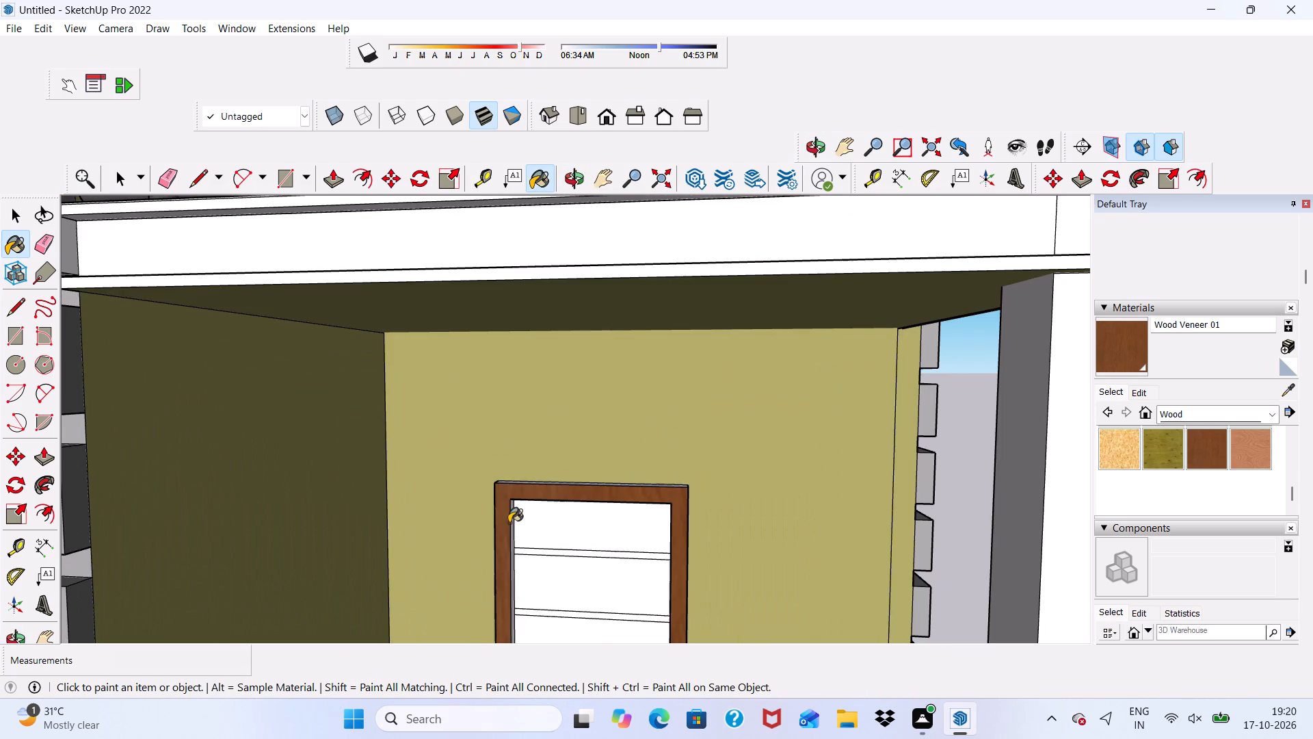
{"action": "left_click", "coordinate": [526, 519]}
{"action": "scroll", "coordinate": [527, 519], "scroll_direction": "up", "scroll_amount": 10}
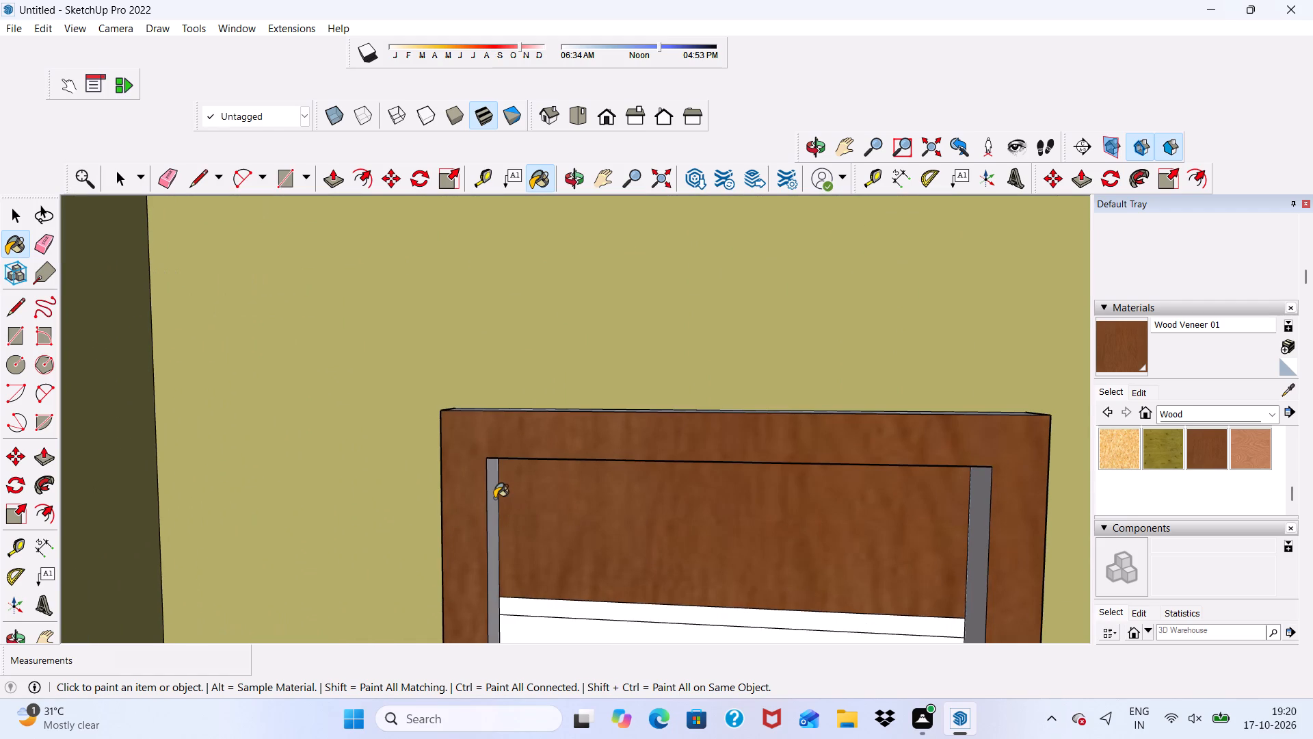
{"action": "left_click", "coordinate": [494, 498]}
Paint the opposite inner jamb of the lowest corner balcony door's frame Wood Veneer 01.
{"action": "scroll", "coordinate": [494, 498], "scroll_direction": "down", "scroll_amount": 5}
{"action": "middle_click_drag", "start_coordinate": [514, 512], "coordinate": [704, 517]}
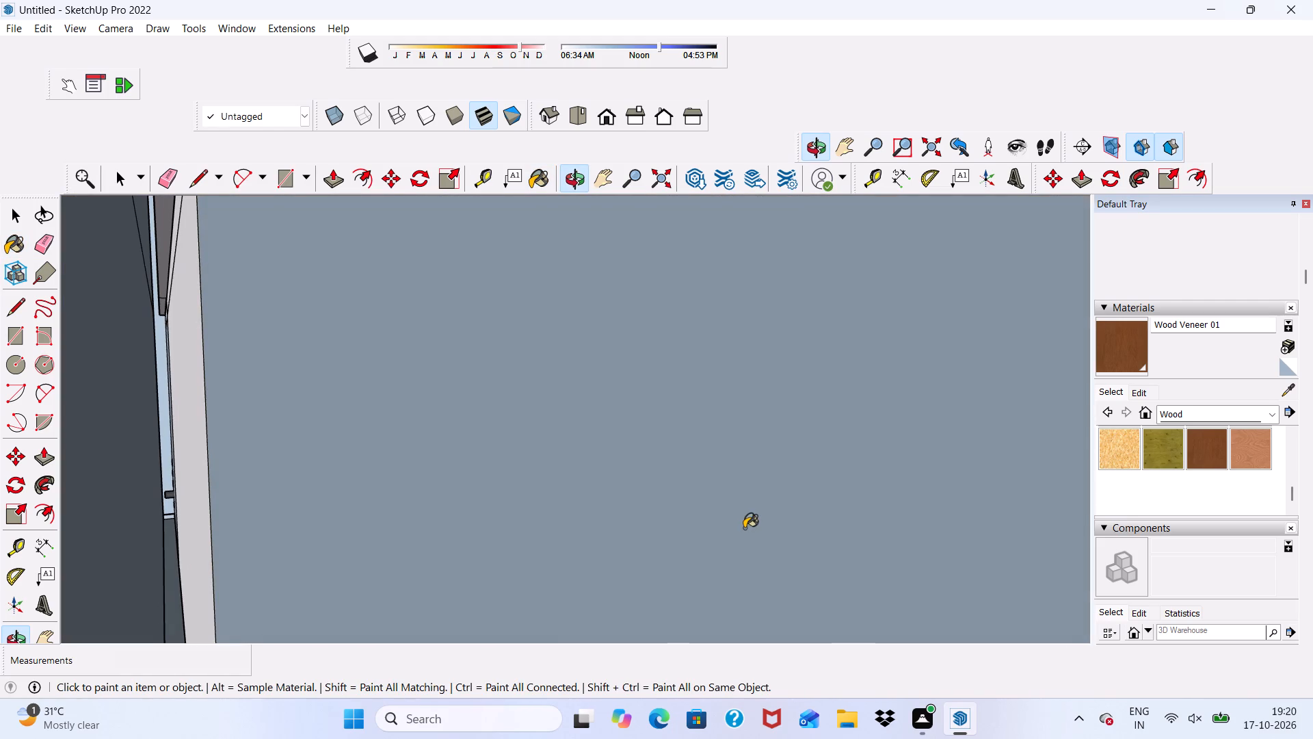
{"action": "left_click", "coordinate": [602, 108]}
{"action": "scroll", "coordinate": [466, 432], "scroll_direction": "down", "scroll_amount": 5}
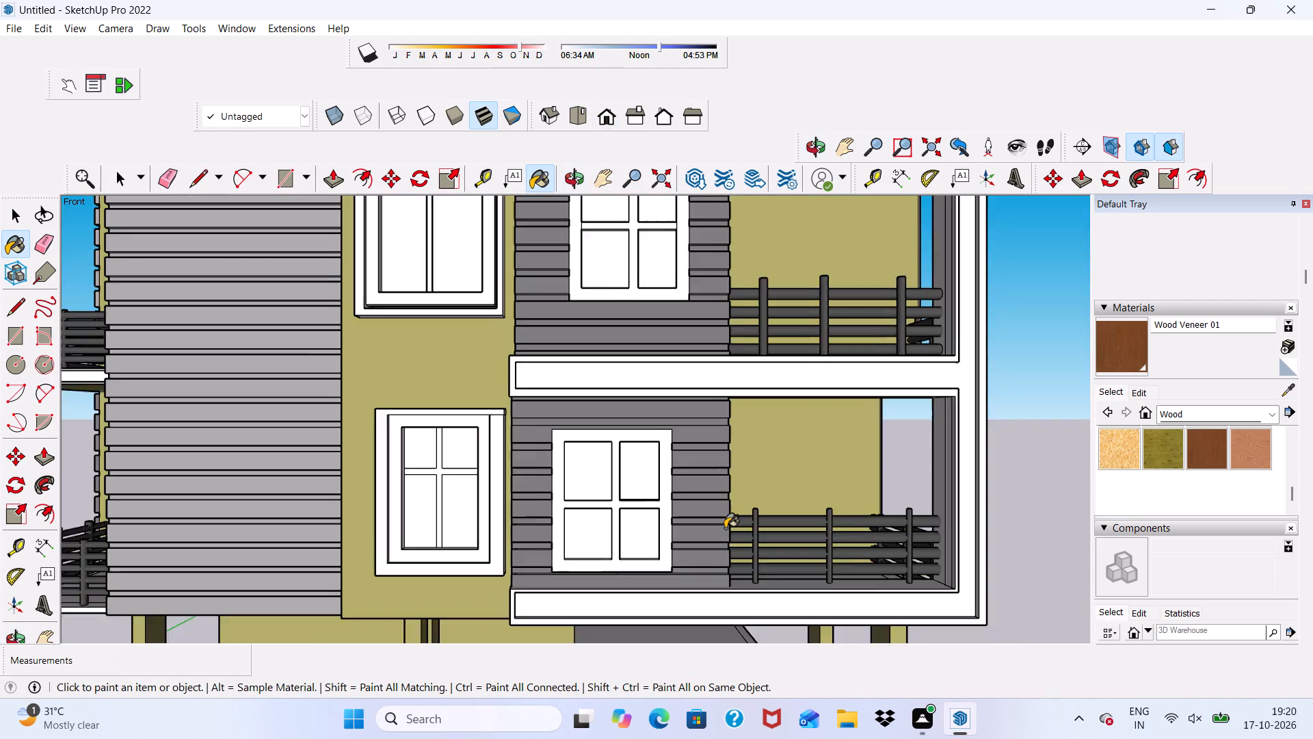
{"action": "scroll", "coordinate": [724, 528], "scroll_direction": "up", "scroll_amount": 3}
{"action": "scroll", "coordinate": [565, 434], "scroll_direction": "down", "scroll_amount": 14}
{"action": "scroll", "coordinate": [538, 609], "scroll_direction": "up", "scroll_amount": 3}
{"action": "scroll", "coordinate": [386, 476], "scroll_direction": "up", "scroll_amount": 1}
{"action": "middle_click_drag", "start_coordinate": [386, 476], "coordinate": [447, 474]}
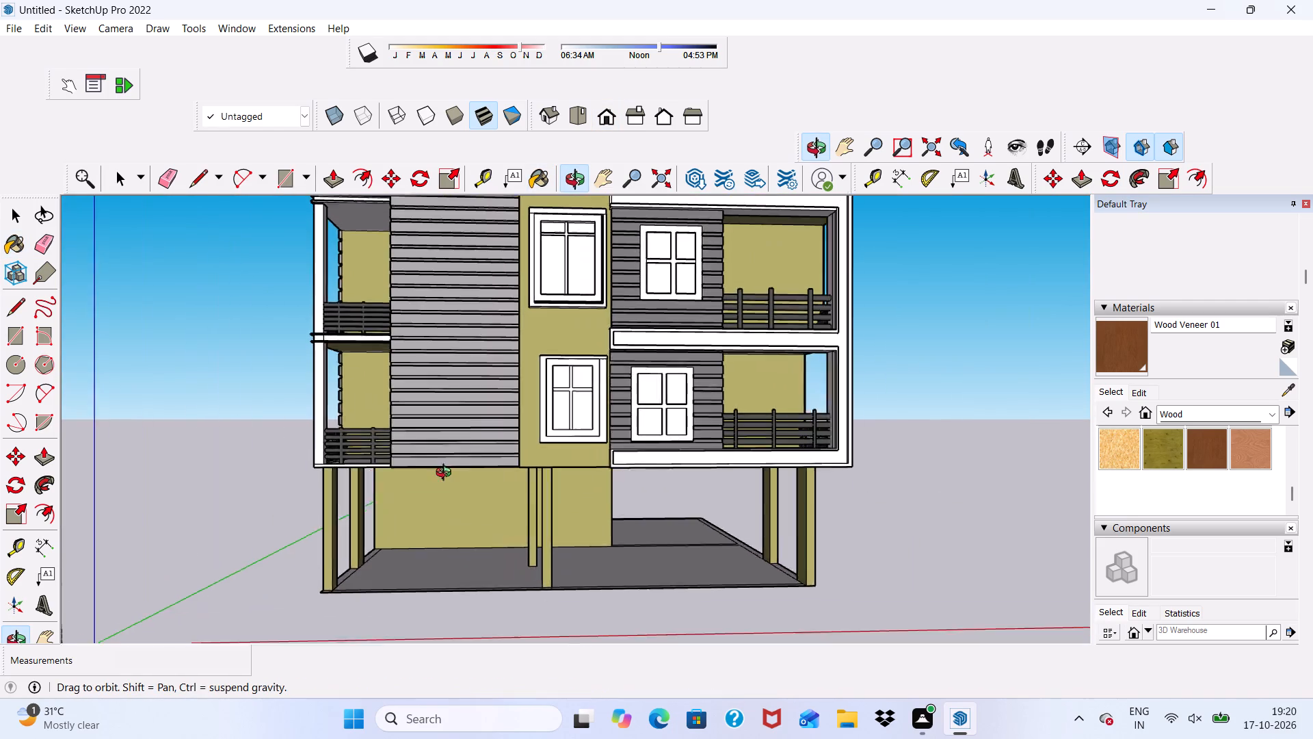
{"action": "middle_click_drag", "start_coordinate": [447, 474], "coordinate": [840, 556]}
{"action": "scroll", "coordinate": [375, 562], "scroll_direction": "up", "scroll_amount": 3}
{"action": "scroll", "coordinate": [457, 476], "scroll_direction": "up", "scroll_amount": 13}
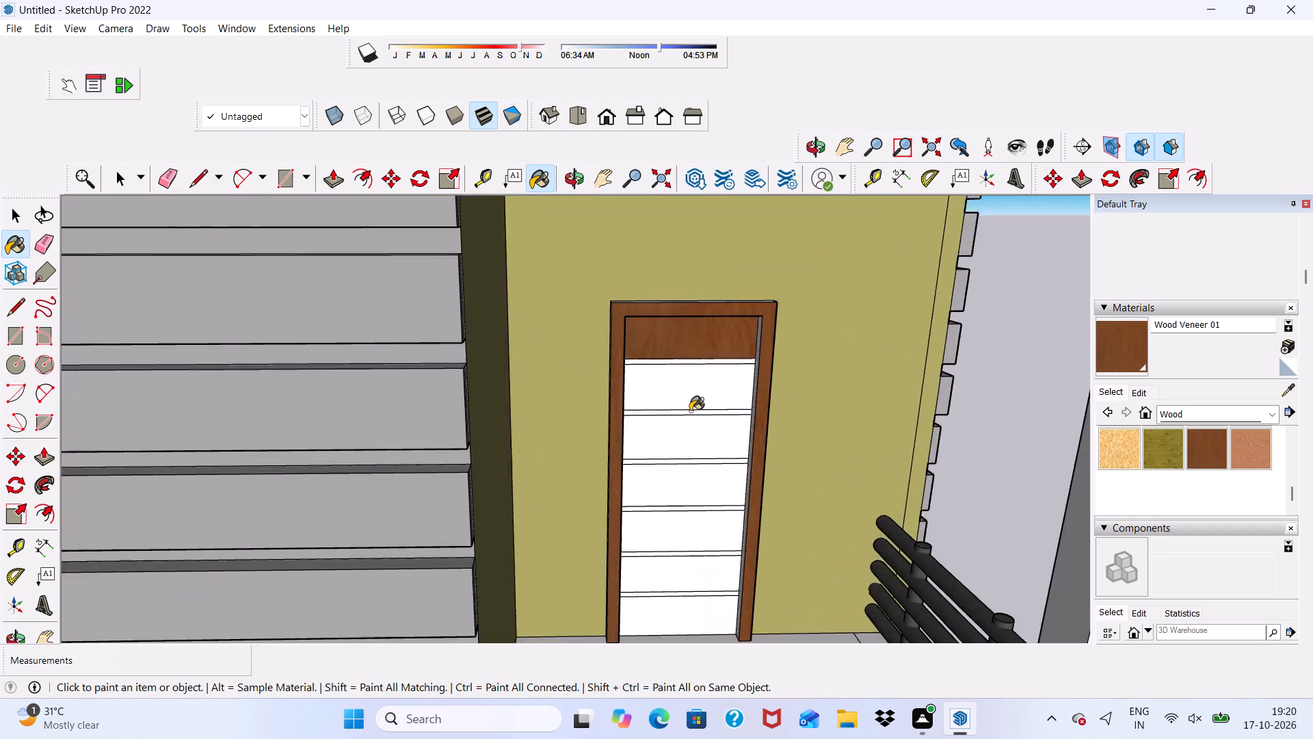
{"action": "scroll", "coordinate": [690, 411], "scroll_direction": "up", "scroll_amount": 6}
{"action": "left_click", "coordinate": [842, 347]}
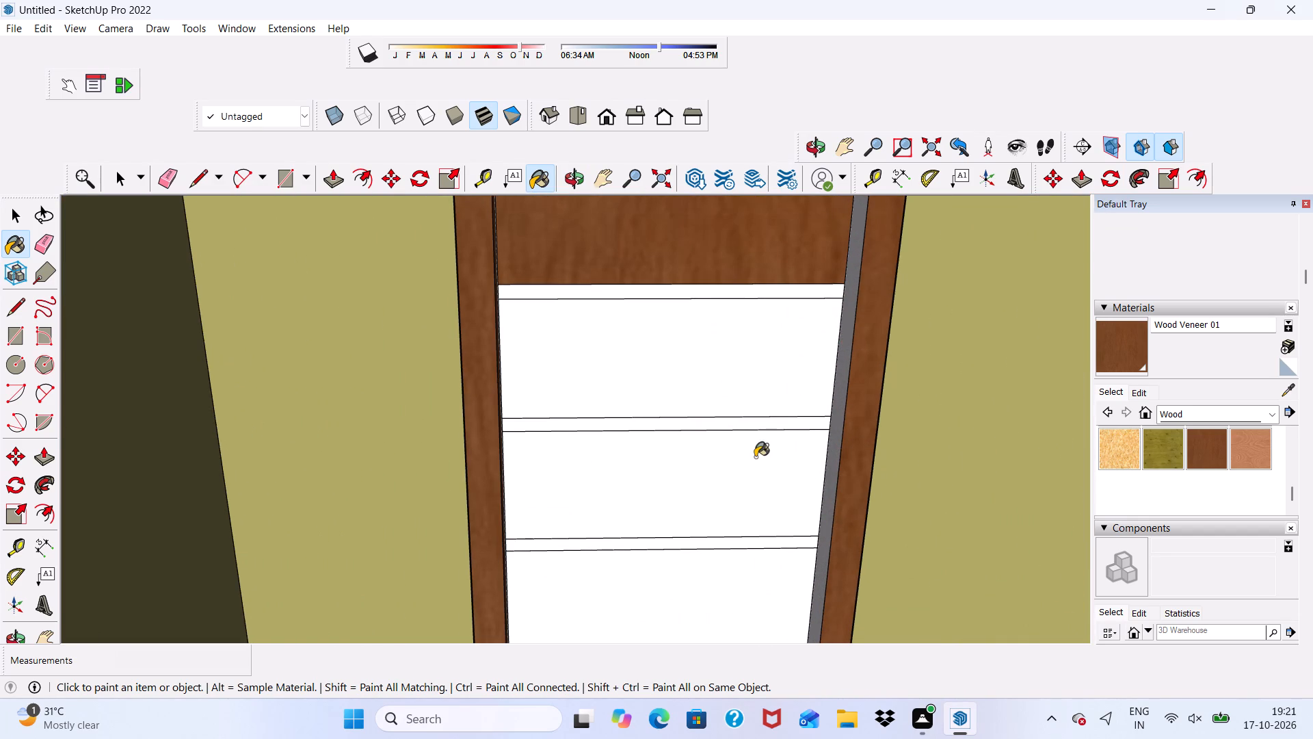
Paint the remaining panels of the lowest corner balcony door Wood Veneer 01, leaving the narrow strips between them unpainted.
{"action": "left_click", "coordinate": [743, 480]}
{"action": "left_click", "coordinate": [702, 367]}
{"action": "left_click", "coordinate": [659, 595]}
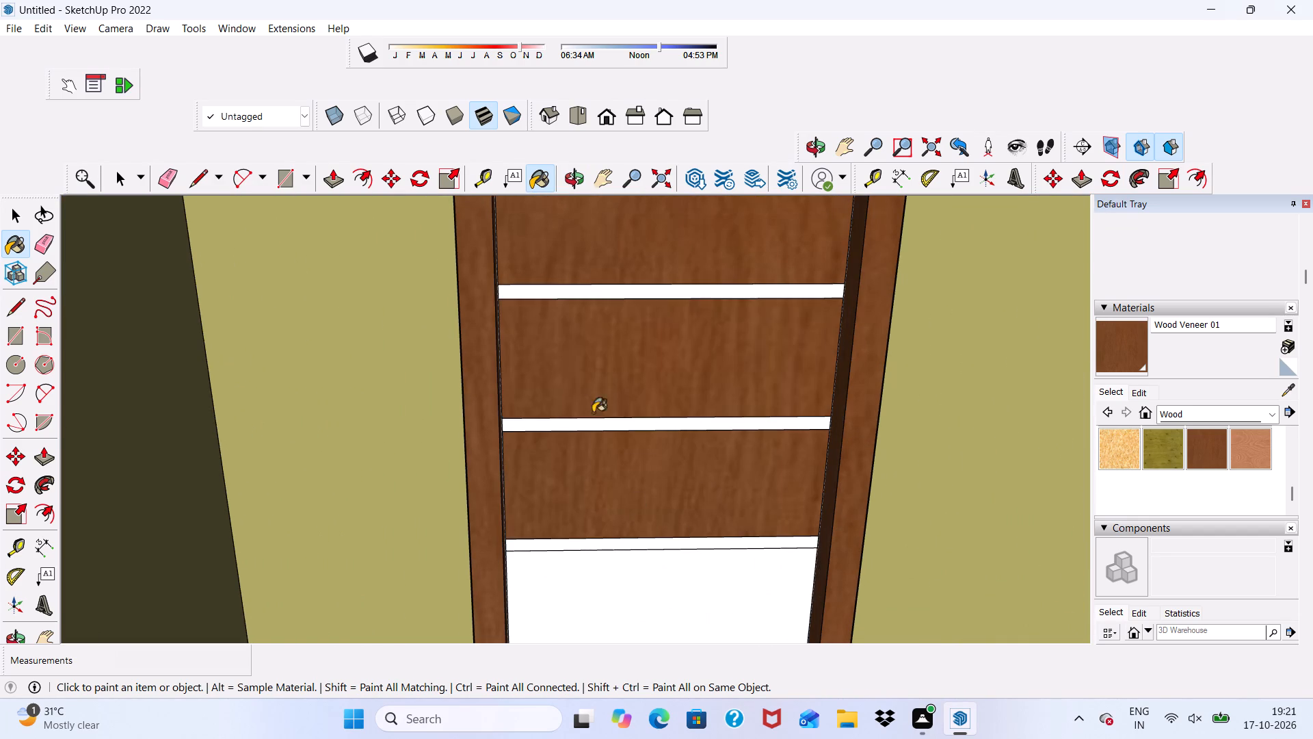
{"action": "scroll", "coordinate": [588, 392], "scroll_direction": "down", "scroll_amount": 10}
{"action": "scroll", "coordinate": [609, 554], "scroll_direction": "up", "scroll_amount": 1}
{"action": "left_click", "coordinate": [609, 554]}
{"action": "left_click", "coordinate": [608, 594]}
{"action": "left_click", "coordinate": [607, 626]}
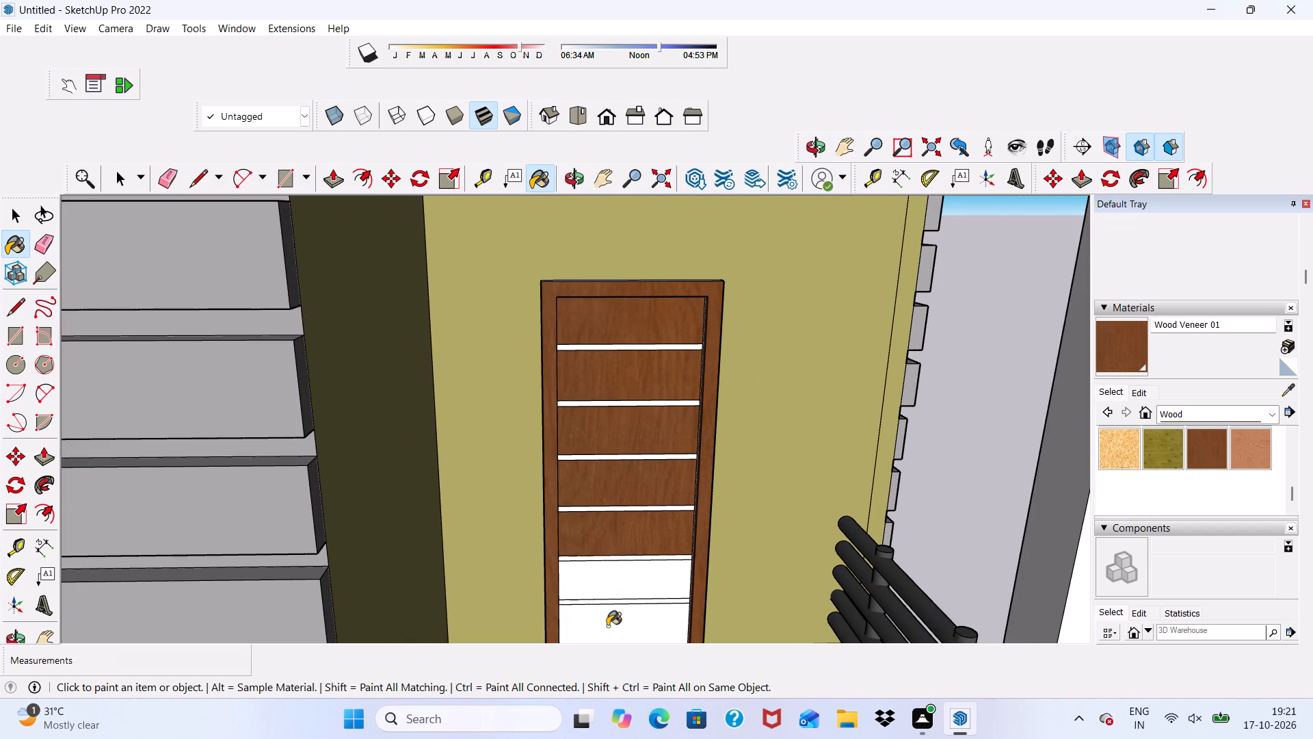
Paint both outer sides and the top face of the lowest corner balcony door's frame Wood Veneer 01.
{"action": "middle_click_drag", "start_coordinate": [599, 541], "coordinate": [356, 547]}
{"action": "scroll", "coordinate": [568, 492], "scroll_direction": "up", "scroll_amount": 4}
{"action": "left_click", "coordinate": [548, 468]}
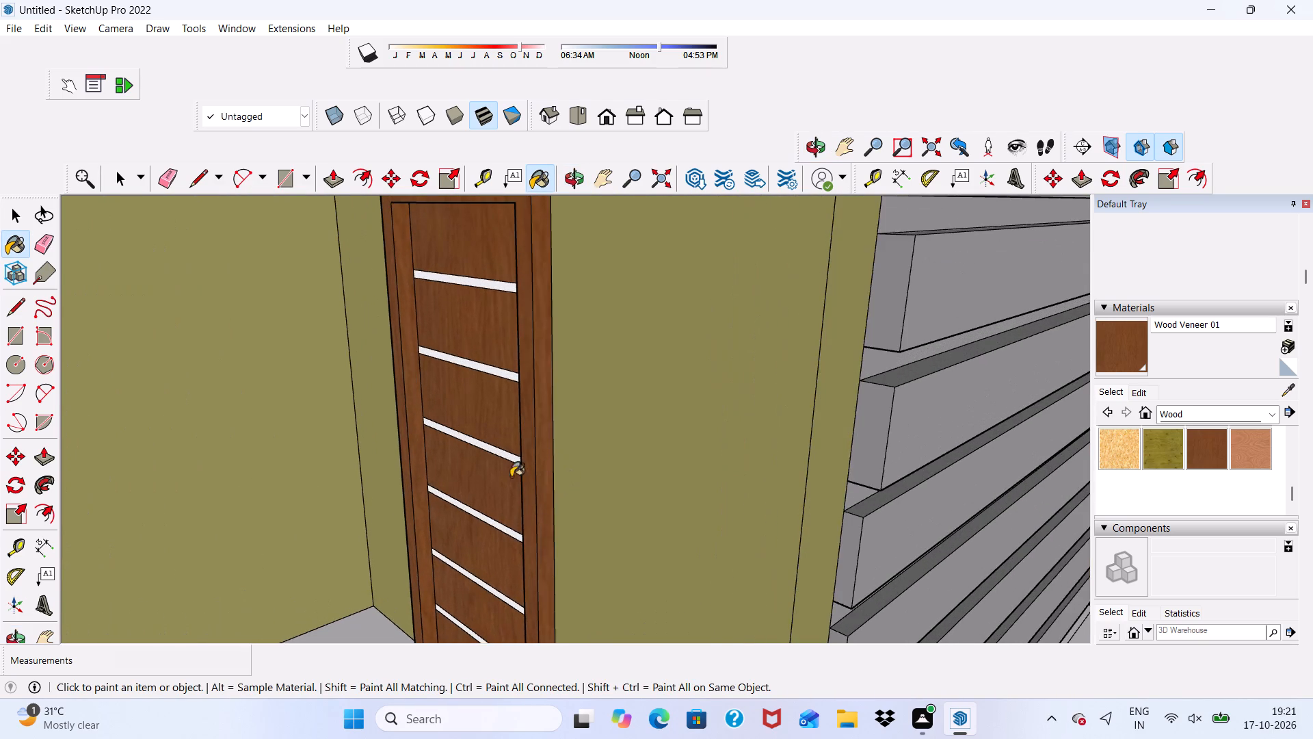
{"action": "scroll", "coordinate": [495, 478], "scroll_direction": "down", "scroll_amount": 6}
{"action": "middle_click_drag", "start_coordinate": [499, 500], "coordinate": [769, 506]}
{"action": "scroll", "coordinate": [586, 477], "scroll_direction": "up", "scroll_amount": 6}
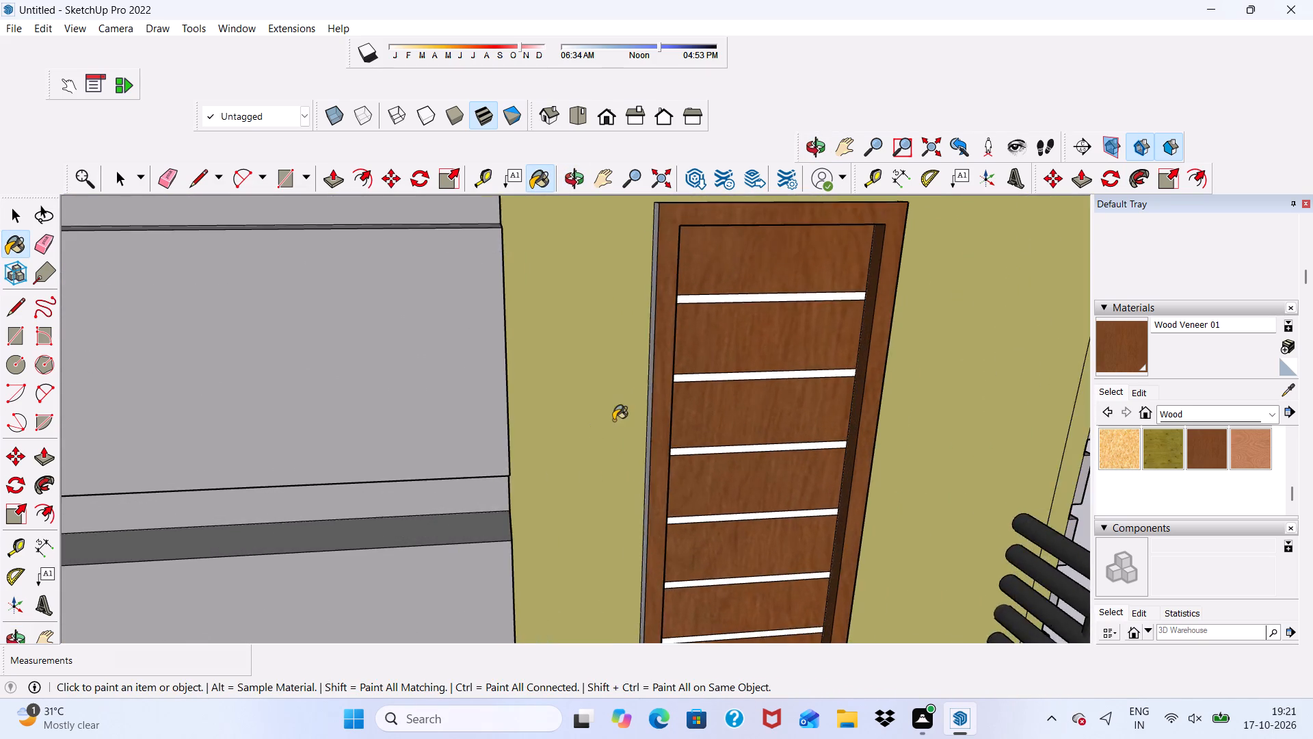
{"action": "scroll", "coordinate": [613, 420], "scroll_direction": "up", "scroll_amount": 8}
{"action": "left_click", "coordinate": [646, 416]}
{"action": "scroll", "coordinate": [631, 465], "scroll_direction": "down", "scroll_amount": 10}
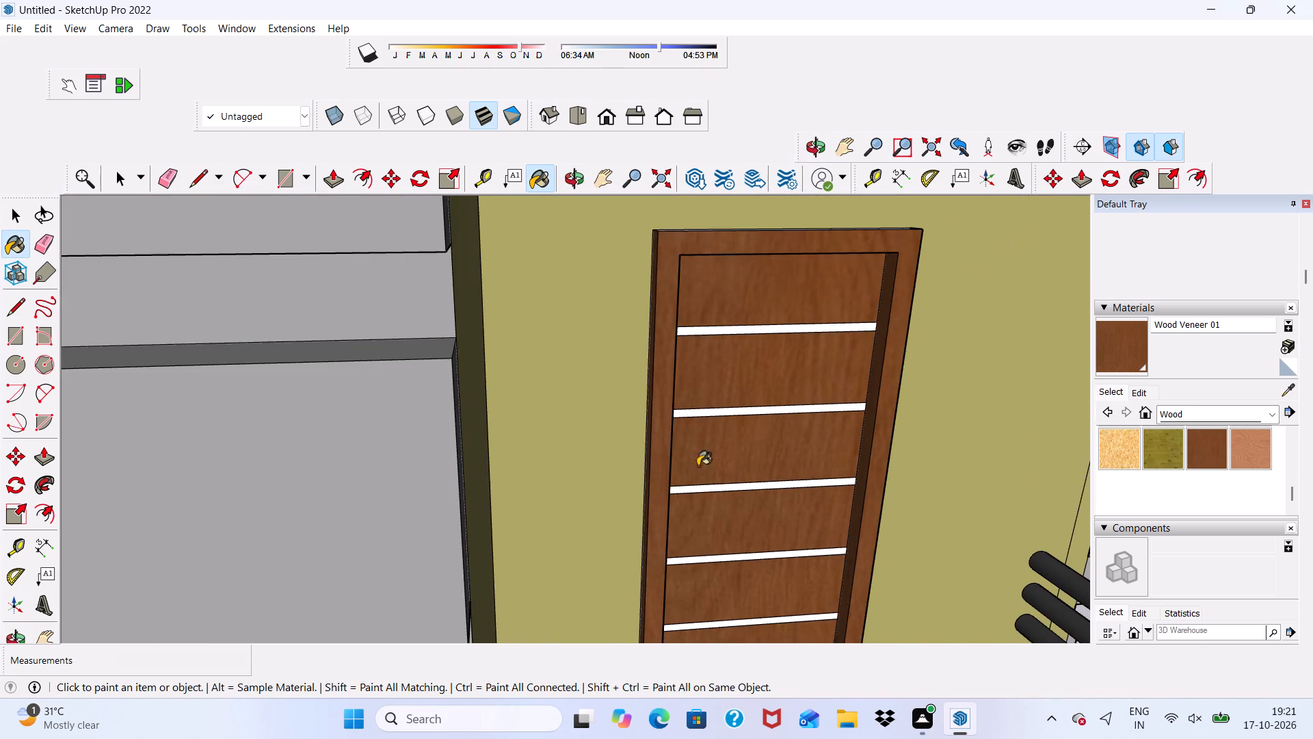
{"action": "middle_click_drag", "start_coordinate": [698, 324], "coordinate": [703, 378]}
{"action": "scroll", "coordinate": [687, 266], "scroll_direction": "up", "scroll_amount": 5}
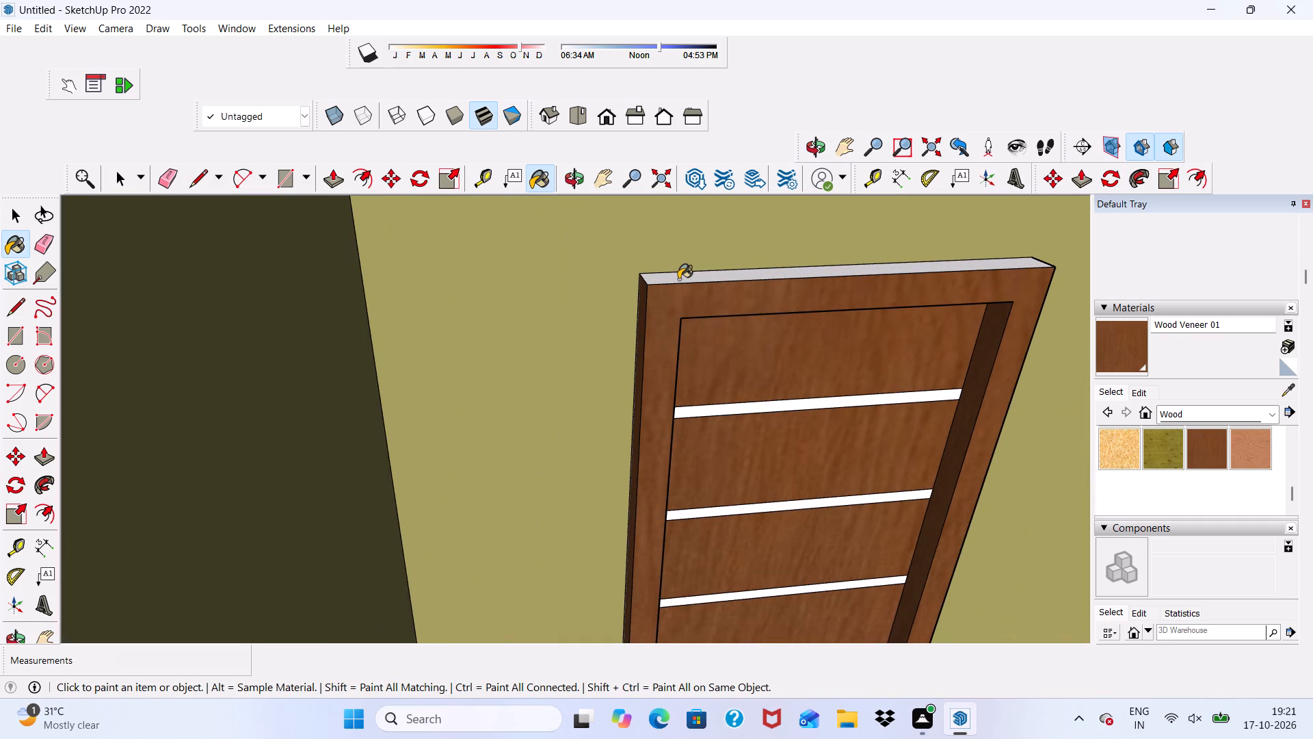
{"action": "left_click", "coordinate": [678, 279]}
Examine the whole building from its side, including the windows and the three corner balcony doors.
{"action": "scroll", "coordinate": [578, 324], "scroll_direction": "down", "scroll_amount": 11}
{"action": "middle_click_drag", "start_coordinate": [613, 452], "coordinate": [310, 474]}
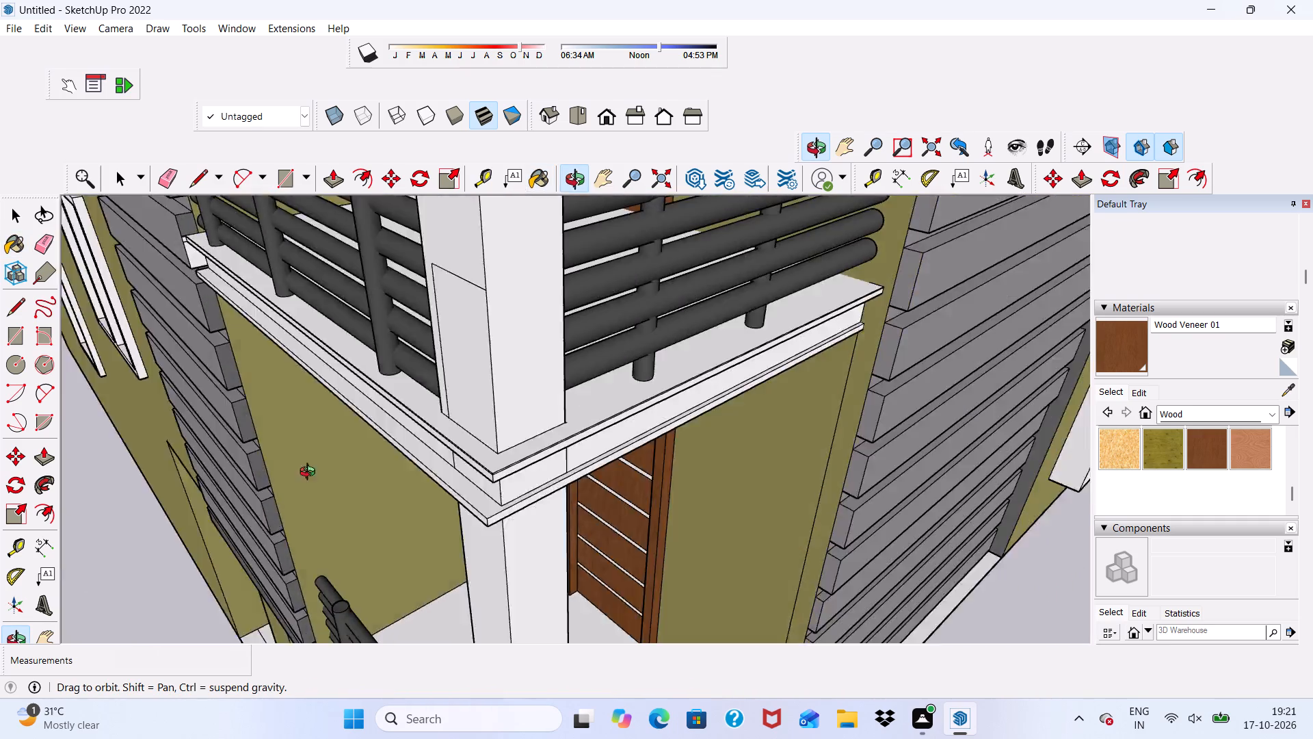
{"action": "middle_click_drag", "start_coordinate": [310, 474], "coordinate": [589, 410]}
{"action": "scroll", "coordinate": [589, 409], "scroll_direction": "down", "scroll_amount": 20}
{"action": "scroll", "coordinate": [589, 409], "scroll_direction": "down", "scroll_amount": 4}
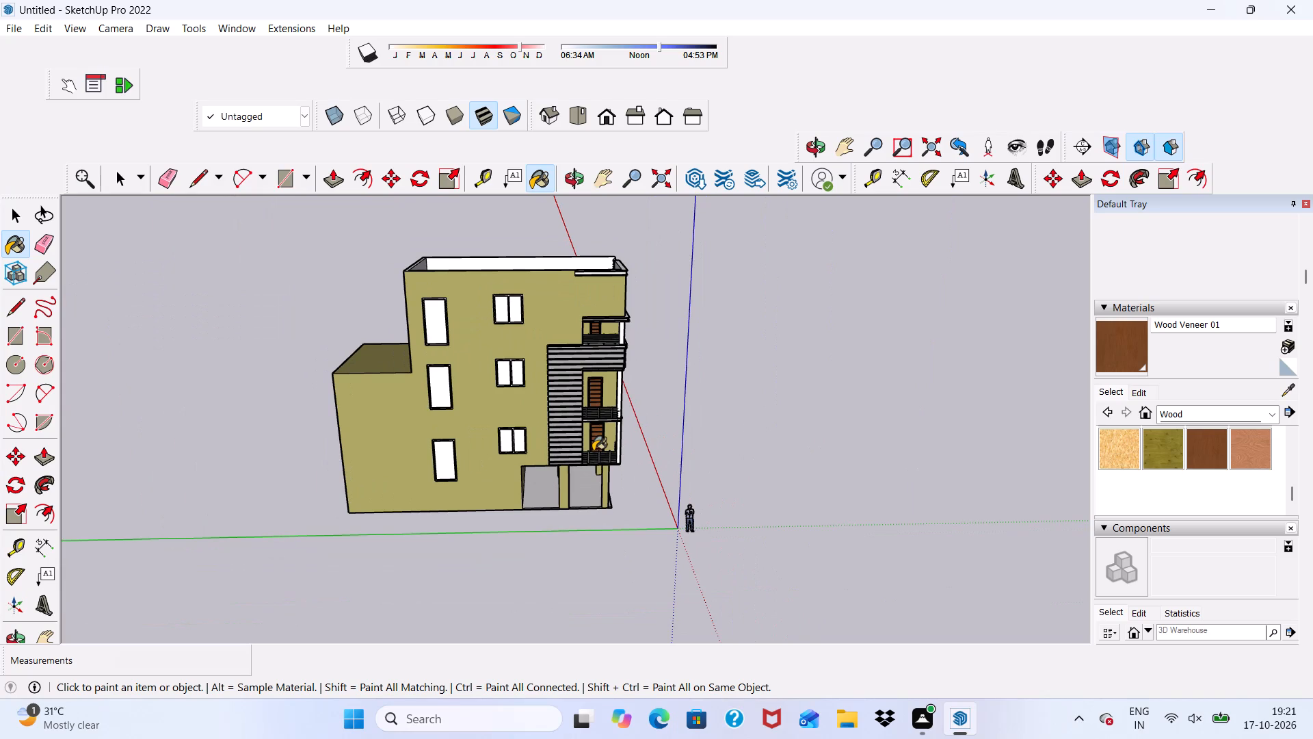
{"action": "key", "text": "space"}
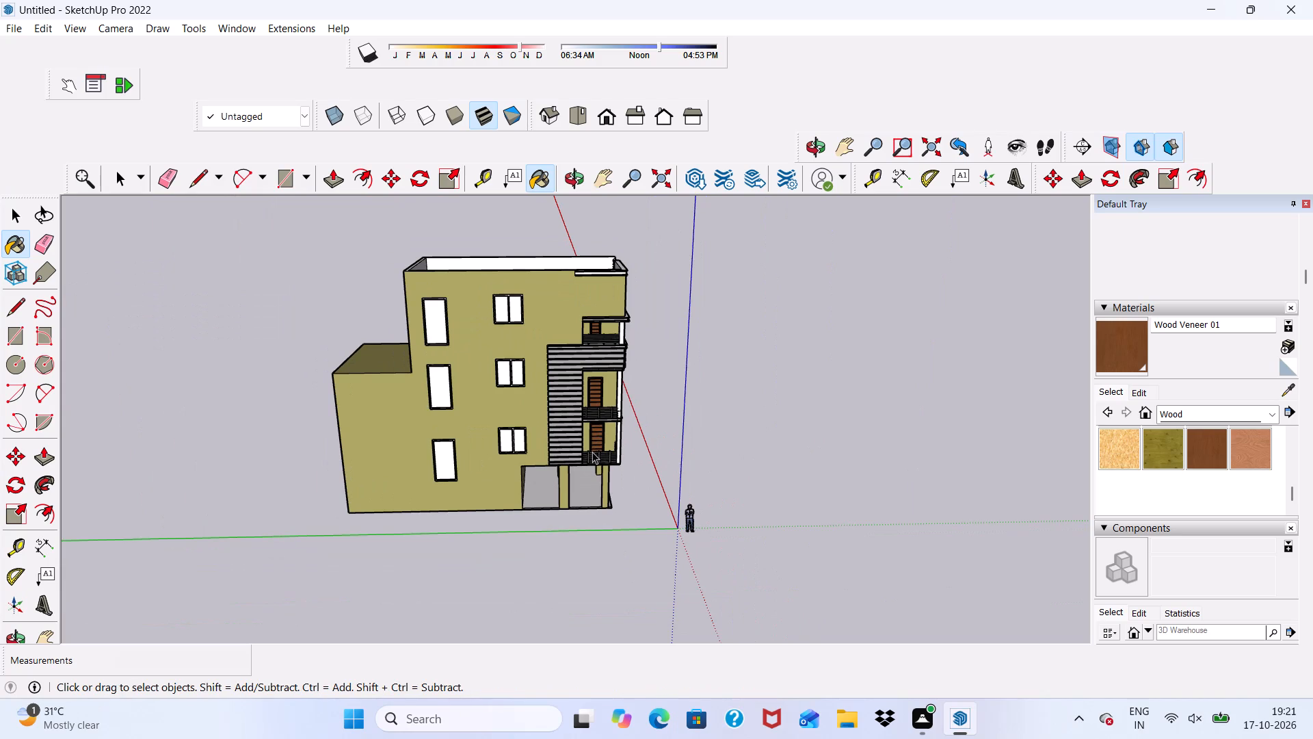
{"action": "scroll", "coordinate": [332, 389], "scroll_direction": "up", "scroll_amount": 4}
{"action": "scroll", "coordinate": [554, 287], "scroll_direction": "down", "scroll_amount": 1}
{"action": "scroll", "coordinate": [566, 285], "scroll_direction": "up", "scroll_amount": 2}
{"action": "scroll", "coordinate": [938, 403], "scroll_direction": "down", "scroll_amount": 1}
{"action": "scroll", "coordinate": [1223, 423], "scroll_direction": "up", "scroll_amount": 2}
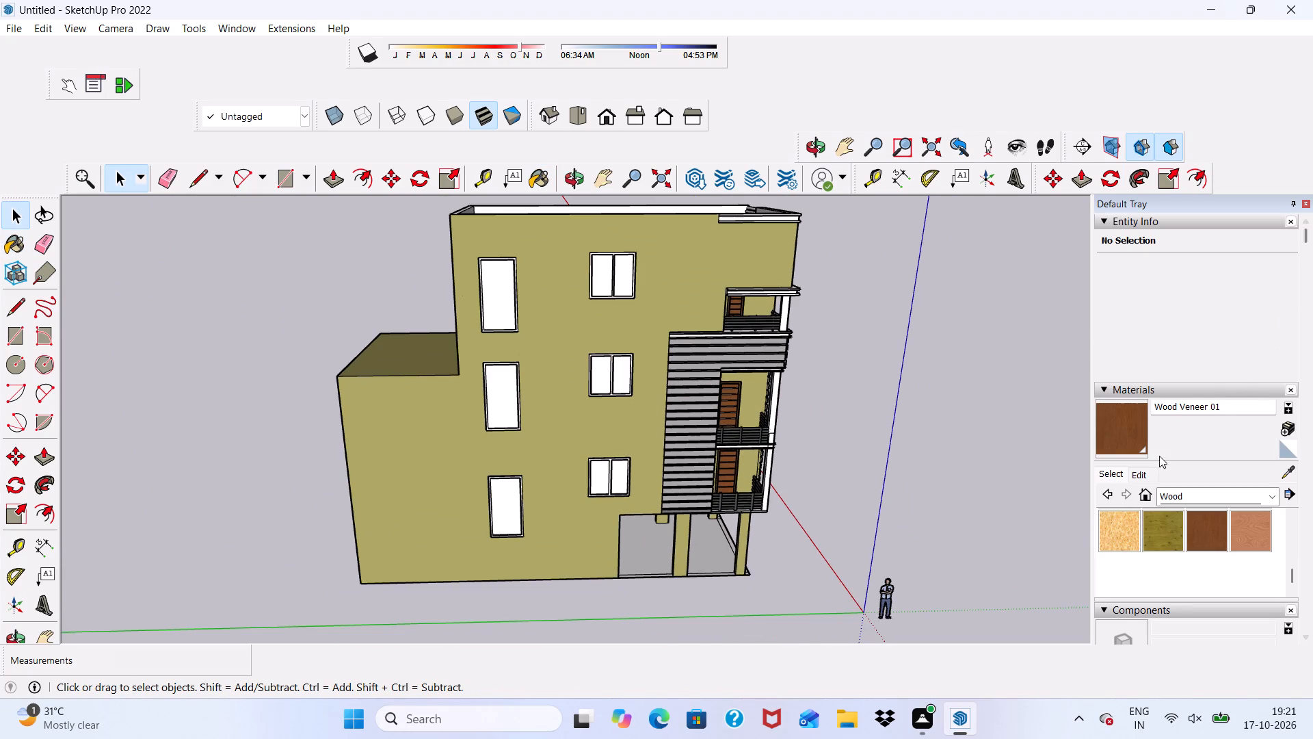
Choose 0038_Orange from the Colors-Named collection and paint the topmost strip of the middle corner balcony door.
{"action": "left_click", "coordinate": [1113, 470]}
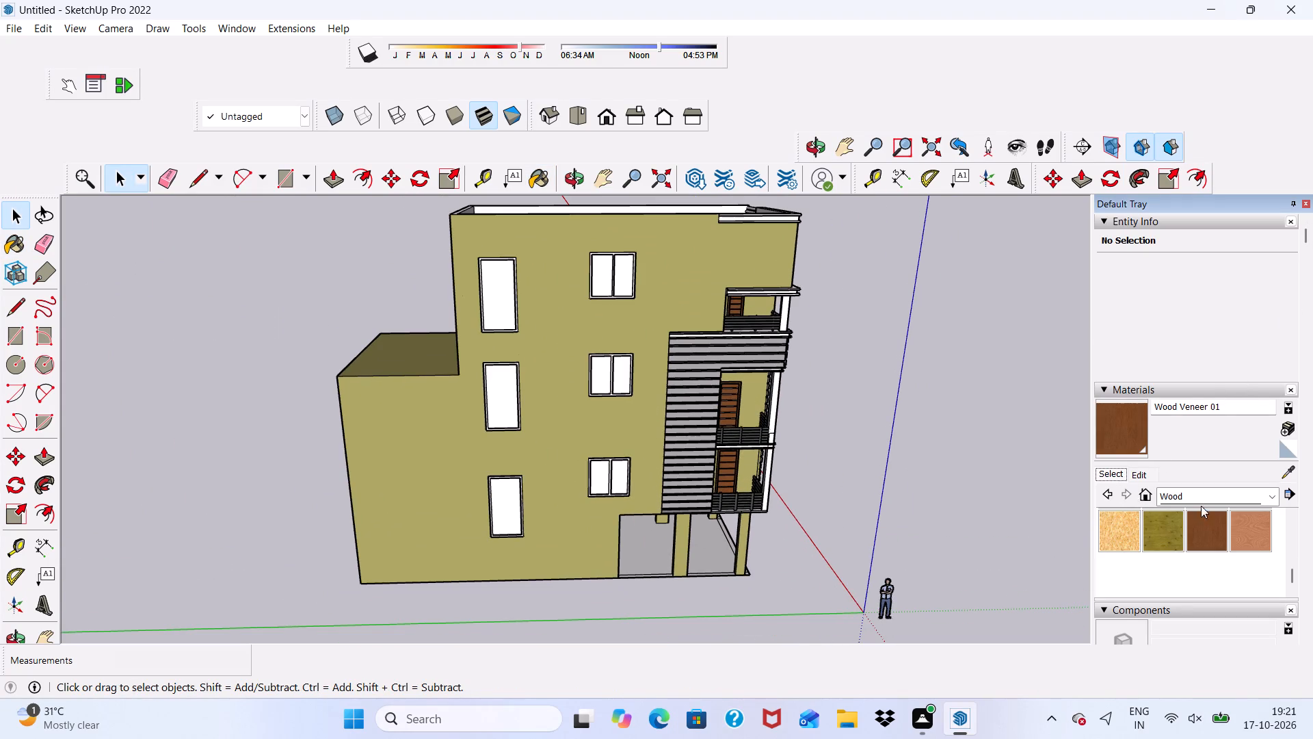
{"action": "left_click", "coordinate": [1269, 499]}
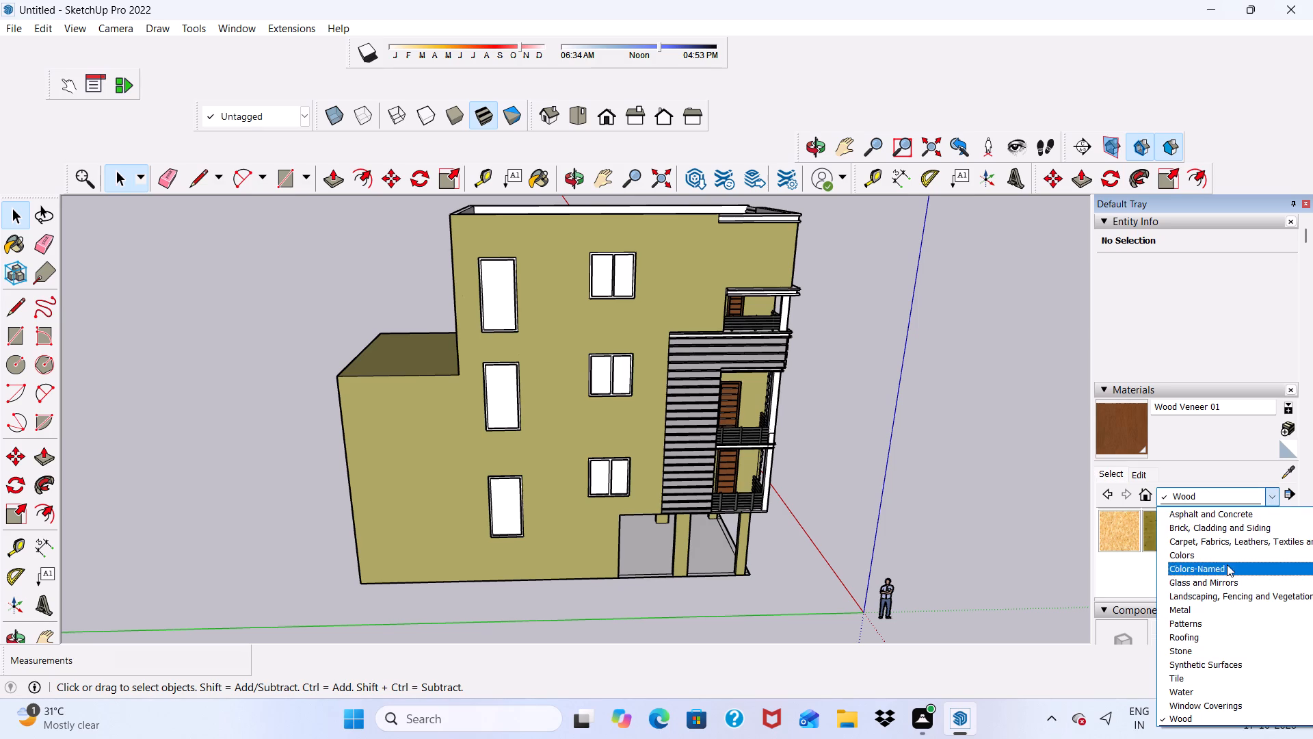
{"action": "left_click", "coordinate": [1223, 563]}
{"action": "scroll", "coordinate": [1220, 561], "scroll_direction": "down", "scroll_amount": 3}
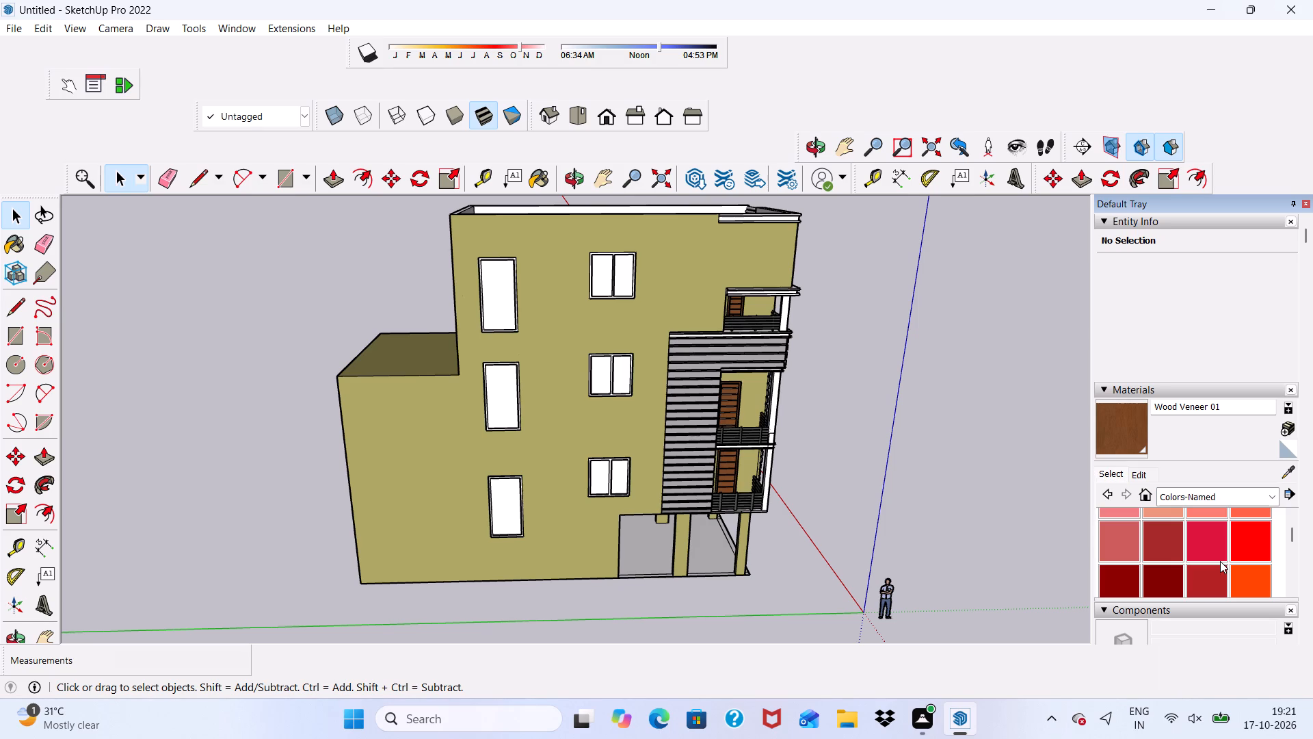
{"action": "scroll", "coordinate": [1220, 561], "scroll_direction": "up", "scroll_amount": 4}
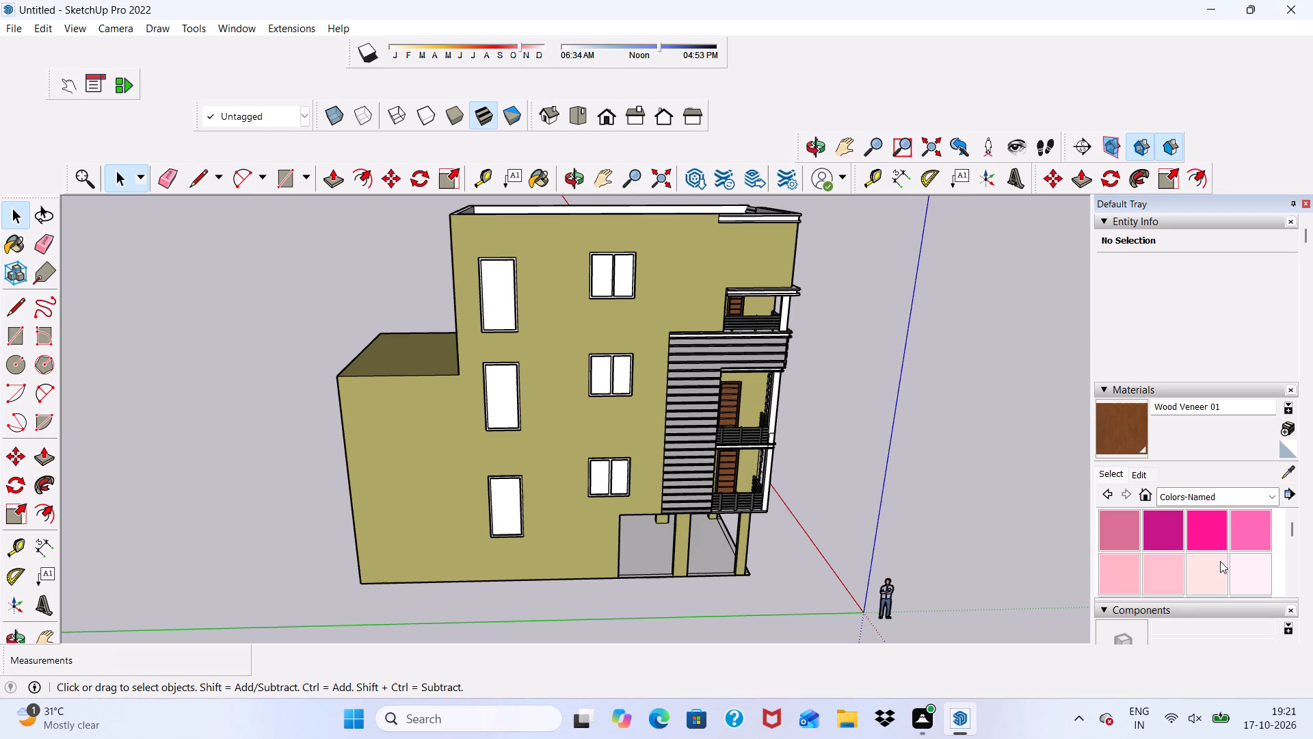
{"action": "scroll", "coordinate": [1220, 561], "scroll_direction": "up", "scroll_amount": 5}
{"action": "scroll", "coordinate": [1173, 545], "scroll_direction": "down", "scroll_amount": 3}
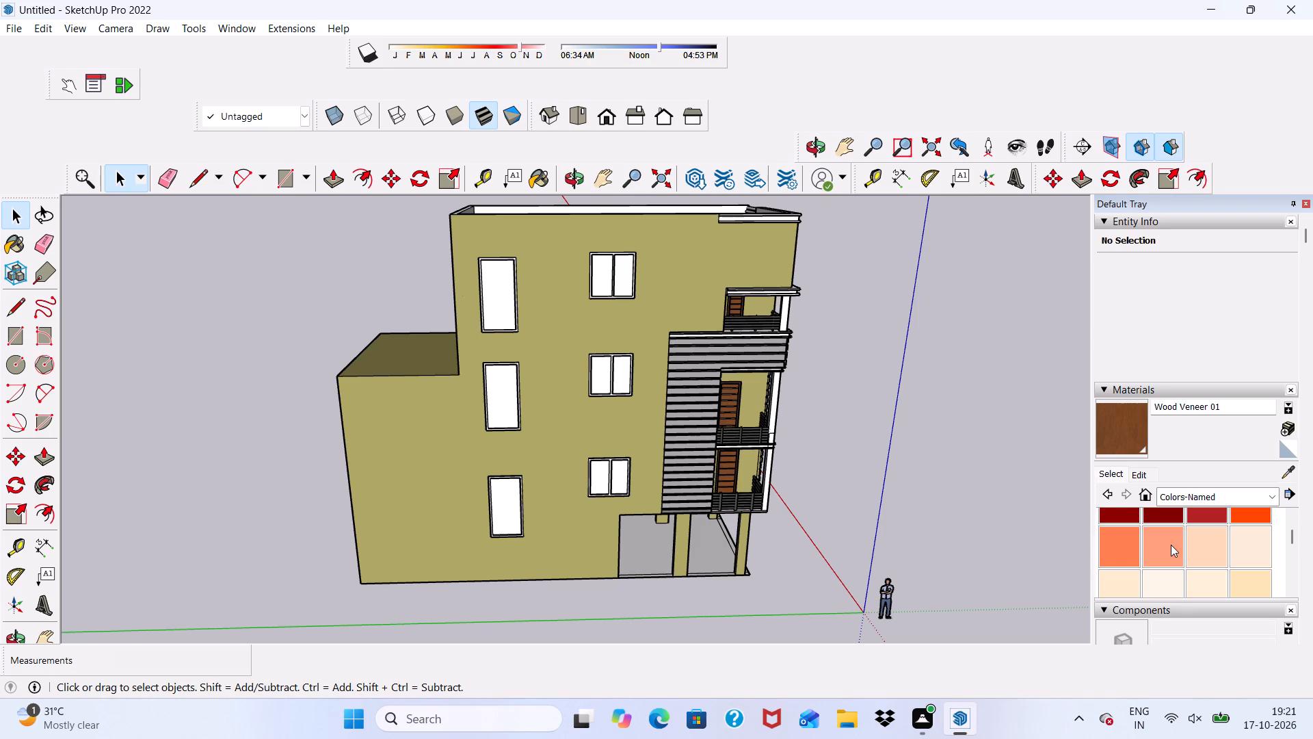
{"action": "scroll", "coordinate": [1171, 545], "scroll_direction": "down", "scroll_amount": 1}
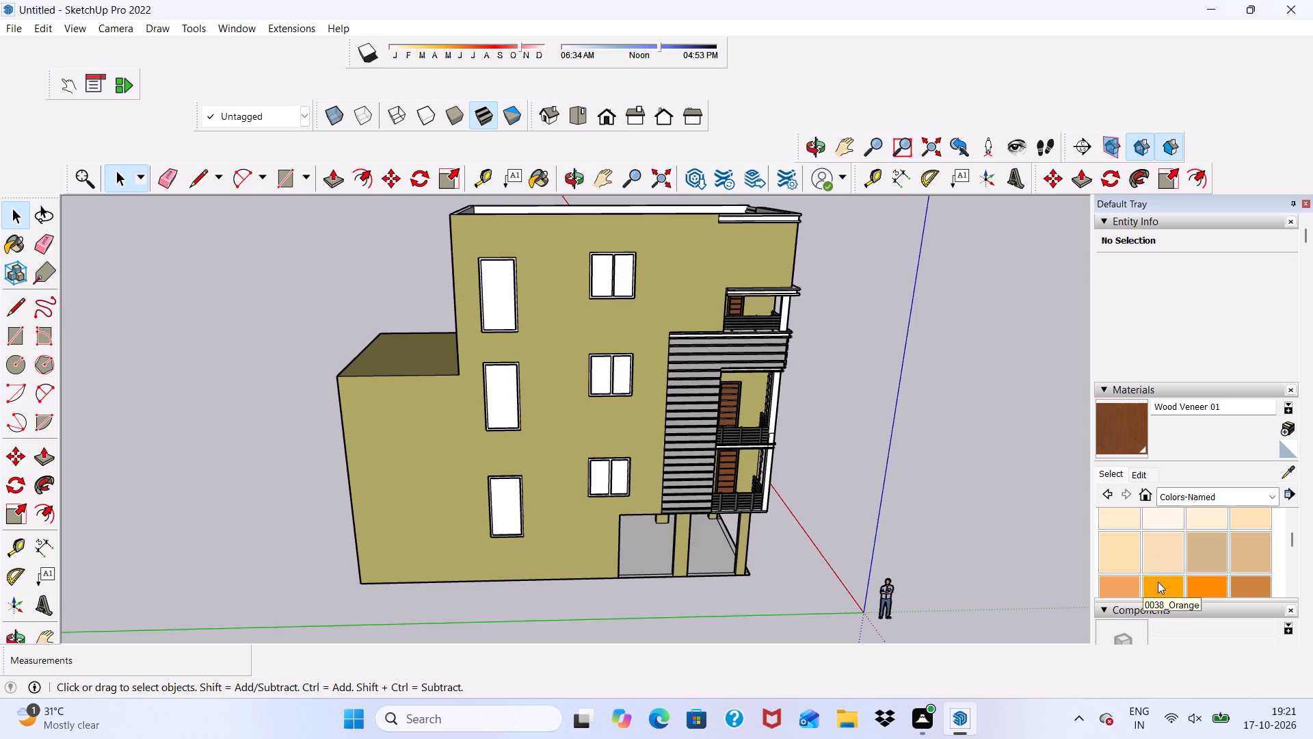
{"action": "left_click", "coordinate": [1158, 582]}
{"action": "scroll", "coordinate": [613, 424], "scroll_direction": "down", "scroll_amount": 3}
{"action": "scroll", "coordinate": [683, 413], "scroll_direction": "up", "scroll_amount": 20}
{"action": "scroll", "coordinate": [683, 413], "scroll_direction": "up", "scroll_amount": 1}
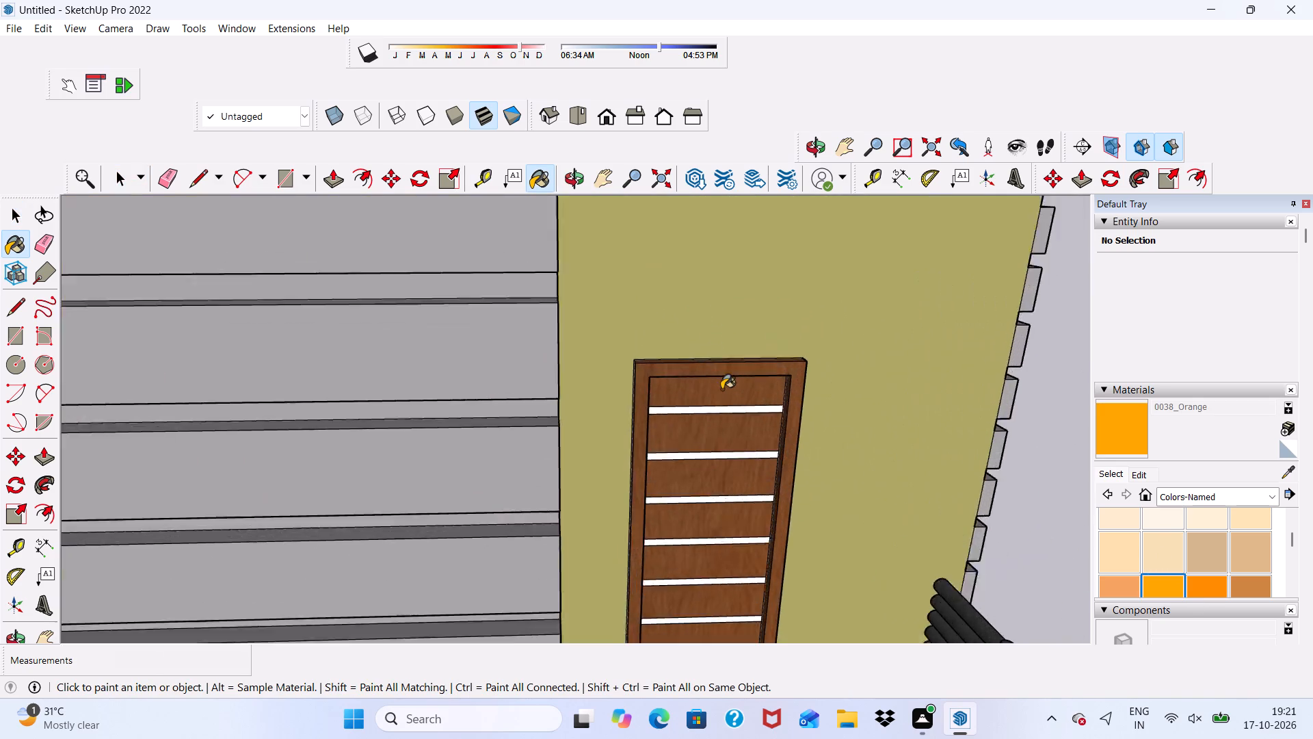
{"action": "scroll", "coordinate": [721, 389], "scroll_direction": "up", "scroll_amount": 15}
{"action": "left_click", "coordinate": [698, 439]}
Paint the second, third and fourth strips from the top of the middle corner balcony door 0038_Orange.
{"action": "scroll", "coordinate": [607, 370], "scroll_direction": "down", "scroll_amount": 5}
{"action": "scroll", "coordinate": [622, 536], "scroll_direction": "up", "scroll_amount": 2}
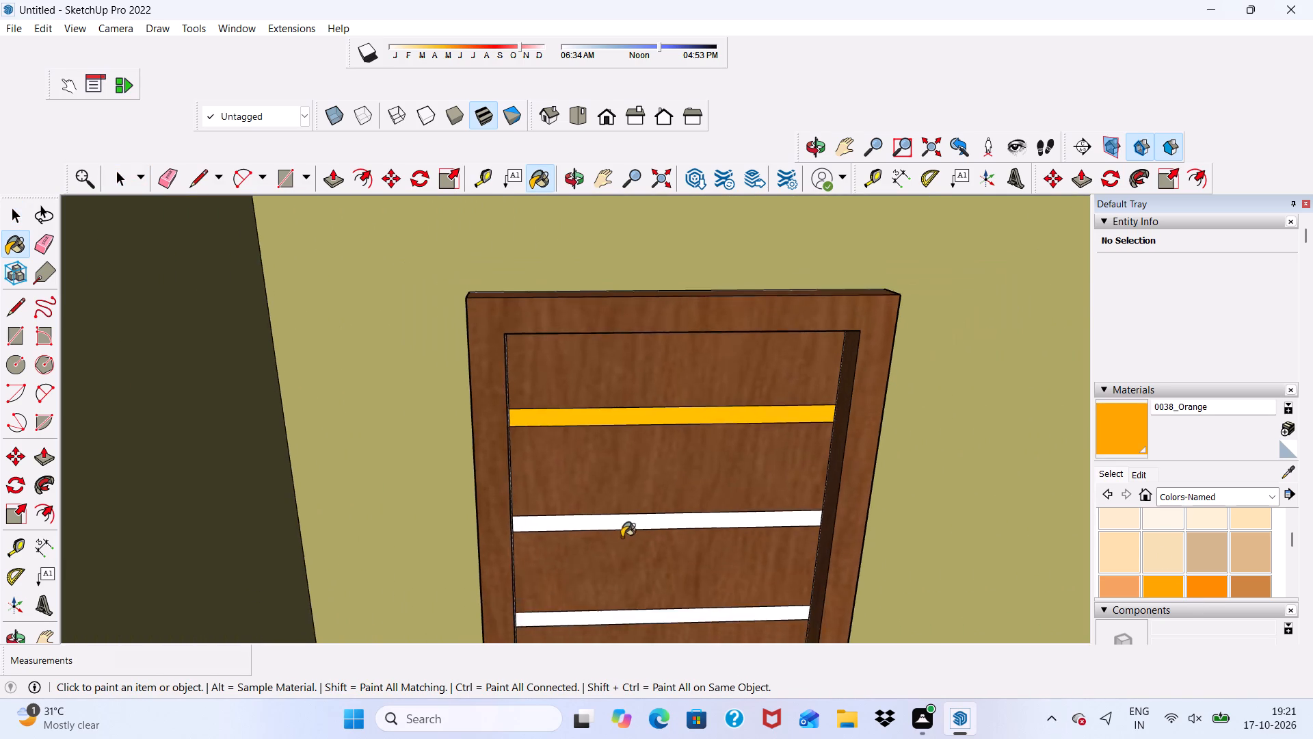
{"action": "scroll", "coordinate": [622, 537], "scroll_direction": "up", "scroll_amount": 1}
{"action": "left_click", "coordinate": [620, 524]}
{"action": "scroll", "coordinate": [605, 329], "scroll_direction": "down", "scroll_amount": 5}
{"action": "scroll", "coordinate": [626, 542], "scroll_direction": "up", "scroll_amount": 4}
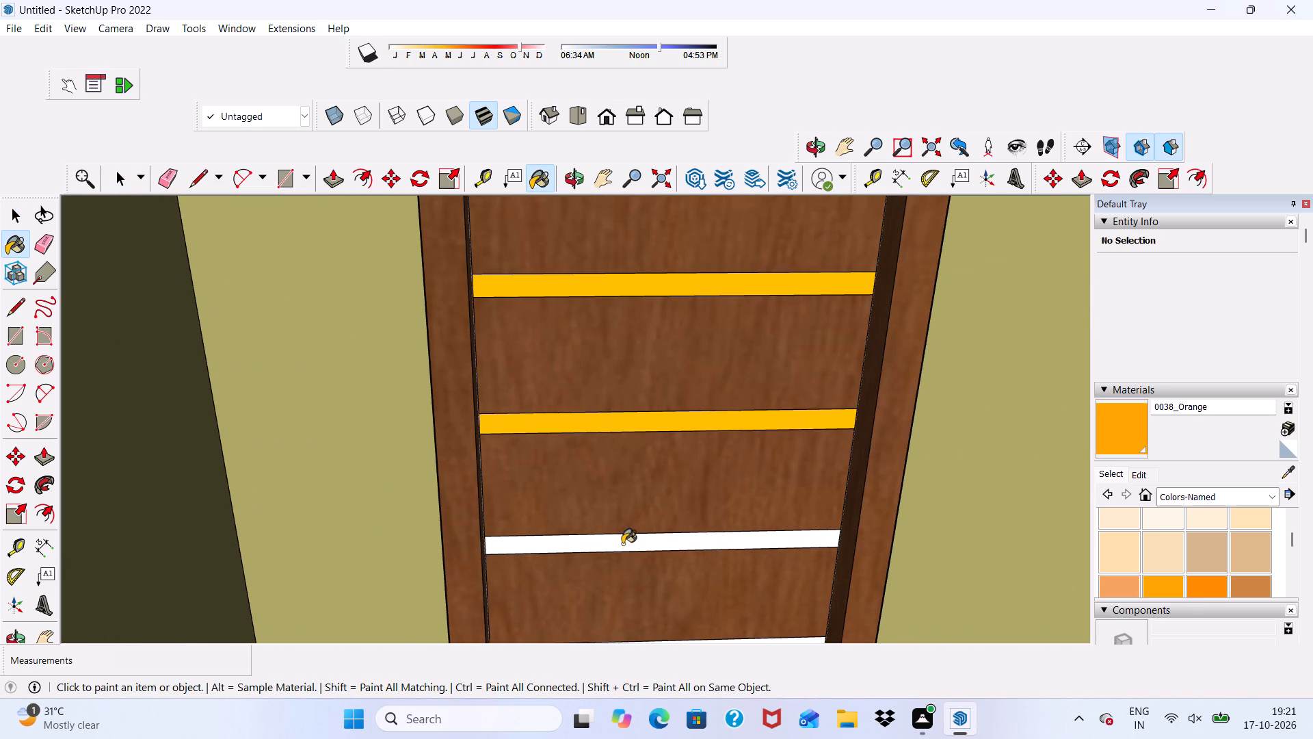
{"action": "left_click", "coordinate": [622, 541]}
{"action": "scroll", "coordinate": [667, 369], "scroll_direction": "down", "scroll_amount": 6}
{"action": "scroll", "coordinate": [663, 532], "scroll_direction": "up", "scroll_amount": 5}
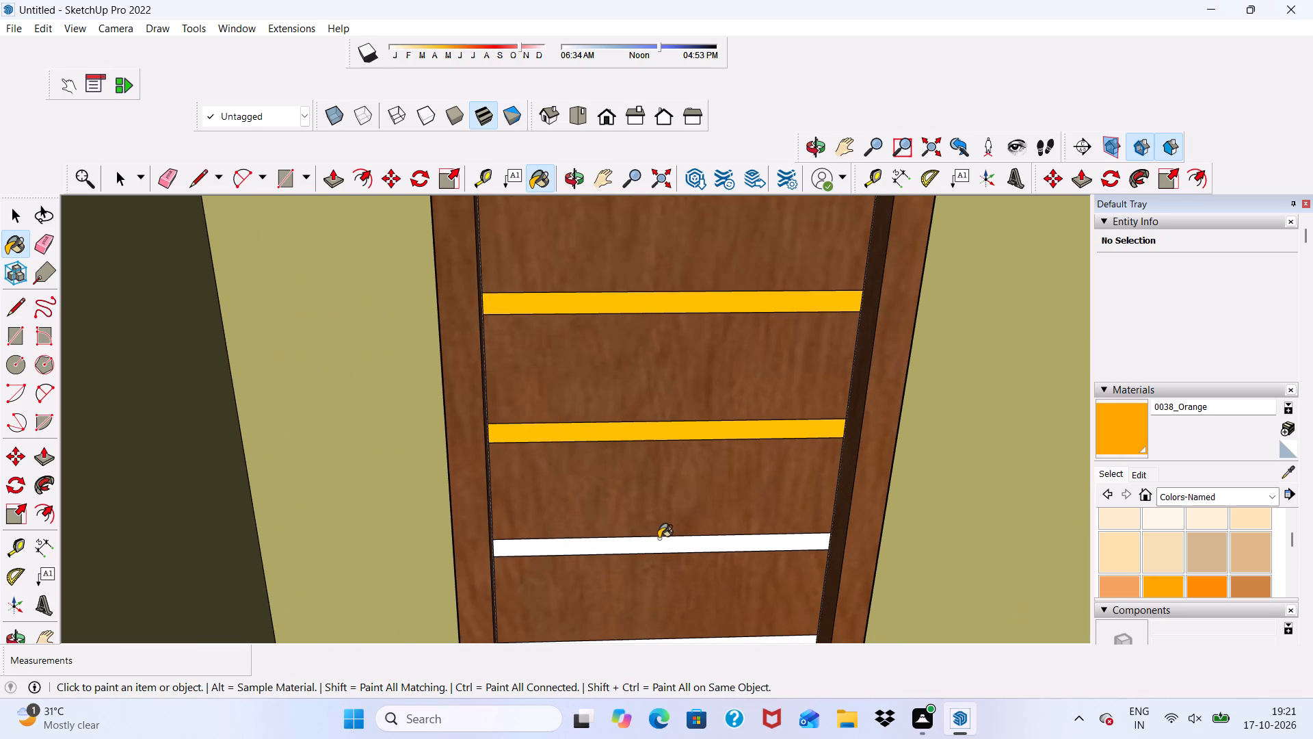
{"action": "left_click", "coordinate": [659, 545]}
Paint the remaining three lower strips of the middle corner balcony door 0038_Orange.
{"action": "scroll", "coordinate": [653, 356], "scroll_direction": "down", "scroll_amount": 5}
{"action": "scroll", "coordinate": [691, 545], "scroll_direction": "up", "scroll_amount": 5}
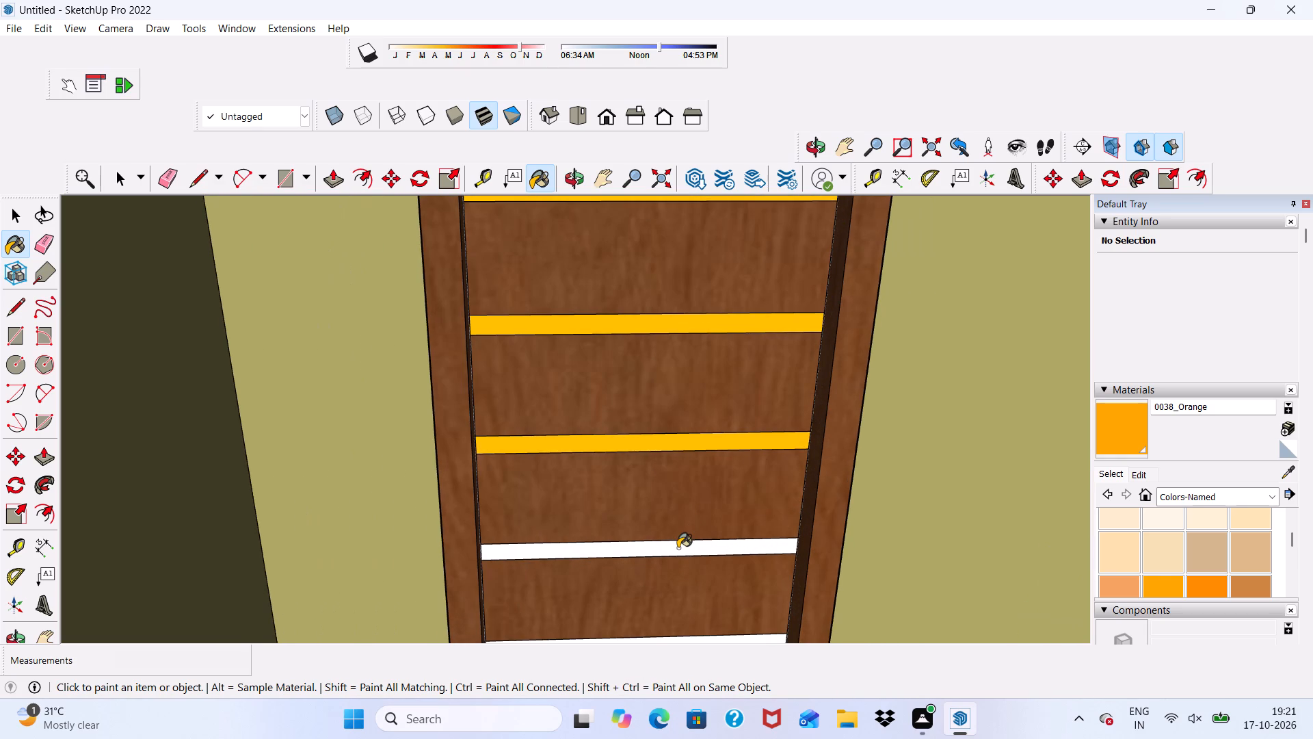
{"action": "left_click", "coordinate": [678, 548]}
{"action": "scroll", "coordinate": [670, 337], "scroll_direction": "down", "scroll_amount": 6}
{"action": "scroll", "coordinate": [668, 575], "scroll_direction": "up", "scroll_amount": 4}
{"action": "left_click", "coordinate": [657, 525]}
{"action": "scroll", "coordinate": [652, 437], "scroll_direction": "down", "scroll_amount": 2}
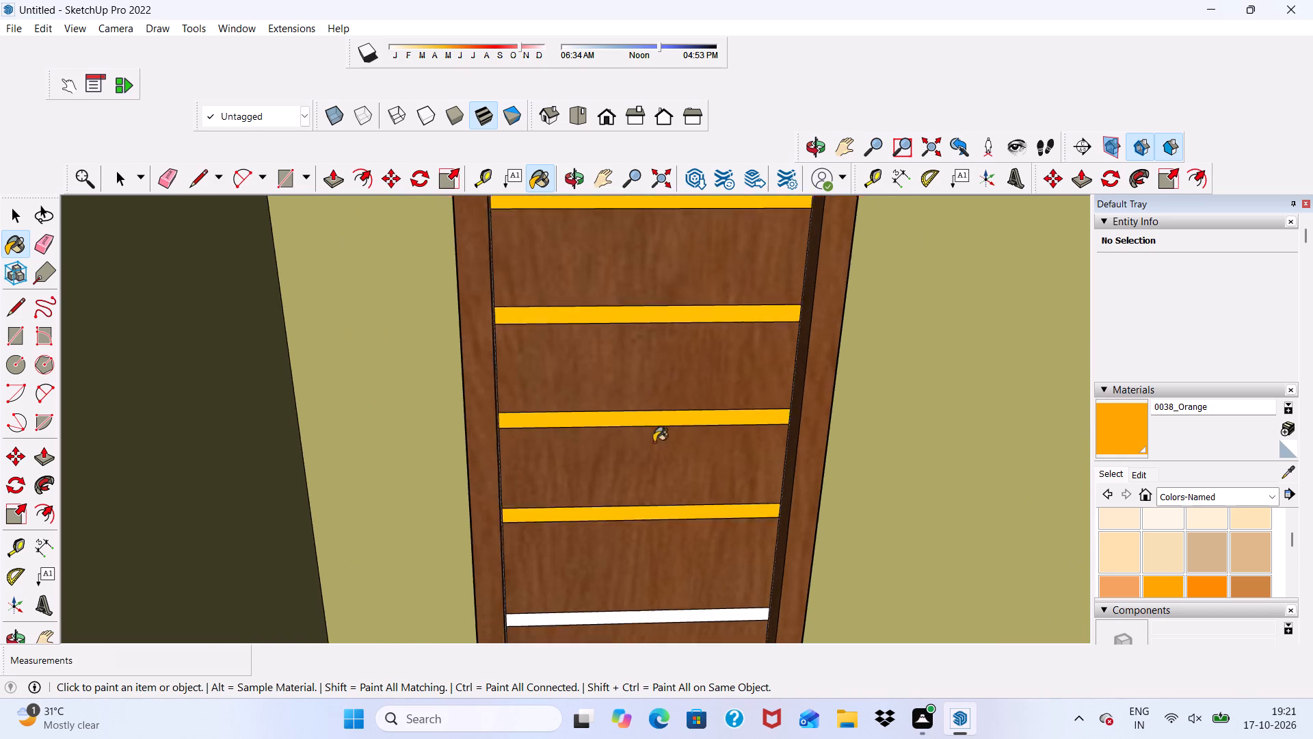
{"action": "scroll", "coordinate": [654, 442], "scroll_direction": "down", "scroll_amount": 4}
{"action": "scroll", "coordinate": [674, 534], "scroll_direction": "down", "scroll_amount": 2}
{"action": "scroll", "coordinate": [669, 580], "scroll_direction": "up", "scroll_amount": 4}
{"action": "left_click", "coordinate": [663, 545]}
{"action": "scroll", "coordinate": [668, 450], "scroll_direction": "down", "scroll_amount": 6}
{"action": "scroll", "coordinate": [768, 378], "scroll_direction": "down", "scroll_amount": 2}
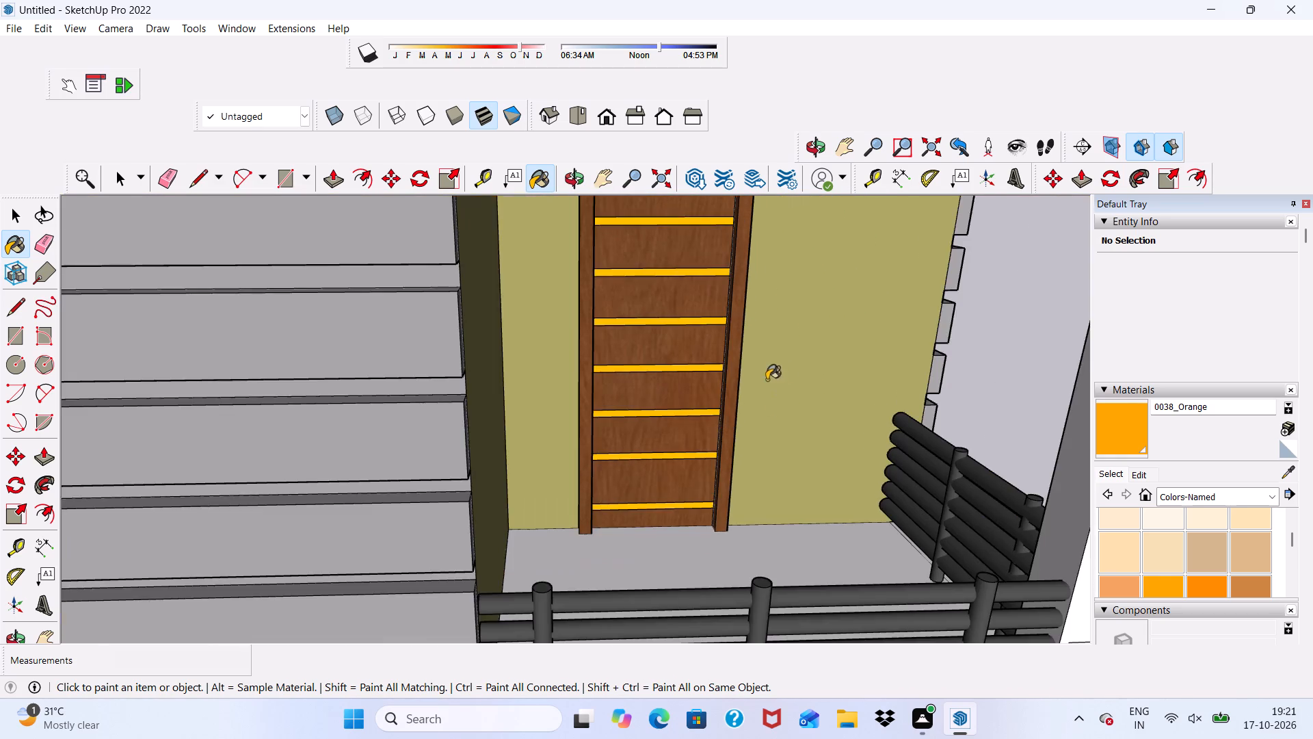
Paint the top three strips of the lowest corner balcony door 0038_Orange.
{"action": "scroll", "coordinate": [767, 380], "scroll_direction": "down", "scroll_amount": 10}
{"action": "scroll", "coordinate": [745, 550], "scroll_direction": "up", "scroll_amount": 1}
{"action": "middle_click_drag", "start_coordinate": [745, 550], "coordinate": [724, 487]}
{"action": "scroll", "coordinate": [719, 473], "scroll_direction": "up", "scroll_amount": 4}
{"action": "scroll", "coordinate": [719, 469], "scroll_direction": "down", "scroll_amount": 1}
{"action": "scroll", "coordinate": [719, 469], "scroll_direction": "up", "scroll_amount": 8}
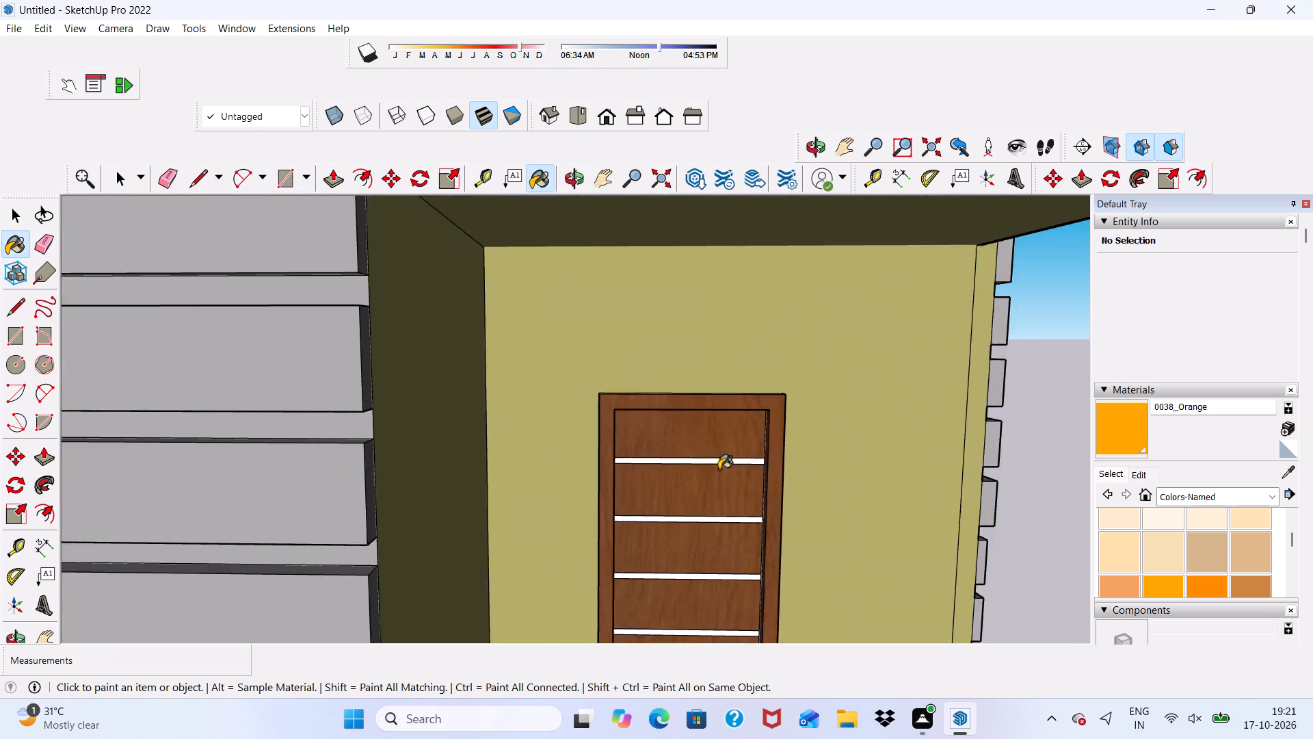
{"action": "scroll", "coordinate": [719, 469], "scroll_direction": "up", "scroll_amount": 5}
{"action": "left_click", "coordinate": [715, 455]}
{"action": "scroll", "coordinate": [696, 496], "scroll_direction": "up", "scroll_amount": 4}
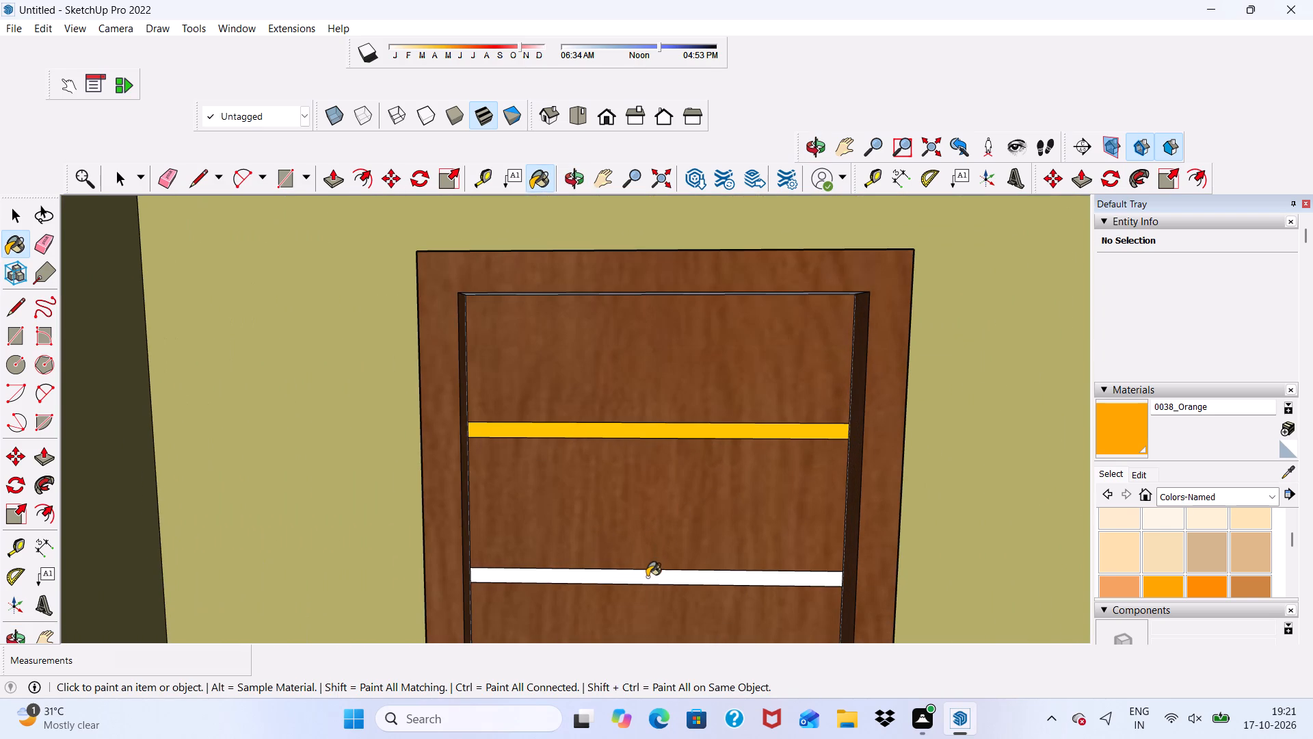
{"action": "left_click", "coordinate": [647, 577]}
{"action": "scroll", "coordinate": [662, 339], "scroll_direction": "down", "scroll_amount": 5}
{"action": "scroll", "coordinate": [652, 560], "scroll_direction": "up", "scroll_amount": 9}
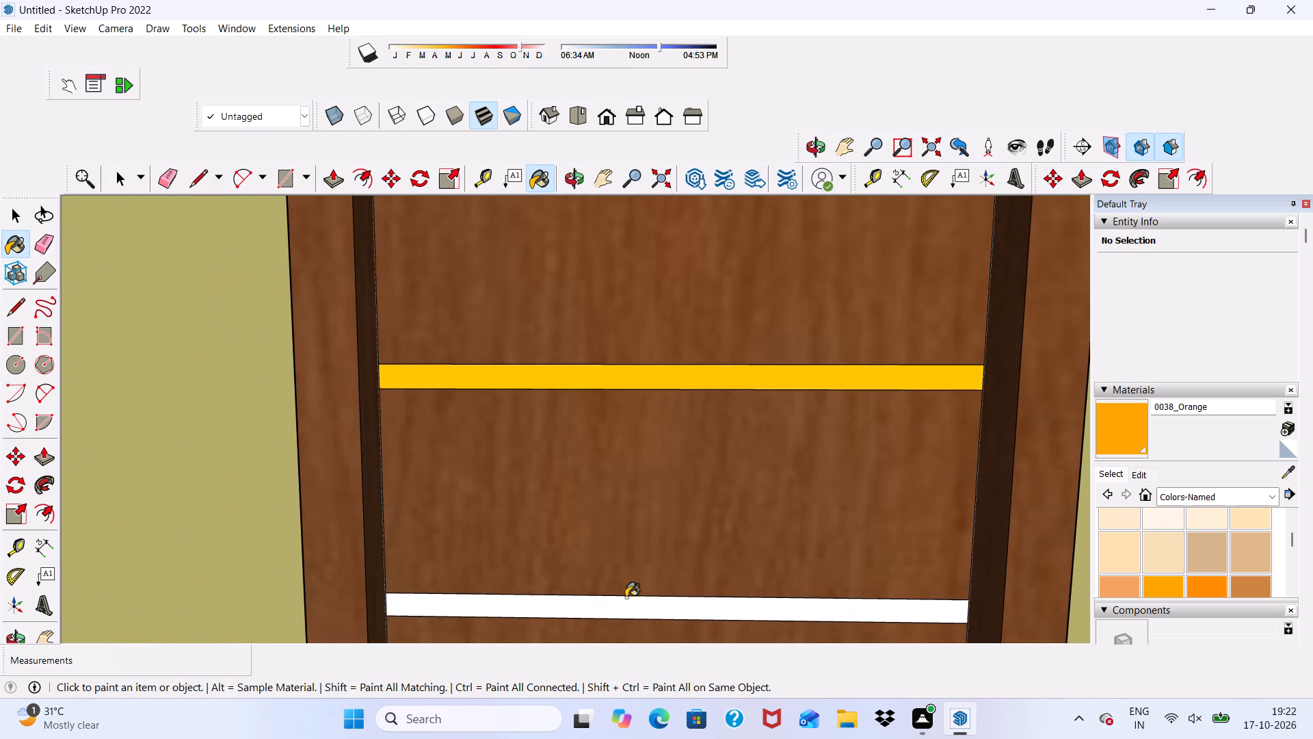
{"action": "left_click", "coordinate": [626, 597]}
Paint the remaining white strips in the lower half of the lowest corner balcony door 0038_Orange.
{"action": "scroll", "coordinate": [653, 346], "scroll_direction": "down", "scroll_amount": 11}
{"action": "scroll", "coordinate": [759, 505], "scroll_direction": "up", "scroll_amount": 5}
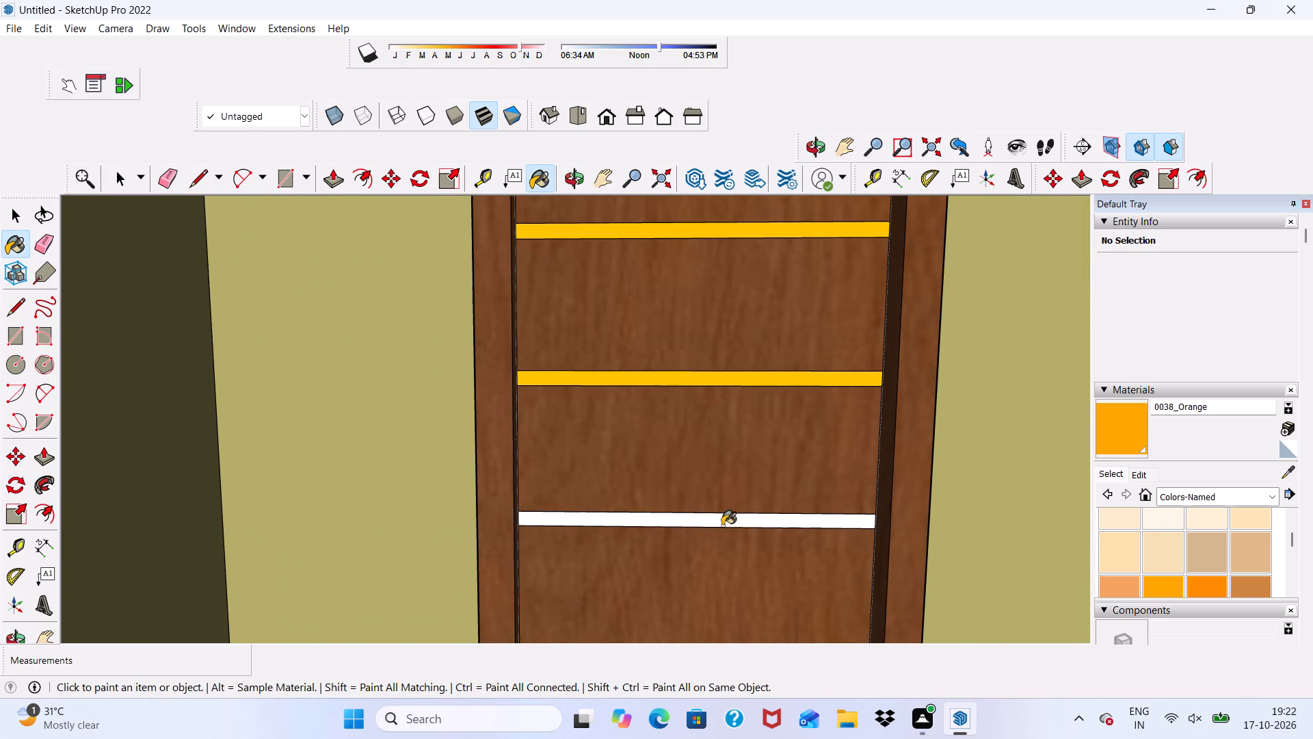
{"action": "left_click", "coordinate": [720, 519]}
{"action": "scroll", "coordinate": [724, 355], "scroll_direction": "down", "scroll_amount": 9}
{"action": "scroll", "coordinate": [724, 549], "scroll_direction": "up", "scroll_amount": 4}
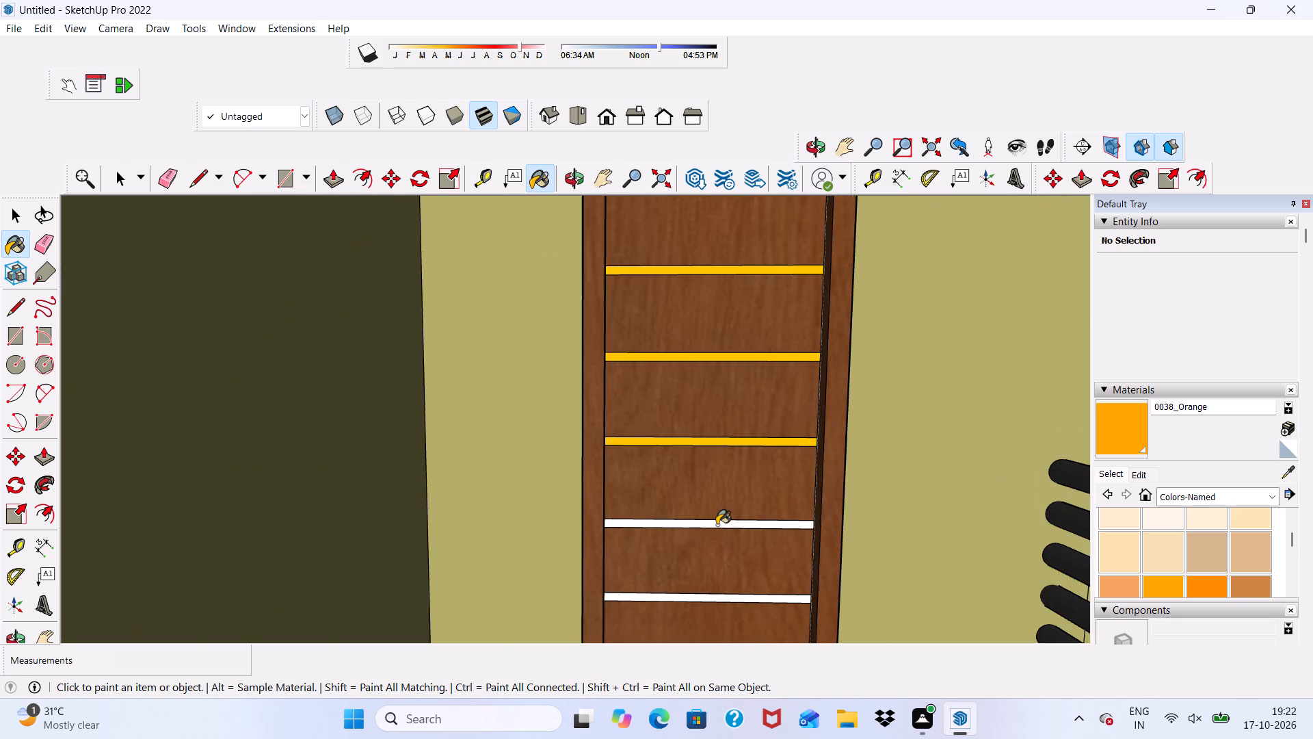
{"action": "left_click", "coordinate": [717, 519]}
{"action": "scroll", "coordinate": [717, 502], "scroll_direction": "down", "scroll_amount": 5}
{"action": "scroll", "coordinate": [702, 606], "scroll_direction": "up", "scroll_amount": 4}
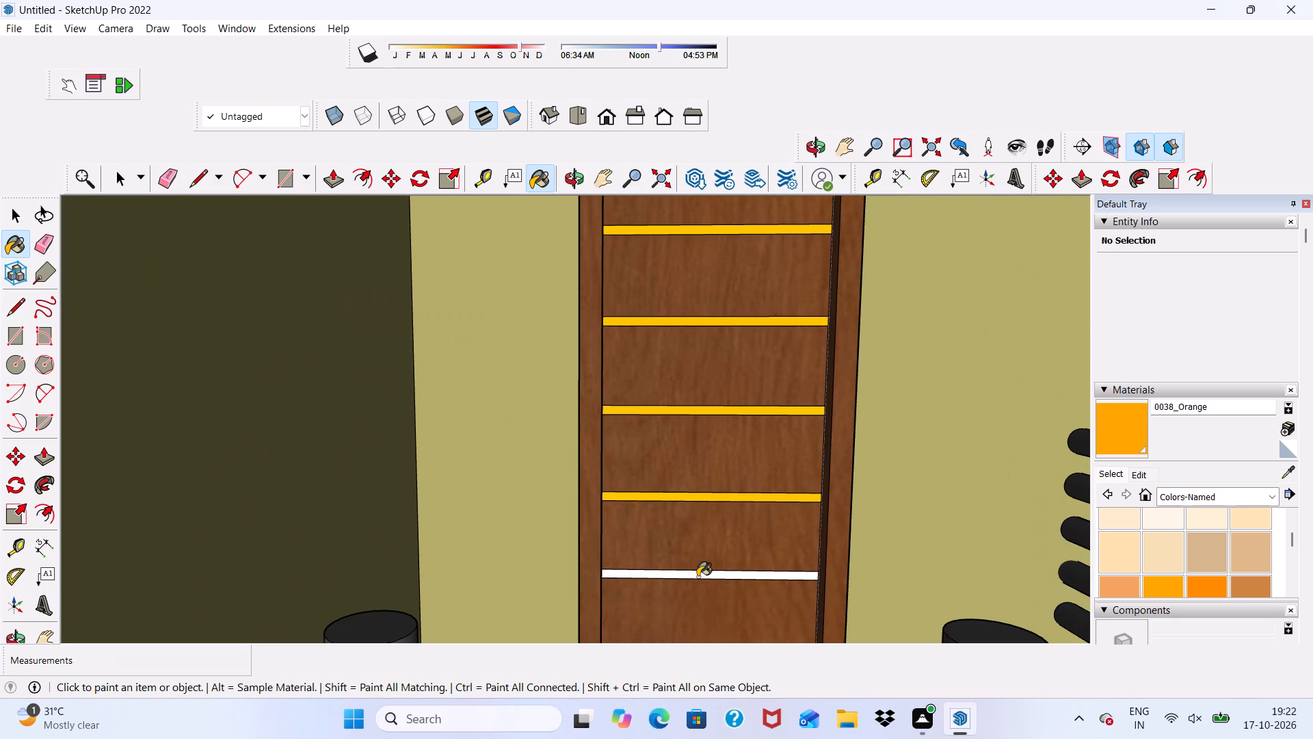
{"action": "left_click", "coordinate": [695, 574]}
Paint the bottom two strips of the top-floor corner balcony door 0038_Orange.
{"action": "scroll", "coordinate": [740, 377], "scroll_direction": "down", "scroll_amount": 7}
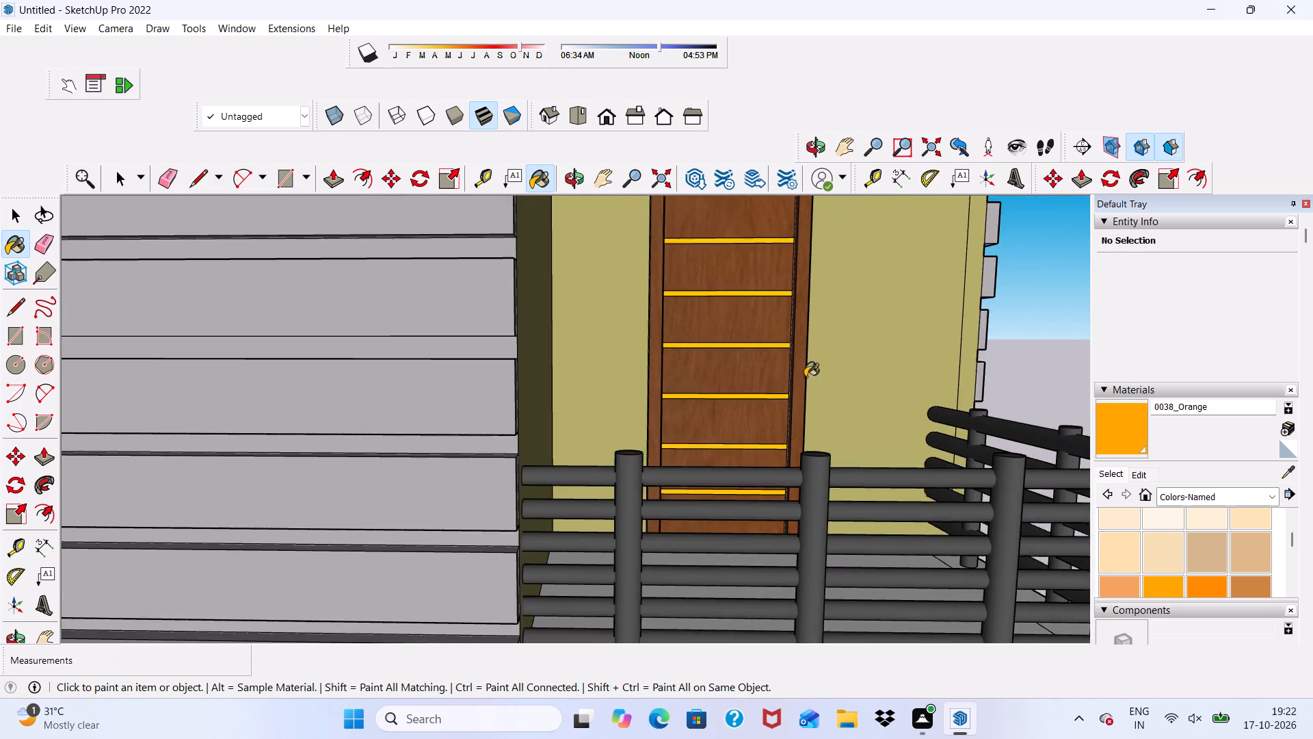
{"action": "scroll", "coordinate": [805, 377], "scroll_direction": "down", "scroll_amount": 2}
{"action": "middle_click_drag", "start_coordinate": [802, 465], "coordinate": [769, 565]}
{"action": "scroll", "coordinate": [769, 565], "scroll_direction": "down", "scroll_amount": 7}
{"action": "scroll", "coordinate": [765, 469], "scroll_direction": "down", "scroll_amount": 6}
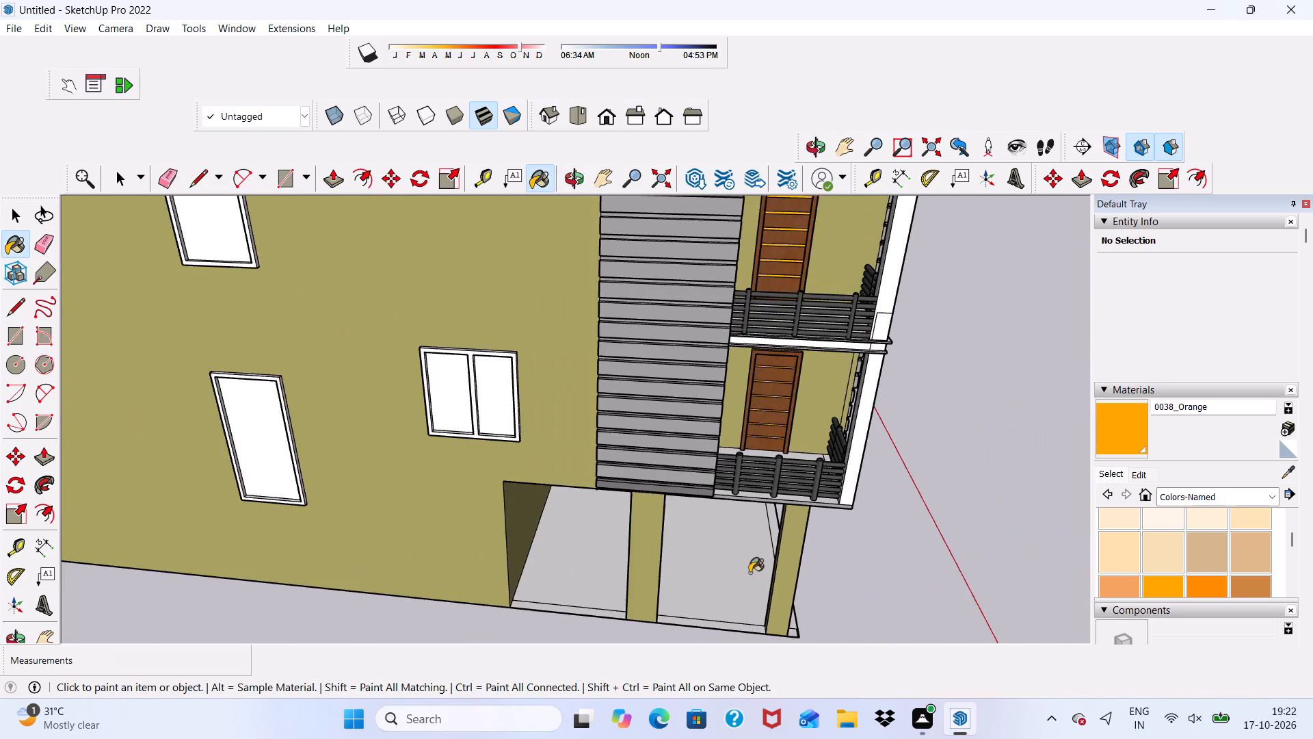
{"action": "scroll", "coordinate": [743, 558], "scroll_direction": "down", "scroll_amount": 6}
{"action": "scroll", "coordinate": [760, 394], "scroll_direction": "up", "scroll_amount": 11}
{"action": "scroll", "coordinate": [791, 245], "scroll_direction": "down", "scroll_amount": 9}
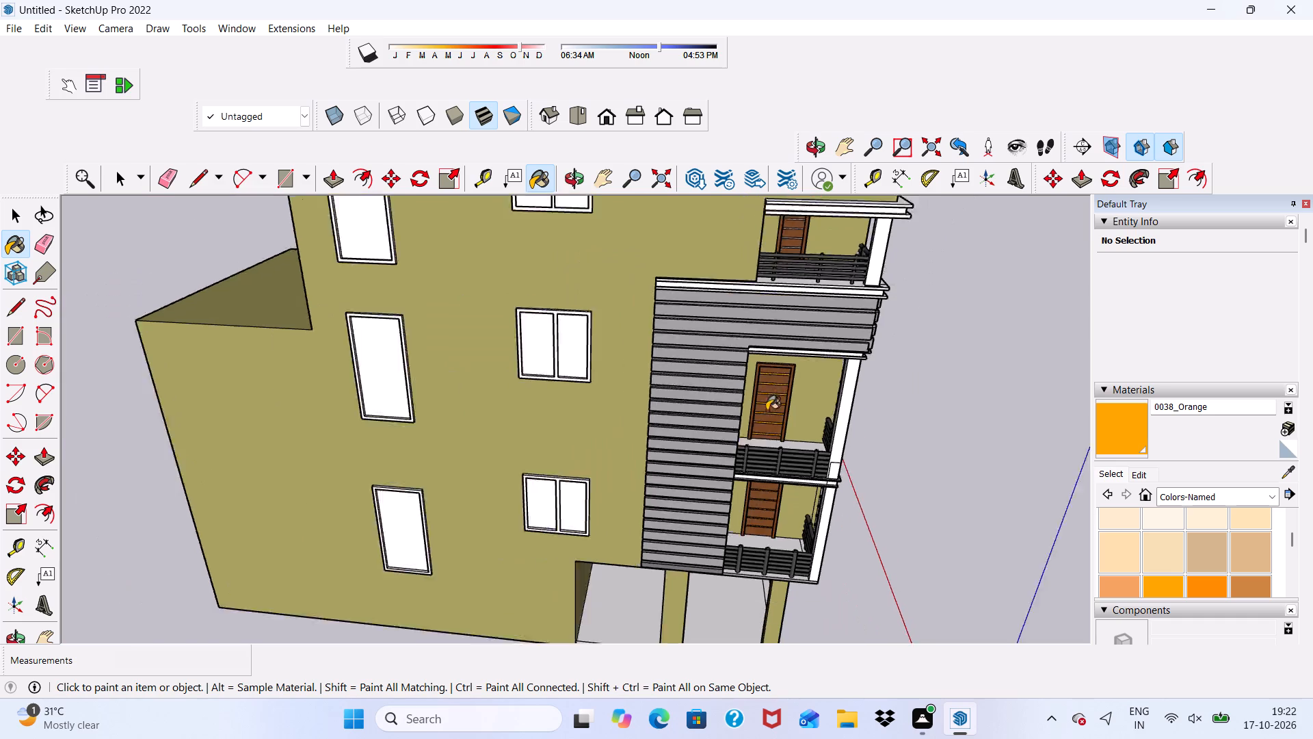
{"action": "scroll", "coordinate": [767, 411], "scroll_direction": "down", "scroll_amount": 1}
{"action": "scroll", "coordinate": [770, 284], "scroll_direction": "up", "scroll_amount": 20}
{"action": "scroll", "coordinate": [770, 284], "scroll_direction": "up", "scroll_amount": 2}
{"action": "scroll", "coordinate": [819, 365], "scroll_direction": "up", "scroll_amount": 5}
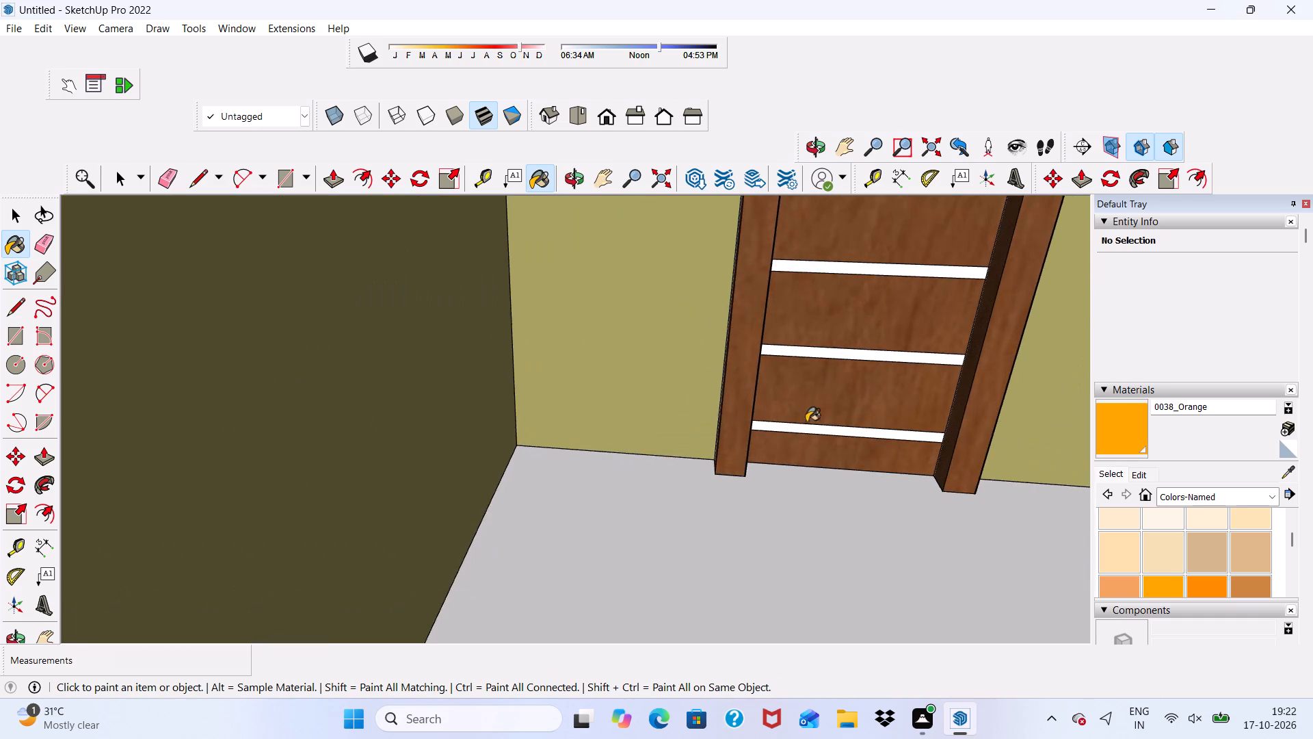
{"action": "scroll", "coordinate": [806, 422], "scroll_direction": "up", "scroll_amount": 4}
{"action": "left_click", "coordinate": [806, 429]}
{"action": "left_click", "coordinate": [799, 308]}
Paint the third and fourth strips from the bottom of the top-floor corner balcony door 0038_Orange.
{"action": "scroll", "coordinate": [685, 595], "scroll_direction": "down", "scroll_amount": 6}
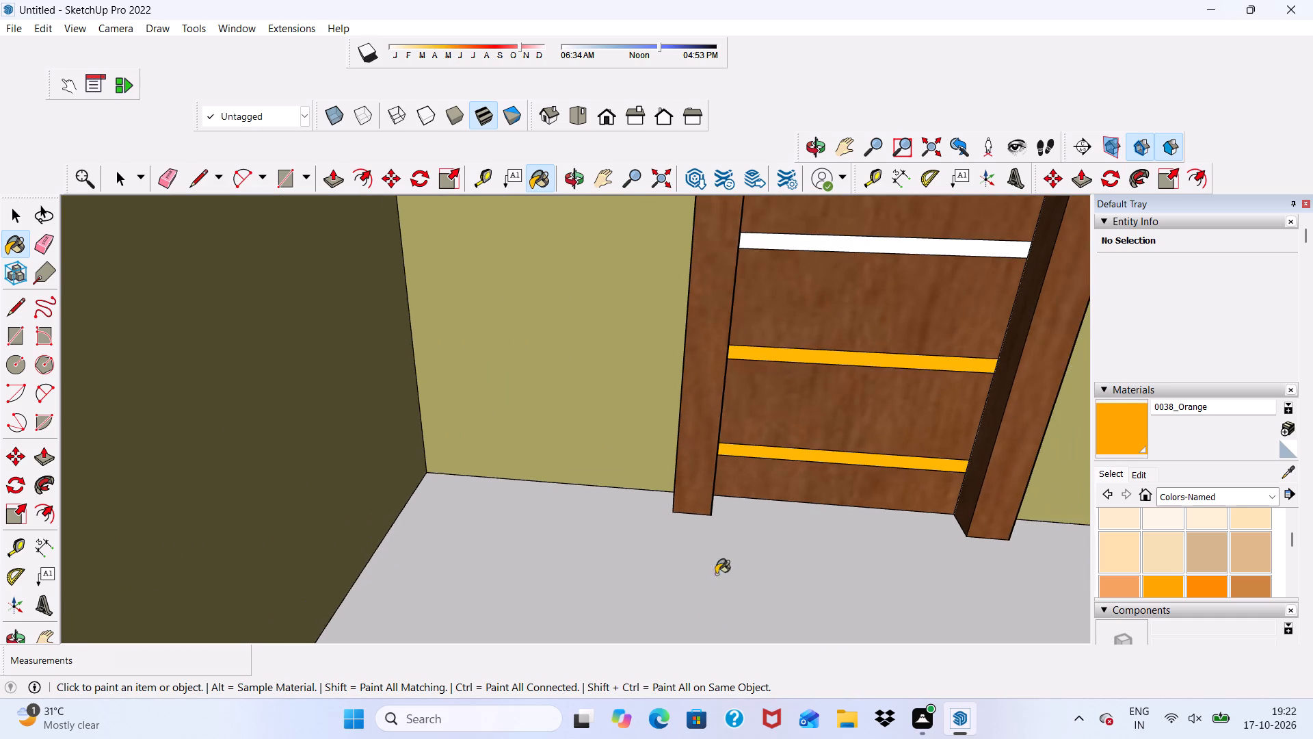
{"action": "scroll", "coordinate": [716, 574], "scroll_direction": "down", "scroll_amount": 4}
{"action": "scroll", "coordinate": [808, 447], "scroll_direction": "up", "scroll_amount": 3}
{"action": "left_click", "coordinate": [847, 279]}
{"action": "scroll", "coordinate": [814, 376], "scroll_direction": "down", "scroll_amount": 8}
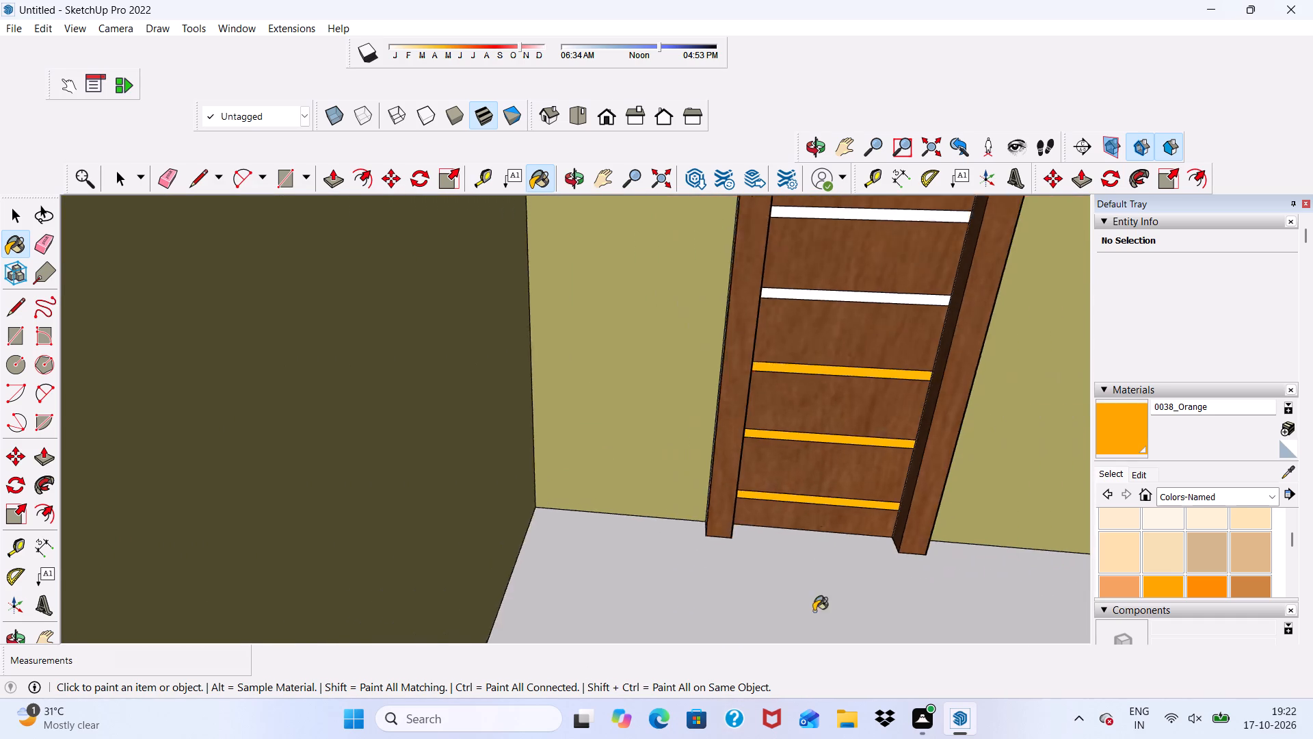
{"action": "scroll", "coordinate": [814, 611], "scroll_direction": "down", "scroll_amount": 2}
{"action": "scroll", "coordinate": [571, 475], "scroll_direction": "down", "scroll_amount": 5}
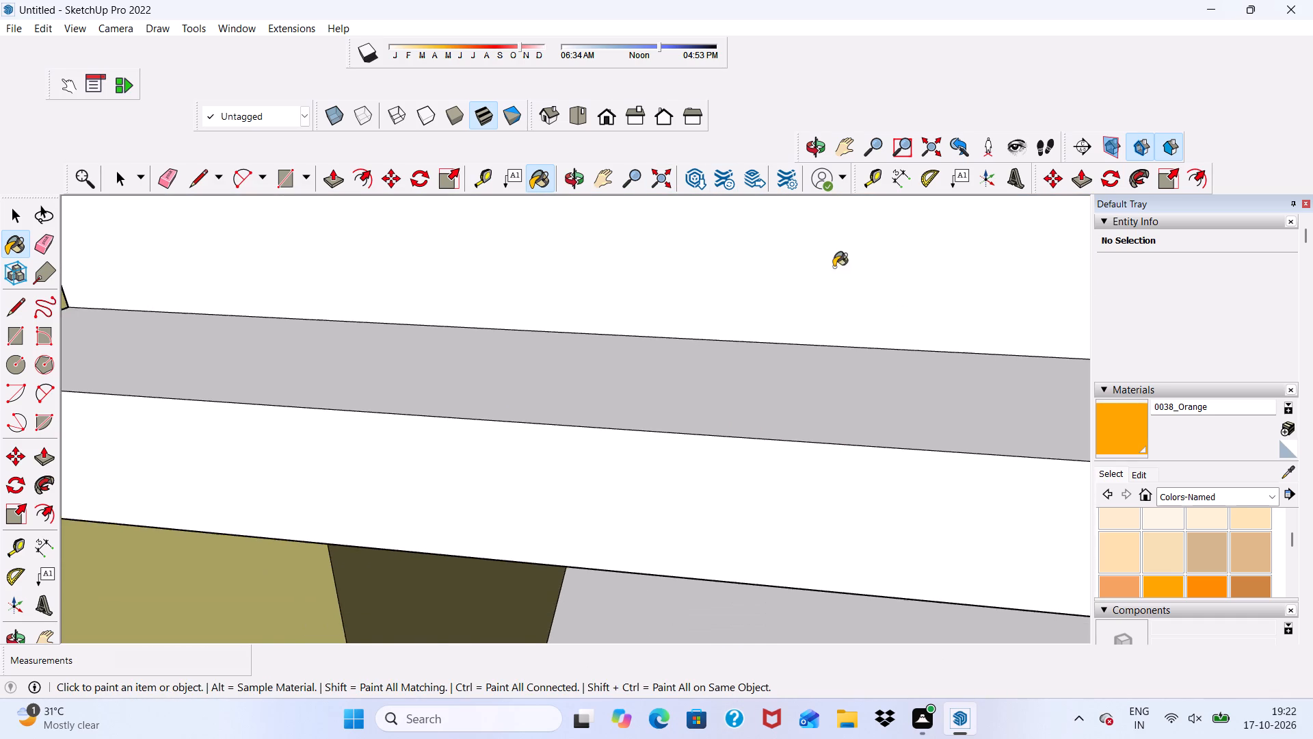
{"action": "scroll", "coordinate": [834, 267], "scroll_direction": "down", "scroll_amount": 5}
{"action": "scroll", "coordinate": [792, 593], "scroll_direction": "up", "scroll_amount": 4}
{"action": "scroll", "coordinate": [813, 240], "scroll_direction": "up", "scroll_amount": 2}
{"action": "left_click", "coordinate": [813, 240]}
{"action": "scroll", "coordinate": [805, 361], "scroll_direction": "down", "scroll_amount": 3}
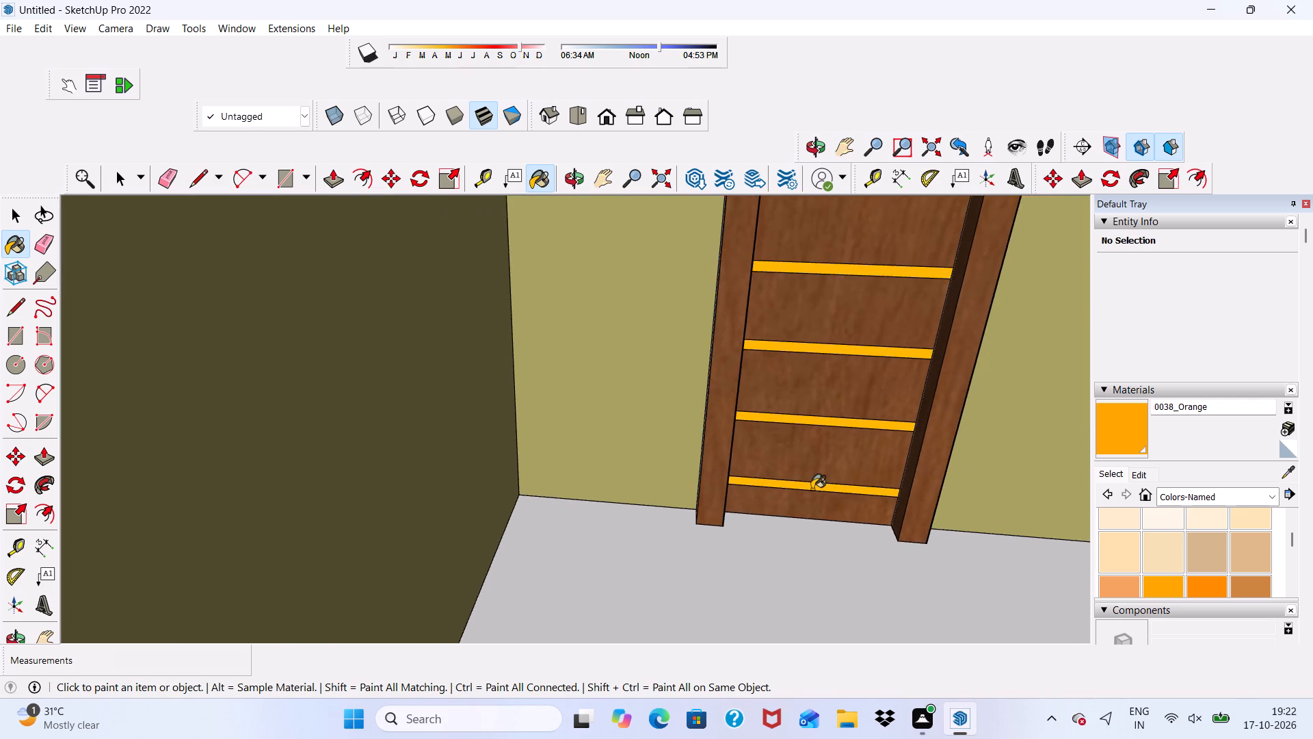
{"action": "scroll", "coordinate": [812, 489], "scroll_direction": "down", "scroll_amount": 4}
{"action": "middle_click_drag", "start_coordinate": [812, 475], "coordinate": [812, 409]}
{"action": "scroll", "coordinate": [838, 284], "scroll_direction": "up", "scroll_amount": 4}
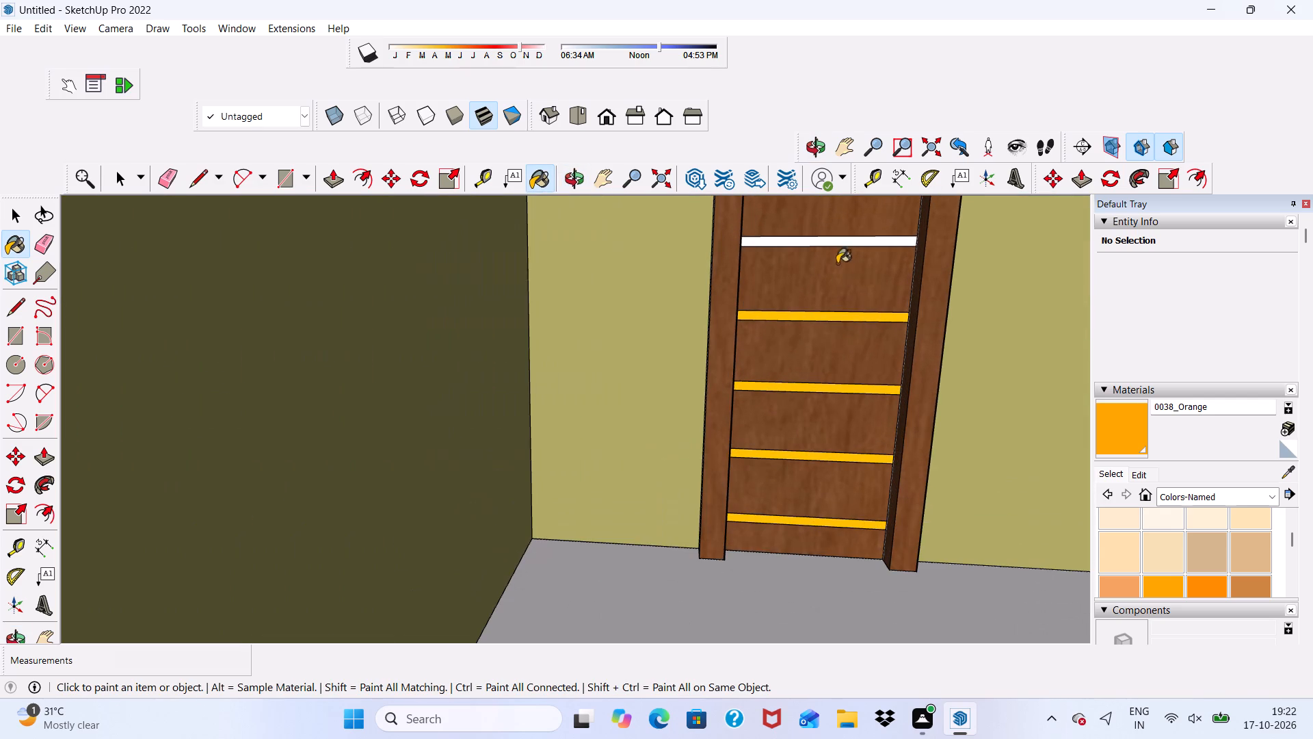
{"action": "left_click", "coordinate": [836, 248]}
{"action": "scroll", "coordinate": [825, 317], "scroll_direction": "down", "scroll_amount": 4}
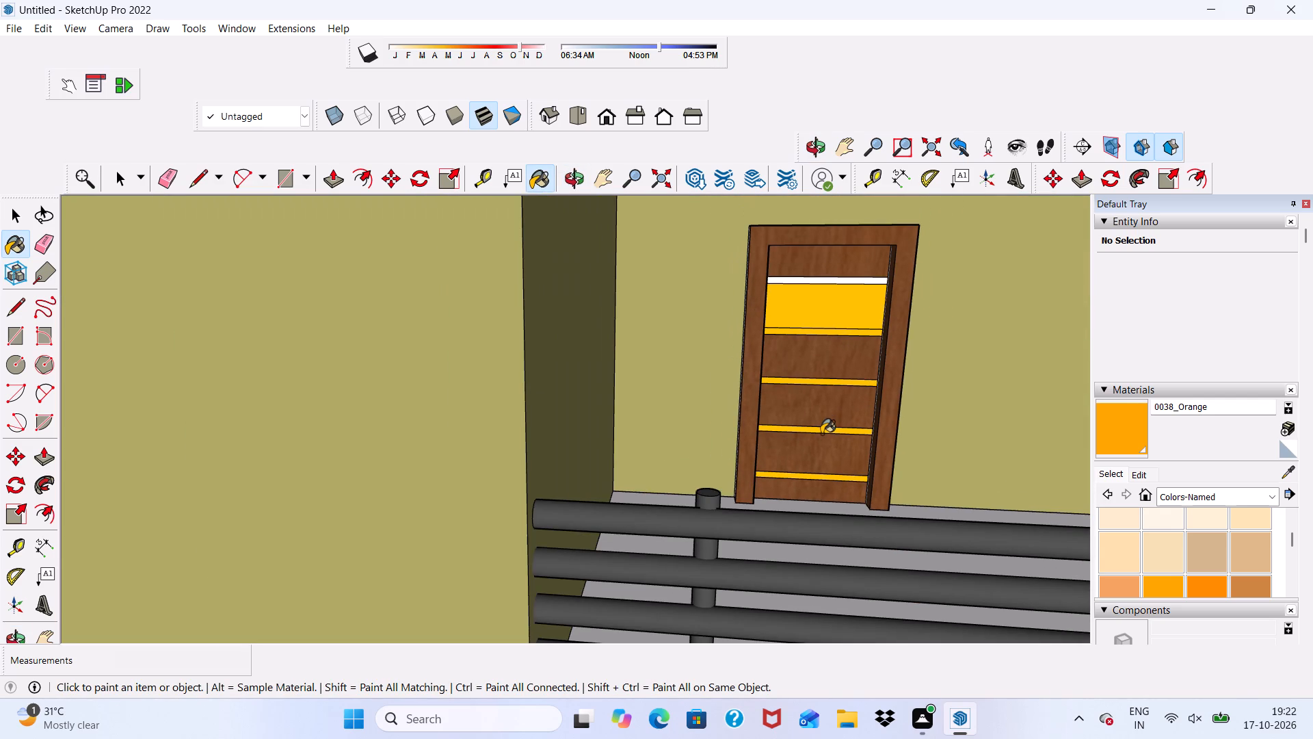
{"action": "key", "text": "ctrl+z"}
Paint the topmost strip of the top-floor corner balcony door 0038_Orange and leave the Paint Bucket tool.
{"action": "scroll", "coordinate": [800, 290], "scroll_direction": "up", "scroll_amount": 5}
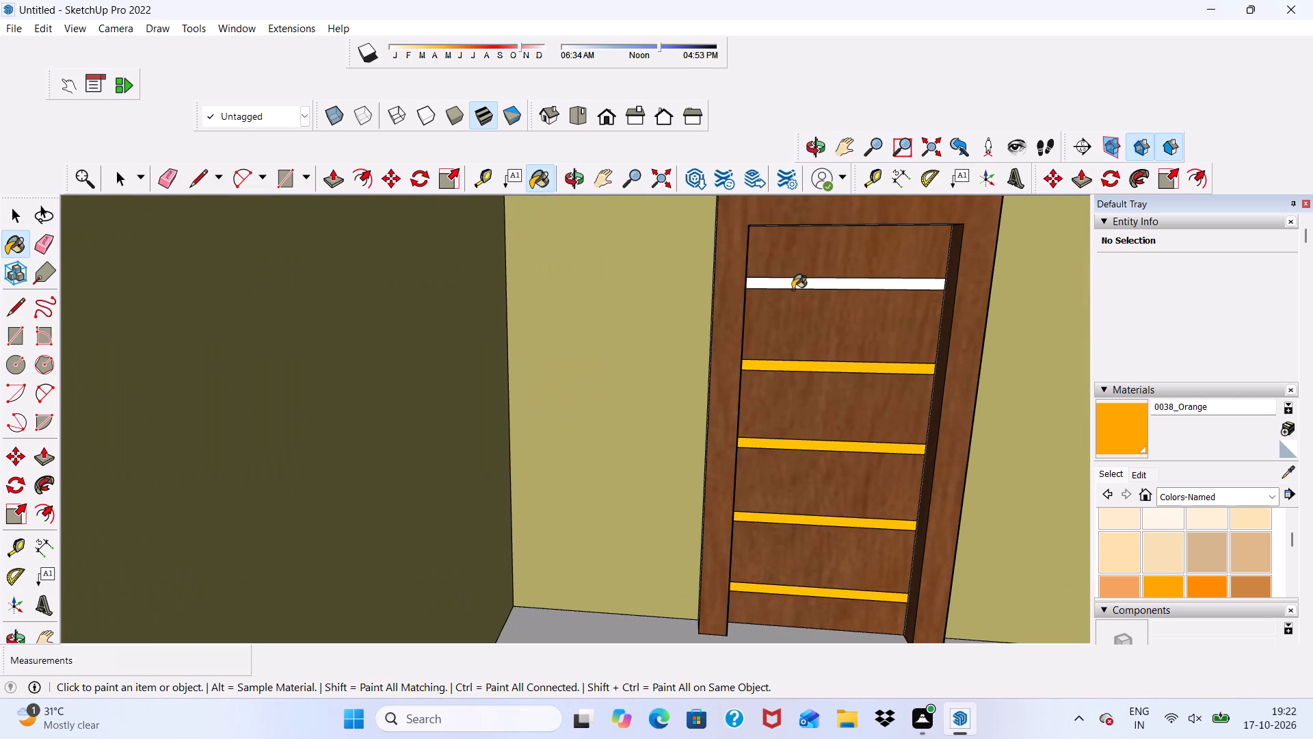
{"action": "left_click", "coordinate": [793, 286]}
{"action": "scroll", "coordinate": [801, 339], "scroll_direction": "down", "scroll_amount": 4}
{"action": "key", "text": "space"}
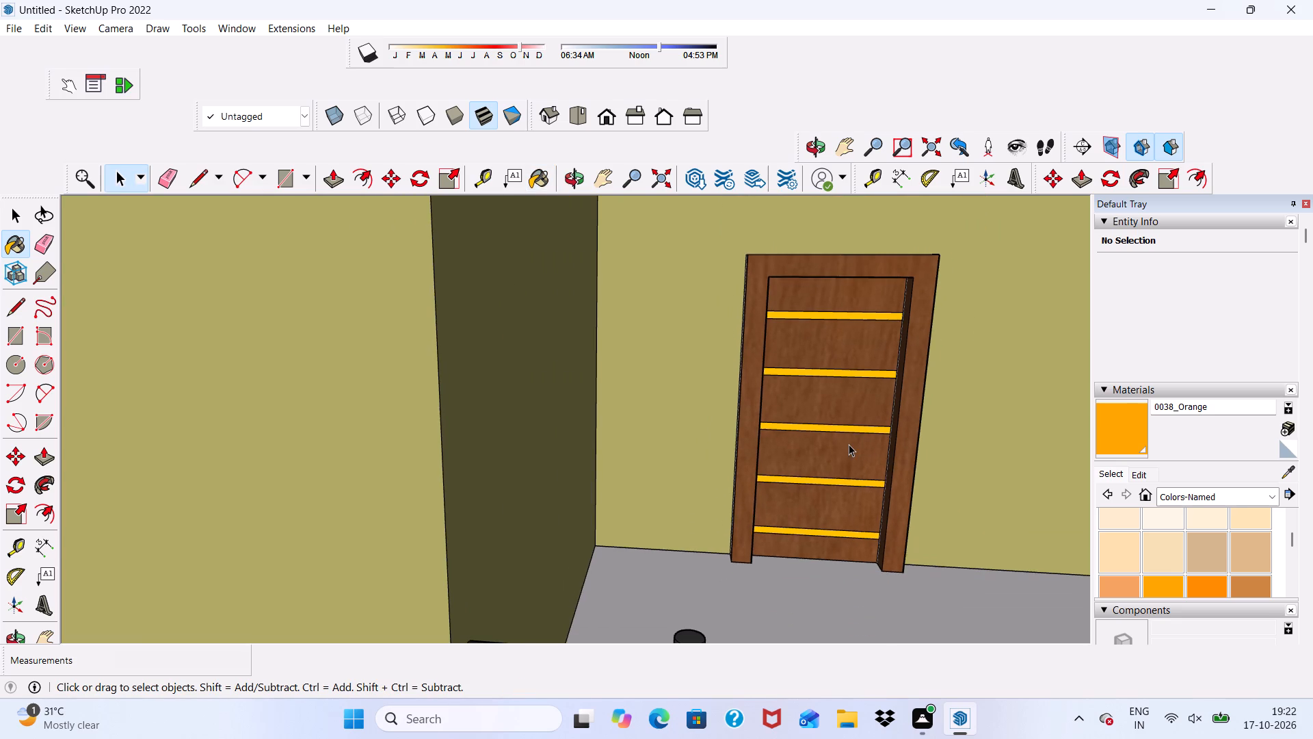
Choose the 0021_DarkRed colour and paint the front face of the top-floor projecting window's grid bars with it.
{"action": "scroll", "coordinate": [849, 440], "scroll_direction": "down", "scroll_amount": 17}
{"action": "middle_click_drag", "start_coordinate": [868, 471], "coordinate": [657, 432]}
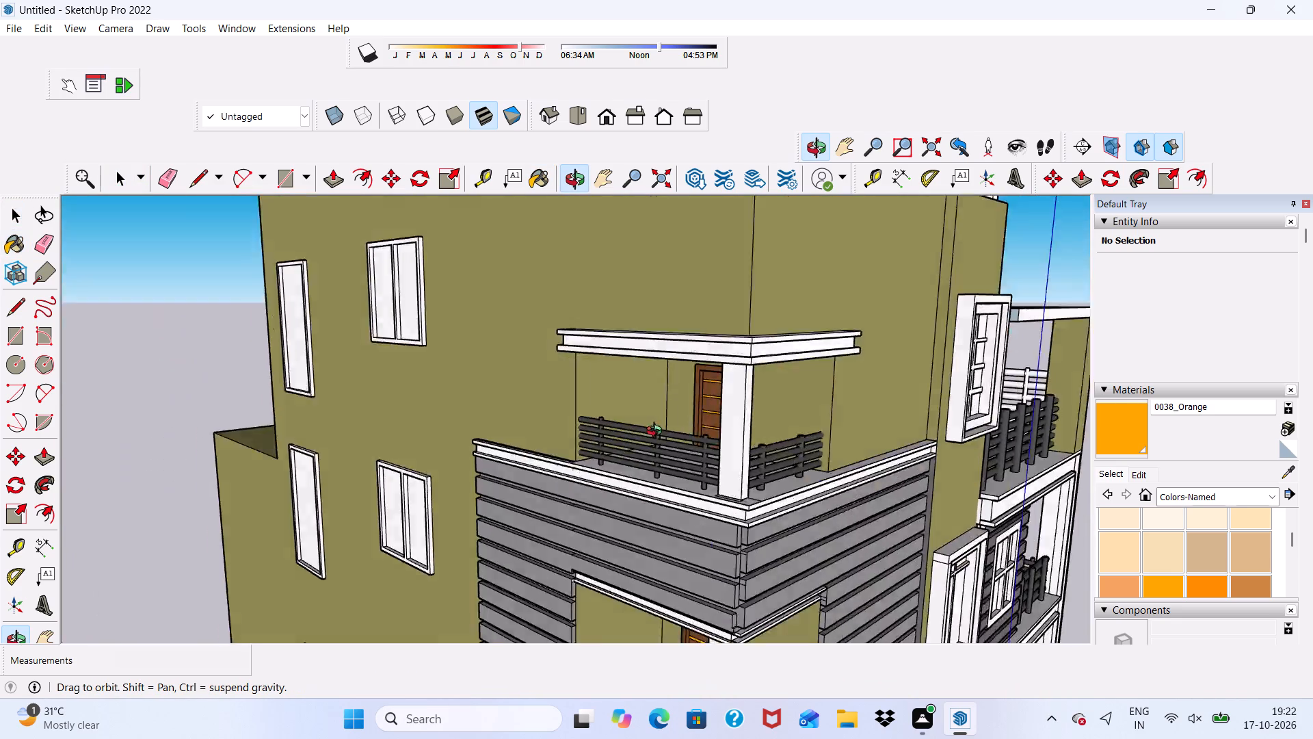
{"action": "middle_click_drag", "start_coordinate": [657, 432], "coordinate": [560, 458]}
{"action": "scroll", "coordinate": [568, 448], "scroll_direction": "up", "scroll_amount": 1}
{"action": "scroll", "coordinate": [610, 377], "scroll_direction": "down", "scroll_amount": 10}
{"action": "scroll", "coordinate": [793, 413], "scroll_direction": "down", "scroll_amount": 5}
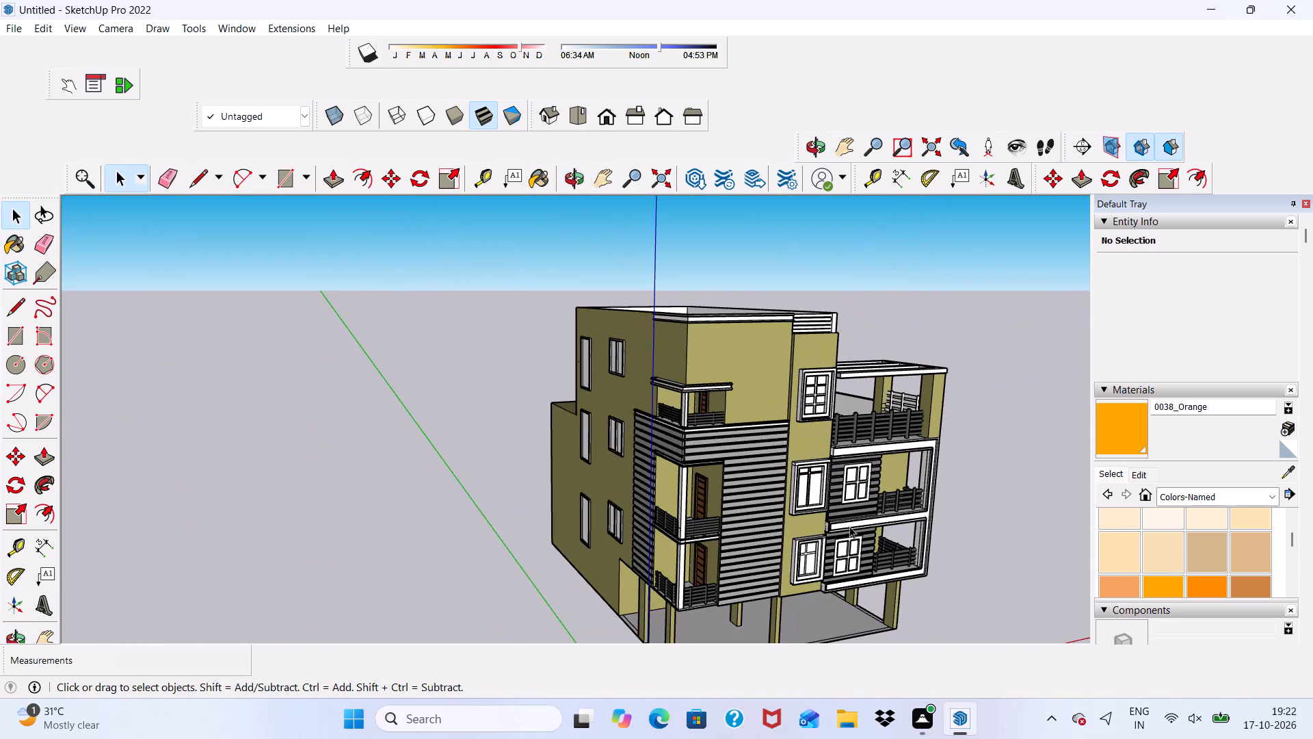
{"action": "scroll", "coordinate": [1182, 562], "scroll_direction": "up", "scroll_amount": 5}
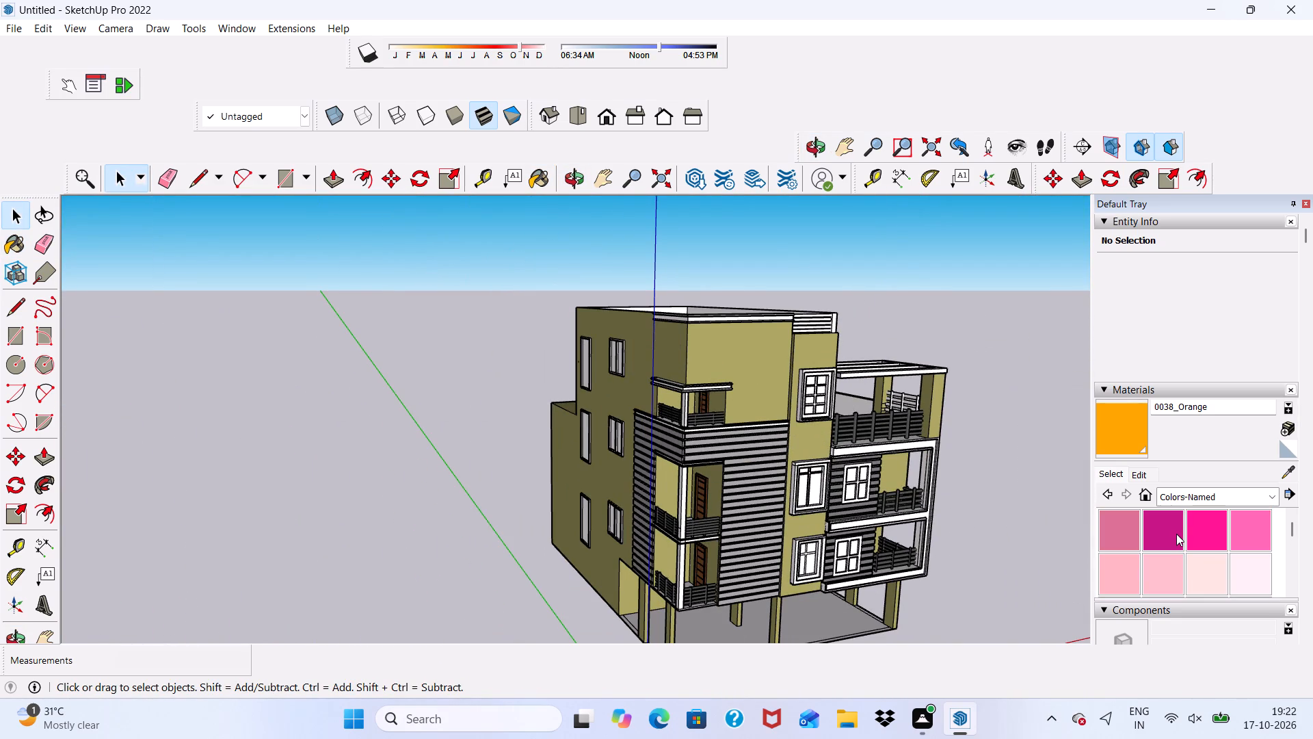
{"action": "scroll", "coordinate": [1176, 534], "scroll_direction": "up", "scroll_amount": 2}
{"action": "scroll", "coordinate": [1176, 534], "scroll_direction": "down", "scroll_amount": 4}
{"action": "scroll", "coordinate": [1176, 534], "scroll_direction": "up", "scroll_amount": 3}
{"action": "scroll", "coordinate": [1176, 534], "scroll_direction": "down", "scroll_amount": 2}
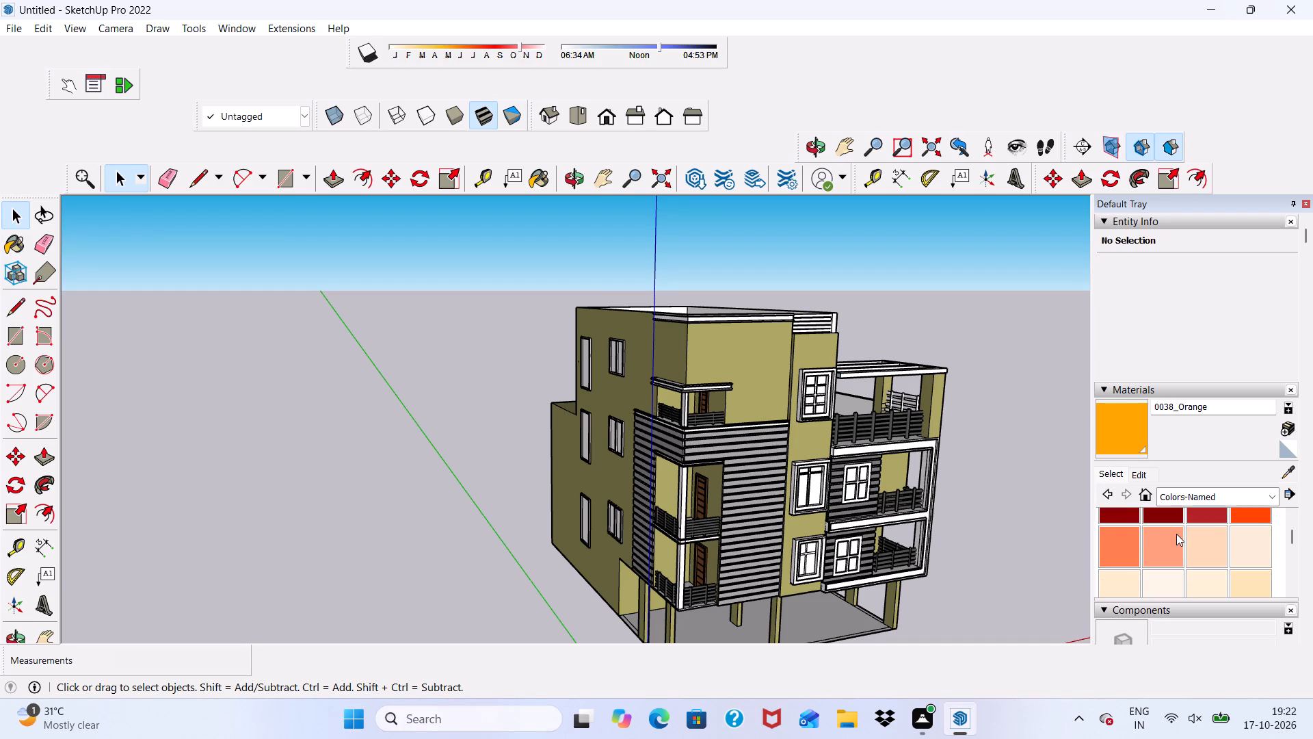
{"action": "scroll", "coordinate": [1166, 532], "scroll_direction": "up", "scroll_amount": 1}
{"action": "left_click", "coordinate": [1119, 571]}
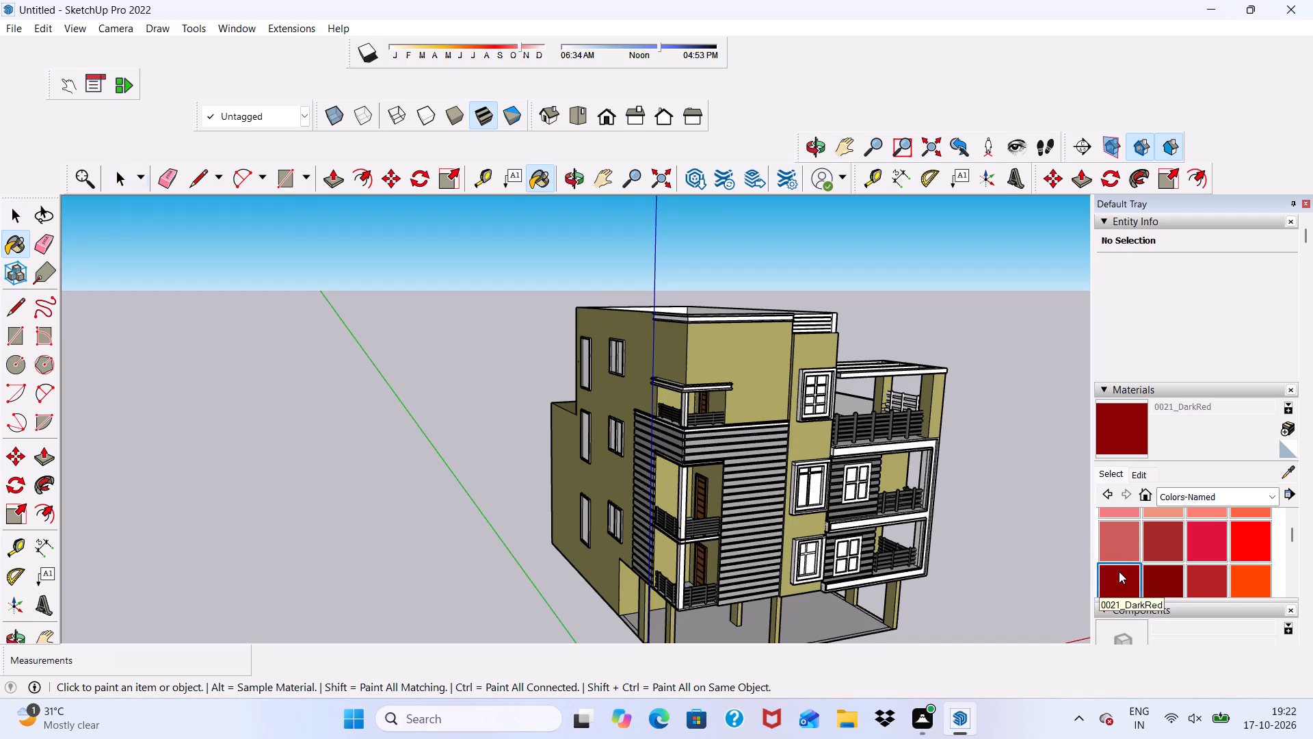
{"action": "scroll", "coordinate": [983, 405], "scroll_direction": "up", "scroll_amount": 2}
{"action": "scroll", "coordinate": [830, 440], "scroll_direction": "up", "scroll_amount": 5}
{"action": "scroll", "coordinate": [819, 350], "scroll_direction": "up", "scroll_amount": 13}
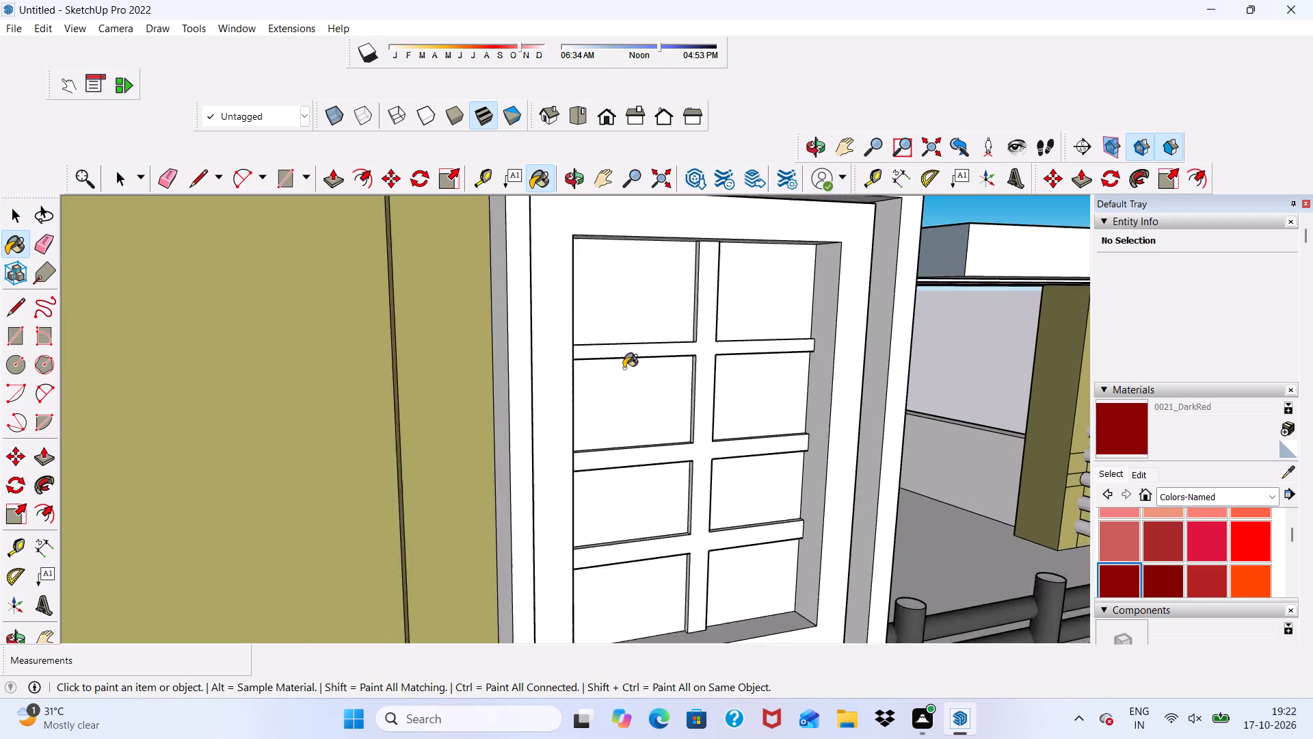
{"action": "scroll", "coordinate": [624, 368], "scroll_direction": "up", "scroll_amount": 2}
{"action": "left_click", "coordinate": [713, 340]}
Paint the undersides of the top-floor window's lowest crossbar and the adjoining left side faces of its vertical bar 0021_DarkRed.
{"action": "scroll", "coordinate": [635, 283], "scroll_direction": "down", "scroll_amount": 5}
{"action": "middle_click_drag", "start_coordinate": [796, 436], "coordinate": [699, 232]}
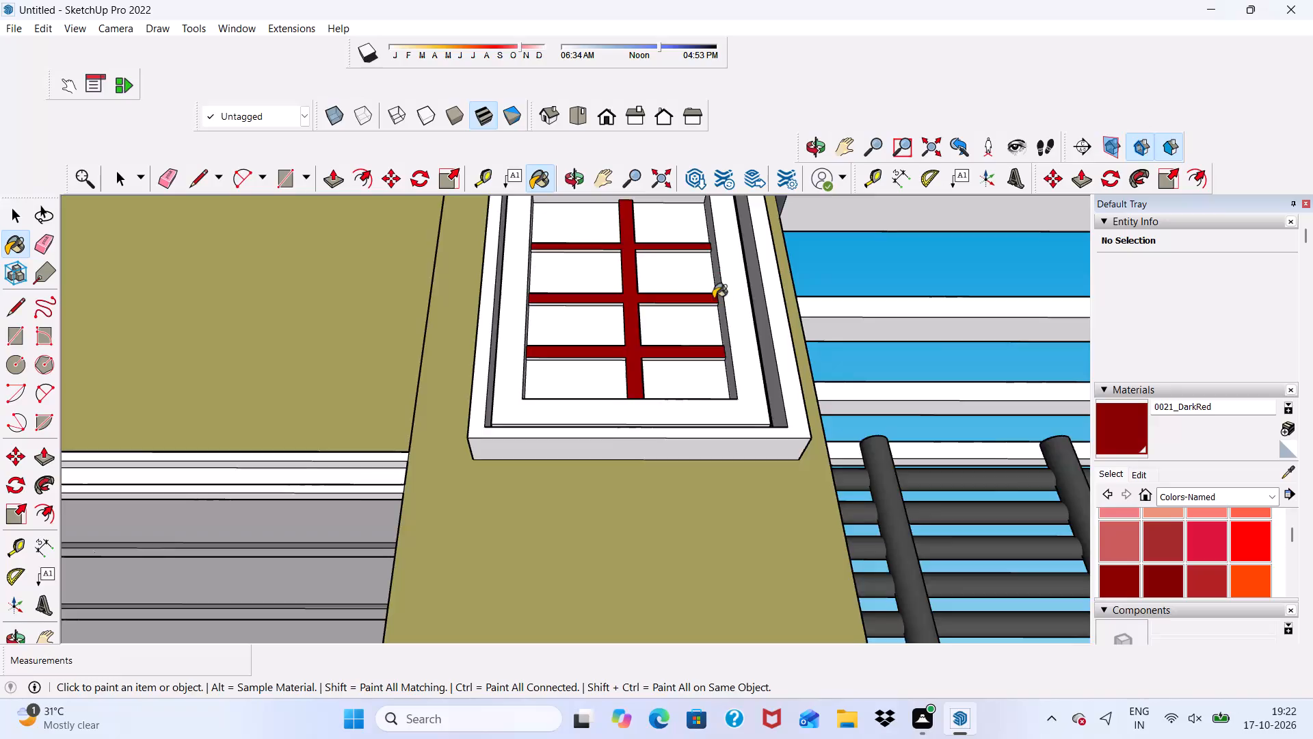
{"action": "scroll", "coordinate": [713, 329], "scroll_direction": "up", "scroll_amount": 14}
{"action": "left_click", "coordinate": [620, 346]}
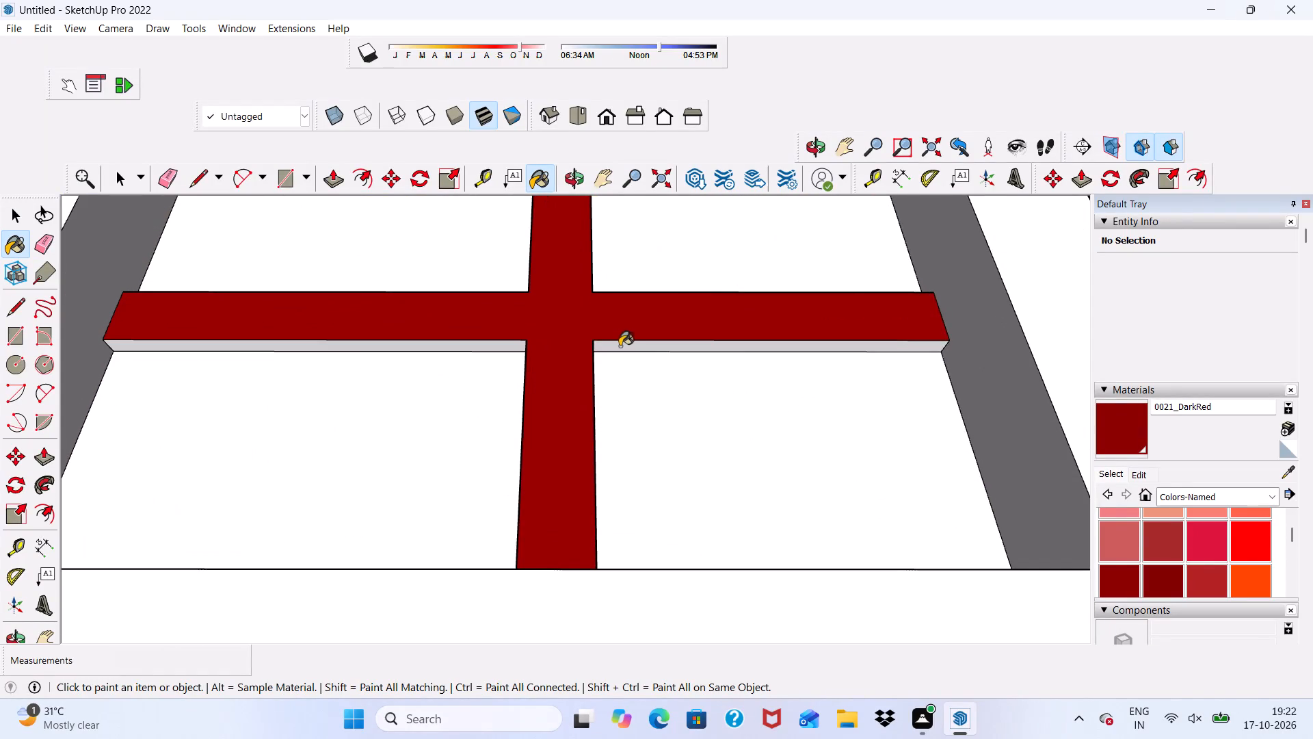
{"action": "scroll", "coordinate": [535, 355], "scroll_direction": "up", "scroll_amount": 3}
{"action": "left_click", "coordinate": [494, 341]}
{"action": "middle_click_drag", "start_coordinate": [499, 341], "coordinate": [662, 434]}
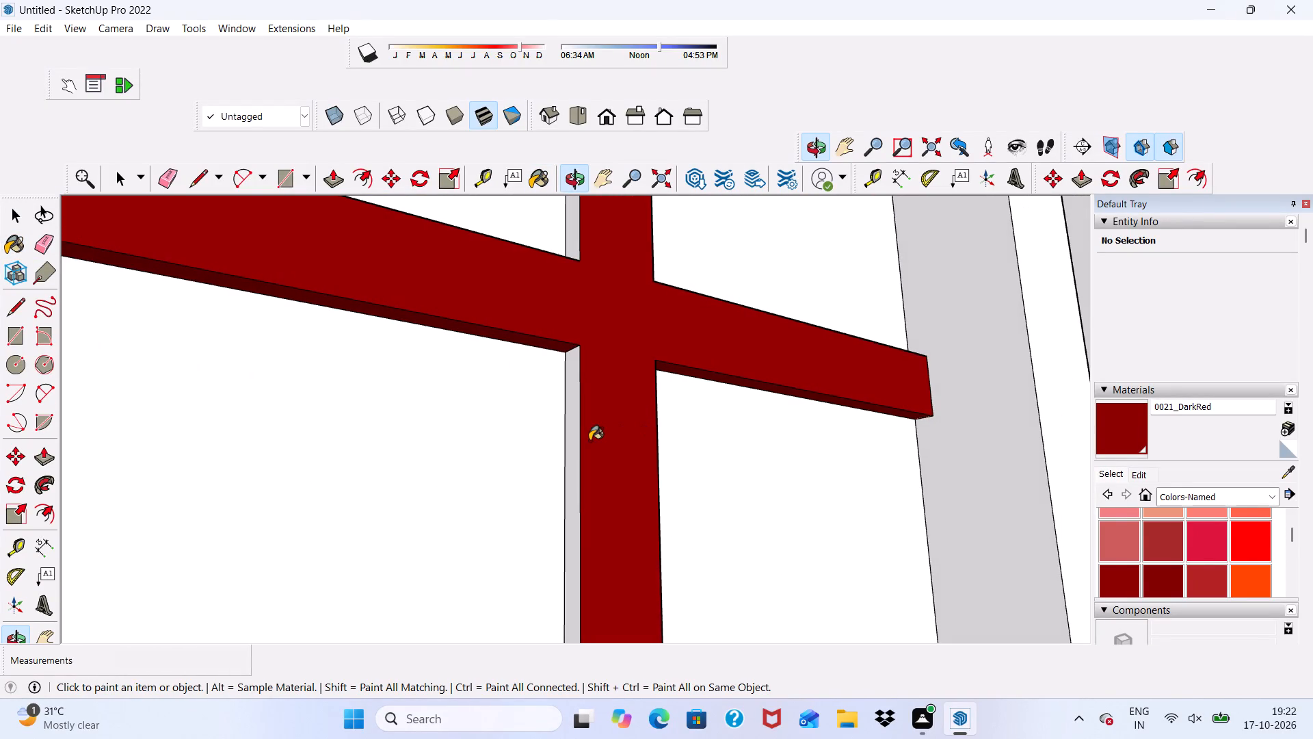
{"action": "left_click", "coordinate": [568, 456]}
{"action": "scroll", "coordinate": [570, 456], "scroll_direction": "down", "scroll_amount": 1}
{"action": "scroll", "coordinate": [572, 277], "scroll_direction": "up", "scroll_amount": 2}
{"action": "left_click", "coordinate": [570, 244]}
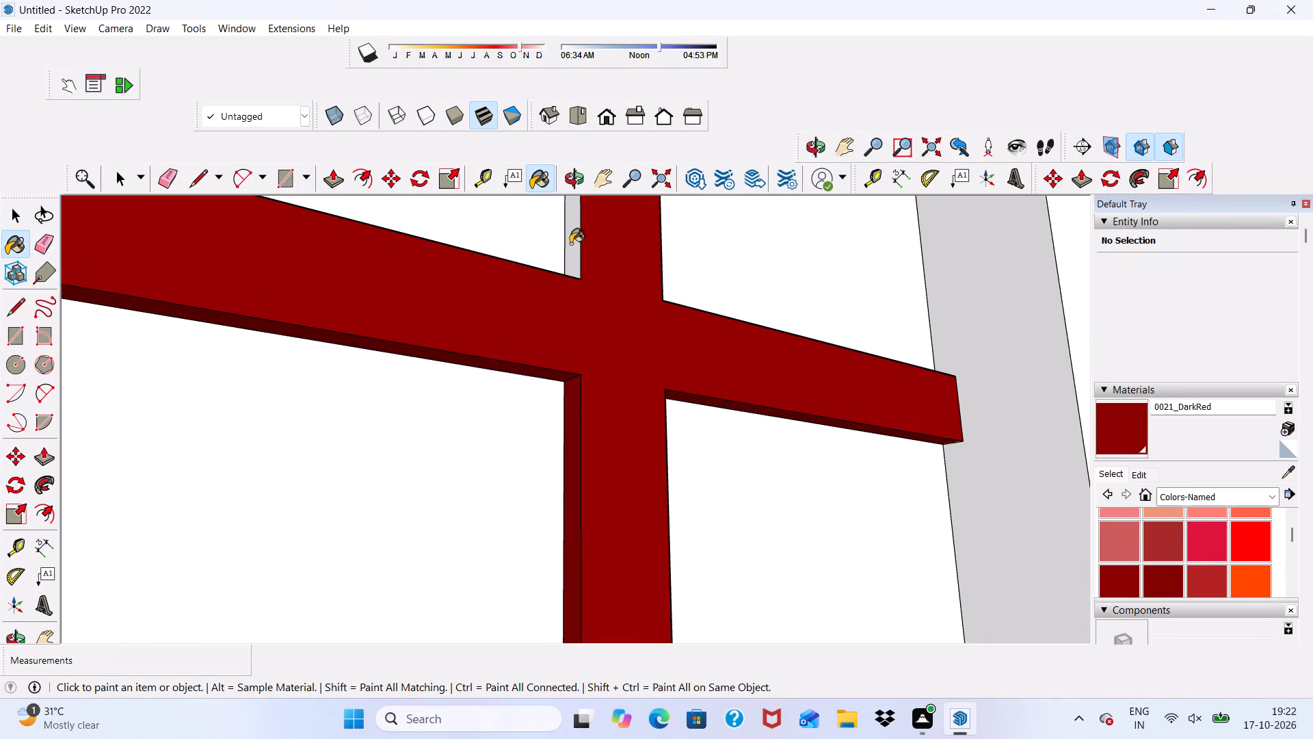
Paint both top faces of the top-floor window's lowest crossbar 0021_DarkRed.
{"action": "scroll", "coordinate": [570, 244], "scroll_direction": "down", "scroll_amount": 3}
{"action": "middle_click_drag", "start_coordinate": [584, 428], "coordinate": [429, 673]}
{"action": "scroll", "coordinate": [557, 480], "scroll_direction": "up", "scroll_amount": 4}
{"action": "left_click", "coordinate": [605, 378]}
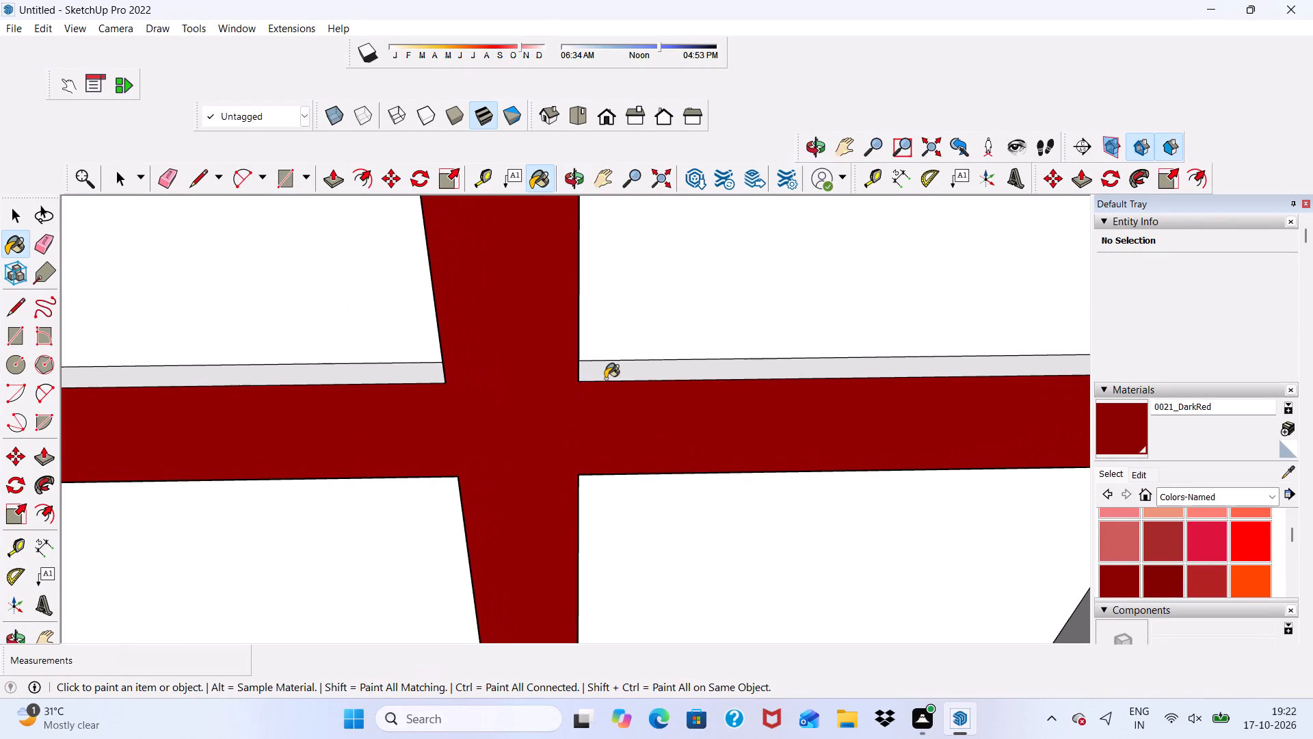
{"action": "scroll", "coordinate": [605, 378], "scroll_direction": "down", "scroll_amount": 1}
{"action": "left_click", "coordinate": [391, 374]}
Paint the vertical bar's right side faces below and above the lowest crossbar of the top-floor window 0021_DarkRed.
{"action": "scroll", "coordinate": [396, 372], "scroll_direction": "down", "scroll_amount": 9}
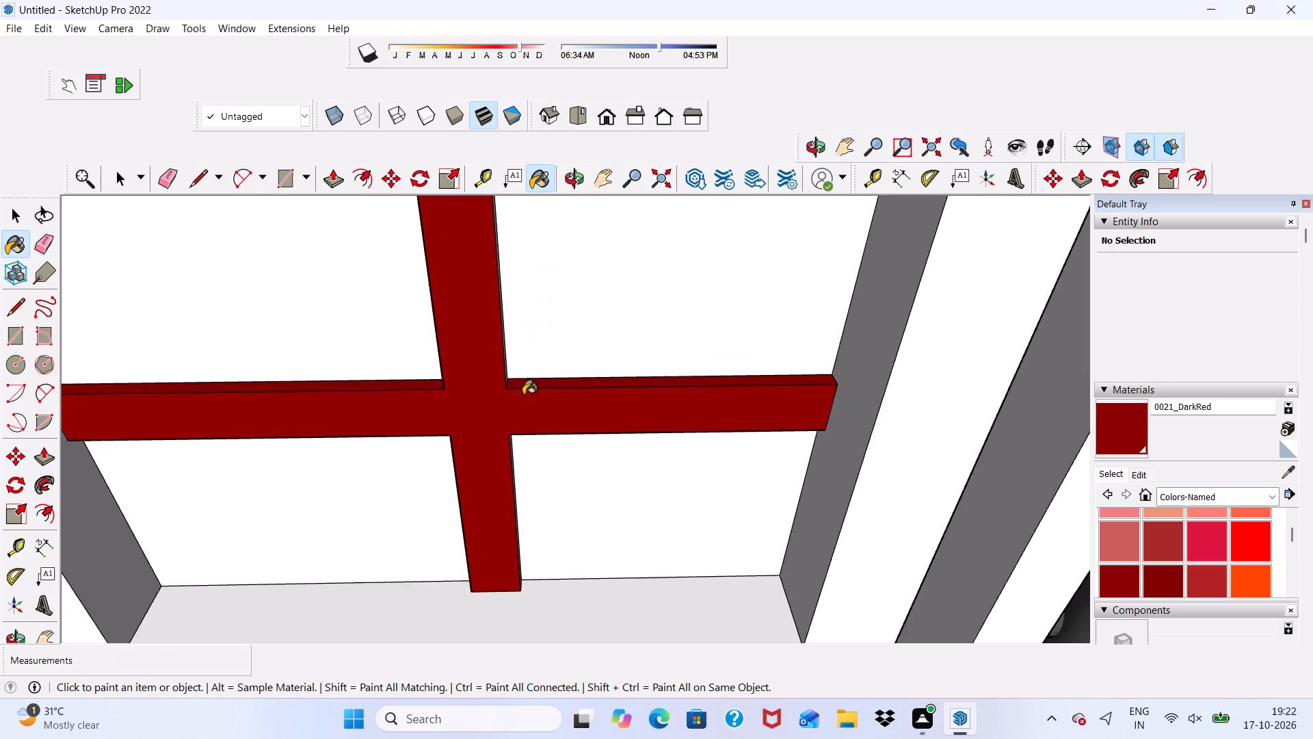
{"action": "scroll", "coordinate": [523, 395], "scroll_direction": "down", "scroll_amount": 8}
{"action": "middle_click_drag", "start_coordinate": [527, 259], "coordinate": [407, 302]}
{"action": "scroll", "coordinate": [529, 259], "scroll_direction": "down", "scroll_amount": 1}
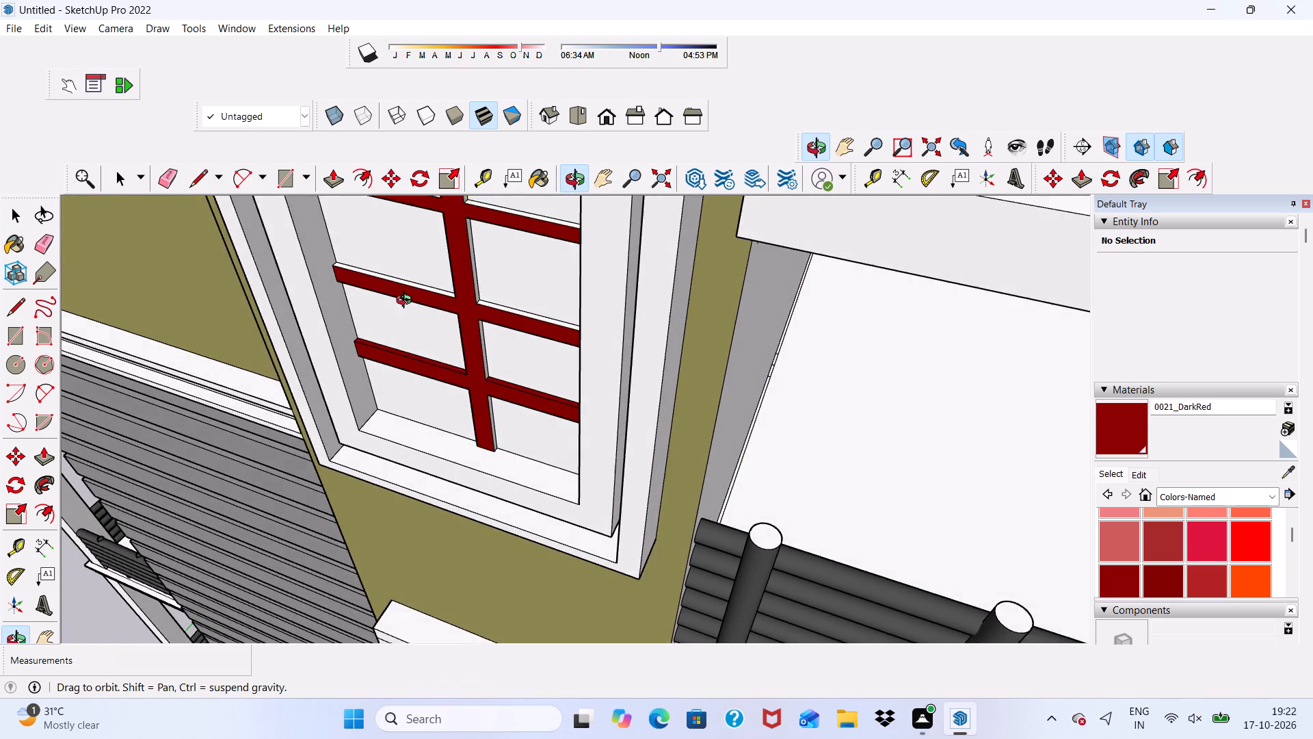
{"action": "middle_click_drag", "start_coordinate": [407, 302], "coordinate": [403, 325]}
{"action": "scroll", "coordinate": [477, 410], "scroll_direction": "up", "scroll_amount": 13}
{"action": "left_click", "coordinate": [501, 415]}
{"action": "scroll", "coordinate": [503, 291], "scroll_direction": "down", "scroll_amount": 1}
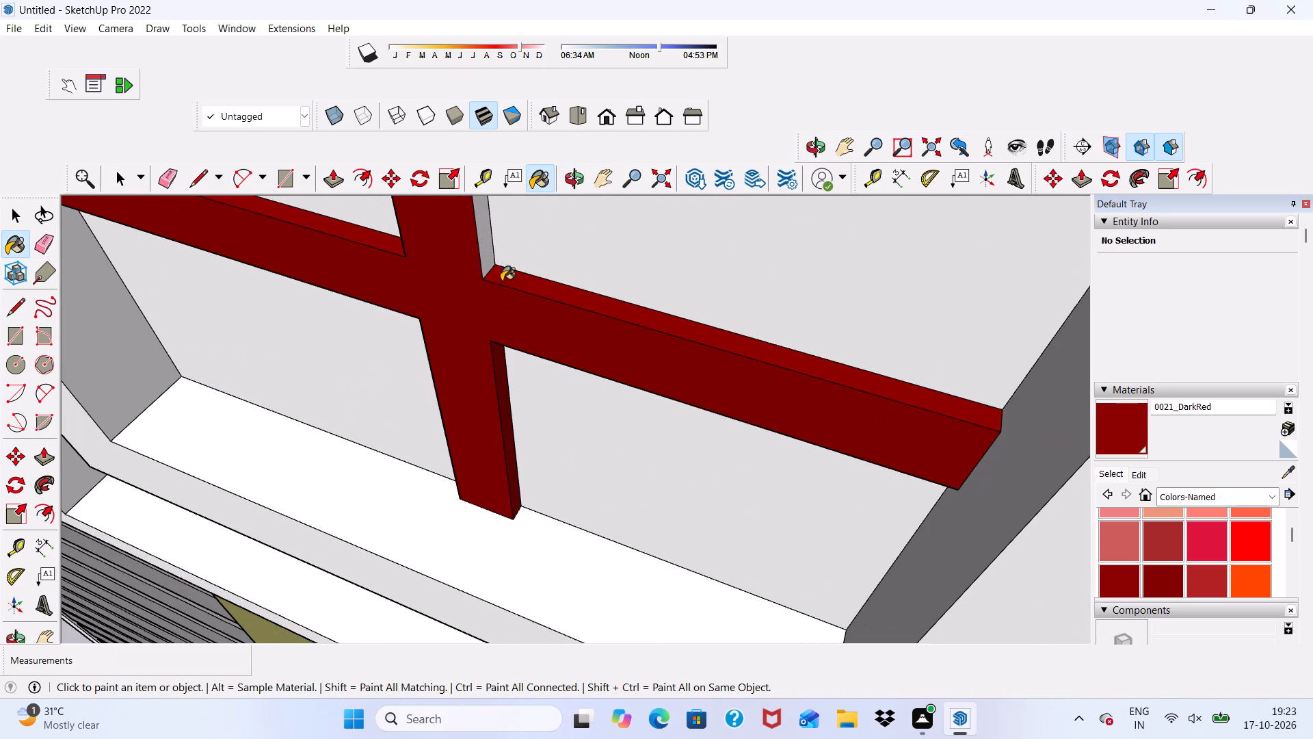
{"action": "left_click", "coordinate": [481, 252]}
Paint the middle crossbar's top faces and the vertical bar's right side above it 0021_DarkRed on the top-floor window.
{"action": "scroll", "coordinate": [481, 252], "scroll_direction": "up", "scroll_amount": 1}
{"action": "scroll", "coordinate": [481, 252], "scroll_direction": "down", "scroll_amount": 13}
{"action": "scroll", "coordinate": [541, 302], "scroll_direction": "up", "scroll_amount": 6}
{"action": "left_click", "coordinate": [542, 265]}
{"action": "scroll", "coordinate": [442, 272], "scroll_direction": "up", "scroll_amount": 3}
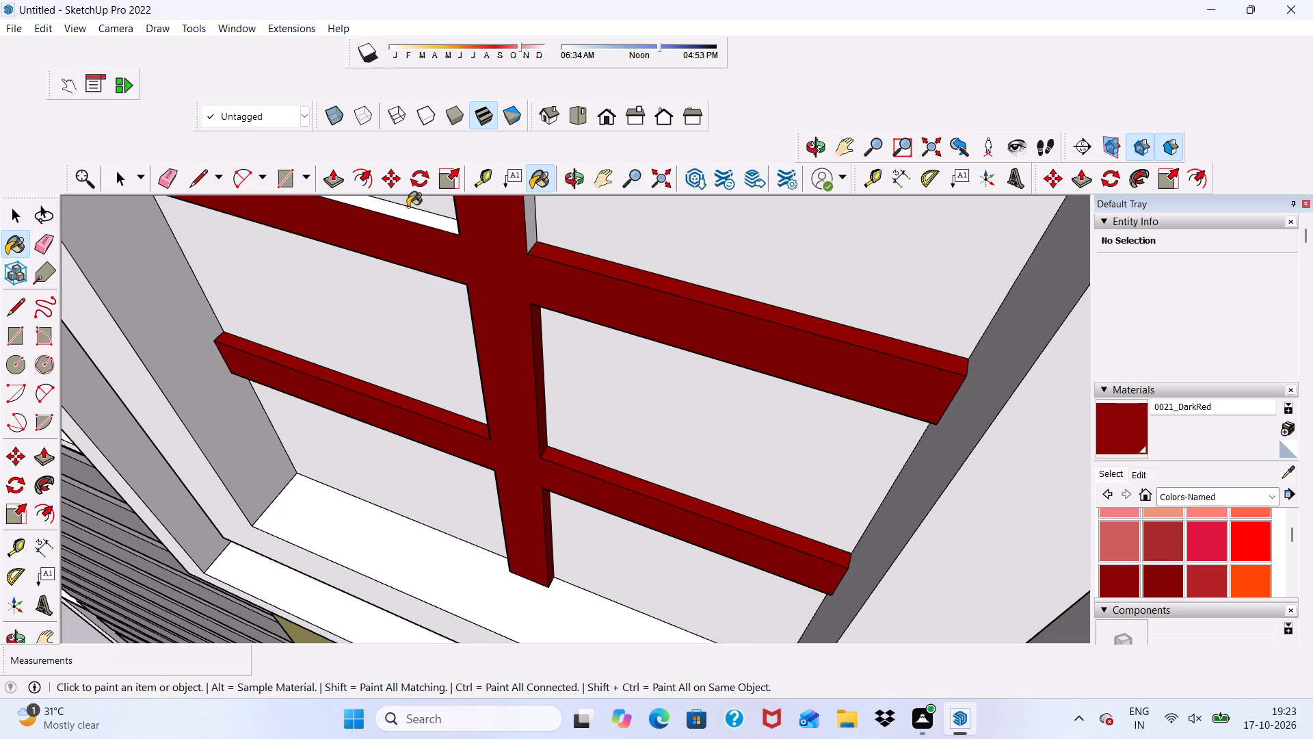
{"action": "left_click", "coordinate": [407, 214]}
{"action": "left_click", "coordinate": [533, 240]}
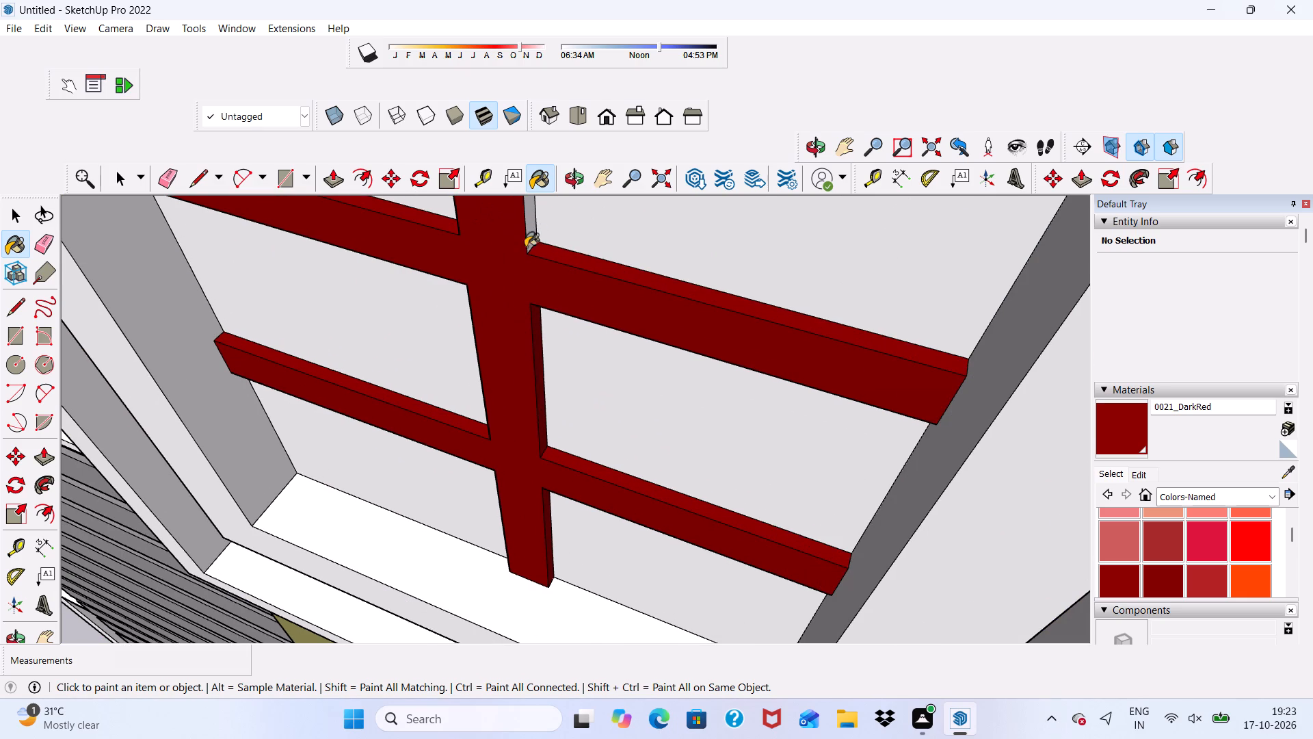
Paint the vertical bar's left side above the middle crossbar and the upper crossbar's left top face 0021_DarkRed.
{"action": "scroll", "coordinate": [518, 281], "scroll_direction": "down", "scroll_amount": 5}
{"action": "middle_click_drag", "start_coordinate": [525, 329], "coordinate": [853, 331]}
{"action": "scroll", "coordinate": [562, 269], "scroll_direction": "up", "scroll_amount": 3}
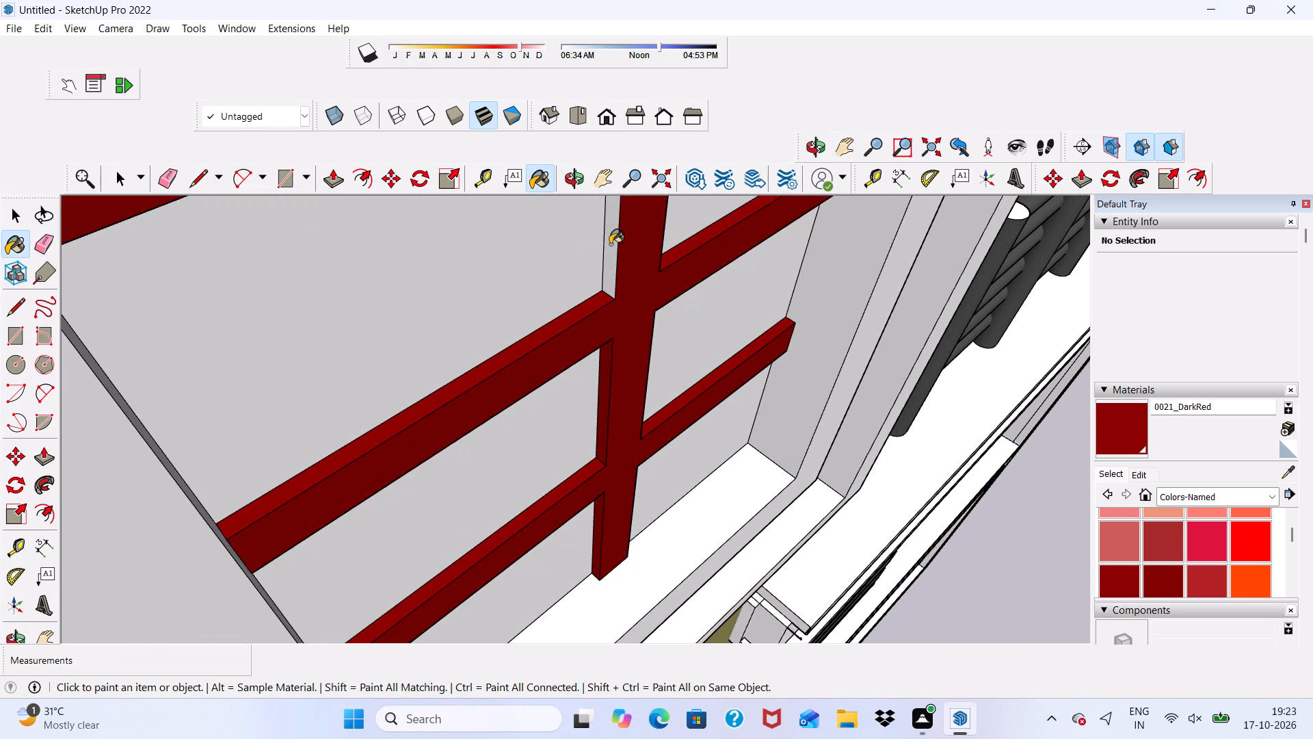
{"action": "left_click", "coordinate": [611, 244]}
{"action": "scroll", "coordinate": [608, 254], "scroll_direction": "down", "scroll_amount": 17}
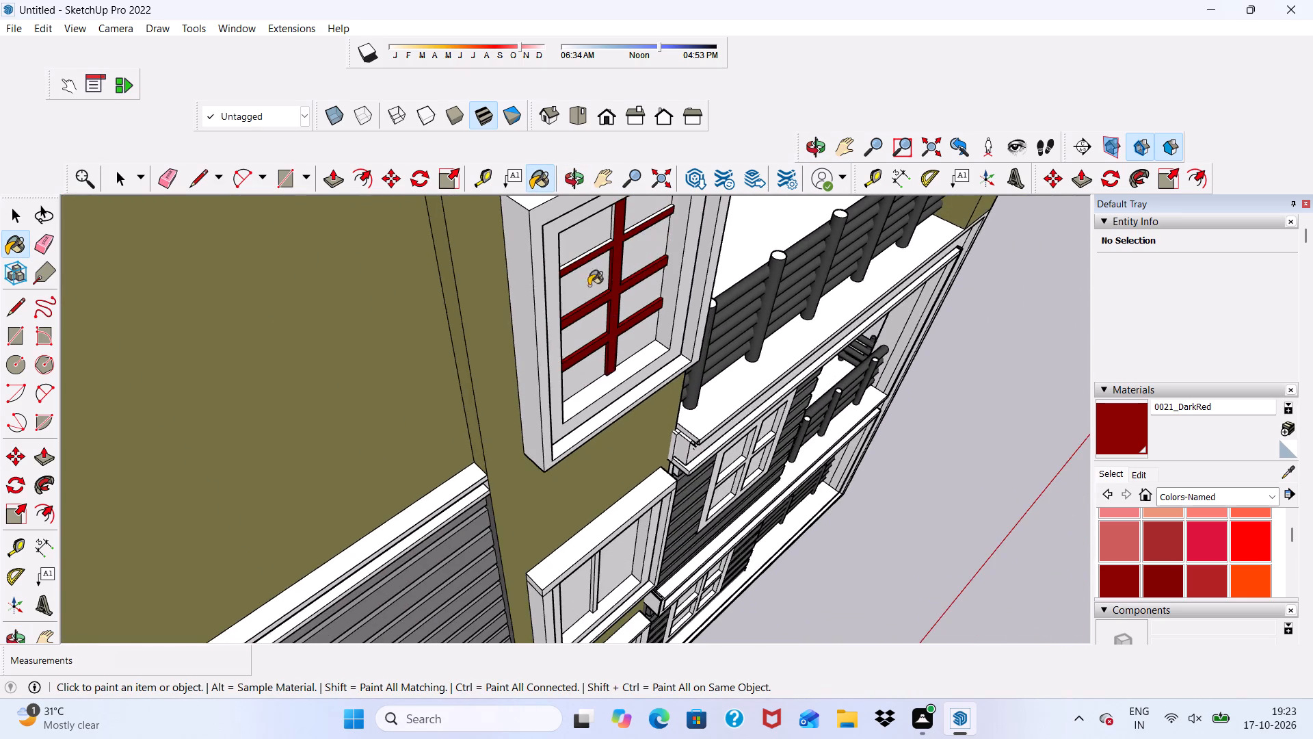
{"action": "scroll", "coordinate": [533, 246], "scroll_direction": "up", "scroll_amount": 6}
{"action": "scroll", "coordinate": [533, 246], "scroll_direction": "down", "scroll_amount": 1}
{"action": "scroll", "coordinate": [587, 272], "scroll_direction": "up", "scroll_amount": 9}
{"action": "scroll", "coordinate": [587, 272], "scroll_direction": "down", "scroll_amount": 1}
{"action": "left_click", "coordinate": [589, 273]}
Paint the upper crossbar's right top face and both sides of the vertical bar's topmost segment 0021_DarkRed.
{"action": "scroll", "coordinate": [588, 277], "scroll_direction": "down", "scroll_amount": 5}
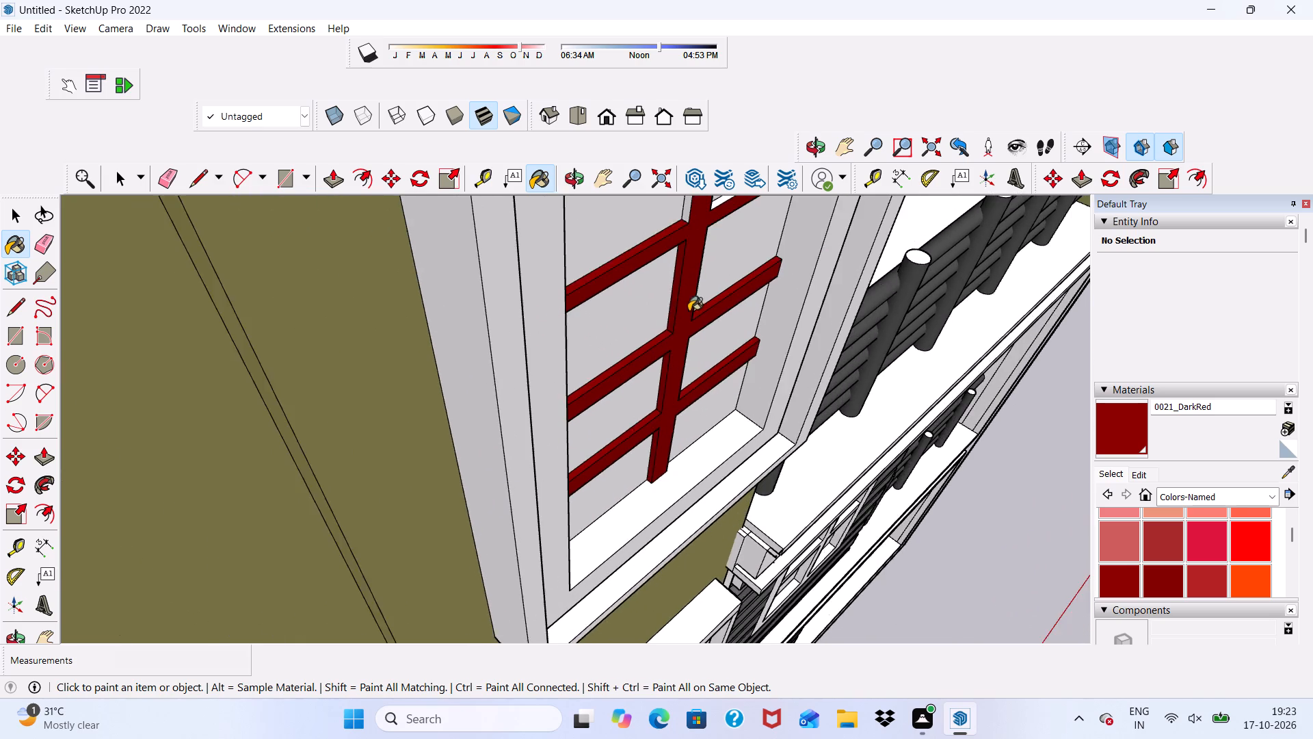
{"action": "middle_click_drag", "start_coordinate": [693, 309], "coordinate": [490, 383]}
{"action": "scroll", "coordinate": [525, 374], "scroll_direction": "up", "scroll_amount": 6}
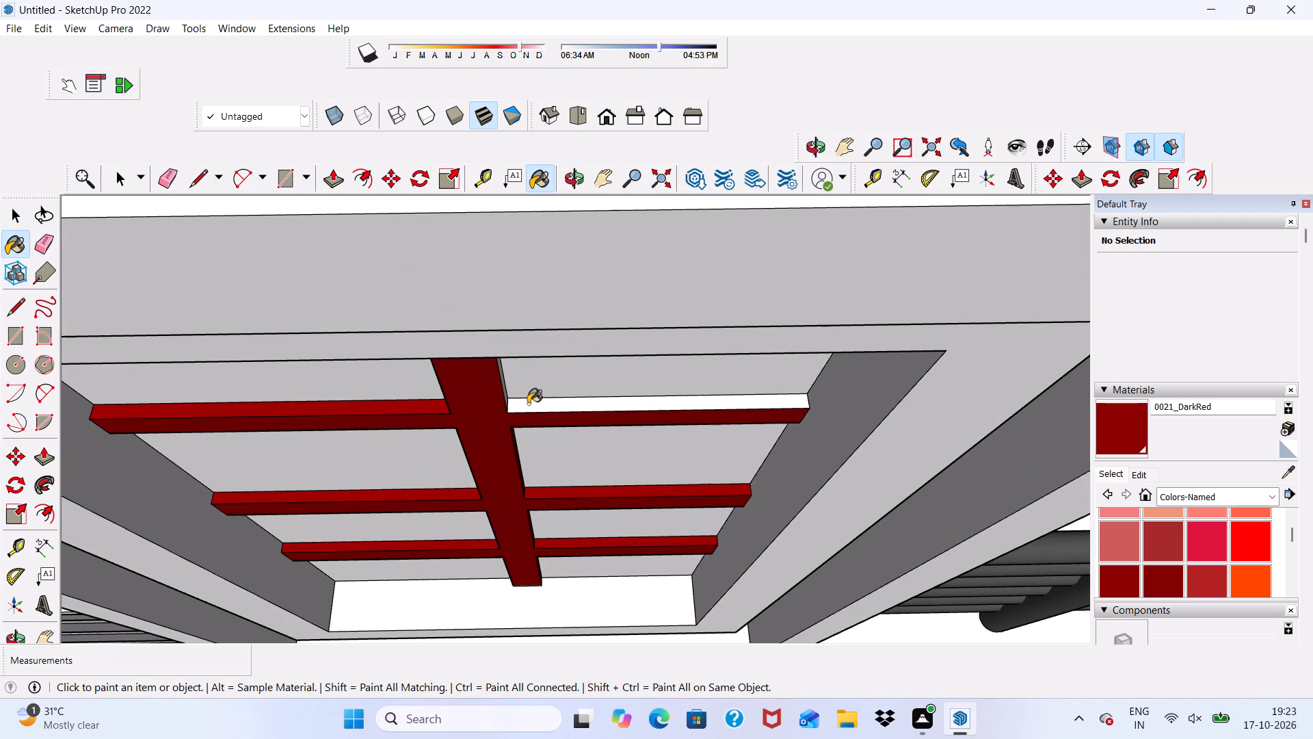
{"action": "left_click", "coordinate": [528, 404]}
{"action": "scroll", "coordinate": [521, 397], "scroll_direction": "up", "scroll_amount": 11}
{"action": "left_click", "coordinate": [486, 350]}
{"action": "scroll", "coordinate": [479, 353], "scroll_direction": "down", "scroll_amount": 2}
{"action": "middle_click_drag", "start_coordinate": [457, 369], "coordinate": [592, 335]}
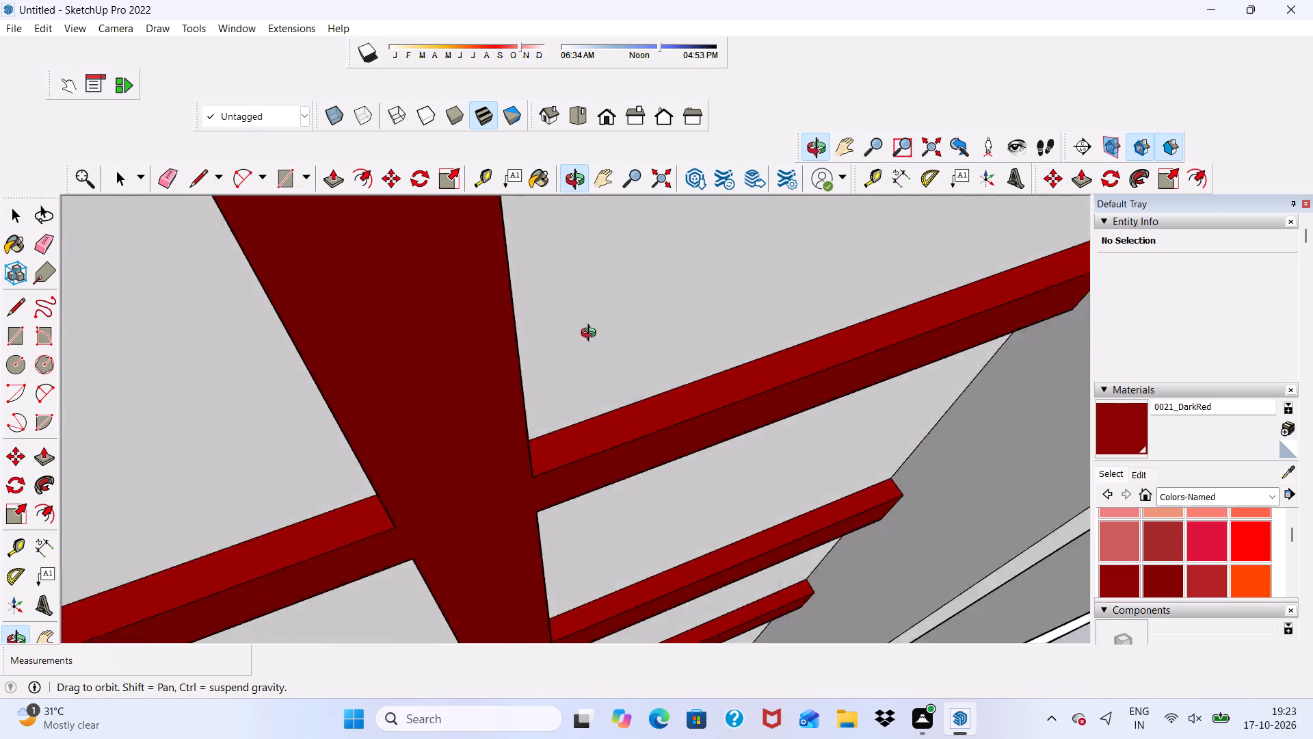
{"action": "middle_click_drag", "start_coordinate": [592, 335], "coordinate": [669, 348]}
{"action": "scroll", "coordinate": [378, 447], "scroll_direction": "up", "scroll_amount": 4}
{"action": "left_click", "coordinate": [378, 449]}
Paint the front face of the grid bars 0021_DarkRed on the projecting window one floor below.
{"action": "scroll", "coordinate": [390, 374], "scroll_direction": "down", "scroll_amount": 7}
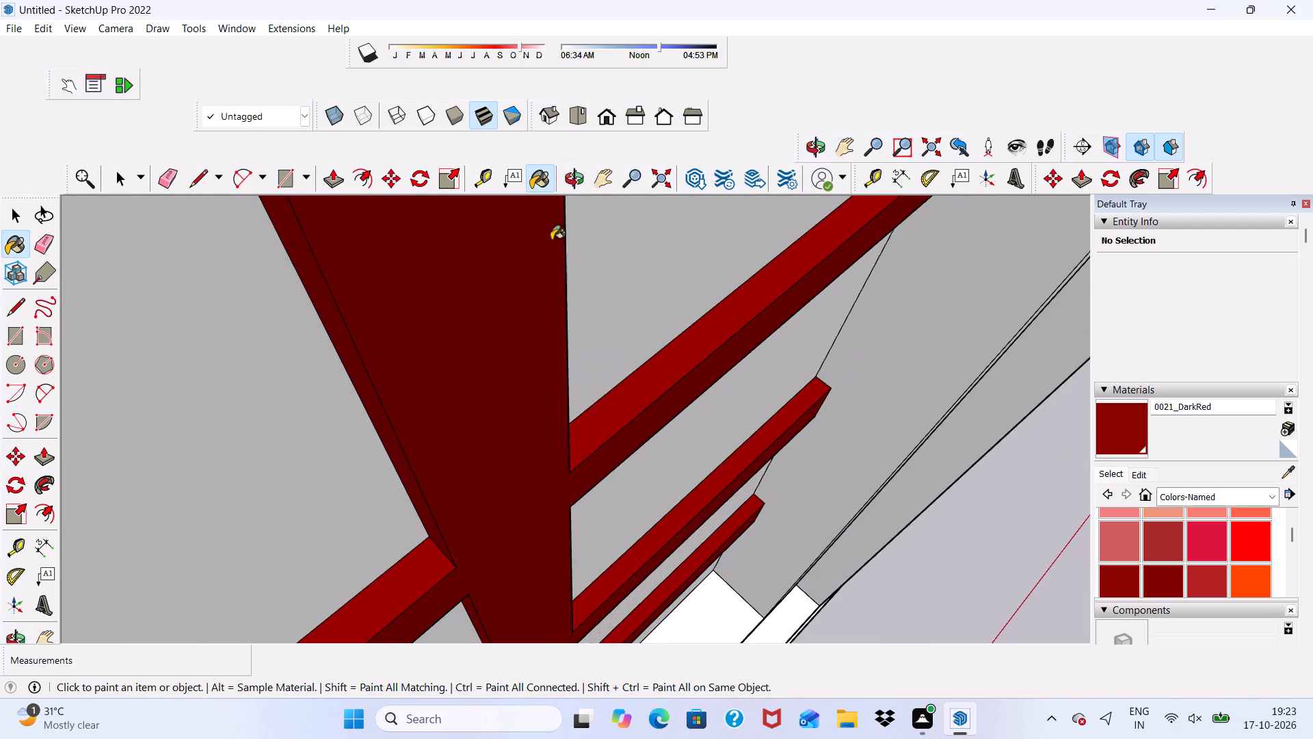
{"action": "scroll", "coordinate": [551, 240], "scroll_direction": "down", "scroll_amount": 20}
{"action": "scroll", "coordinate": [551, 240], "scroll_direction": "down", "scroll_amount": 11}
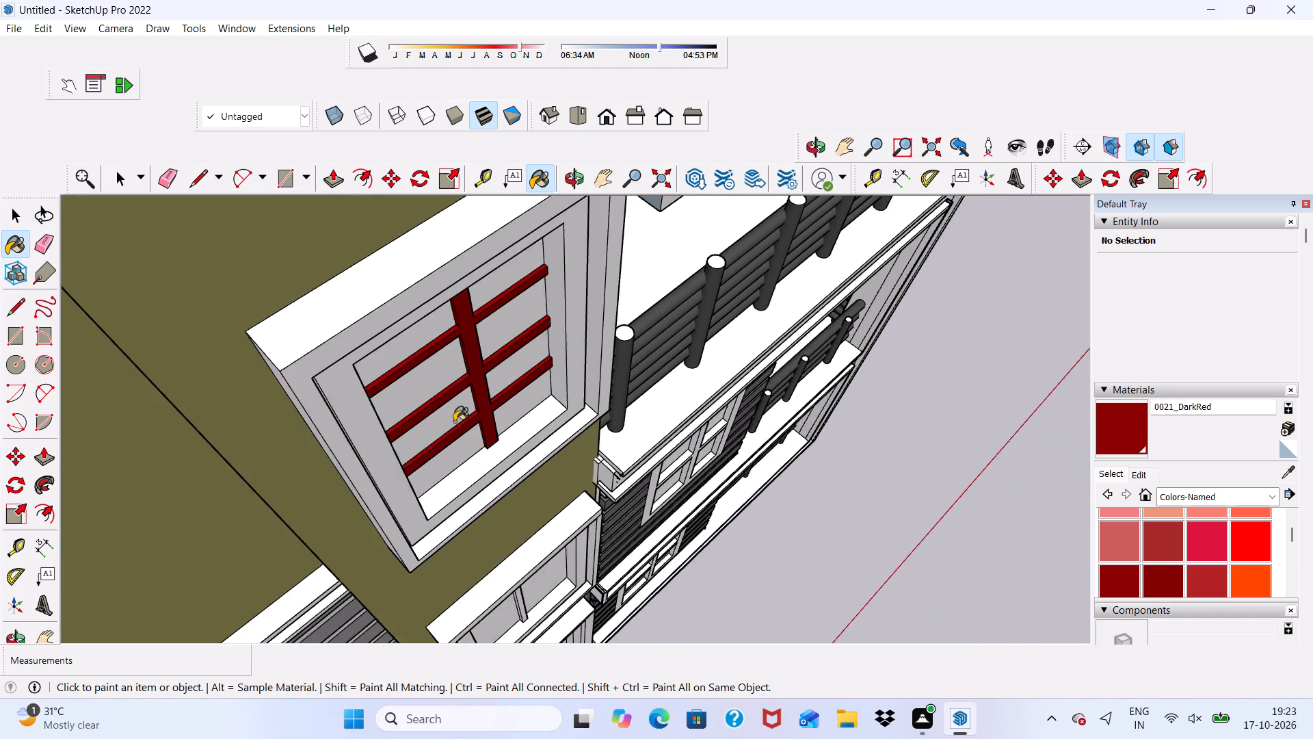
{"action": "middle_click_drag", "start_coordinate": [454, 422], "coordinate": [304, 275]}
{"action": "scroll", "coordinate": [317, 274], "scroll_direction": "down", "scroll_amount": 6}
{"action": "scroll", "coordinate": [455, 519], "scroll_direction": "up", "scroll_amount": 6}
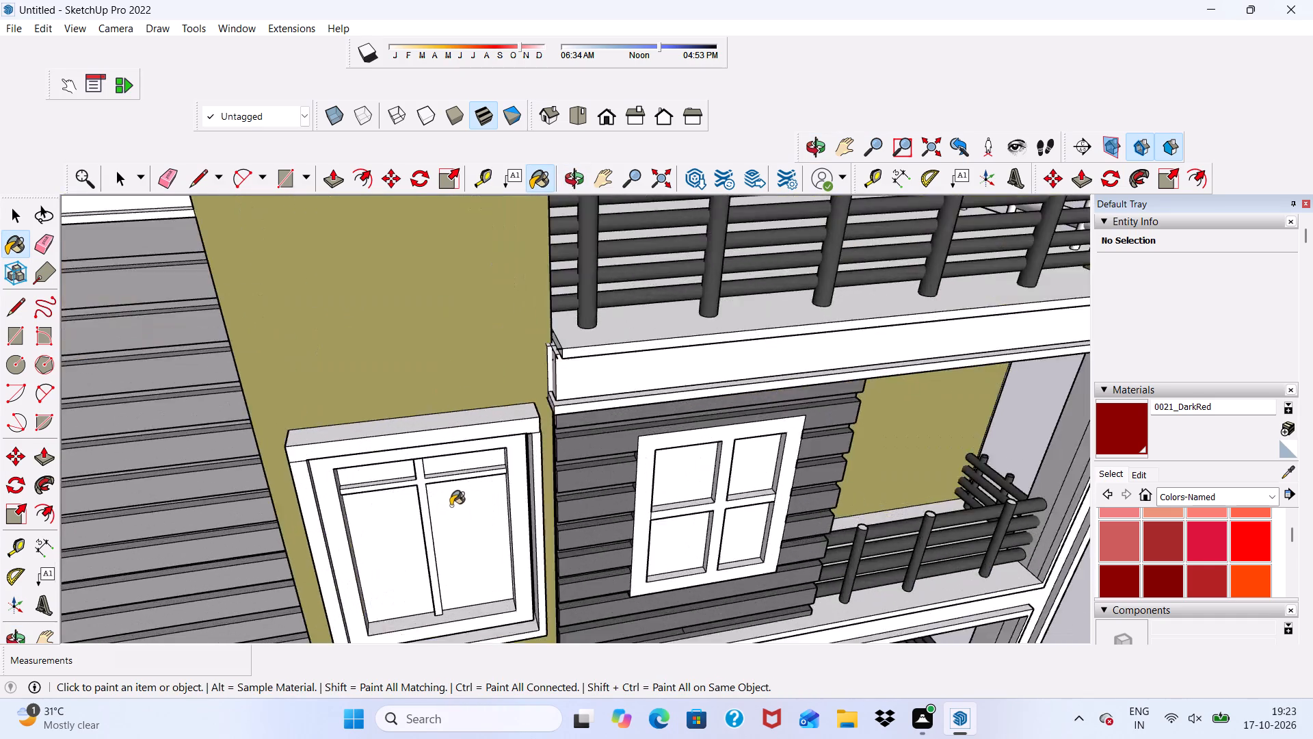
{"action": "scroll", "coordinate": [451, 506], "scroll_direction": "up", "scroll_amount": 14}
{"action": "left_click", "coordinate": [378, 452]}
Paint the crossbar's top faces and the vertical bar's left side faces 0021_DarkRed on this lower window.
{"action": "scroll", "coordinate": [436, 508], "scroll_direction": "up", "scroll_amount": 2}
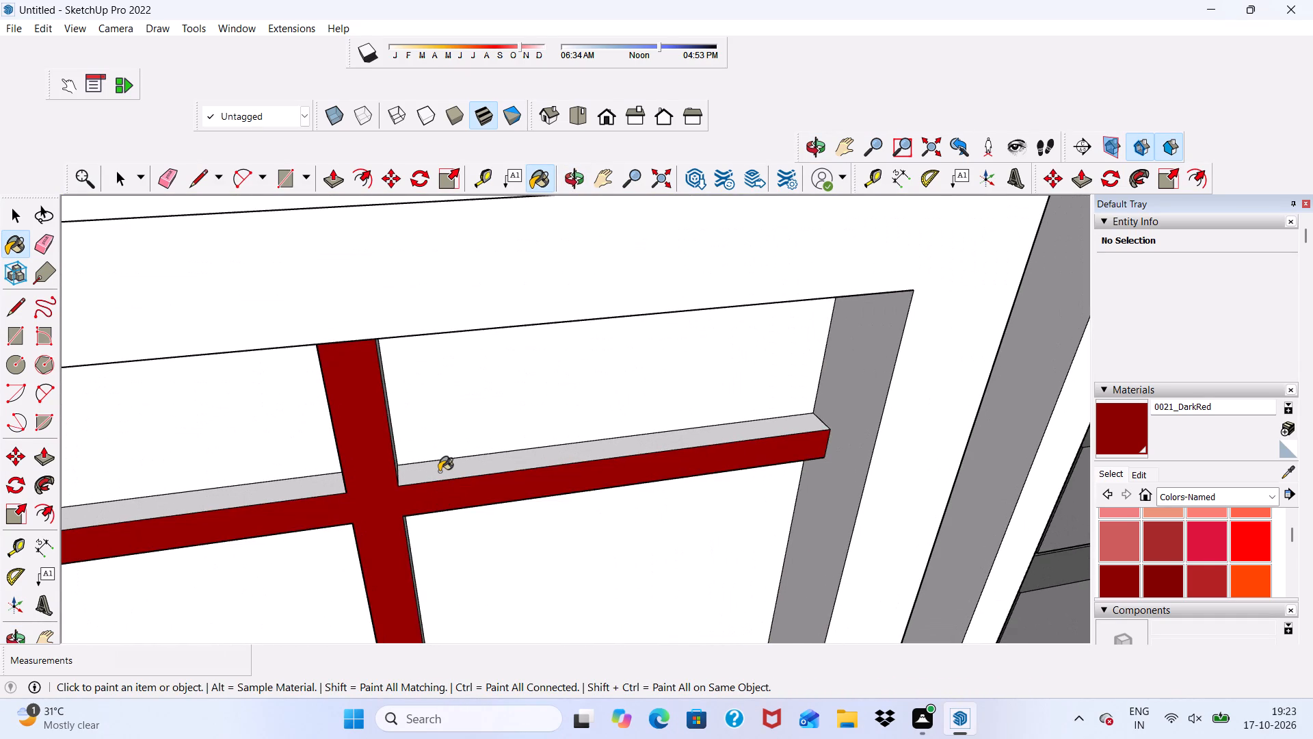
{"action": "left_click", "coordinate": [439, 471]}
{"action": "scroll", "coordinate": [364, 468], "scroll_direction": "up", "scroll_amount": 3}
{"action": "left_click", "coordinate": [300, 479]}
{"action": "scroll", "coordinate": [304, 431], "scroll_direction": "down", "scroll_amount": 6}
{"action": "middle_click_drag", "start_coordinate": [316, 424], "coordinate": [317, 424]}
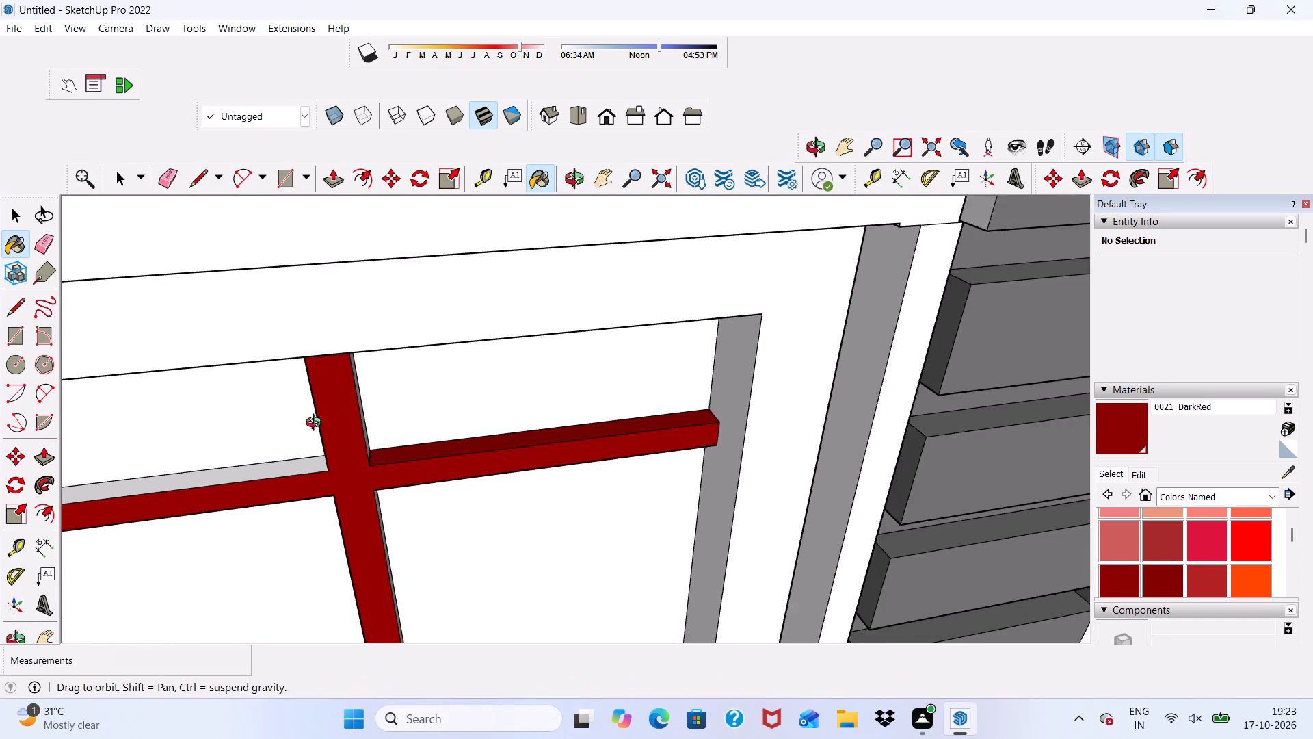
{"action": "middle_click_drag", "start_coordinate": [317, 424], "coordinate": [492, 391]}
{"action": "left_click", "coordinate": [369, 456]}
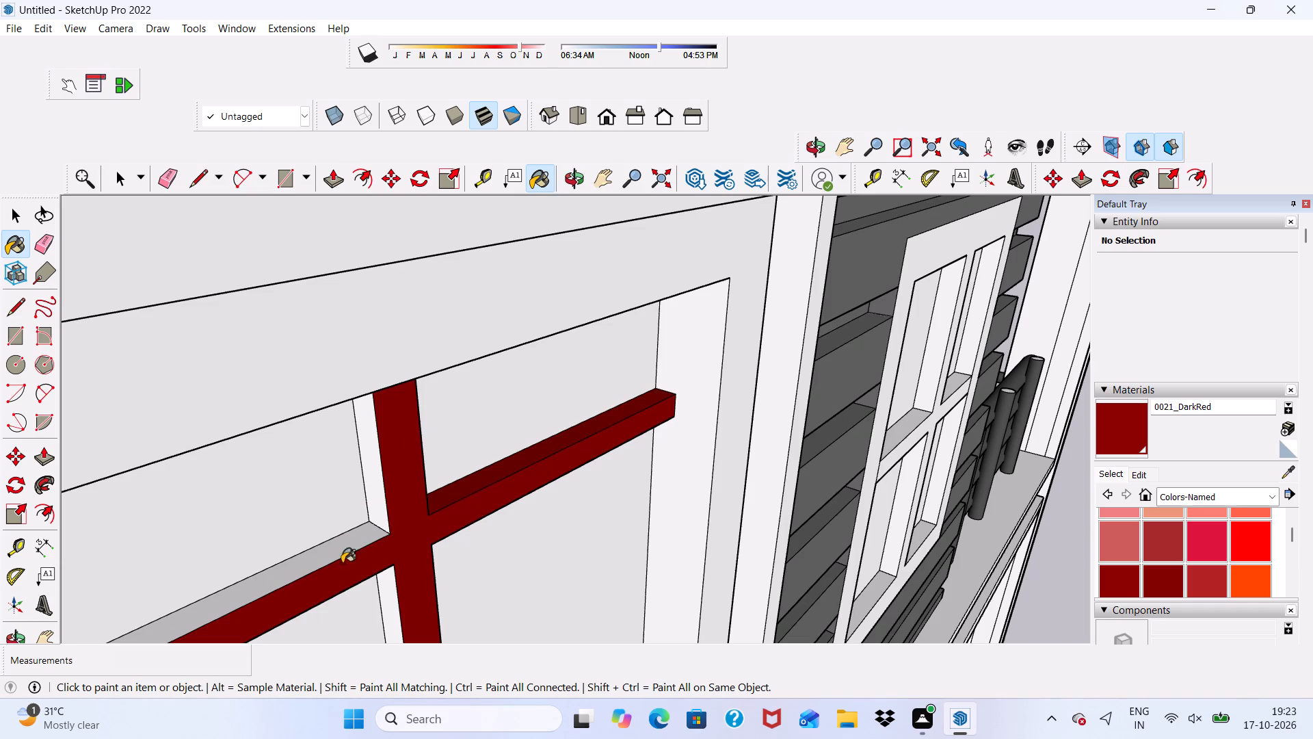
{"action": "left_click", "coordinate": [336, 550]}
{"action": "left_click", "coordinate": [382, 595]}
Paint the vertical bar's right side faces above and below the crossbar 0021_DarkRed.
{"action": "middle_click_drag", "start_coordinate": [407, 545], "coordinate": [170, 532]}
{"action": "scroll", "coordinate": [235, 445], "scroll_direction": "up", "scroll_amount": 4}
{"action": "left_click", "coordinate": [342, 354]}
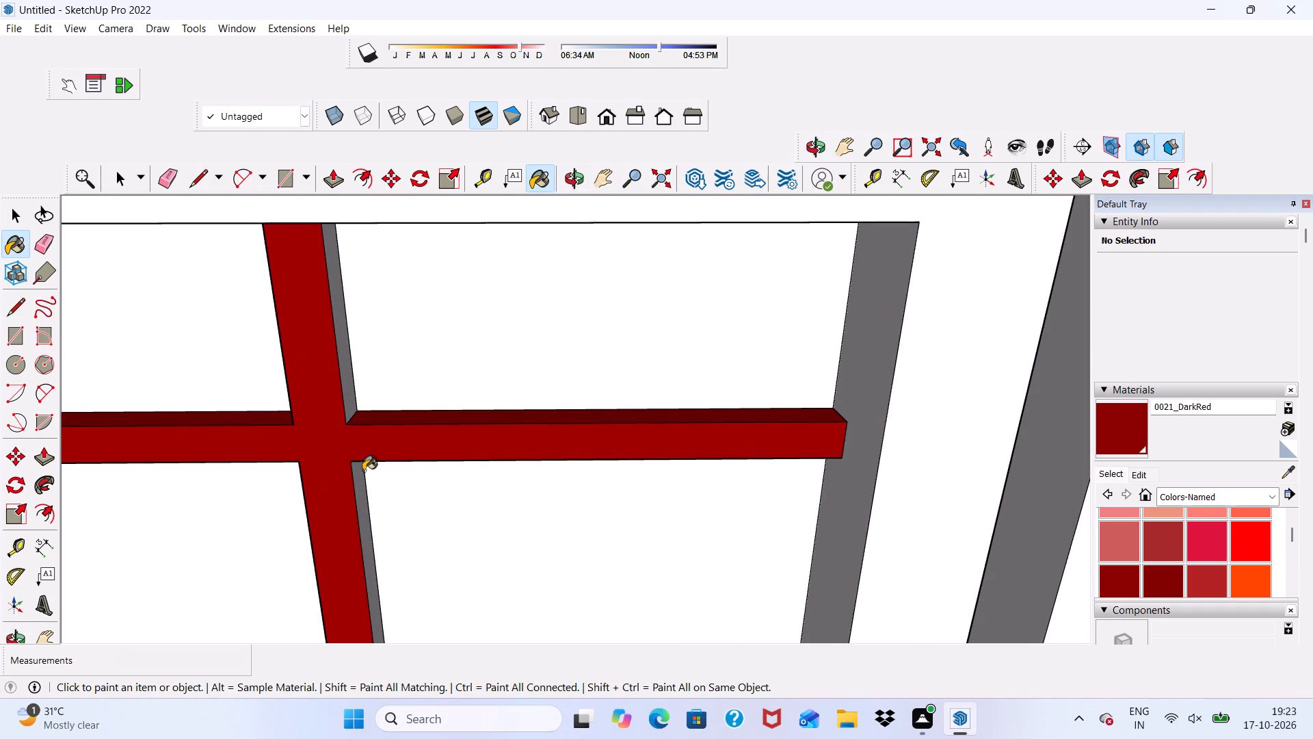
{"action": "scroll", "coordinate": [363, 491], "scroll_direction": "up", "scroll_amount": 1}
{"action": "left_click", "coordinate": [361, 497]}
Paint the front face of the lower window's inner frame around the panes 0021_DarkRed.
{"action": "scroll", "coordinate": [351, 343], "scroll_direction": "down", "scroll_amount": 16}
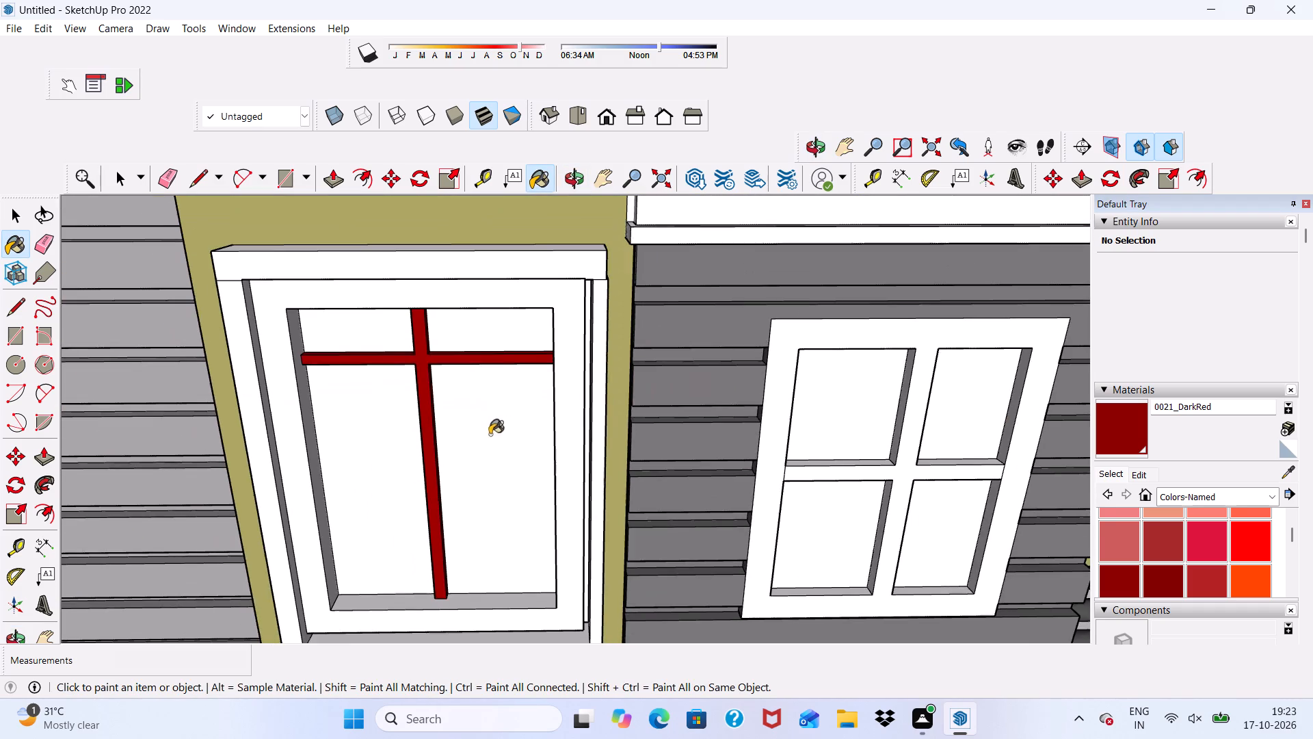
{"action": "scroll", "coordinate": [432, 482], "scroll_direction": "down", "scroll_amount": 1}
{"action": "left_click", "coordinate": [289, 409]}
Paint the right, top and left inner edge faces of the lower window's inner frame 0021_DarkRed.
{"action": "middle_click_drag", "start_coordinate": [352, 440], "coordinate": [360, 417]}
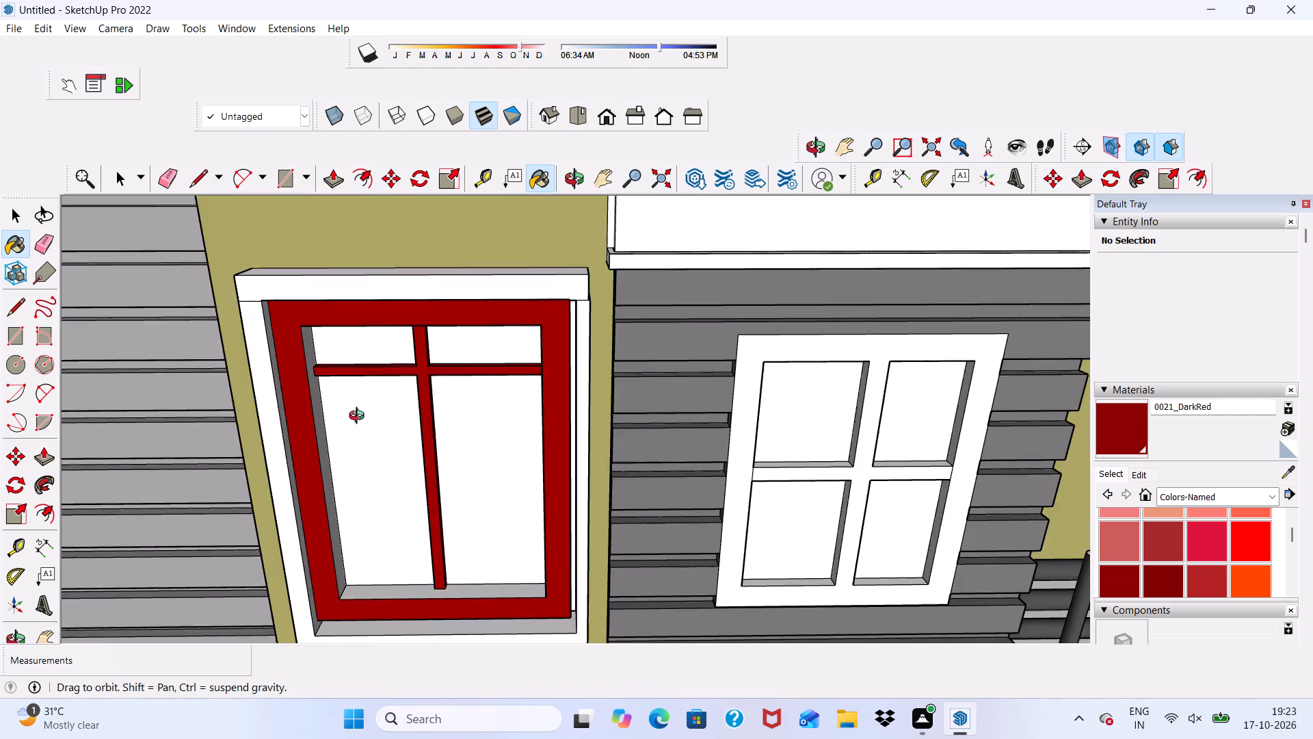
{"action": "middle_click_drag", "start_coordinate": [360, 417], "coordinate": [602, 339]}
{"action": "scroll", "coordinate": [602, 412], "scroll_direction": "up", "scroll_amount": 4}
{"action": "left_click", "coordinate": [581, 412]}
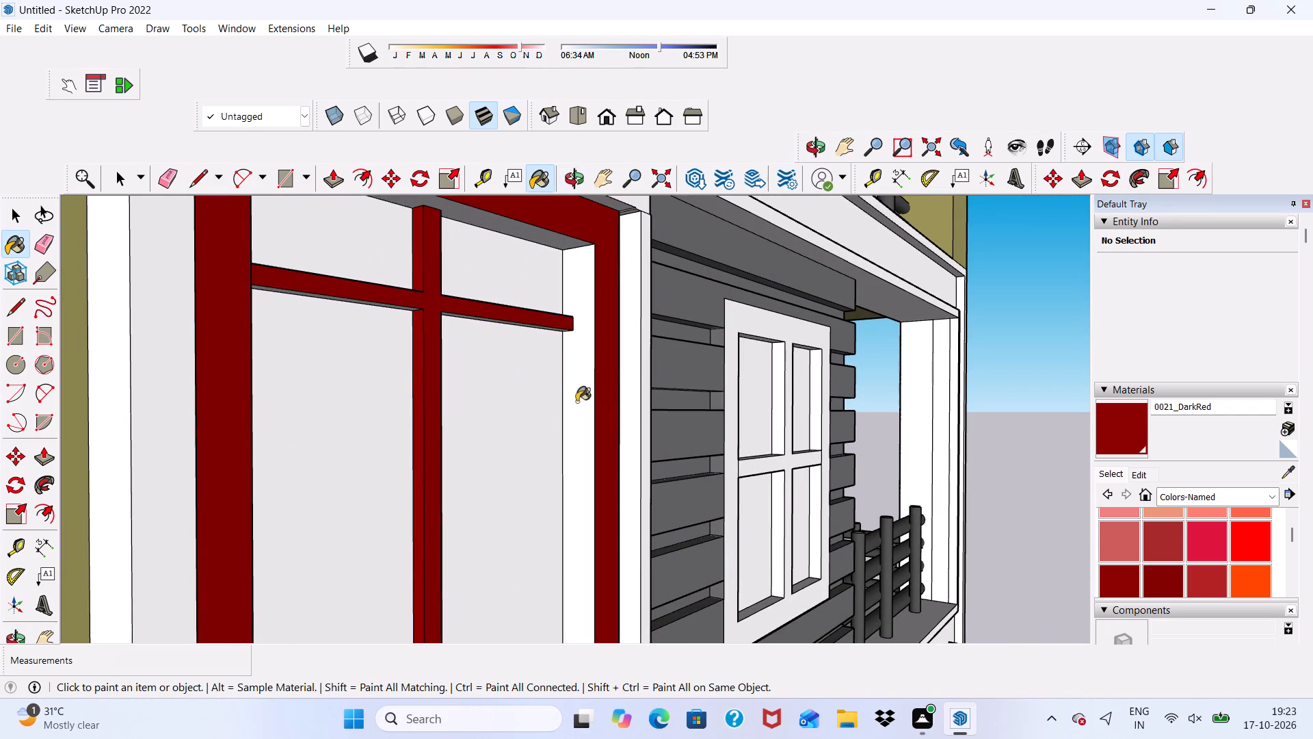
{"action": "left_click", "coordinate": [519, 237]}
{"action": "scroll", "coordinate": [506, 287], "scroll_direction": "down", "scroll_amount": 6}
{"action": "middle_click_drag", "start_coordinate": [525, 469], "coordinate": [352, 391]}
{"action": "scroll", "coordinate": [352, 379], "scroll_direction": "down", "scroll_amount": 1}
{"action": "scroll", "coordinate": [334, 281], "scroll_direction": "up", "scroll_amount": 4}
{"action": "left_click", "coordinate": [334, 281]}
{"action": "scroll", "coordinate": [224, 328], "scroll_direction": "up", "scroll_amount": 4}
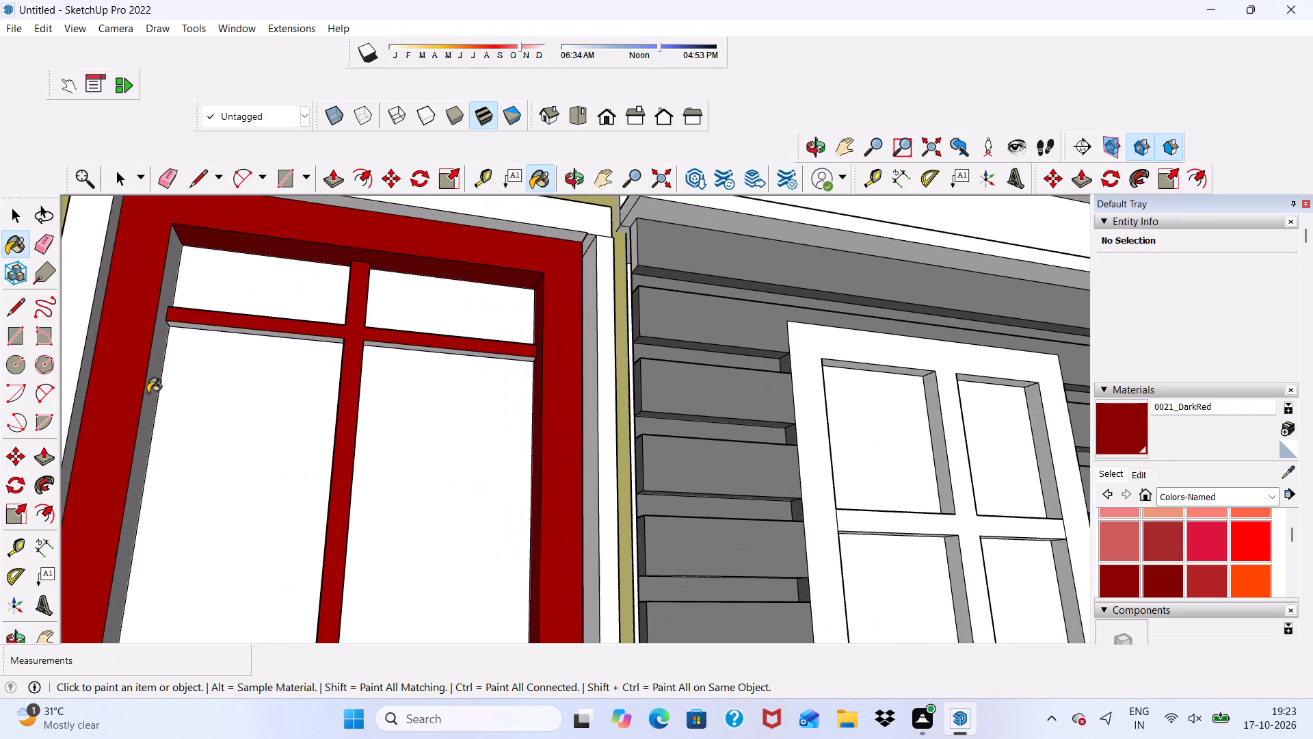
{"action": "left_click", "coordinate": [148, 393]}
Paint the crossbar's underside faces on both sides of the vertical bar 0021_DarkRed on this window.
{"action": "scroll", "coordinate": [217, 328], "scroll_direction": "up", "scroll_amount": 4}
{"action": "left_click", "coordinate": [217, 328]}
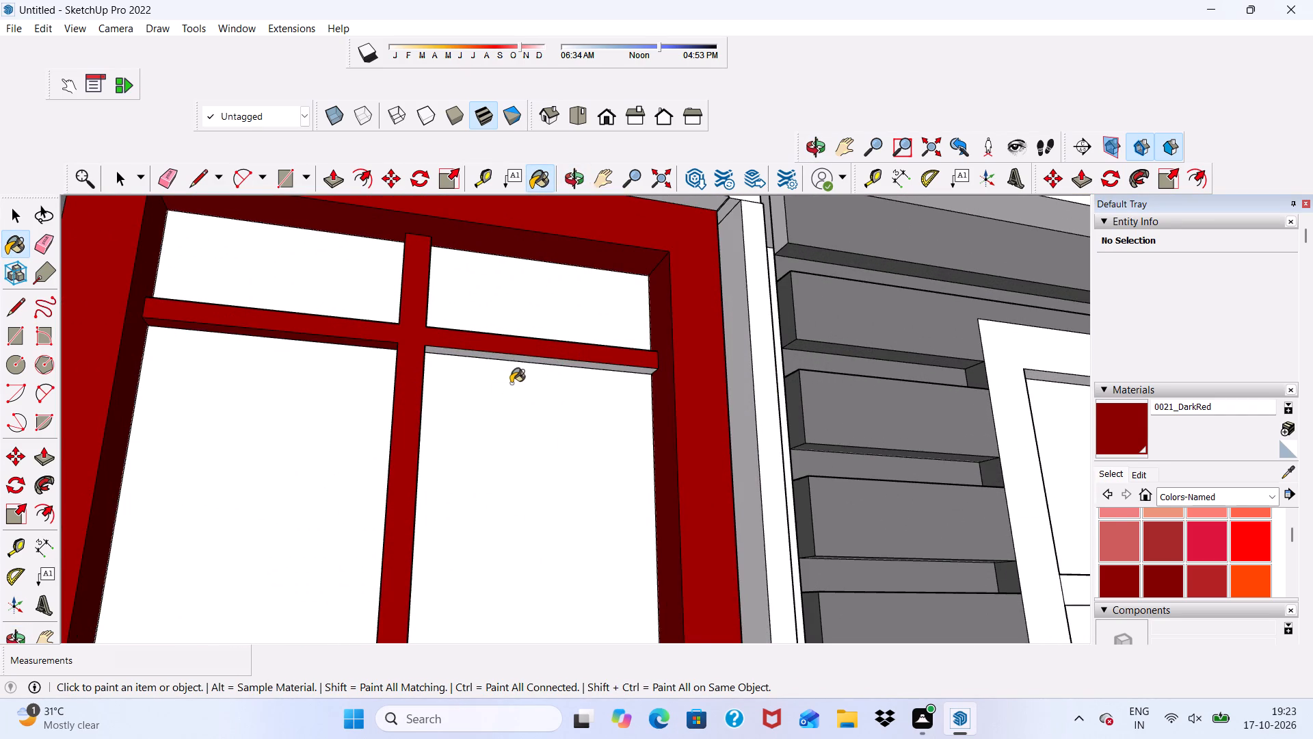
{"action": "left_click", "coordinate": [516, 361]}
{"action": "scroll", "coordinate": [507, 319], "scroll_direction": "down", "scroll_amount": 6}
{"action": "scroll", "coordinate": [499, 345], "scroll_direction": "up", "scroll_amount": 5}
{"action": "scroll", "coordinate": [462, 361], "scroll_direction": "down", "scroll_amount": 4}
{"action": "middle_click_drag", "start_coordinate": [375, 395], "coordinate": [429, 409]}
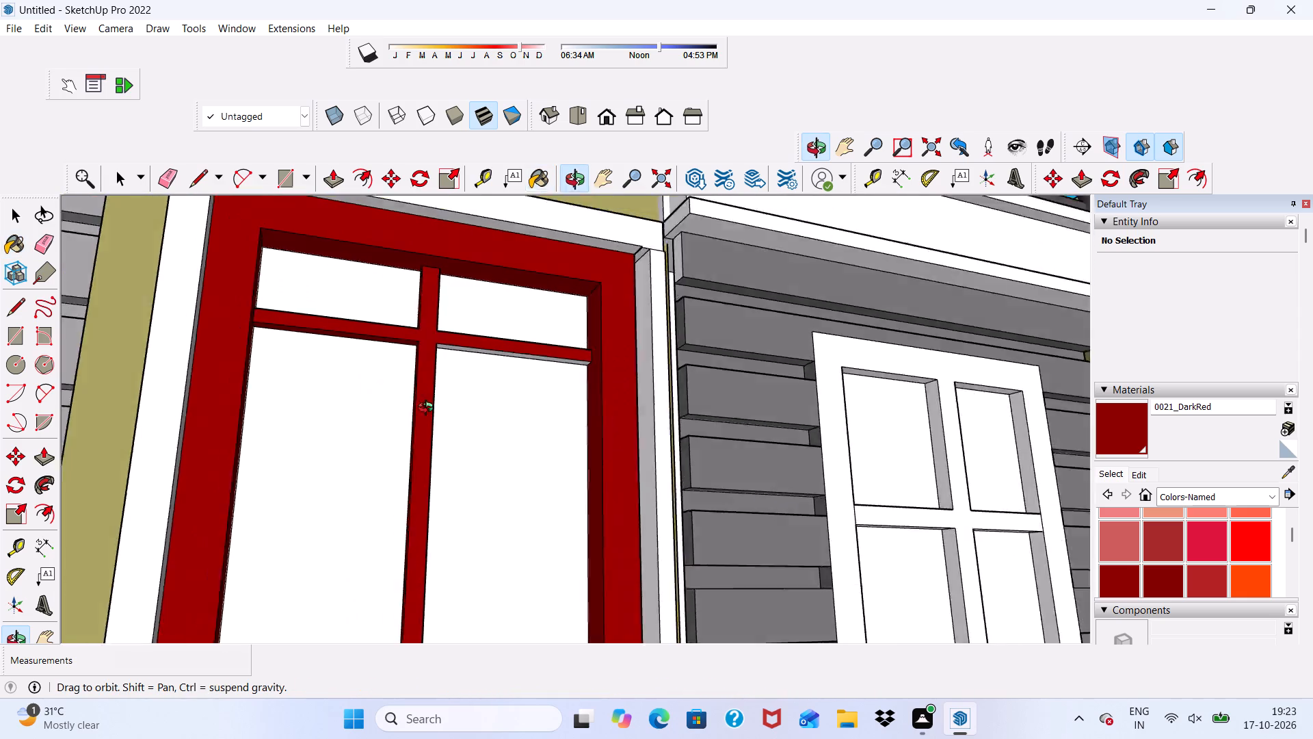
{"action": "middle_click_drag", "start_coordinate": [429, 409], "coordinate": [360, 413]}
{"action": "scroll", "coordinate": [462, 359], "scroll_direction": "up", "scroll_amount": 12}
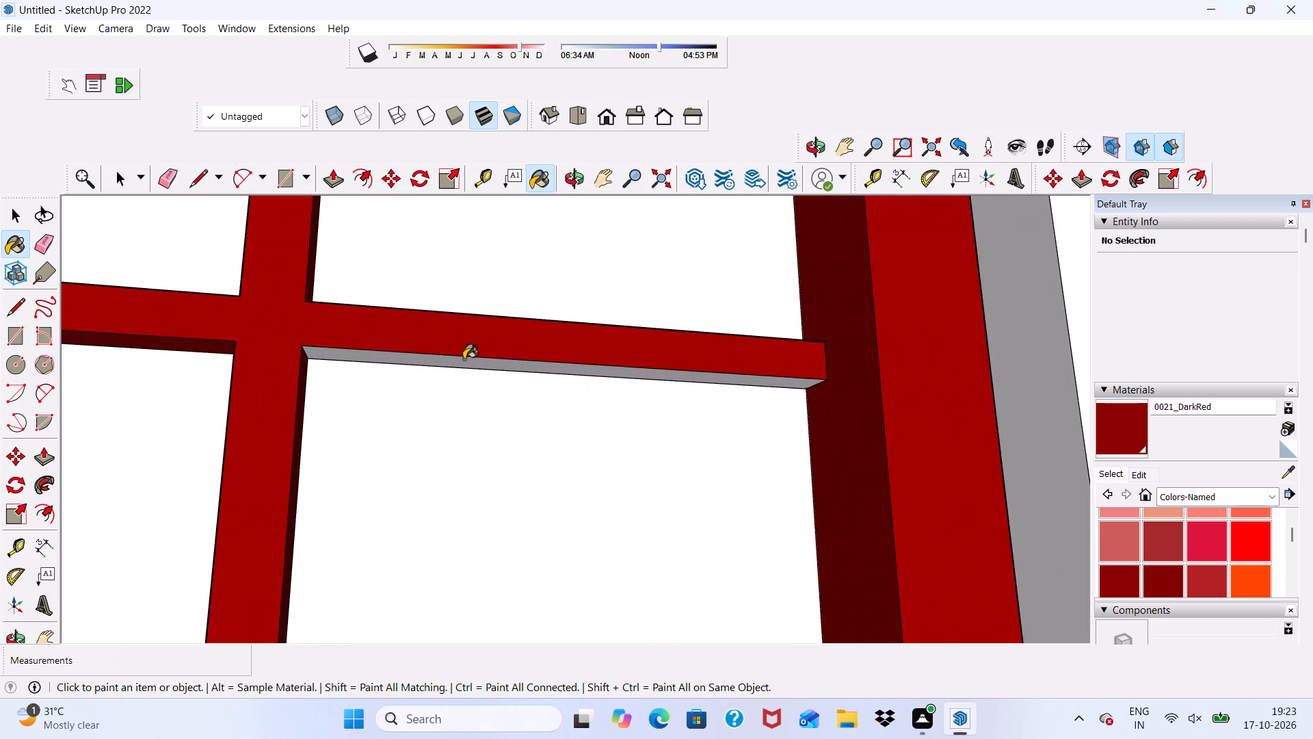
{"action": "left_click", "coordinate": [460, 364]}
{"action": "scroll", "coordinate": [460, 311], "scroll_direction": "down", "scroll_amount": 16}
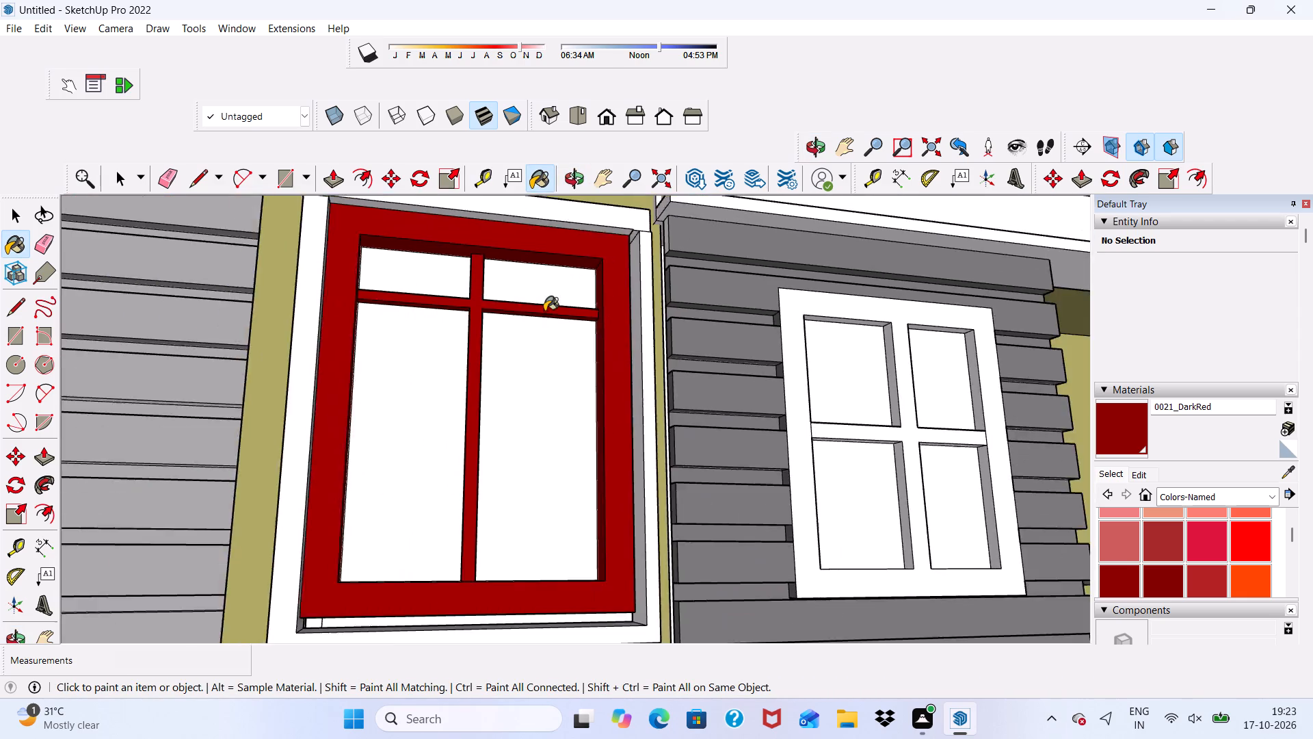
Paint the bottom inner edge face of this window's inner frame 0021_DarkRed.
{"action": "scroll", "coordinate": [544, 311], "scroll_direction": "down", "scroll_amount": 4}
{"action": "middle_click_drag", "start_coordinate": [544, 440], "coordinate": [514, 618]}
{"action": "scroll", "coordinate": [509, 615], "scroll_direction": "up", "scroll_amount": 5}
{"action": "left_click", "coordinate": [501, 574]}
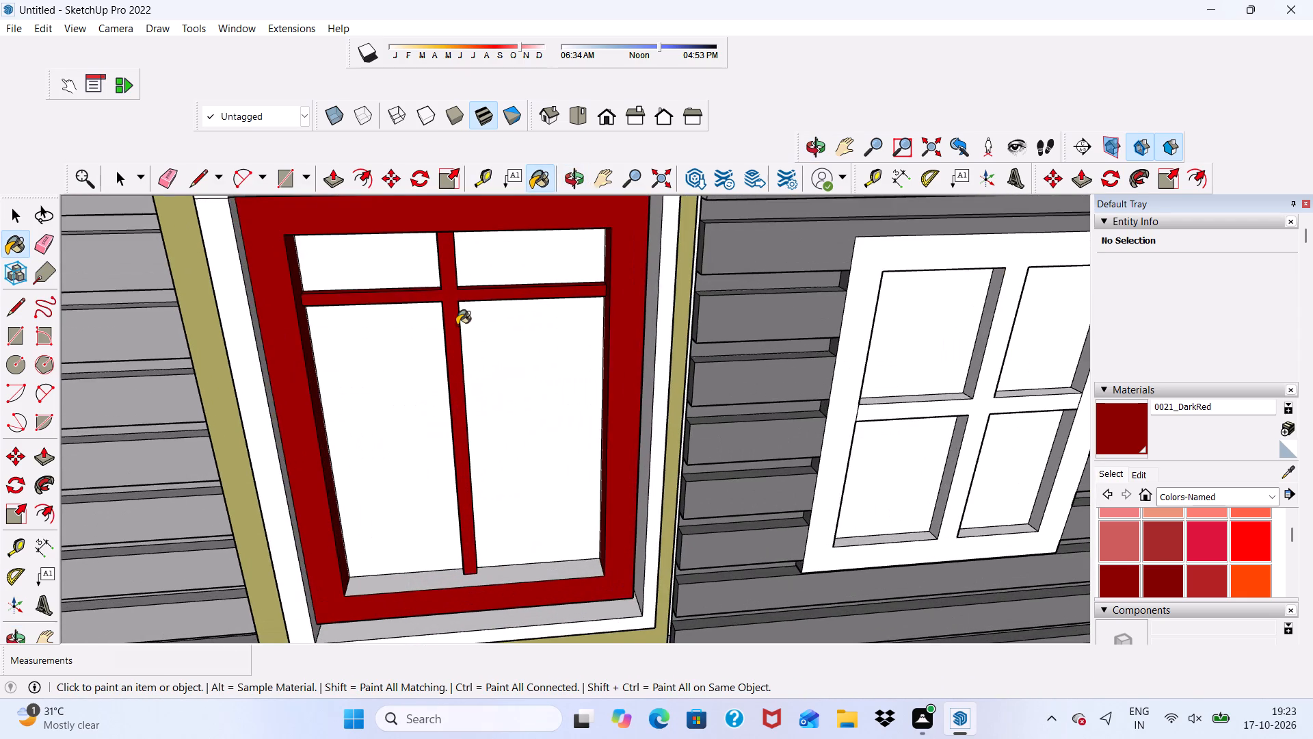
Paint the front face of the inner frame 0021_DarkRed on the four-pane window one floor below.
{"action": "scroll", "coordinate": [457, 325], "scroll_direction": "down", "scroll_amount": 5}
{"action": "scroll", "coordinate": [553, 246], "scroll_direction": "down", "scroll_amount": 5}
{"action": "middle_click_drag", "start_coordinate": [540, 404], "coordinate": [539, 231]}
{"action": "scroll", "coordinate": [538, 470], "scroll_direction": "up", "scroll_amount": 8}
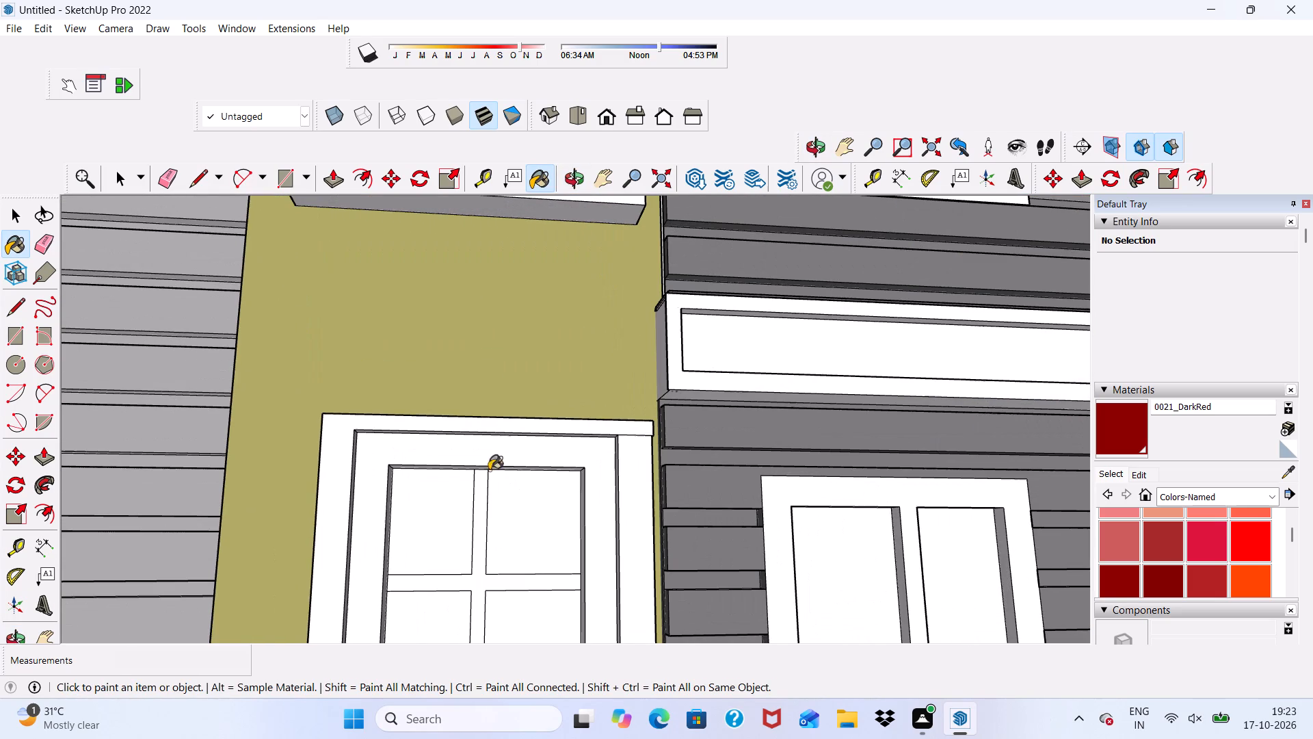
{"action": "left_click", "coordinate": [483, 448]}
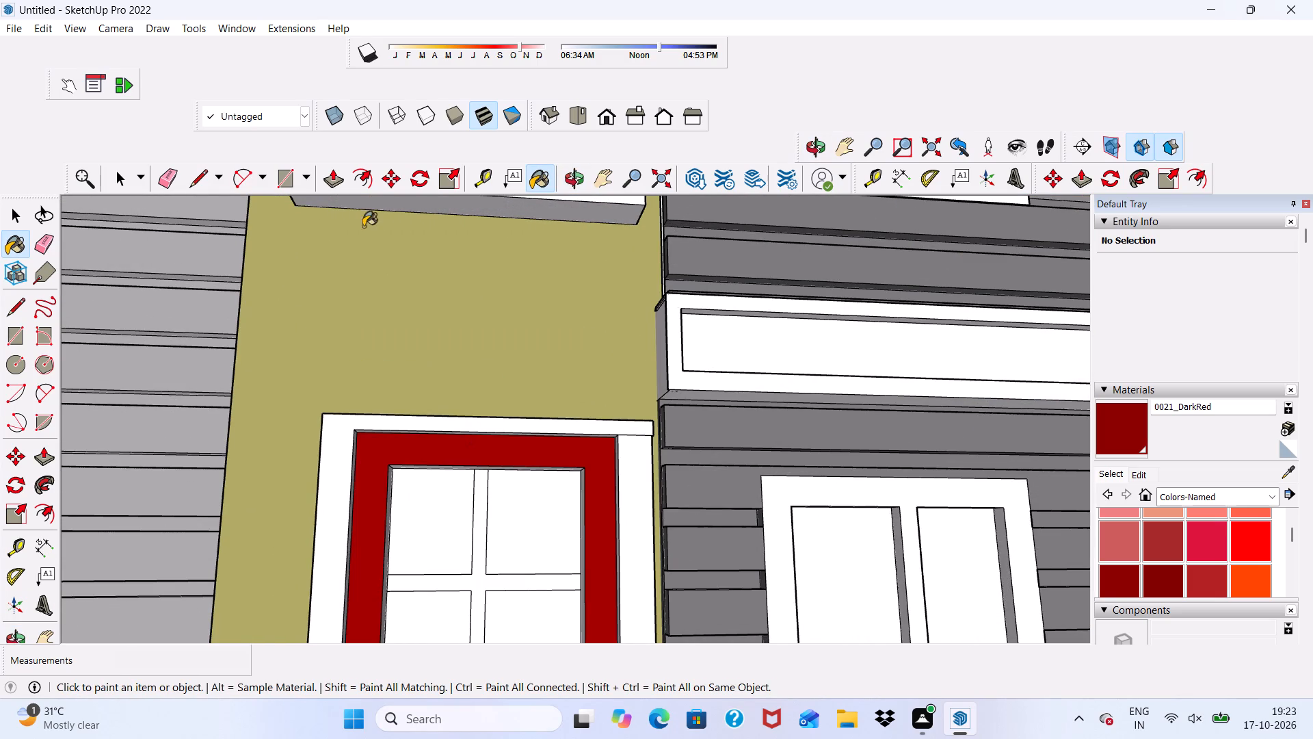
Push/Pull the cross-shaped grid face of this four-pane window out by 3".
{"action": "left_click", "coordinate": [332, 177]}
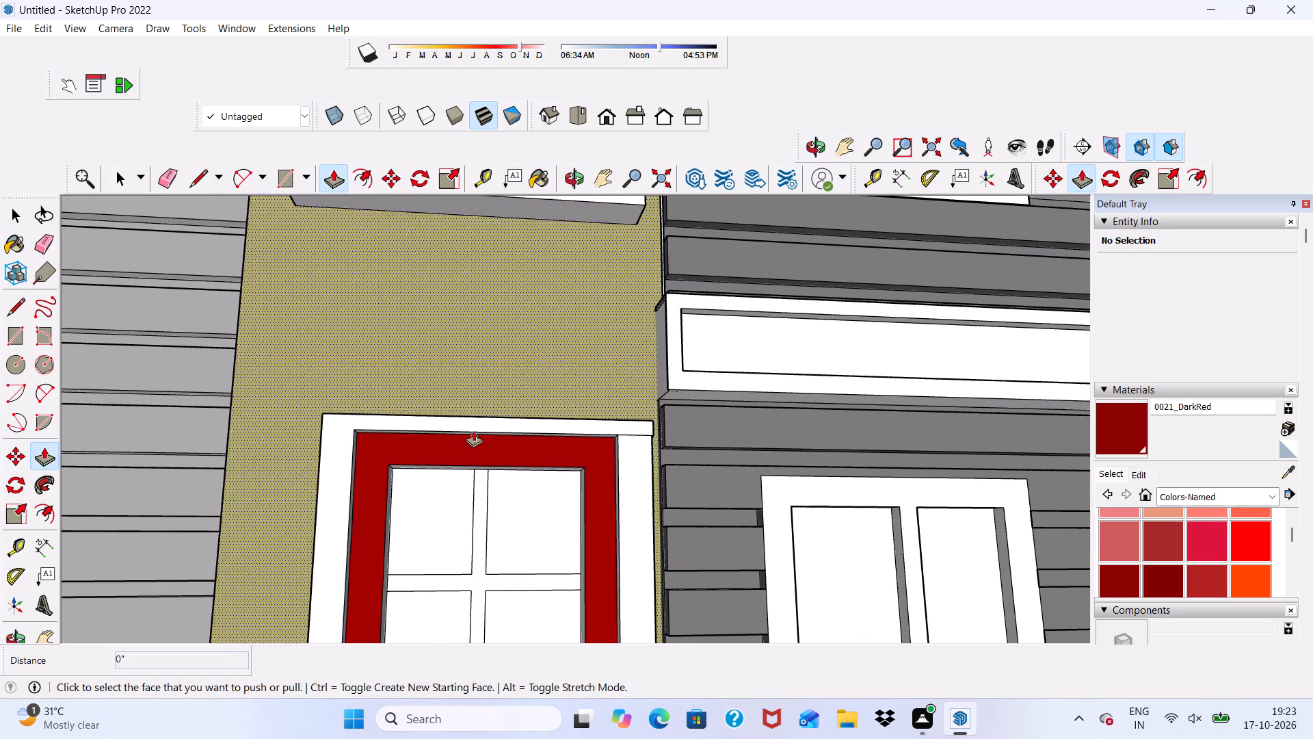
{"action": "scroll", "coordinate": [486, 564], "scroll_direction": "up", "scroll_amount": 1}
{"action": "left_click", "coordinate": [480, 573]}
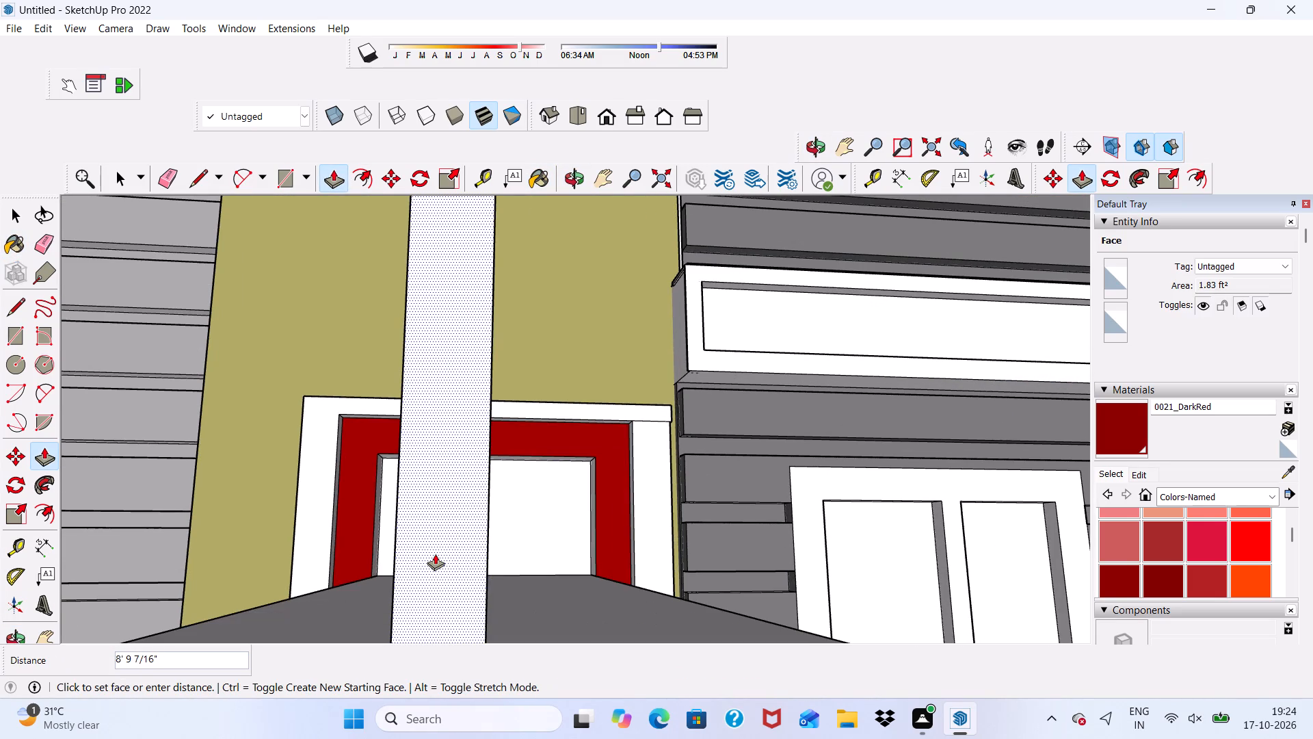
{"action": "key", "text": "3"}
{"action": "key", "text": "shift+quotedbl"}
{"action": "key", "text": "Return"}
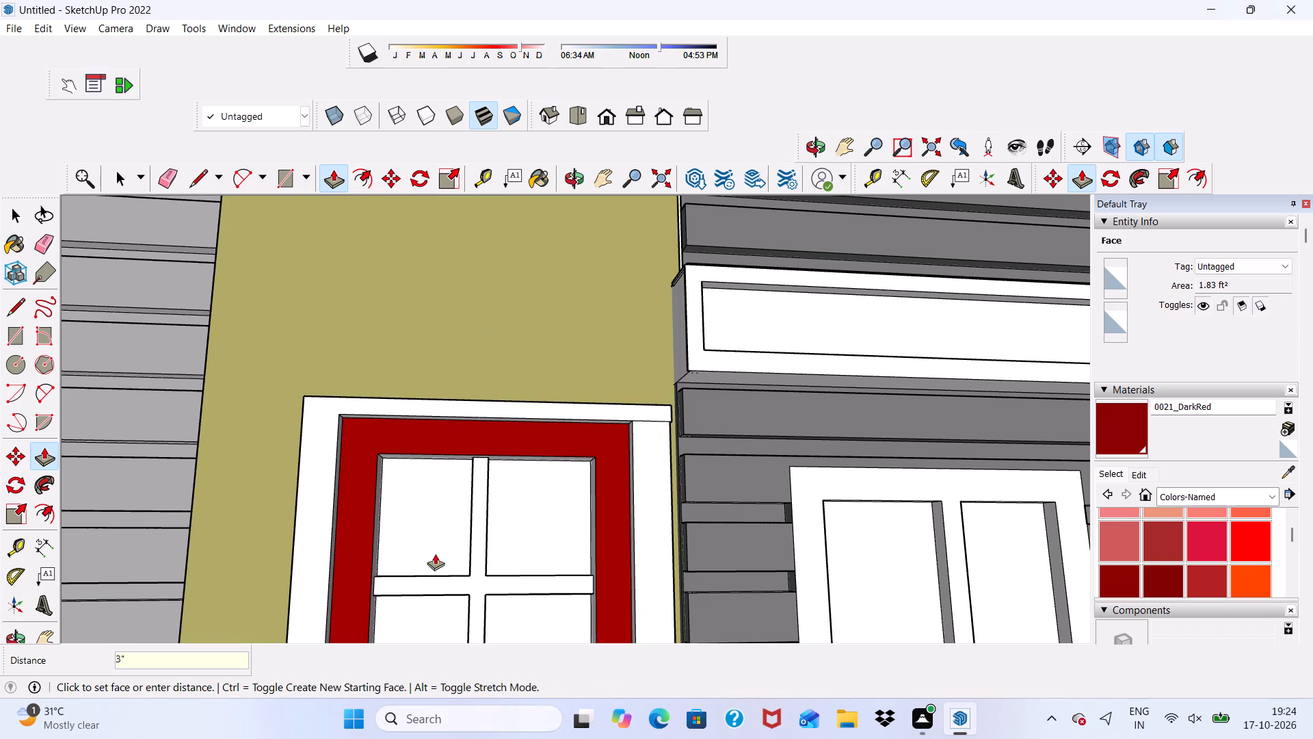
{"action": "scroll", "coordinate": [448, 535], "scroll_direction": "down", "scroll_amount": 1}
{"action": "scroll", "coordinate": [468, 584], "scroll_direction": "up", "scroll_amount": 3}
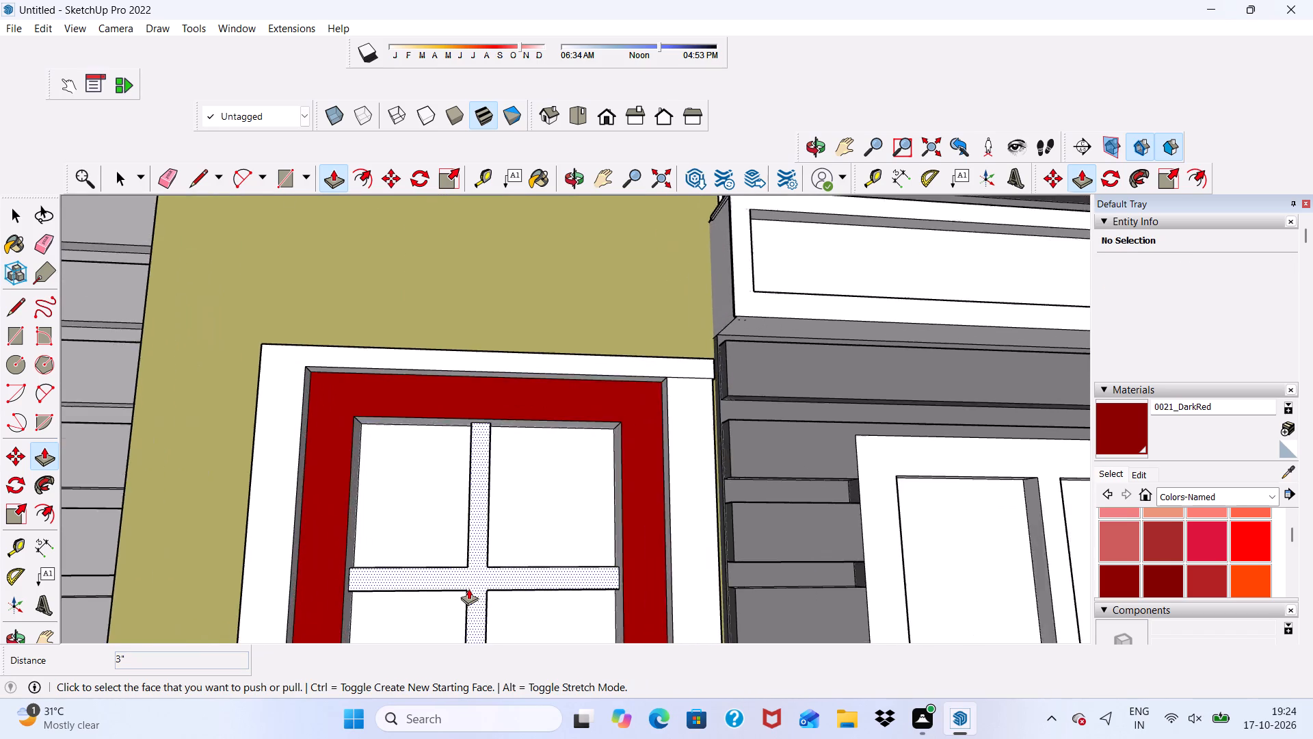
{"action": "scroll", "coordinate": [468, 588], "scroll_direction": "up", "scroll_amount": 4}
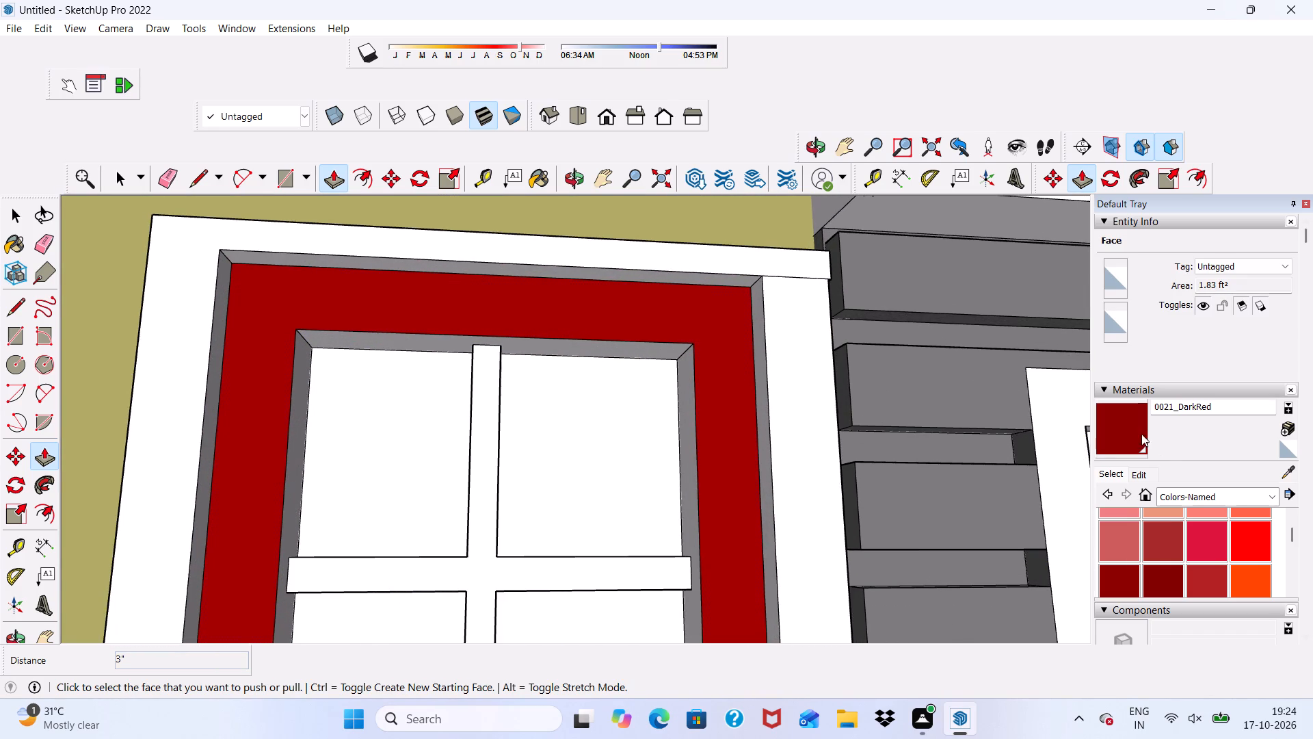
Paint the top, right, left and bottom inner edge faces of this window's inner frame 0021_DarkRed.
{"action": "left_click", "coordinate": [1129, 432]}
{"action": "scroll", "coordinate": [630, 462], "scroll_direction": "up", "scroll_amount": 2}
{"action": "scroll", "coordinate": [439, 315], "scroll_direction": "up", "scroll_amount": 2}
{"action": "left_click", "coordinate": [439, 315]}
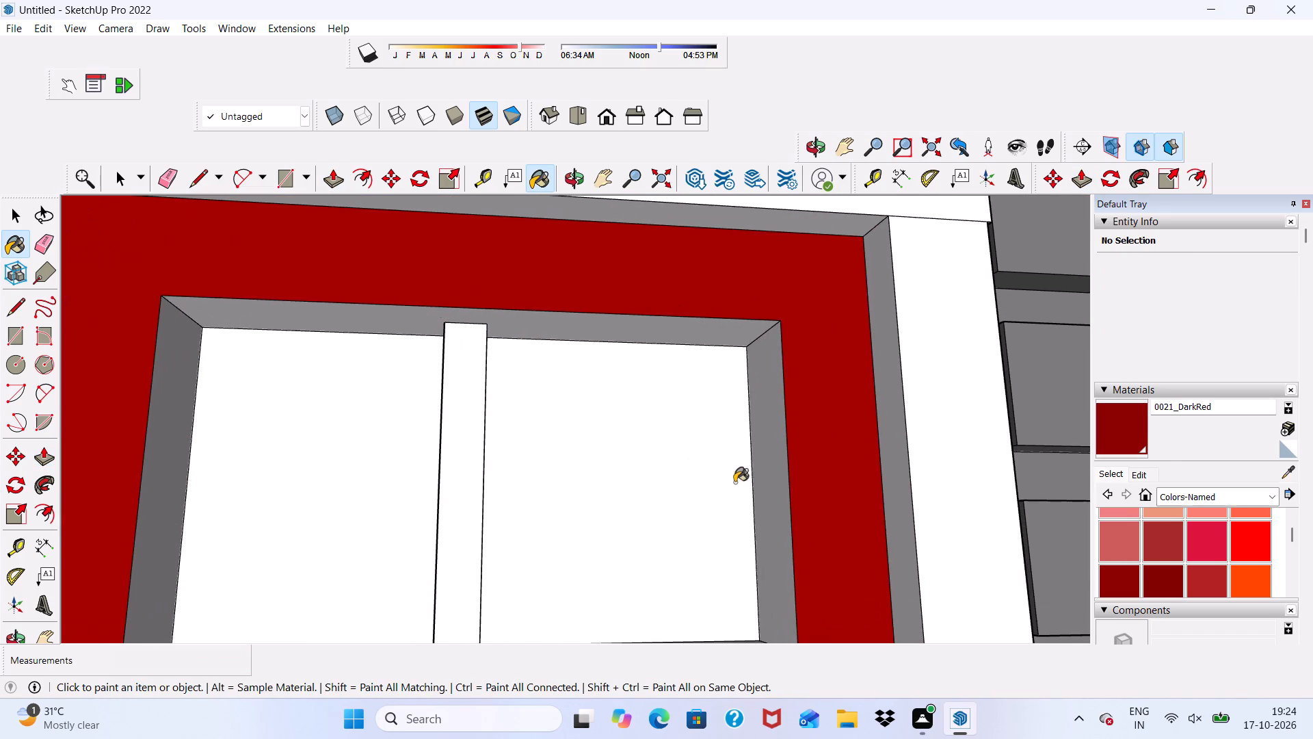
{"action": "left_click", "coordinate": [773, 474]}
{"action": "left_click", "coordinate": [155, 424]}
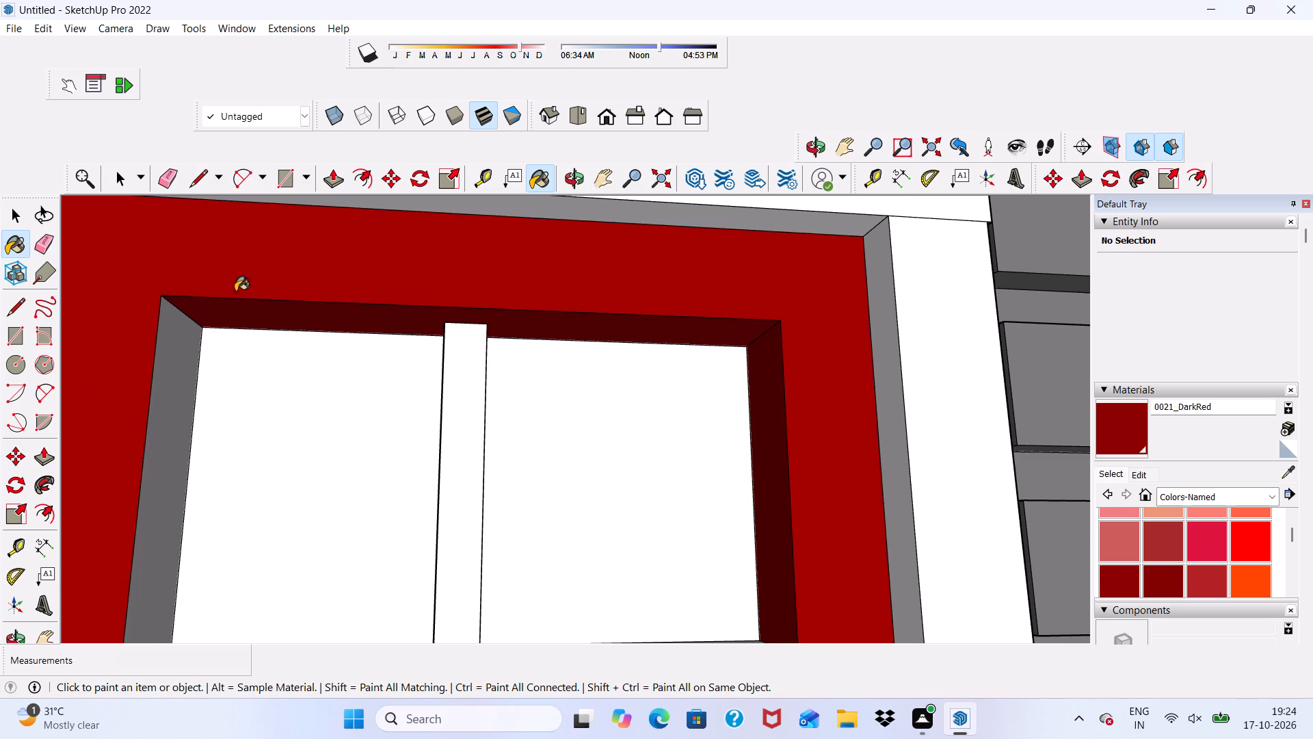
{"action": "scroll", "coordinate": [237, 288], "scroll_direction": "down", "scroll_amount": 13}
{"action": "middle_click_drag", "start_coordinate": [617, 399], "coordinate": [623, 605]}
{"action": "scroll", "coordinate": [577, 582], "scroll_direction": "up", "scroll_amount": 3}
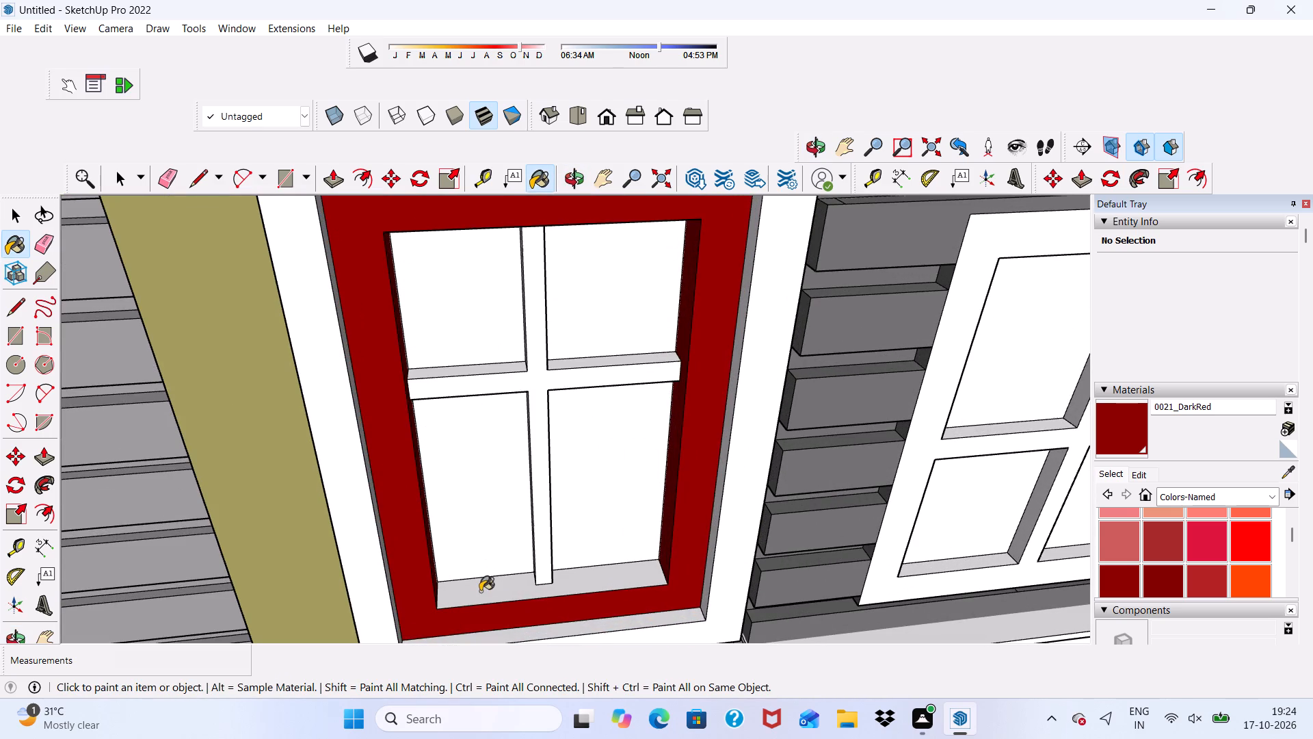
{"action": "left_click", "coordinate": [480, 591]}
Paint the grid's front face and the crossbar's two top faces 0021_DarkRed on this window.
{"action": "scroll", "coordinate": [506, 458], "scroll_direction": "up", "scroll_amount": 2}
{"action": "left_click", "coordinate": [541, 439]}
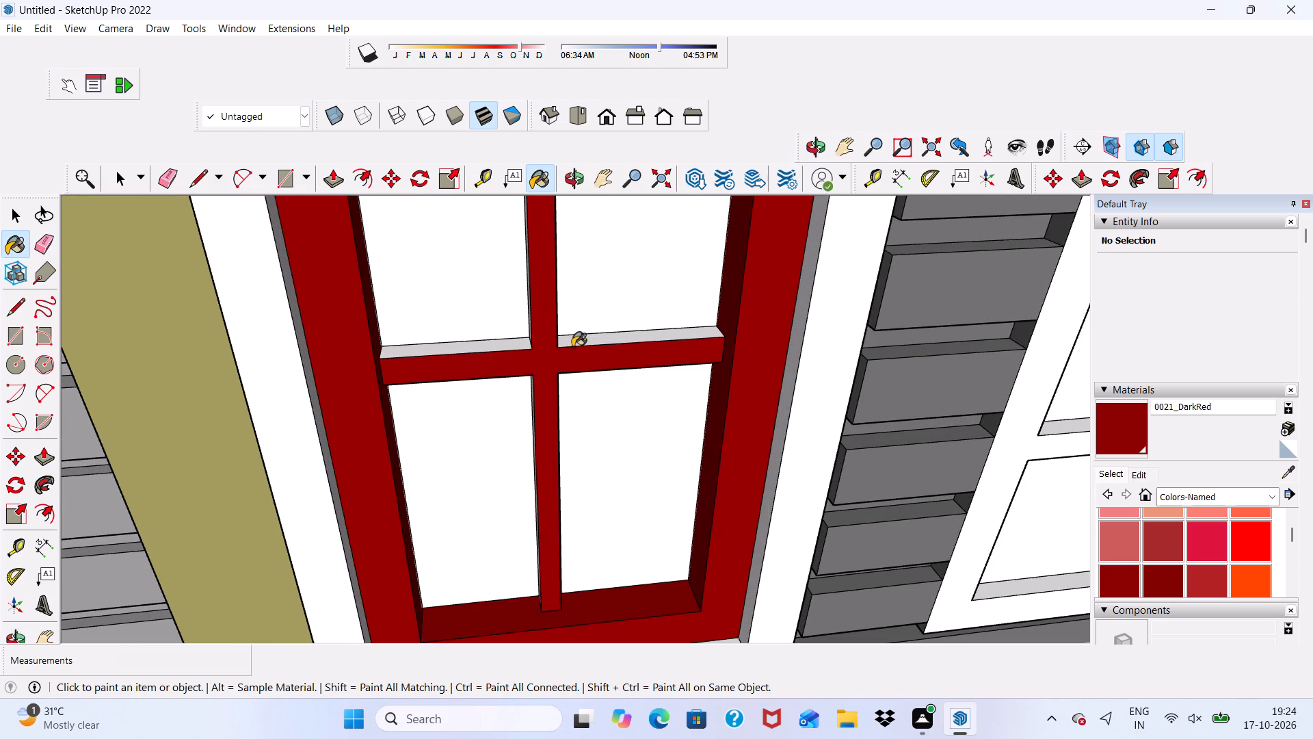
{"action": "scroll", "coordinate": [572, 347], "scroll_direction": "up", "scroll_amount": 3}
{"action": "left_click", "coordinate": [576, 343]}
{"action": "left_click", "coordinate": [444, 351]}
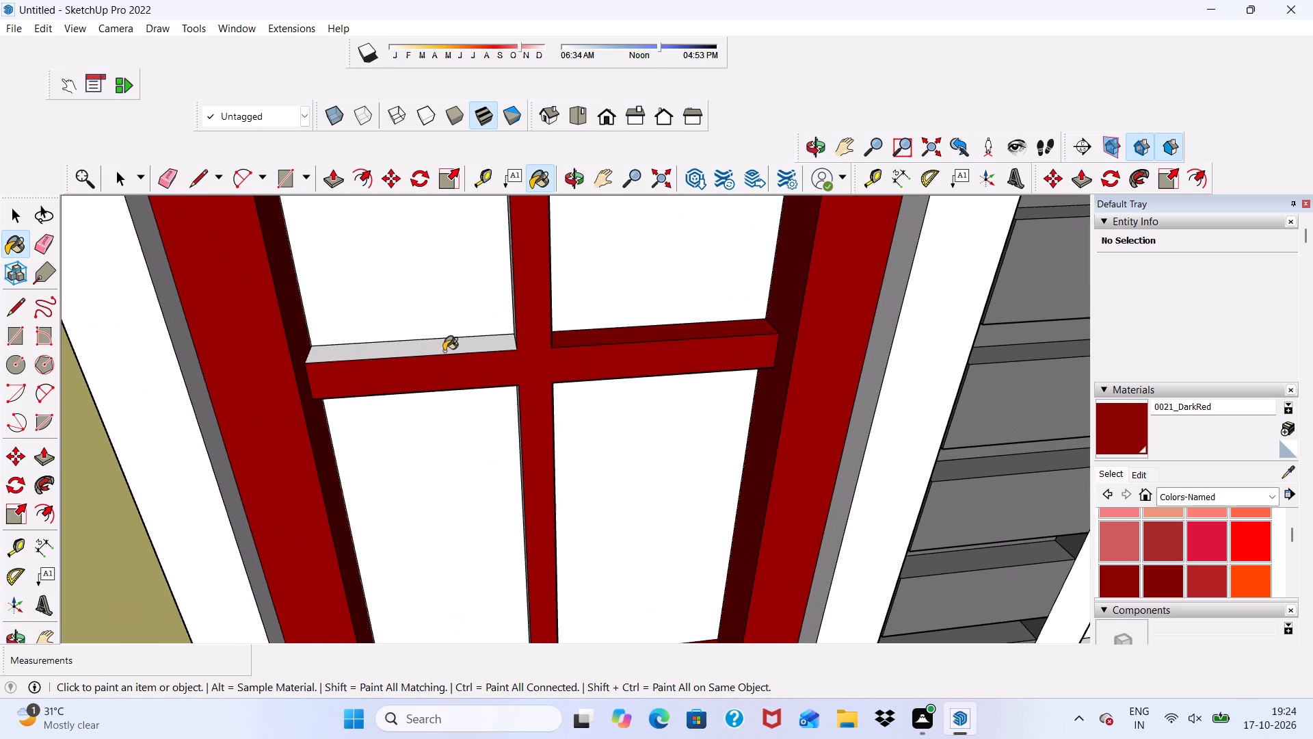
Paint the crossbar's underside faces and the vertical bar's left side below the crossbar 0021_DarkRed.
{"action": "middle_click_drag", "start_coordinate": [445, 364], "coordinate": [477, 171]}
{"action": "scroll", "coordinate": [488, 302], "scroll_direction": "up", "scroll_amount": 2}
{"action": "left_click", "coordinate": [471, 308]}
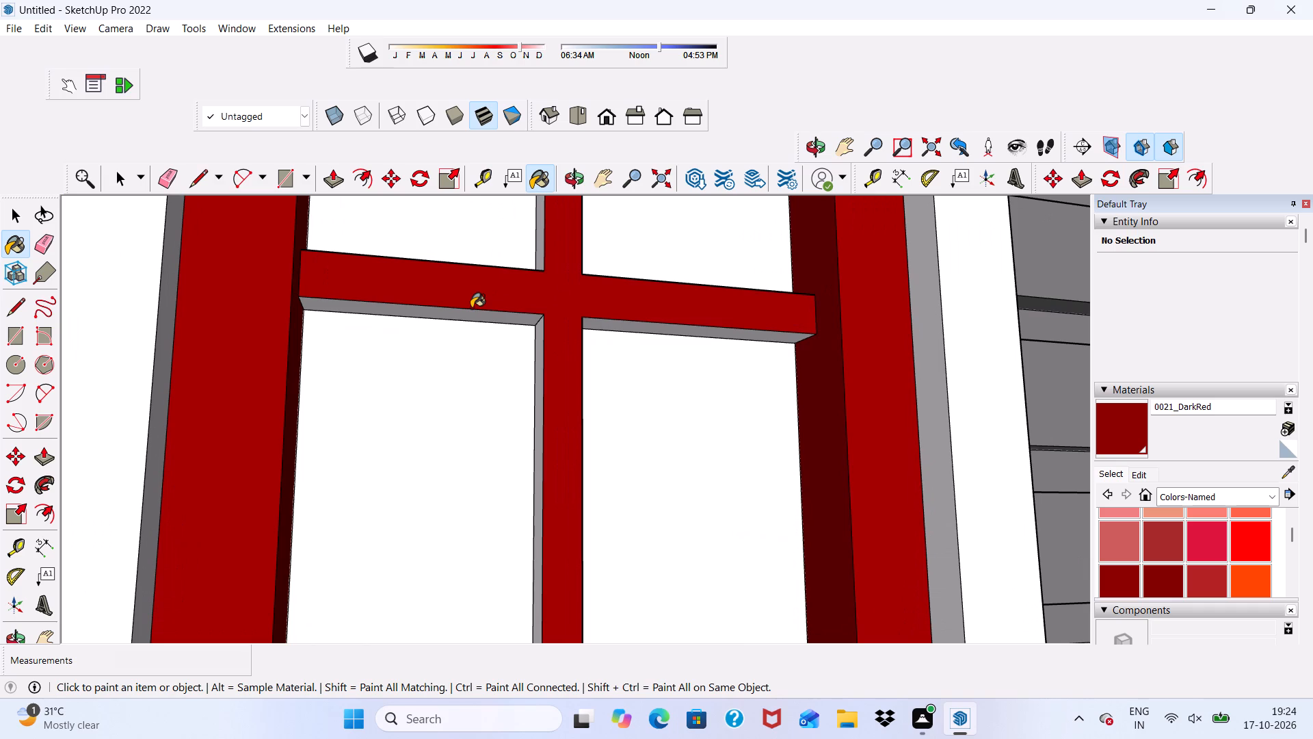
{"action": "left_click", "coordinate": [474, 320]}
{"action": "scroll", "coordinate": [548, 372], "scroll_direction": "up", "scroll_amount": 3}
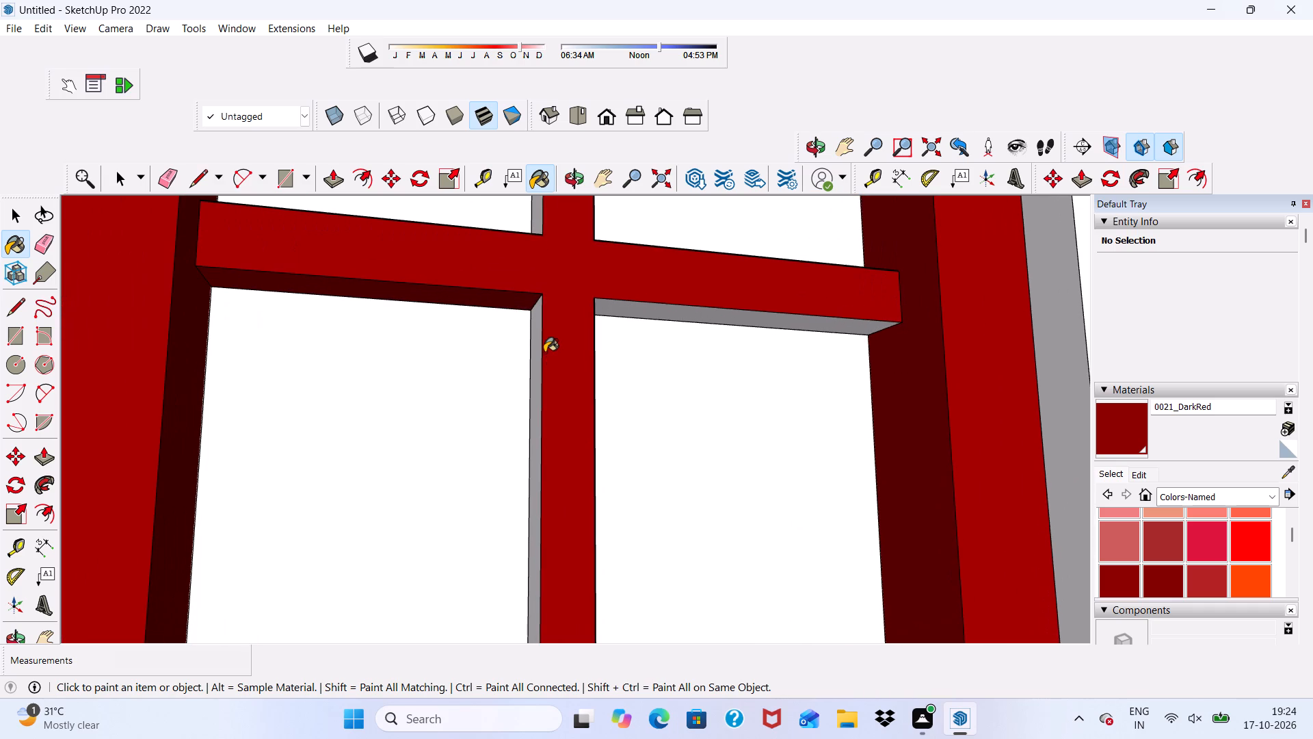
{"action": "left_click", "coordinate": [538, 350]}
{"action": "left_click", "coordinate": [611, 309]}
{"action": "scroll", "coordinate": [611, 316], "scroll_direction": "down", "scroll_amount": 2}
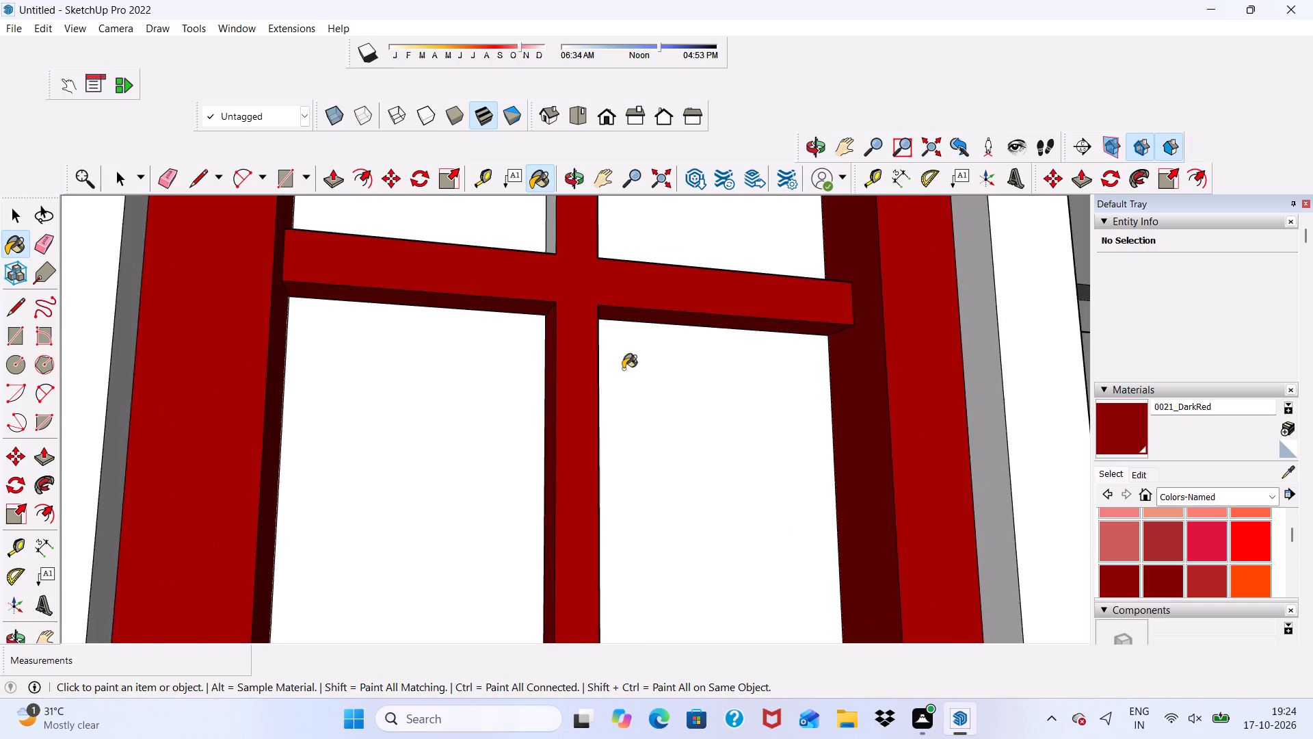
Paint the vertical bar's right side faces and its left side above the crossbar 0021_DarkRed.
{"action": "middle_click_drag", "start_coordinate": [623, 369], "coordinate": [432, 425]}
{"action": "scroll", "coordinate": [517, 445], "scroll_direction": "up", "scroll_amount": 1}
{"action": "left_click", "coordinate": [546, 431]}
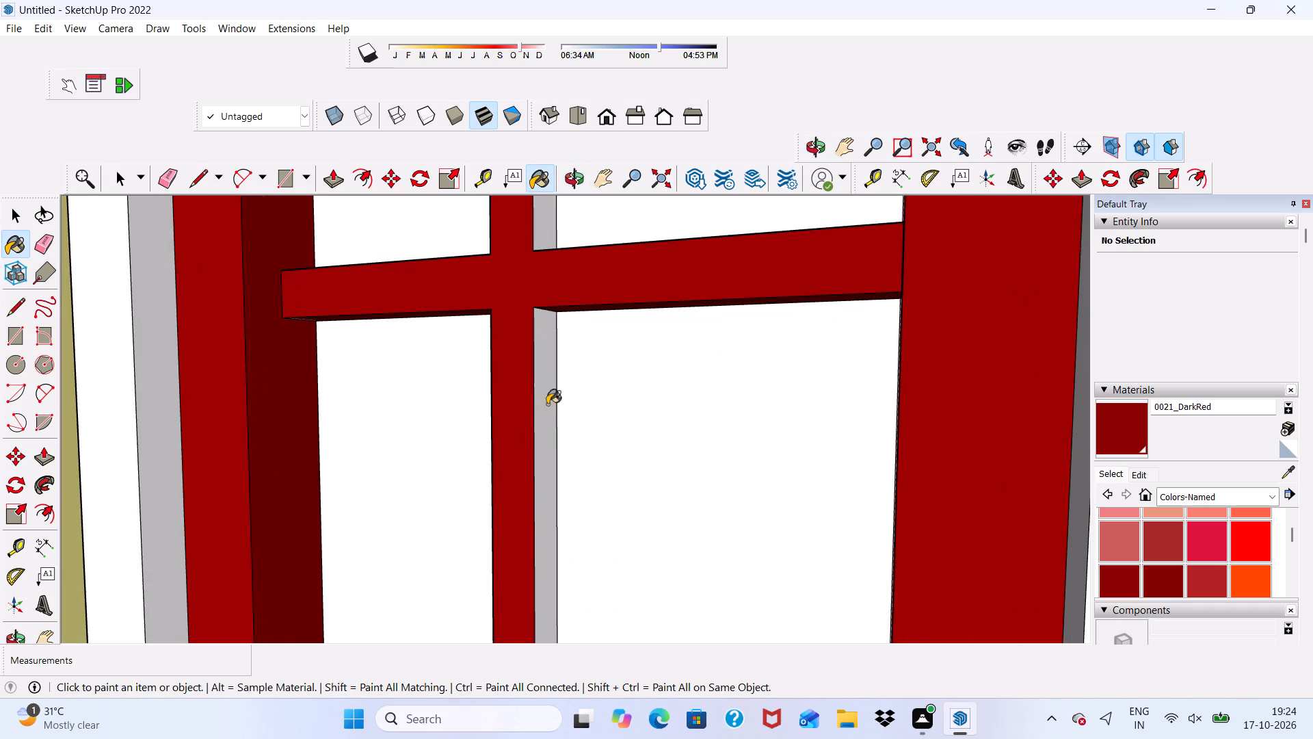
{"action": "left_click", "coordinate": [542, 220]}
{"action": "scroll", "coordinate": [532, 236], "scroll_direction": "down", "scroll_amount": 3}
{"action": "middle_click_drag", "start_coordinate": [531, 243], "coordinate": [799, 374]}
{"action": "scroll", "coordinate": [666, 268], "scroll_direction": "up", "scroll_amount": 1}
{"action": "left_click", "coordinate": [665, 262]}
{"action": "scroll", "coordinate": [678, 404], "scroll_direction": "down", "scroll_amount": 14}
Examine the whole front facade to check which windows are painted and which are still white.
{"action": "middle_click_drag", "start_coordinate": [702, 454], "coordinate": [650, 317]}
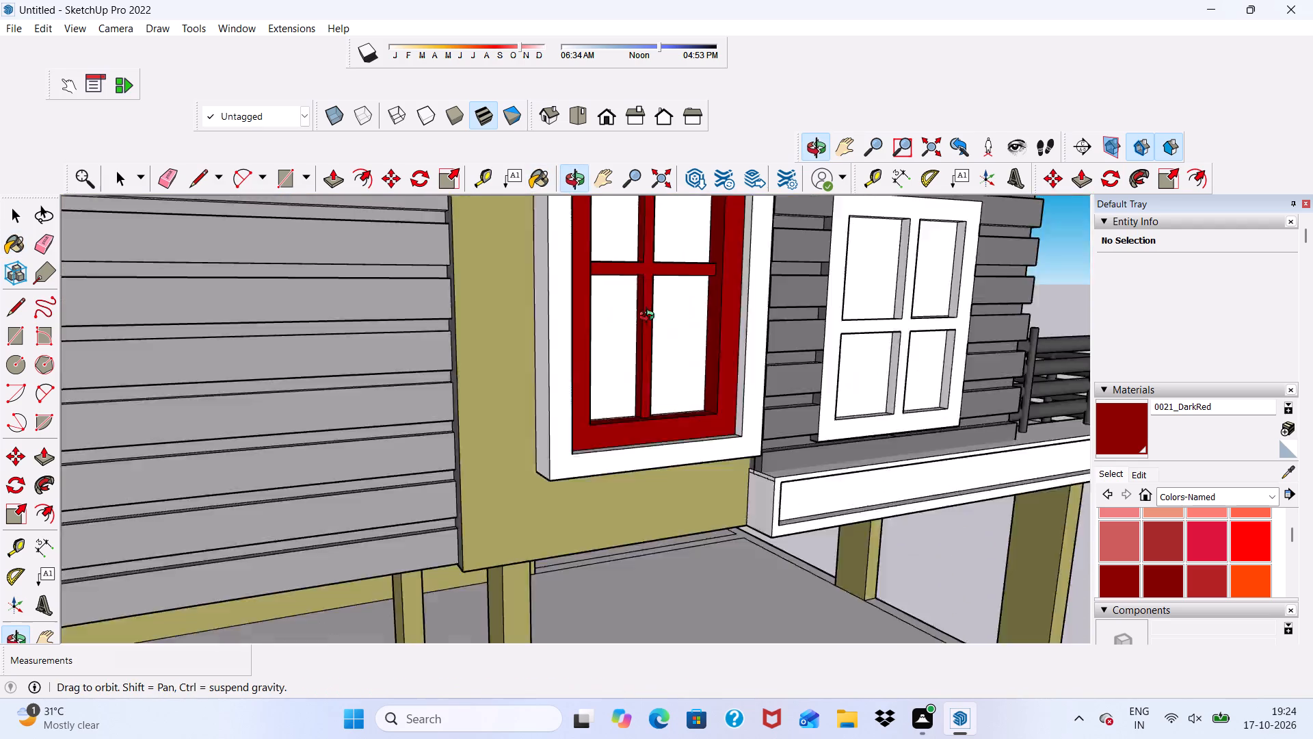
{"action": "middle_click_drag", "start_coordinate": [650, 317], "coordinate": [540, 450]}
{"action": "scroll", "coordinate": [594, 379], "scroll_direction": "down", "scroll_amount": 5}
{"action": "scroll", "coordinate": [805, 528], "scroll_direction": "down", "scroll_amount": 3}
{"action": "scroll", "coordinate": [858, 698], "scroll_direction": "up", "scroll_amount": 2}
{"action": "scroll", "coordinate": [858, 698], "scroll_direction": "down", "scroll_amount": 6}
{"action": "scroll", "coordinate": [1082, 274], "scroll_direction": "down", "scroll_amount": 3}
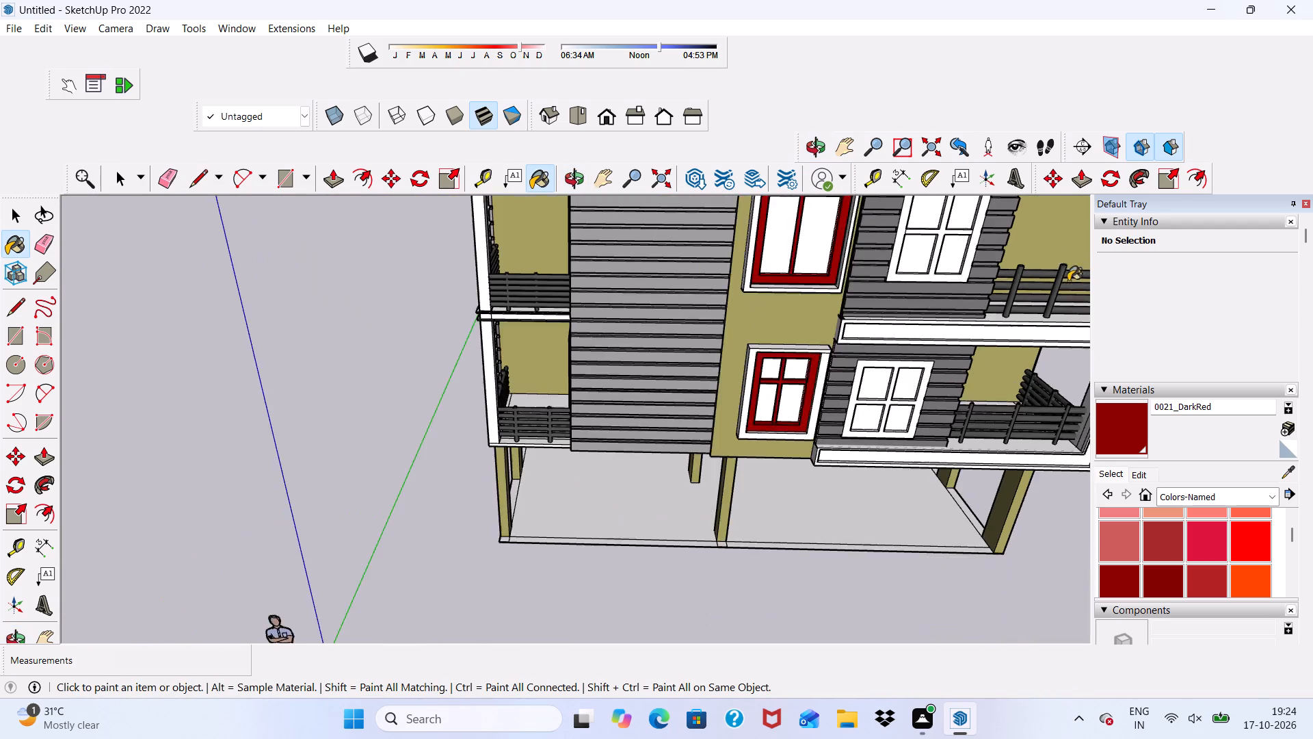
{"action": "scroll", "coordinate": [1068, 281], "scroll_direction": "down", "scroll_amount": 13}
{"action": "scroll", "coordinate": [978, 406], "scroll_direction": "up", "scroll_amount": 1}
{"action": "scroll", "coordinate": [971, 403], "scroll_direction": "down", "scroll_amount": 4}
{"action": "scroll", "coordinate": [949, 370], "scroll_direction": "up", "scroll_amount": 4}
{"action": "scroll", "coordinate": [699, 330], "scroll_direction": "down", "scroll_amount": 9}
{"action": "scroll", "coordinate": [751, 346], "scroll_direction": "up", "scroll_amount": 2}
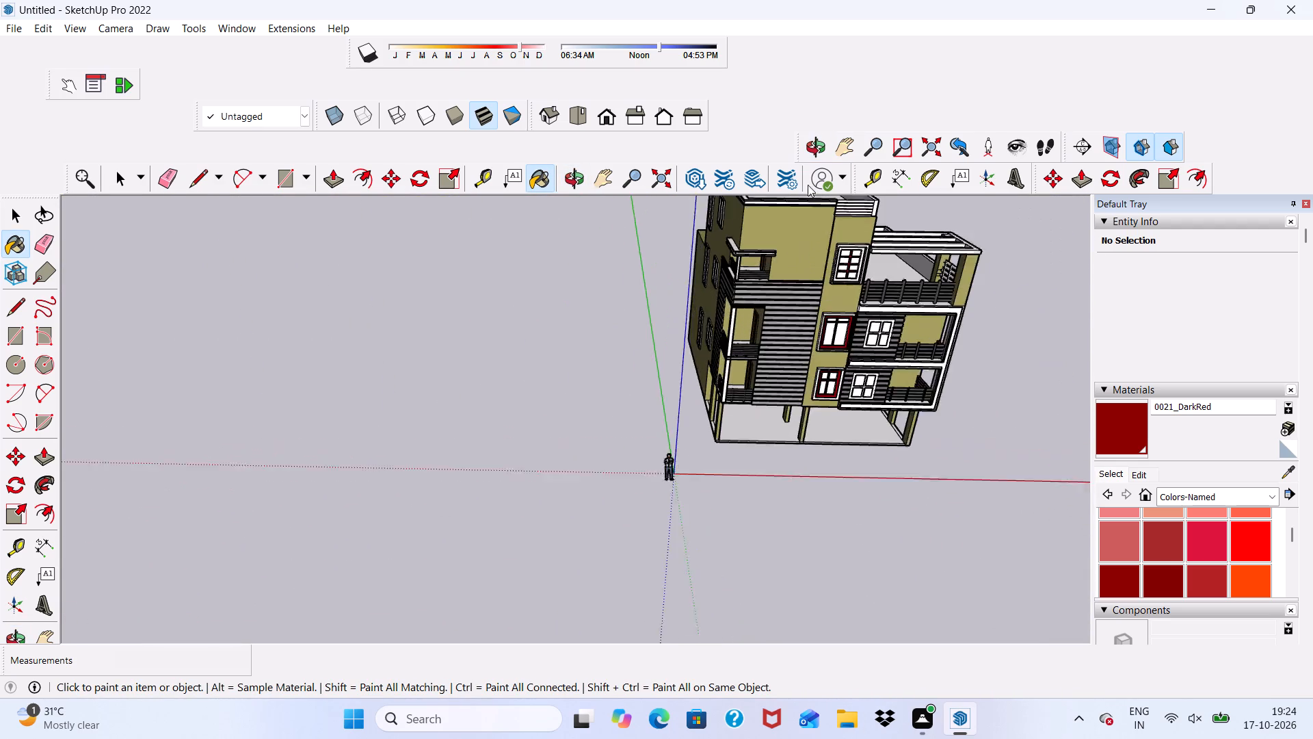
Paint the lowest four-pane siding window's front frame and its vertical bar's right side above the crossbar 0021_DarkRed.
{"action": "scroll", "coordinate": [808, 185], "scroll_direction": "up", "scroll_amount": 20}
{"action": "middle_click_drag", "start_coordinate": [743, 409], "coordinate": [756, 278]}
{"action": "scroll", "coordinate": [756, 278], "scroll_direction": "up", "scroll_amount": 1}
{"action": "scroll", "coordinate": [576, 393], "scroll_direction": "down", "scroll_amount": 11}
{"action": "scroll", "coordinate": [732, 431], "scroll_direction": "up", "scroll_amount": 15}
{"action": "scroll", "coordinate": [680, 519], "scroll_direction": "down", "scroll_amount": 1}
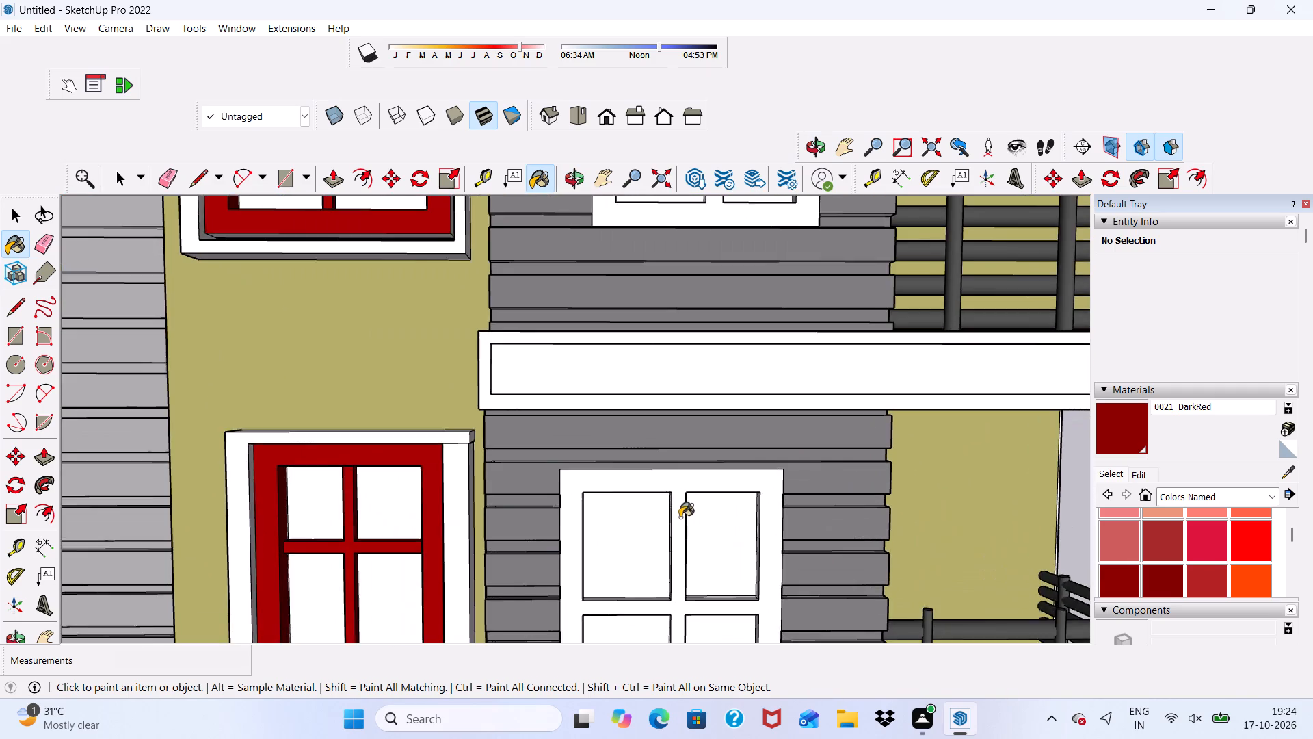
{"action": "middle_click_drag", "start_coordinate": [680, 517], "coordinate": [471, 582]}
{"action": "scroll", "coordinate": [548, 539], "scroll_direction": "up", "scroll_amount": 3}
{"action": "left_click", "coordinate": [563, 496]}
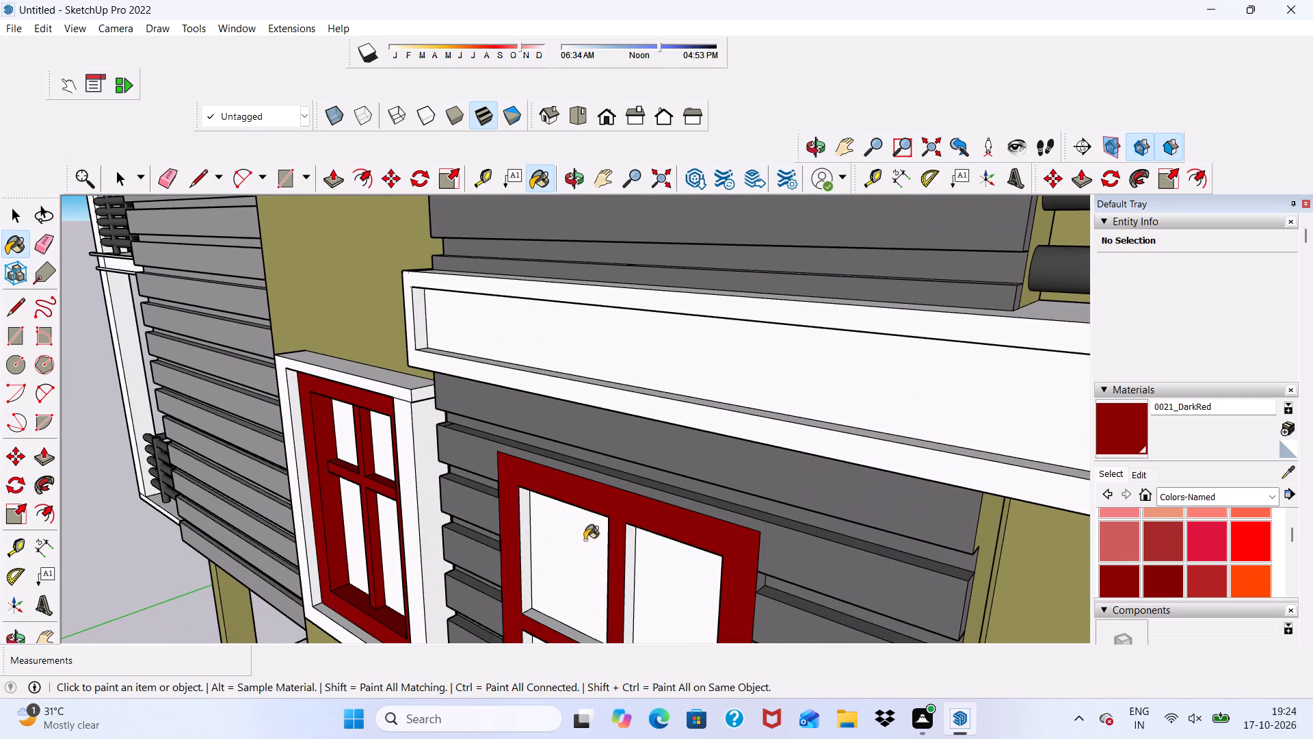
{"action": "scroll", "coordinate": [631, 558], "scroll_direction": "up", "scroll_amount": 3}
{"action": "left_click", "coordinate": [629, 548]}
{"action": "scroll", "coordinate": [512, 495], "scroll_direction": "down", "scroll_amount": 6}
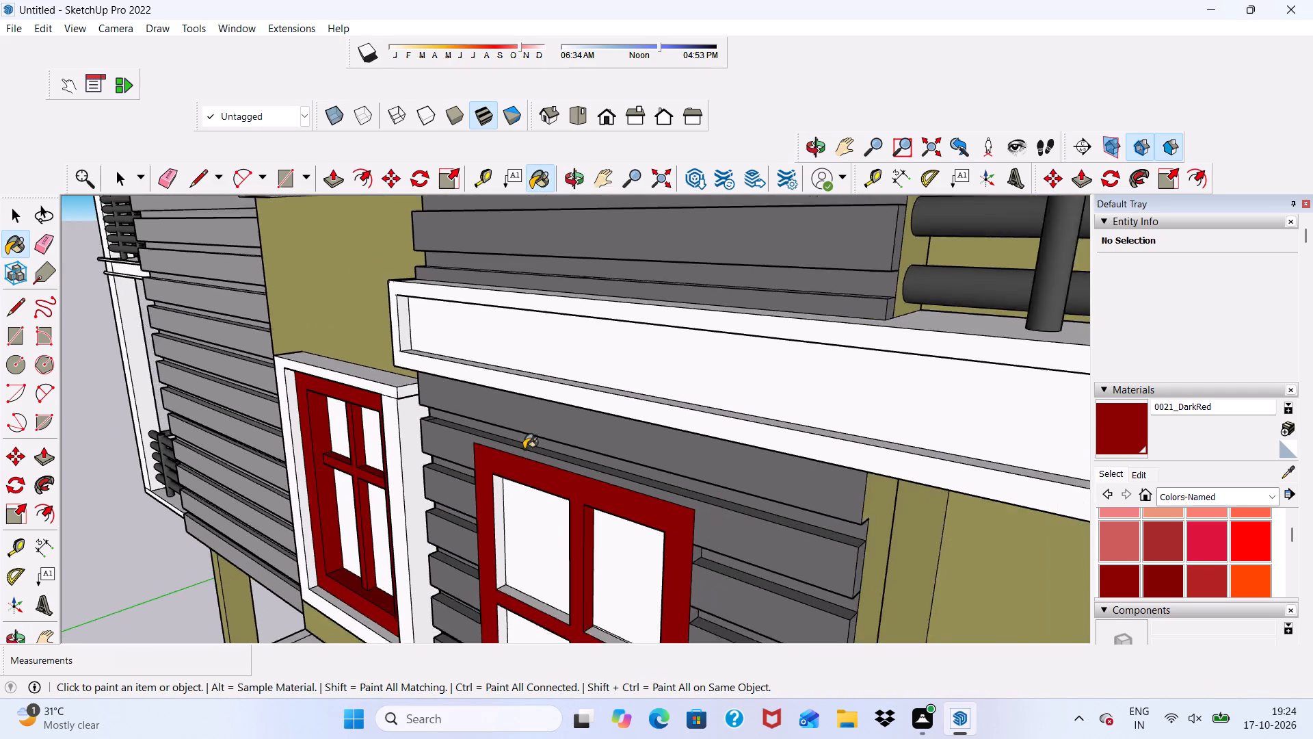
Paint the left inner edge face of the siding window's upper-left pane opening 0021_DarkRed.
{"action": "scroll", "coordinate": [524, 449], "scroll_direction": "down", "scroll_amount": 1}
{"action": "middle_click_drag", "start_coordinate": [503, 502], "coordinate": [637, 442]}
{"action": "scroll", "coordinate": [637, 442], "scroll_direction": "up", "scroll_amount": 7}
{"action": "middle_click_drag", "start_coordinate": [676, 463], "coordinate": [593, 482]}
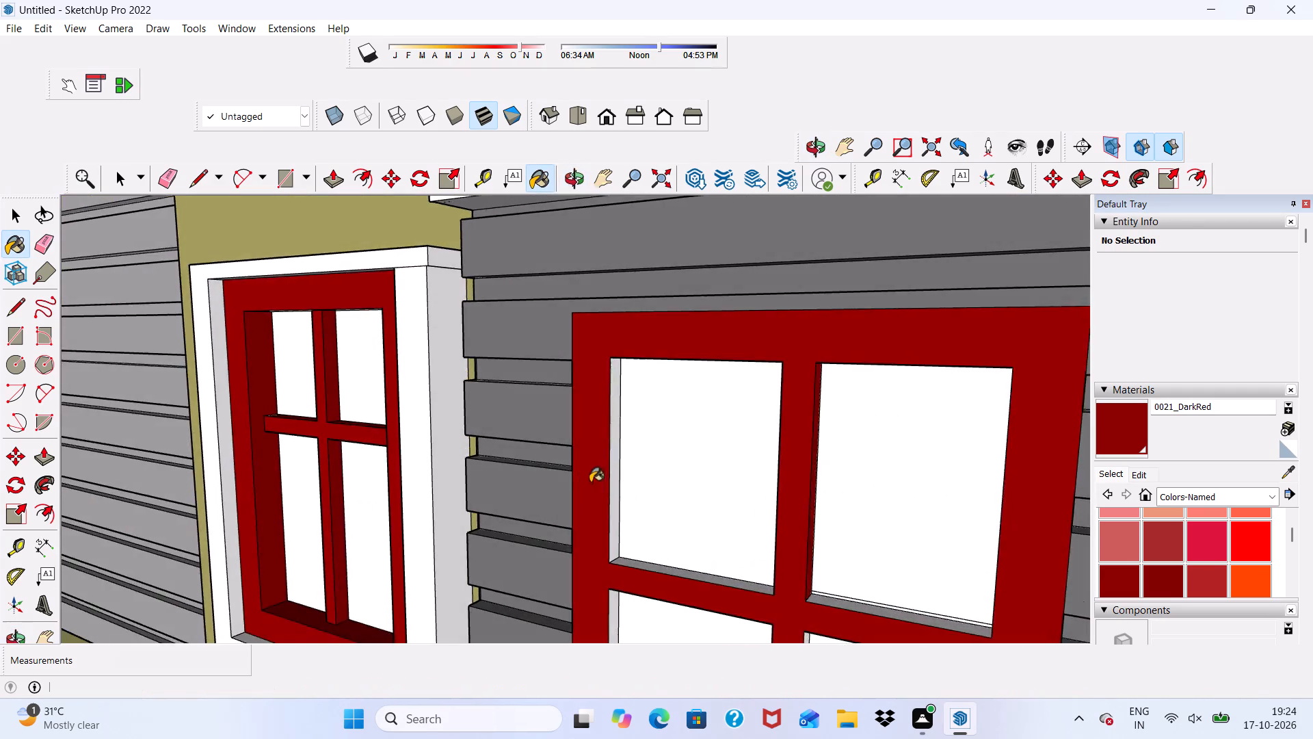
{"action": "scroll", "coordinate": [591, 476], "scroll_direction": "up", "scroll_amount": 5}
{"action": "left_click", "coordinate": [630, 456]}
{"action": "scroll", "coordinate": [605, 379], "scroll_direction": "down", "scroll_amount": 8}
Paint the crossbar's top face in the upper-left opening and the lower-left opening's left inner edge face 0021_DarkRed.
{"action": "scroll", "coordinate": [615, 603], "scroll_direction": "up", "scroll_amount": 4}
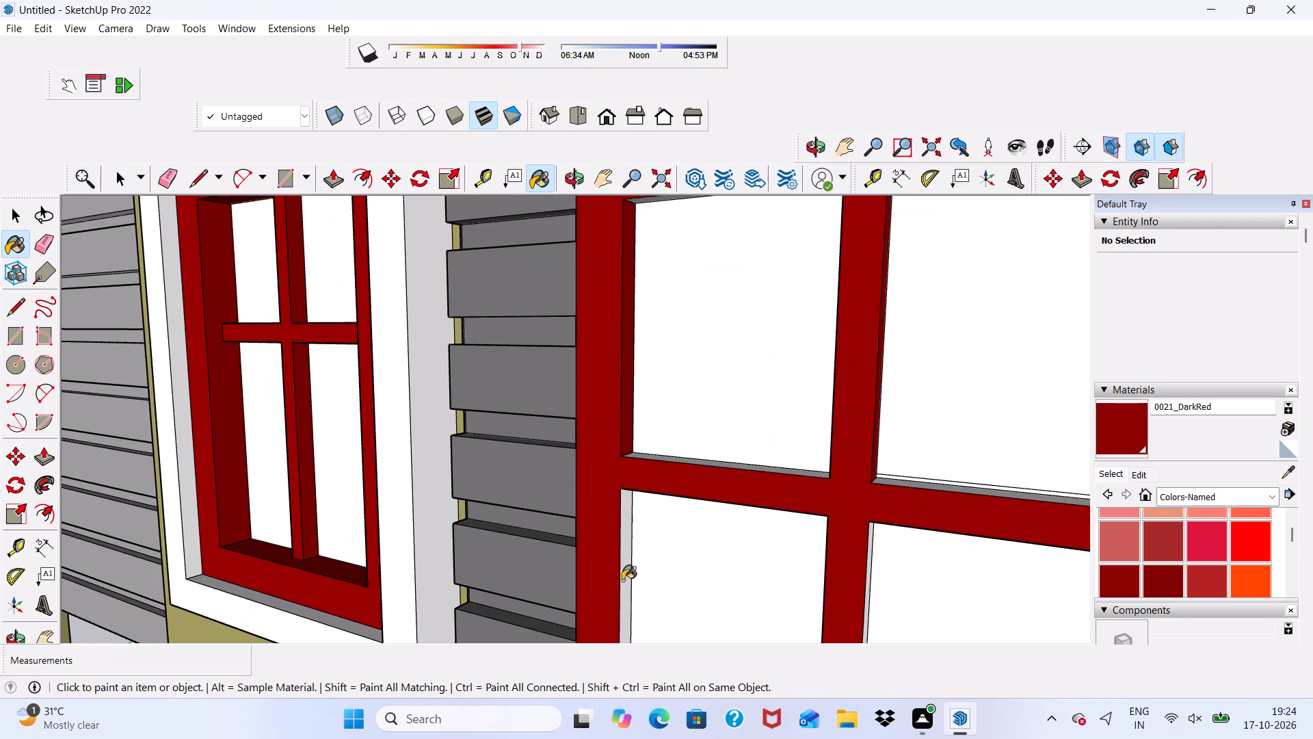
{"action": "left_click", "coordinate": [621, 552]}
{"action": "scroll", "coordinate": [676, 432], "scroll_direction": "up", "scroll_amount": 3}
{"action": "scroll", "coordinate": [676, 432], "scroll_direction": "down", "scroll_amount": 3}
{"action": "middle_click_drag", "start_coordinate": [676, 461], "coordinate": [681, 556]}
{"action": "scroll", "coordinate": [681, 556], "scroll_direction": "up", "scroll_amount": 2}
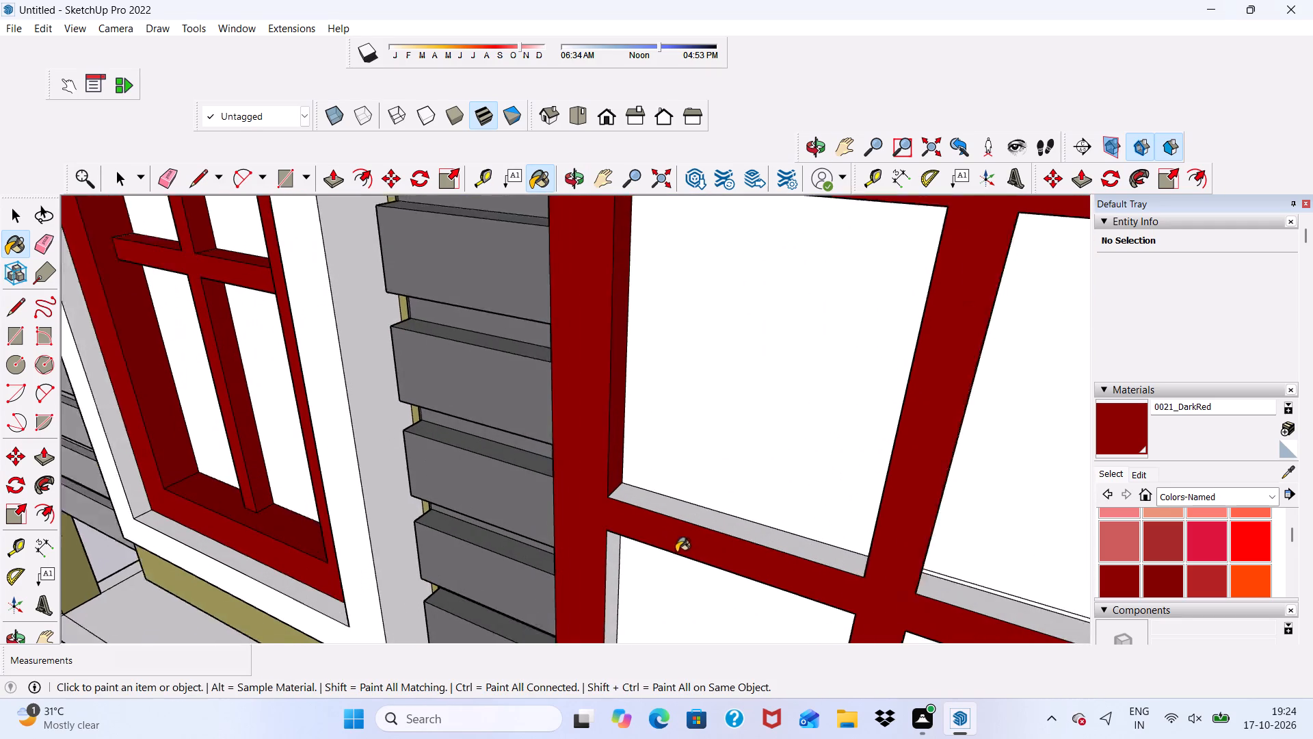
{"action": "scroll", "coordinate": [676, 552], "scroll_direction": "up", "scroll_amount": 2}
{"action": "left_click", "coordinate": [669, 502]}
{"action": "scroll", "coordinate": [570, 620], "scroll_direction": "up", "scroll_amount": 2}
{"action": "left_click", "coordinate": [602, 567]}
{"action": "scroll", "coordinate": [596, 460], "scroll_direction": "down", "scroll_amount": 5}
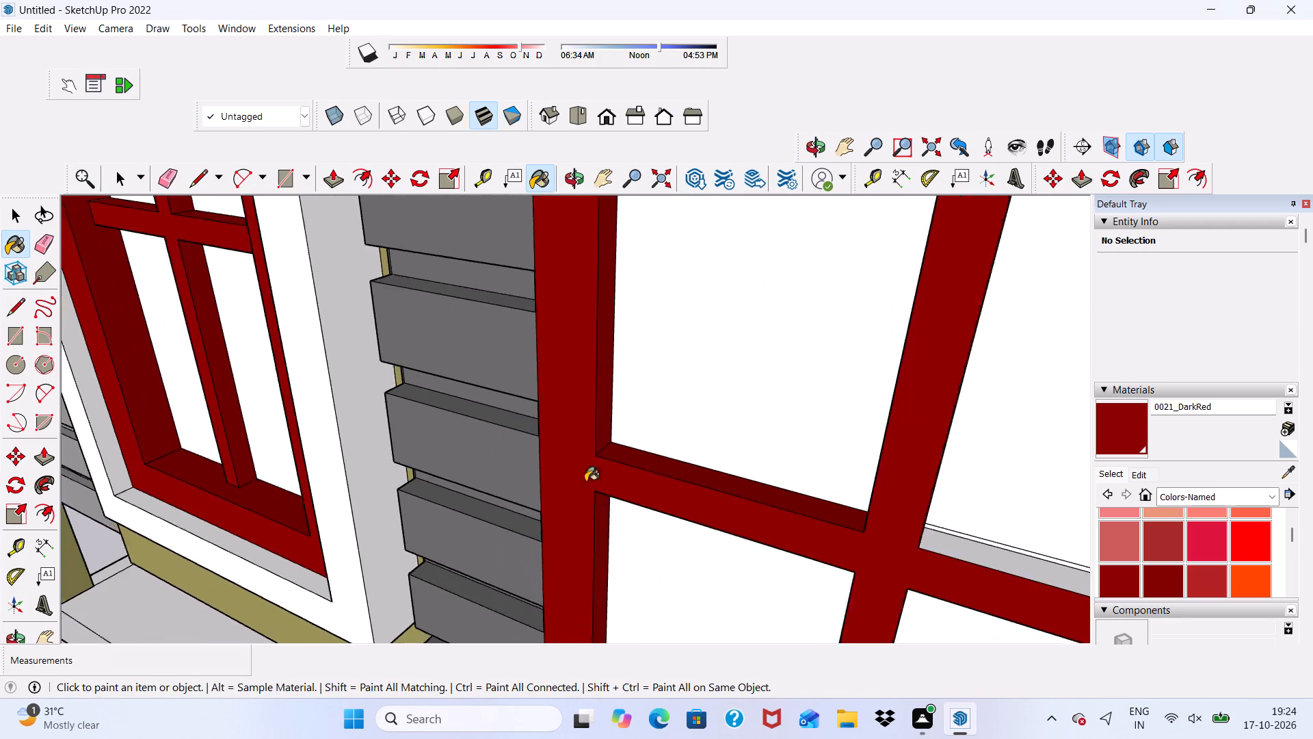
Paint the bottom and right inner edge faces of the siding window's lower-left opening 0021_DarkRed.
{"action": "scroll", "coordinate": [616, 436], "scroll_direction": "down", "scroll_amount": 5}
{"action": "middle_click_drag", "start_coordinate": [628, 533], "coordinate": [689, 521]}
{"action": "scroll", "coordinate": [690, 679], "scroll_direction": "up", "scroll_amount": 7}
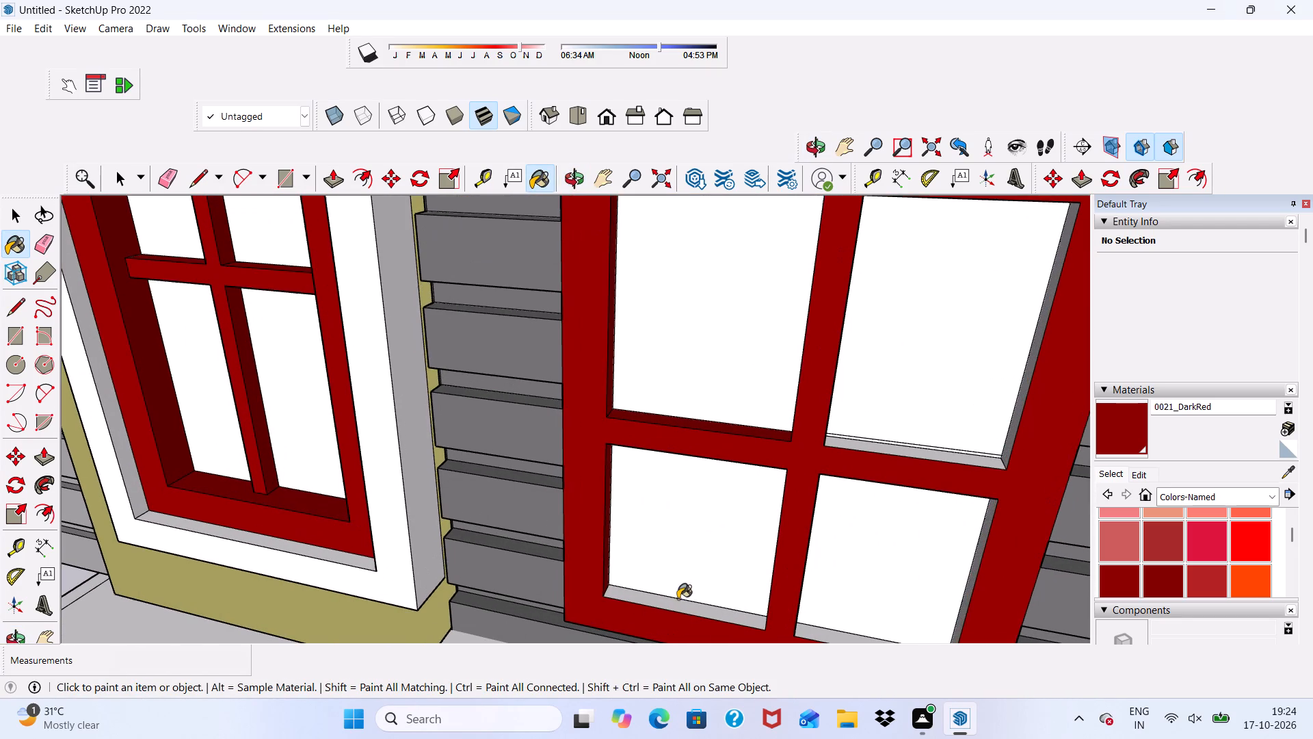
{"action": "left_click", "coordinate": [667, 610]}
{"action": "scroll", "coordinate": [667, 610], "scroll_direction": "down", "scroll_amount": 2}
{"action": "scroll", "coordinate": [667, 606], "scroll_direction": "up", "scroll_amount": 3}
{"action": "left_click", "coordinate": [667, 606]}
{"action": "scroll", "coordinate": [667, 606], "scroll_direction": "down", "scroll_amount": 2}
{"action": "middle_click_drag", "start_coordinate": [667, 606], "coordinate": [669, 606]}
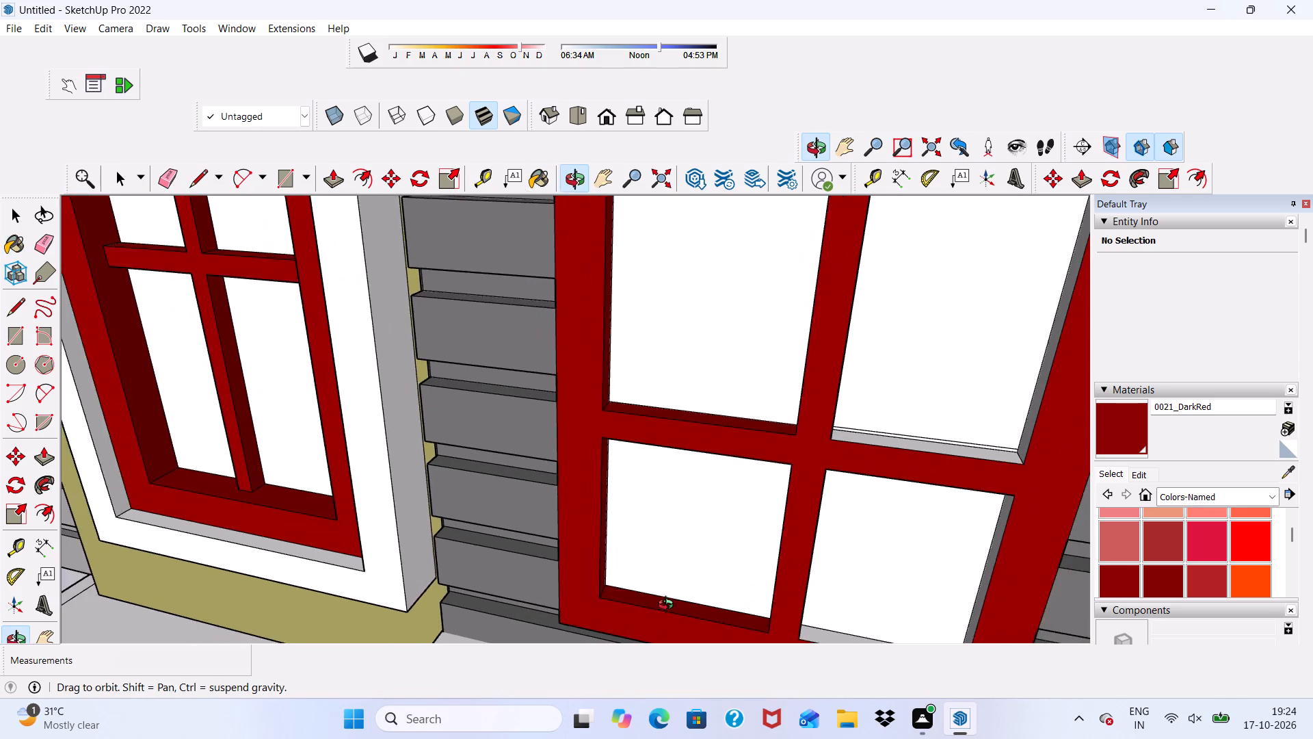
{"action": "middle_click_drag", "start_coordinate": [669, 606], "coordinate": [905, 567]}
{"action": "scroll", "coordinate": [845, 517], "scroll_direction": "up", "scroll_amount": 2}
{"action": "left_click", "coordinate": [760, 474]}
Paint the bottom and right inner edge faces of the siding window's lower-right opening 0021_DarkRed.
{"action": "scroll", "coordinate": [786, 500], "scroll_direction": "up", "scroll_amount": 3}
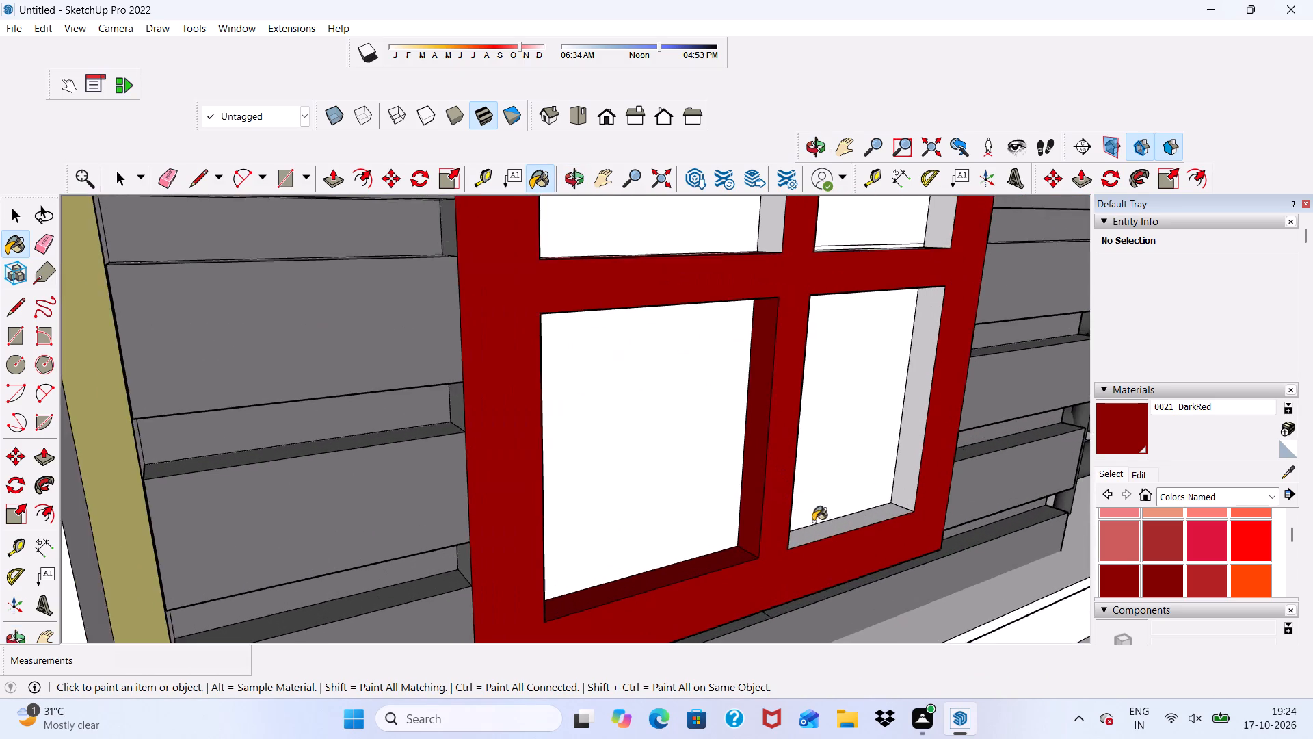
{"action": "scroll", "coordinate": [813, 521], "scroll_direction": "up", "scroll_amount": 3}
{"action": "left_click", "coordinate": [827, 531]}
{"action": "left_click", "coordinate": [944, 462]}
{"action": "scroll", "coordinate": [712, 586], "scroll_direction": "down", "scroll_amount": 5}
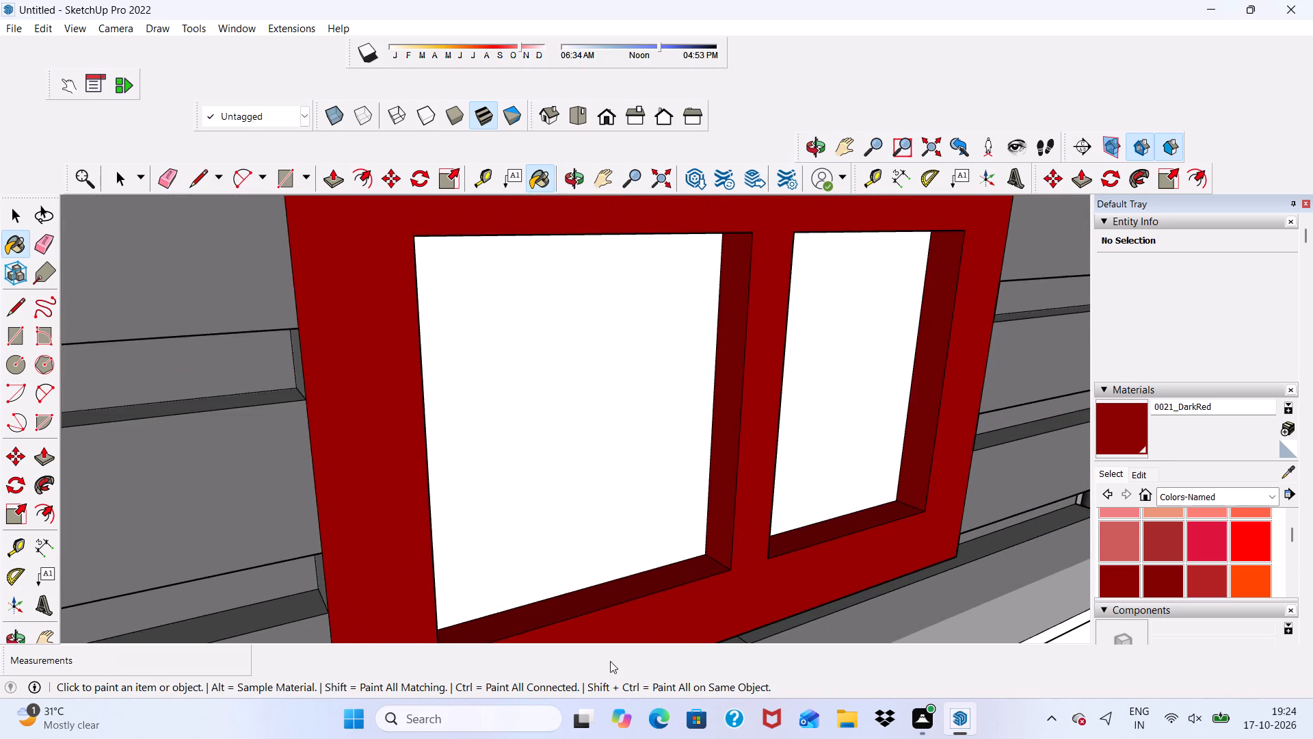
Paint the top inner edge faces of the siding window's two lower openings and the lower-right opening's left inner edge face 0021_DarkRed.
{"action": "scroll", "coordinate": [610, 661], "scroll_direction": "down", "scroll_amount": 6}
{"action": "scroll", "coordinate": [680, 661], "scroll_direction": "up", "scroll_amount": 1}
{"action": "scroll", "coordinate": [724, 518], "scroll_direction": "down", "scroll_amount": 1}
{"action": "middle_click_drag", "start_coordinate": [724, 518], "coordinate": [522, 190]}
{"action": "scroll", "coordinate": [499, 222], "scroll_direction": "up", "scroll_amount": 3}
{"action": "left_click", "coordinate": [475, 220]}
{"action": "scroll", "coordinate": [471, 252], "scroll_direction": "down", "scroll_amount": 9}
{"action": "scroll", "coordinate": [588, 297], "scroll_direction": "up", "scroll_amount": 5}
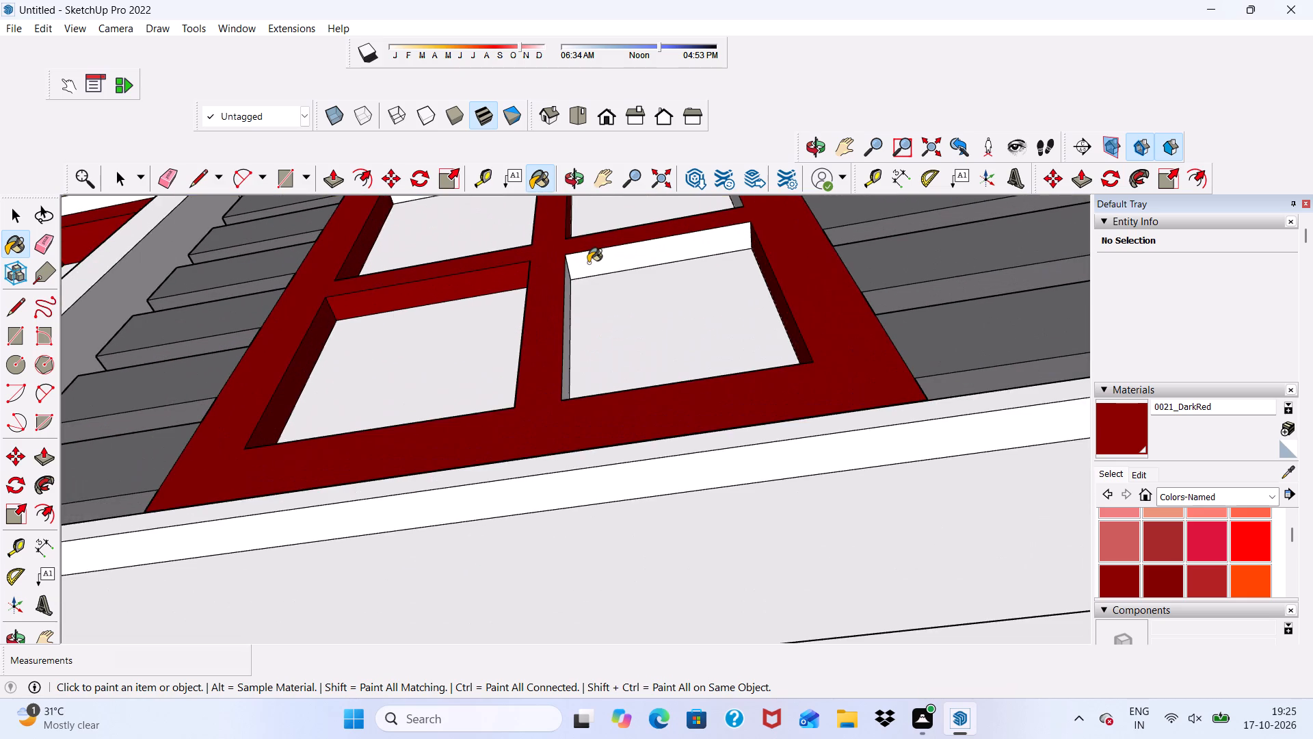
{"action": "left_click", "coordinate": [588, 256]}
{"action": "scroll", "coordinate": [563, 304], "scroll_direction": "up", "scroll_amount": 5}
{"action": "scroll", "coordinate": [566, 325], "scroll_direction": "down", "scroll_amount": 1}
{"action": "scroll", "coordinate": [574, 340], "scroll_direction": "up", "scroll_amount": 3}
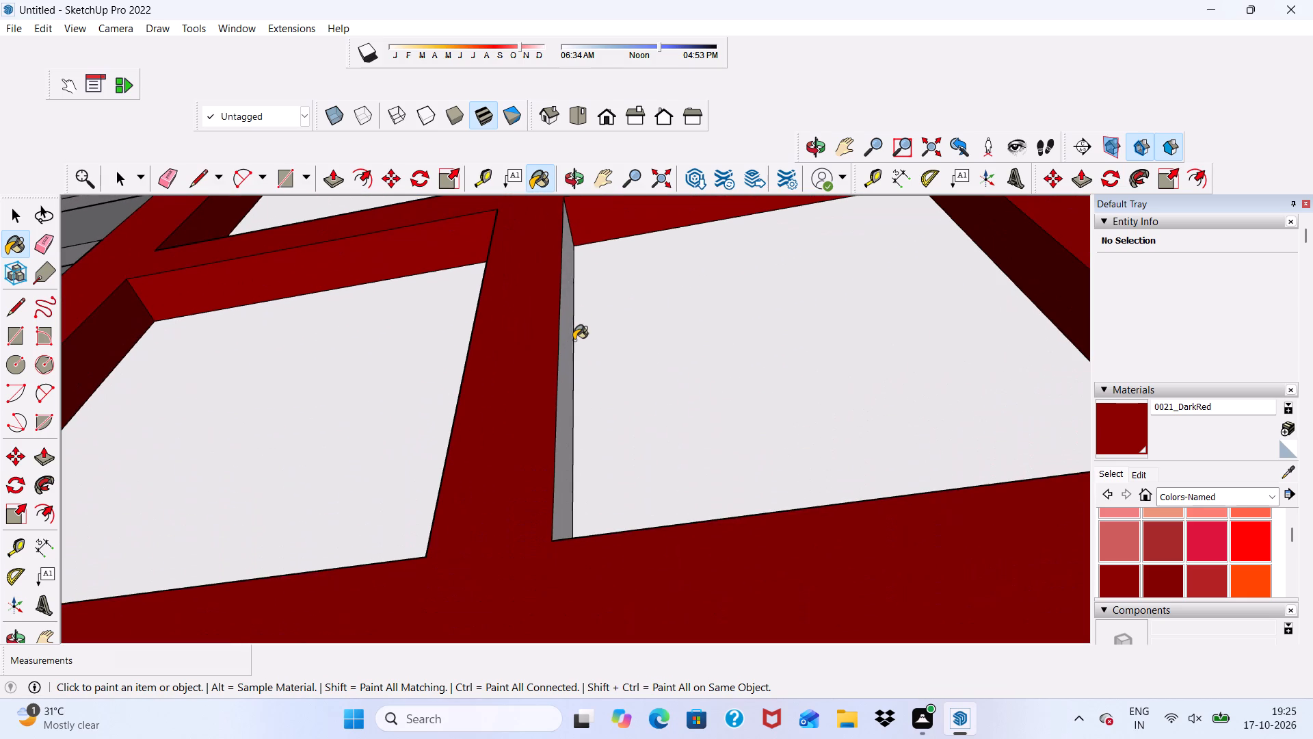
{"action": "left_click", "coordinate": [567, 353]}
Paint the right inner edge faces of the siding window's two upper openings 0021_DarkRed.
{"action": "scroll", "coordinate": [561, 359], "scroll_direction": "down", "scroll_amount": 2}
{"action": "middle_click_drag", "start_coordinate": [526, 377], "coordinate": [698, 561]}
{"action": "scroll", "coordinate": [628, 554], "scroll_direction": "down", "scroll_amount": 2}
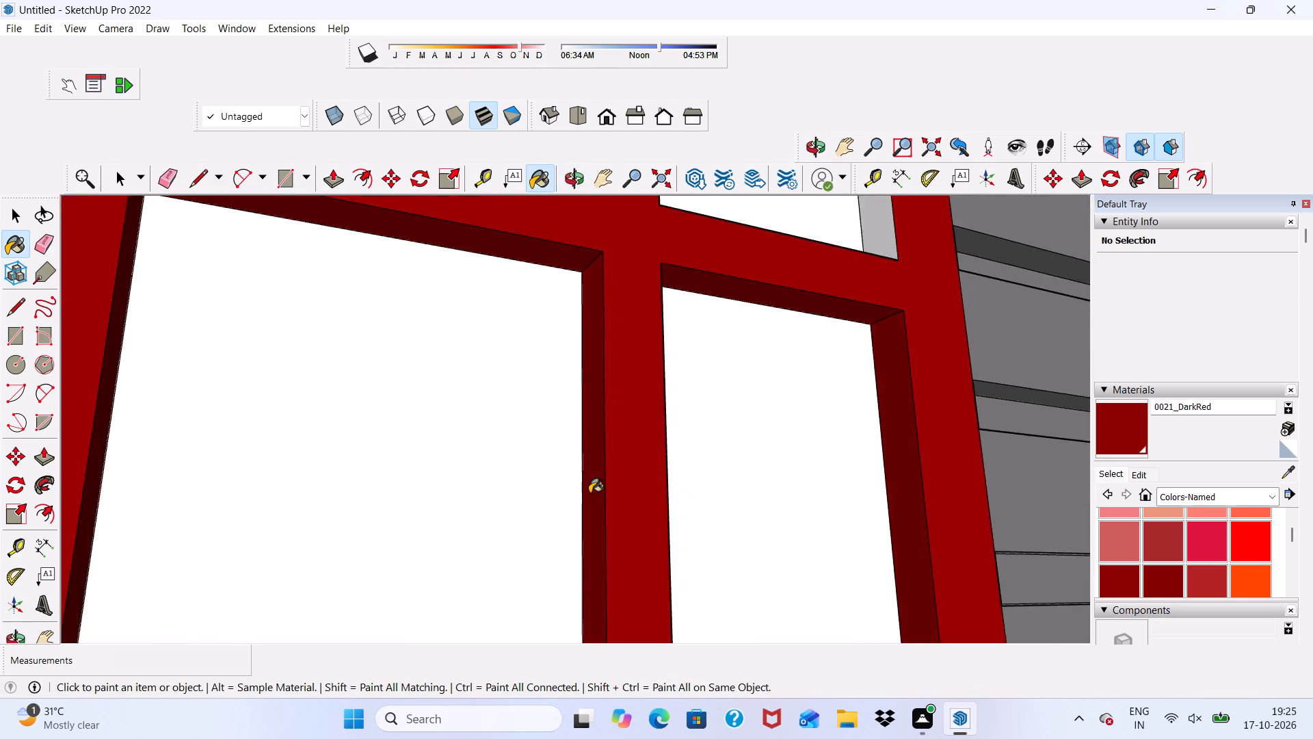
{"action": "scroll", "coordinate": [589, 493], "scroll_direction": "down", "scroll_amount": 11}
{"action": "scroll", "coordinate": [573, 322], "scroll_direction": "up", "scroll_amount": 8}
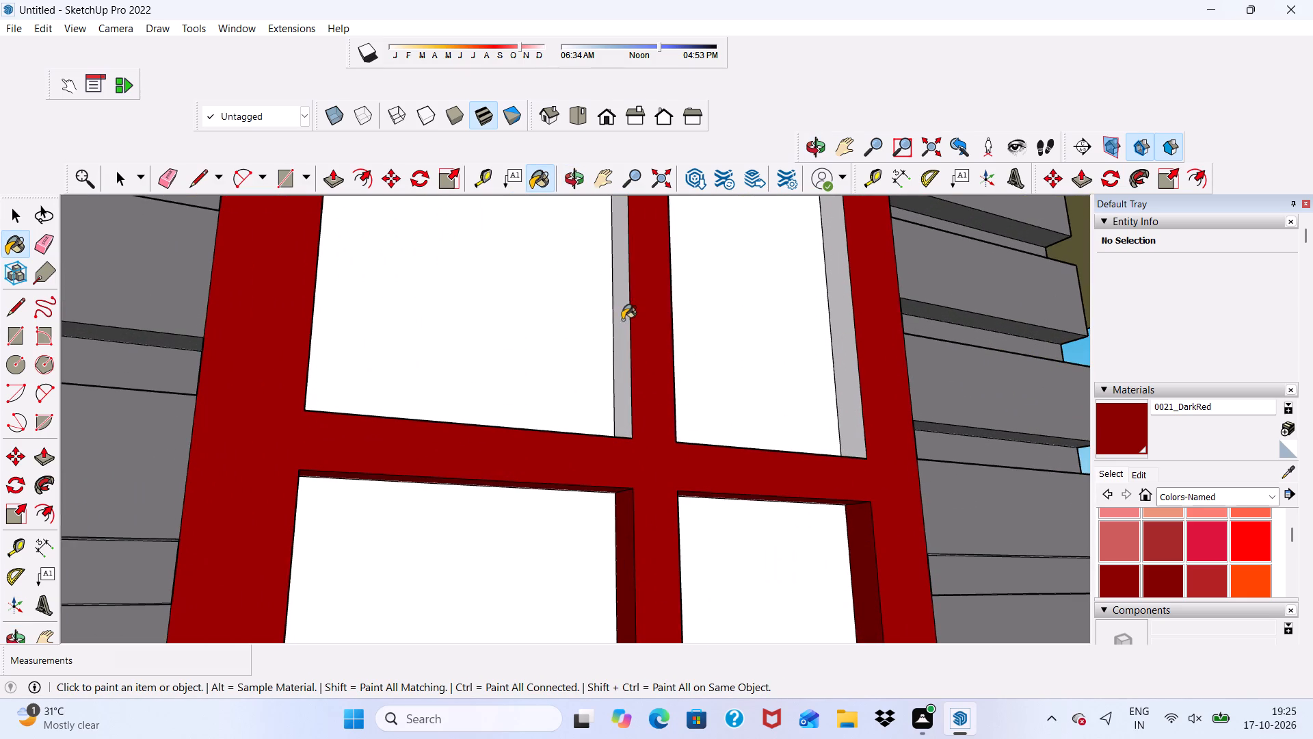
{"action": "left_click", "coordinate": [625, 323]}
{"action": "left_click", "coordinate": [853, 402]}
Paint the bottom inner edge face of the siding window's upper-right opening 0021_DarkRed.
{"action": "middle_click_drag", "start_coordinate": [834, 412], "coordinate": [771, 667]}
{"action": "left_click", "coordinate": [683, 523]}
{"action": "scroll", "coordinate": [639, 497], "scroll_direction": "down", "scroll_amount": 6}
{"action": "scroll", "coordinate": [680, 519], "scroll_direction": "up", "scroll_amount": 5}
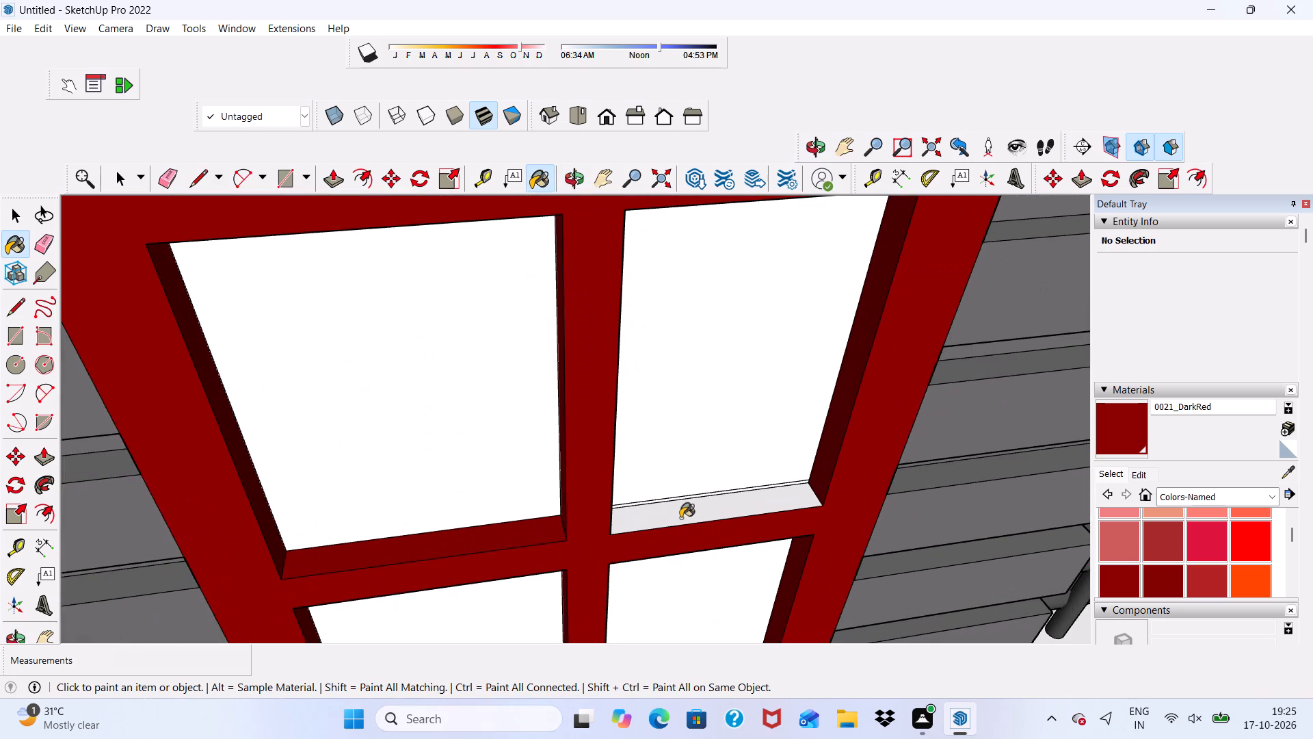
{"action": "left_click", "coordinate": [680, 510]}
Paint the top inner edge faces of the siding window's two upper openings 0021_DarkRed.
{"action": "scroll", "coordinate": [671, 523], "scroll_direction": "down", "scroll_amount": 8}
{"action": "middle_click_drag", "start_coordinate": [644, 530], "coordinate": [613, 197]}
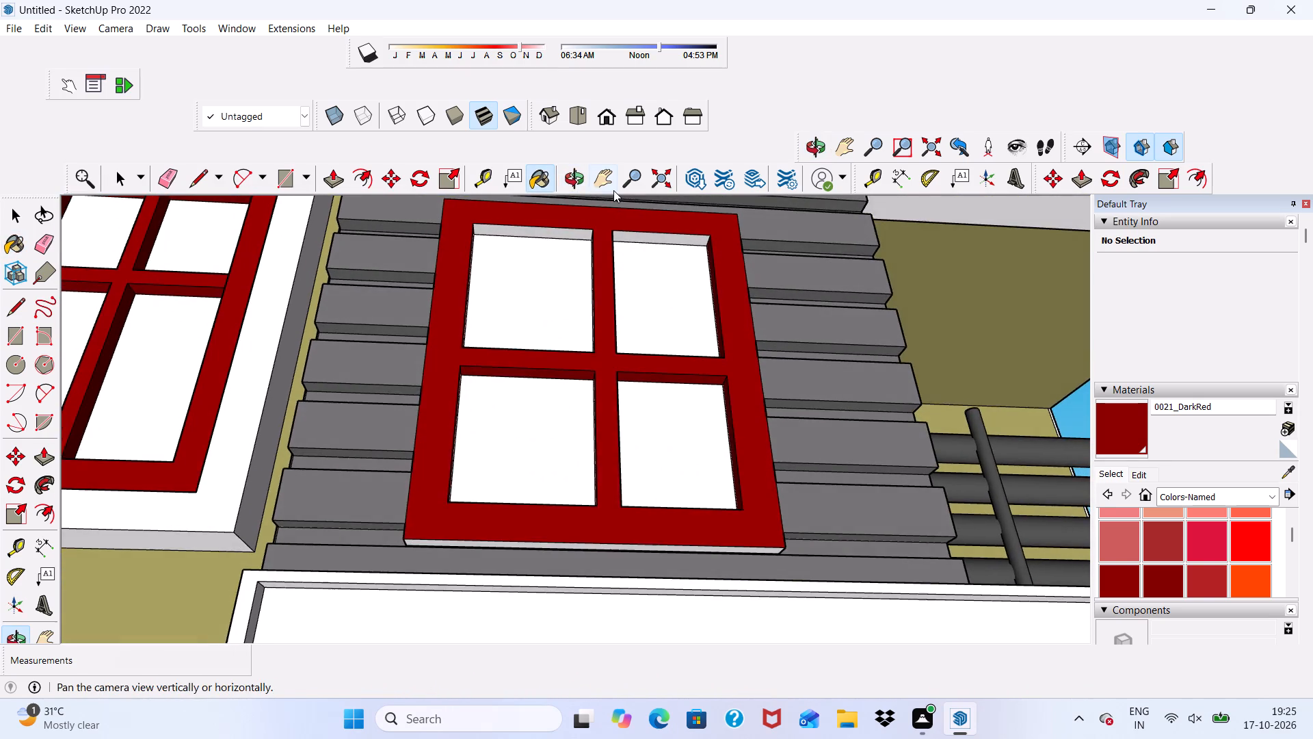
{"action": "scroll", "coordinate": [613, 190], "scroll_direction": "up", "scroll_amount": 13}
{"action": "left_click", "coordinate": [643, 235]}
{"action": "scroll", "coordinate": [501, 250], "scroll_direction": "up", "scroll_amount": 1}
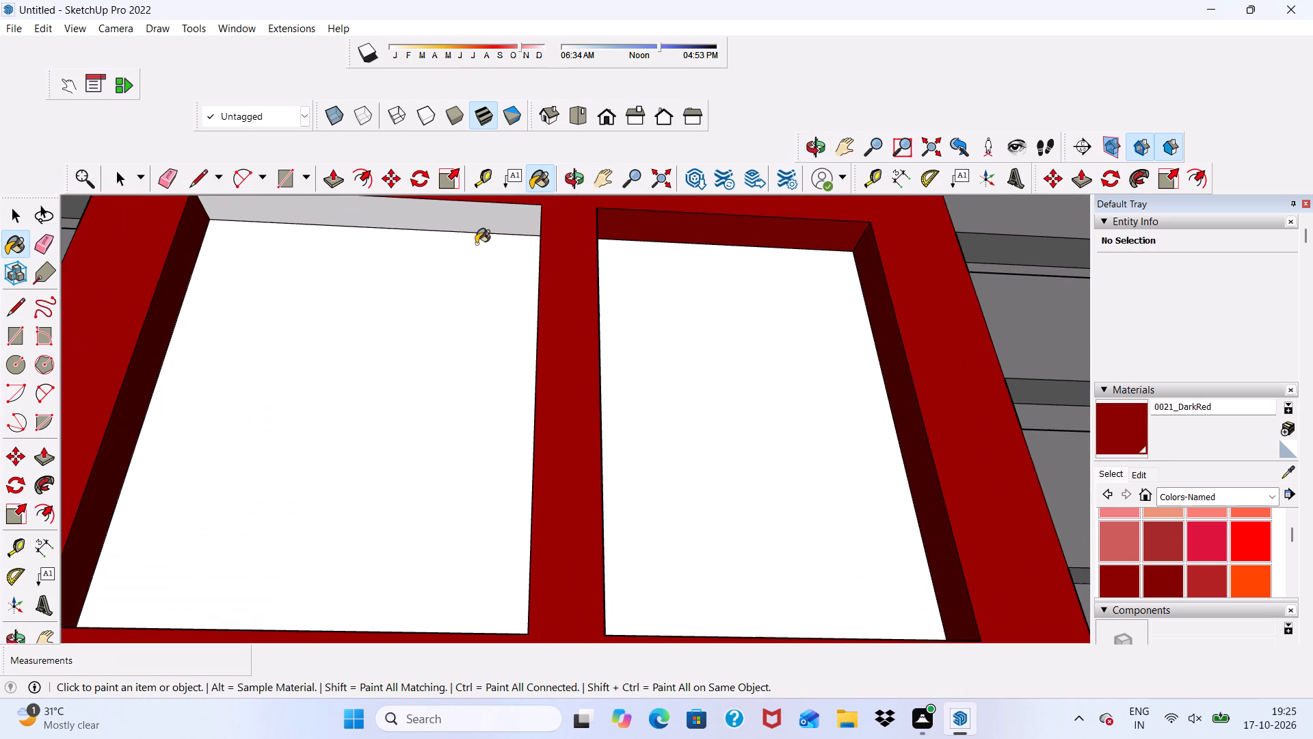
{"action": "left_click", "coordinate": [476, 216]}
Paint the front face of the siding window's frame and grid on the floor above 0021_DarkRed.
{"action": "scroll", "coordinate": [479, 366], "scroll_direction": "down", "scroll_amount": 2}
{"action": "middle_click_drag", "start_coordinate": [488, 396], "coordinate": [568, 584]}
{"action": "scroll", "coordinate": [626, 621], "scroll_direction": "up", "scroll_amount": 1}
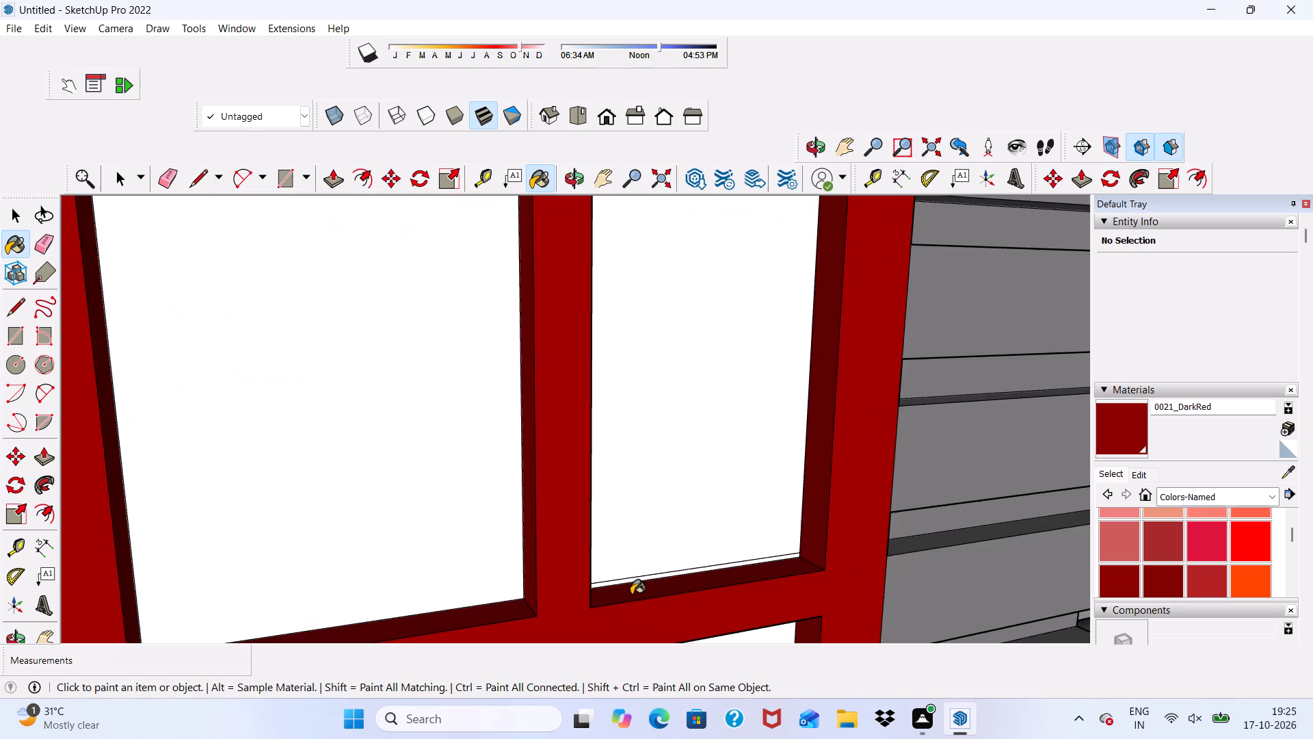
{"action": "scroll", "coordinate": [533, 441], "scroll_direction": "down", "scroll_amount": 20}
{"action": "scroll", "coordinate": [533, 441], "scroll_direction": "down", "scroll_amount": 11}
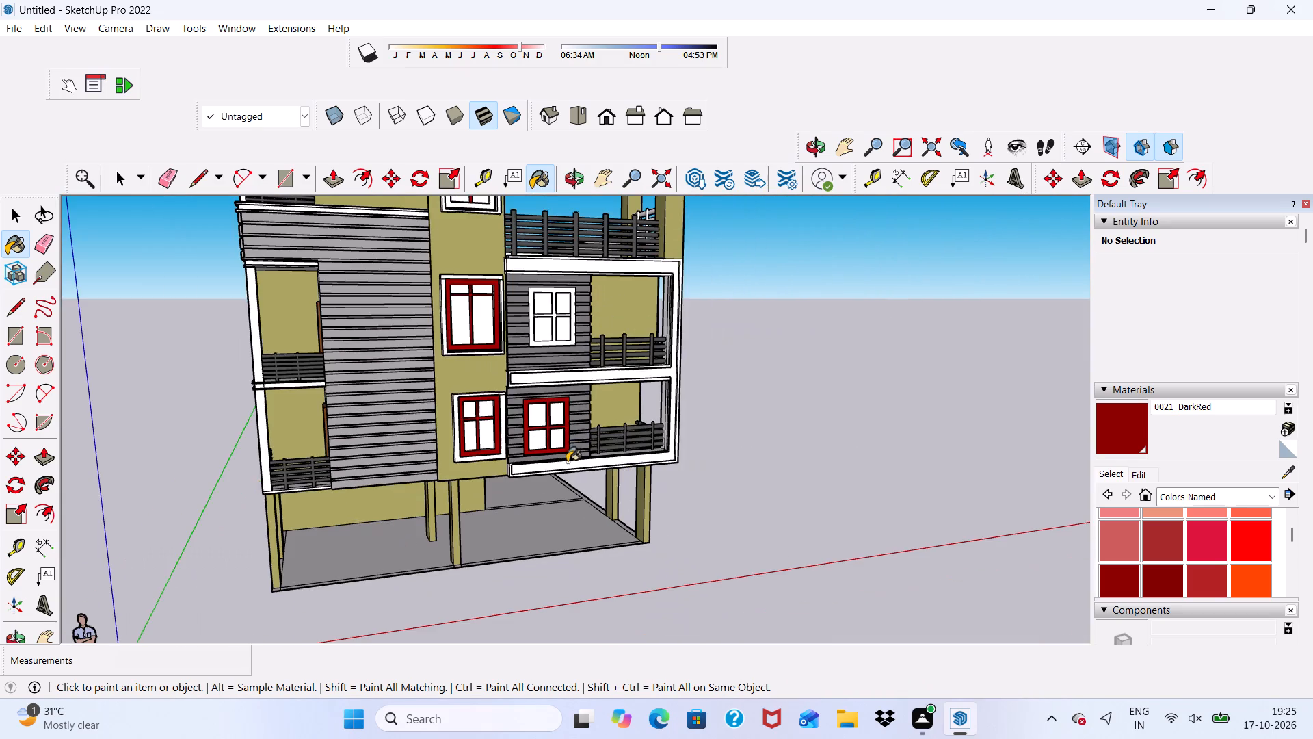
{"action": "scroll", "coordinate": [591, 265], "scroll_direction": "up", "scroll_amount": 6}
{"action": "scroll", "coordinate": [533, 310], "scroll_direction": "up", "scroll_amount": 10}
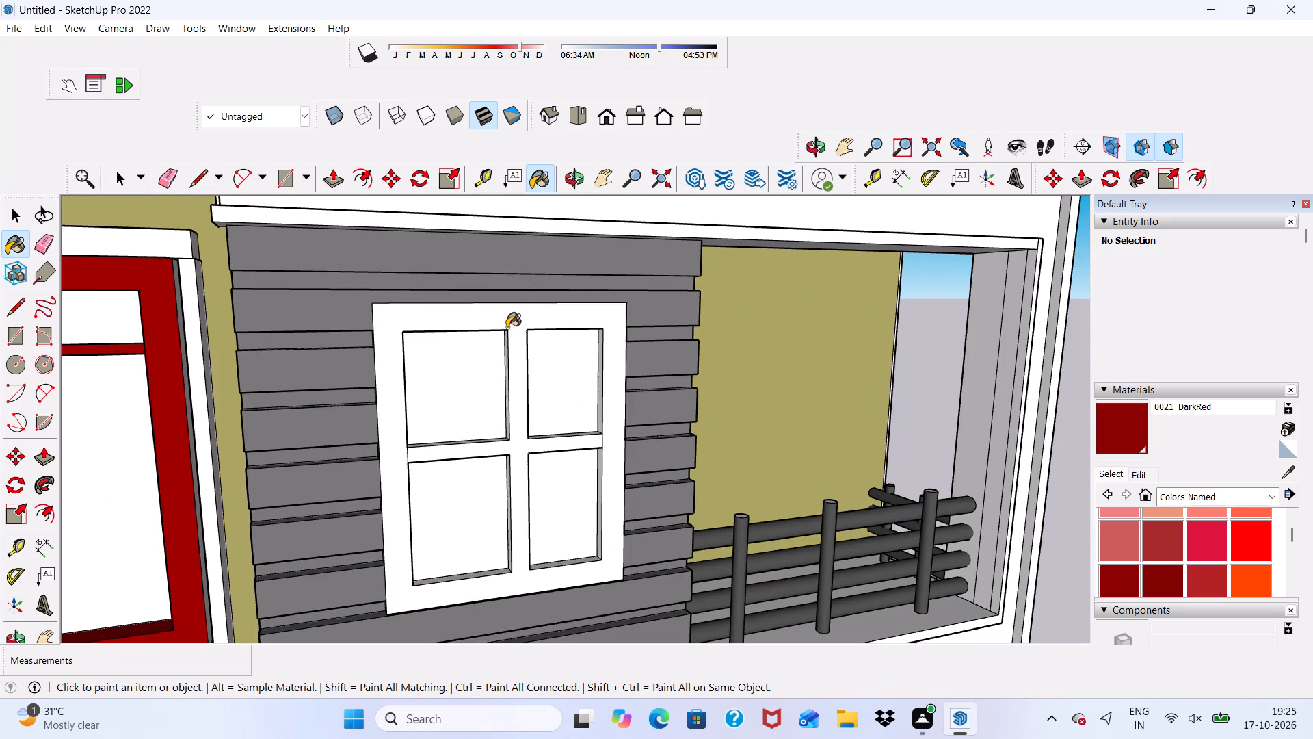
{"action": "left_click", "coordinate": [507, 328]}
Paint the left and bottom inner edge faces of this siding window's upper-left opening 0021_DarkRed.
{"action": "scroll", "coordinate": [549, 393], "scroll_direction": "up", "scroll_amount": 3}
{"action": "middle_click_drag", "start_coordinate": [549, 393], "coordinate": [371, 439]}
{"action": "scroll", "coordinate": [341, 439], "scroll_direction": "up", "scroll_amount": 8}
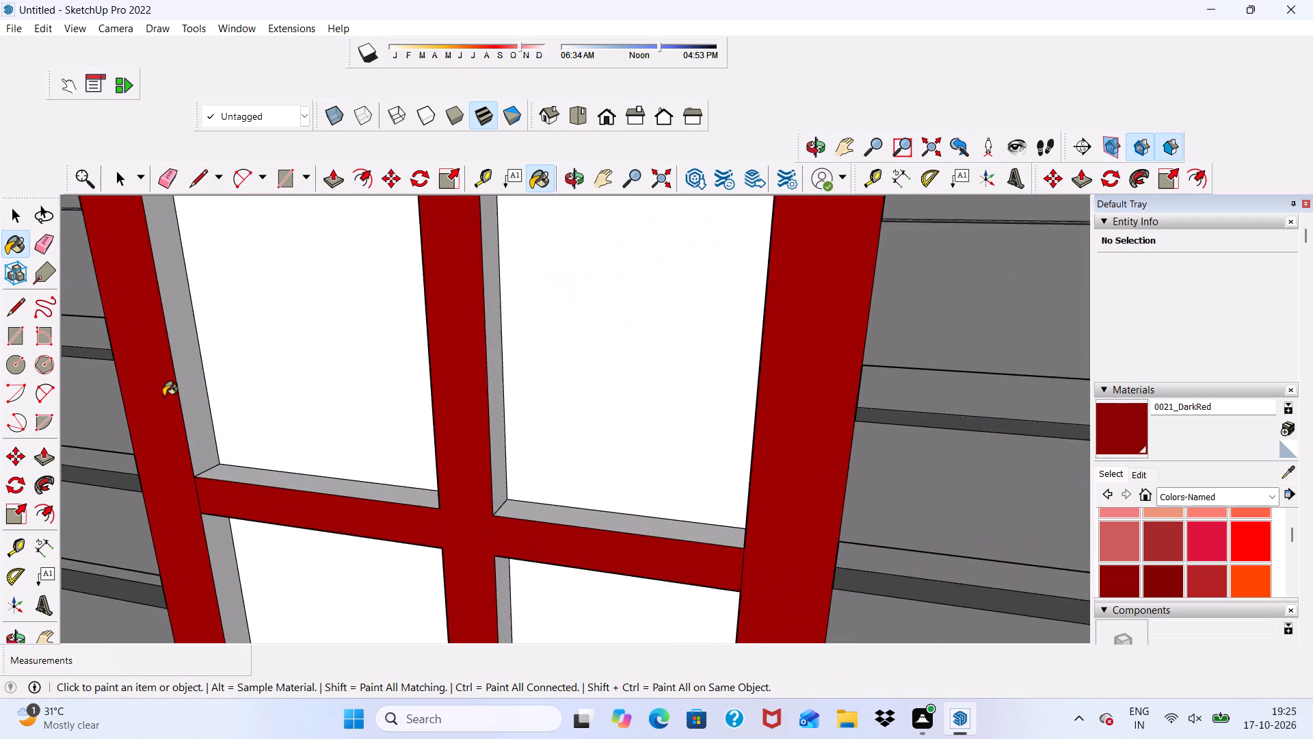
{"action": "scroll", "coordinate": [163, 396], "scroll_direction": "up", "scroll_amount": 5}
{"action": "left_click", "coordinate": [181, 348]}
{"action": "left_click", "coordinate": [277, 523]}
Paint the upper-left opening's right inner edge face and the upper-right opening's bottom and right inner edge faces 0021_DarkRed.
{"action": "scroll", "coordinate": [288, 449], "scroll_direction": "down", "scroll_amount": 4}
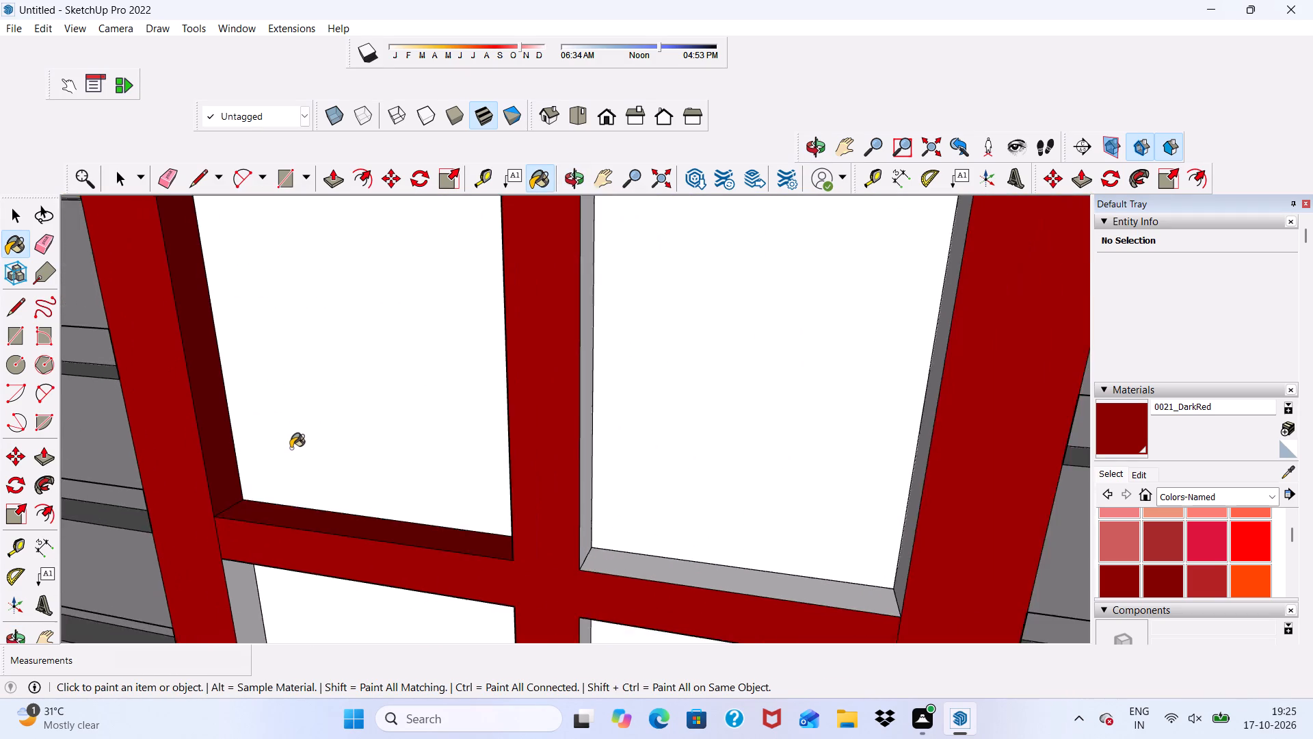
{"action": "middle_click_drag", "start_coordinate": [291, 448], "coordinate": [561, 449]}
{"action": "scroll", "coordinate": [536, 448], "scroll_direction": "down", "scroll_amount": 1}
{"action": "left_click", "coordinate": [536, 448]}
{"action": "scroll", "coordinate": [602, 543], "scroll_direction": "up", "scroll_amount": 4}
{"action": "left_click", "coordinate": [612, 527]}
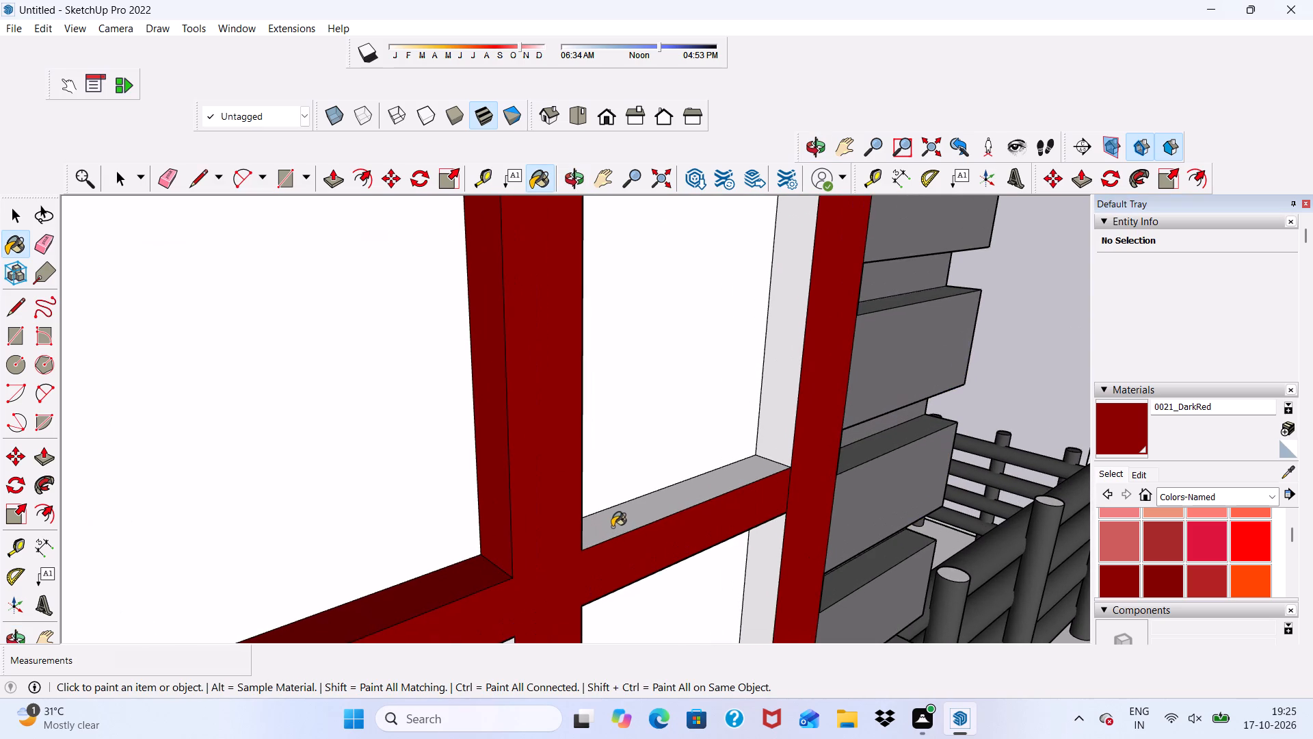
{"action": "left_click", "coordinate": [787, 391]}
Paint the left inner edge faces of the siding window's upper-right and lower-right openings 0021_DarkRed.
{"action": "scroll", "coordinate": [486, 386], "scroll_direction": "down", "scroll_amount": 5}
{"action": "middle_click_drag", "start_coordinate": [546, 439], "coordinate": [445, 448]}
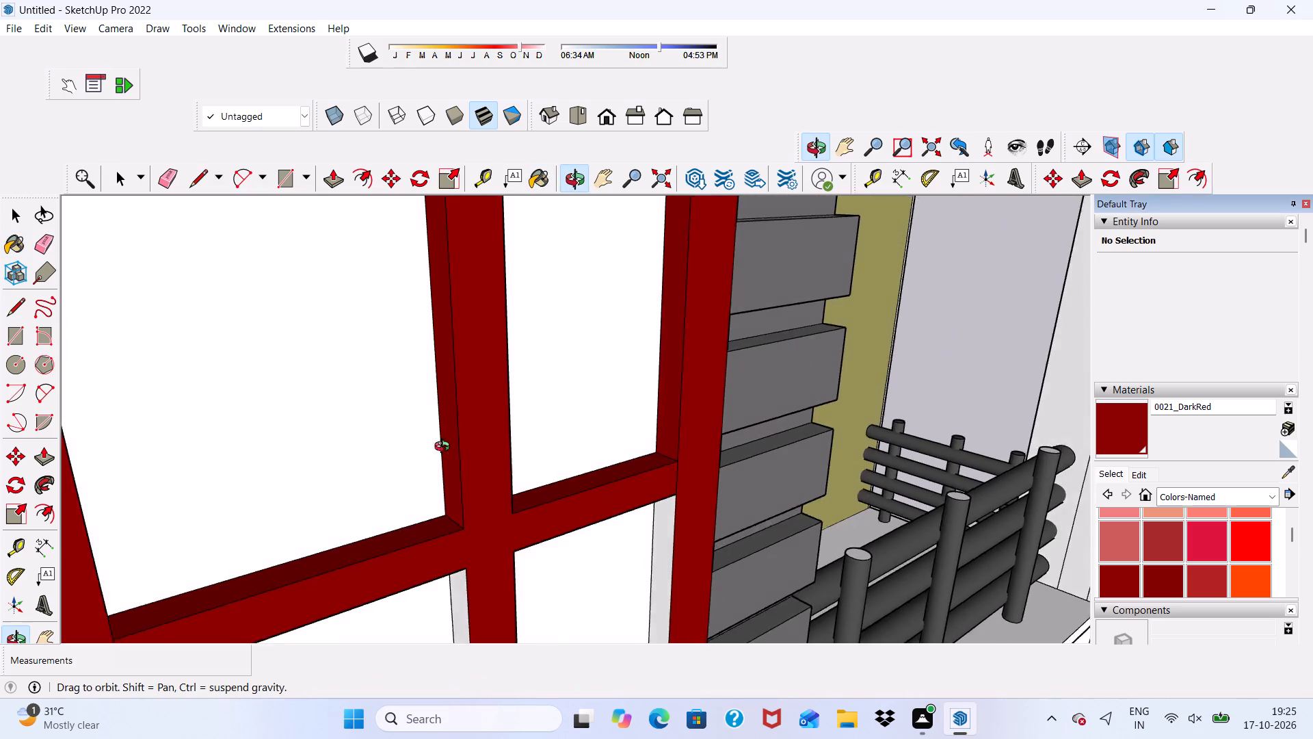
{"action": "middle_click_drag", "start_coordinate": [445, 448], "coordinate": [178, 463]}
{"action": "scroll", "coordinate": [235, 361], "scroll_direction": "up", "scroll_amount": 3}
{"action": "left_click", "coordinate": [397, 325]}
{"action": "scroll", "coordinate": [401, 510], "scroll_direction": "up", "scroll_amount": 1}
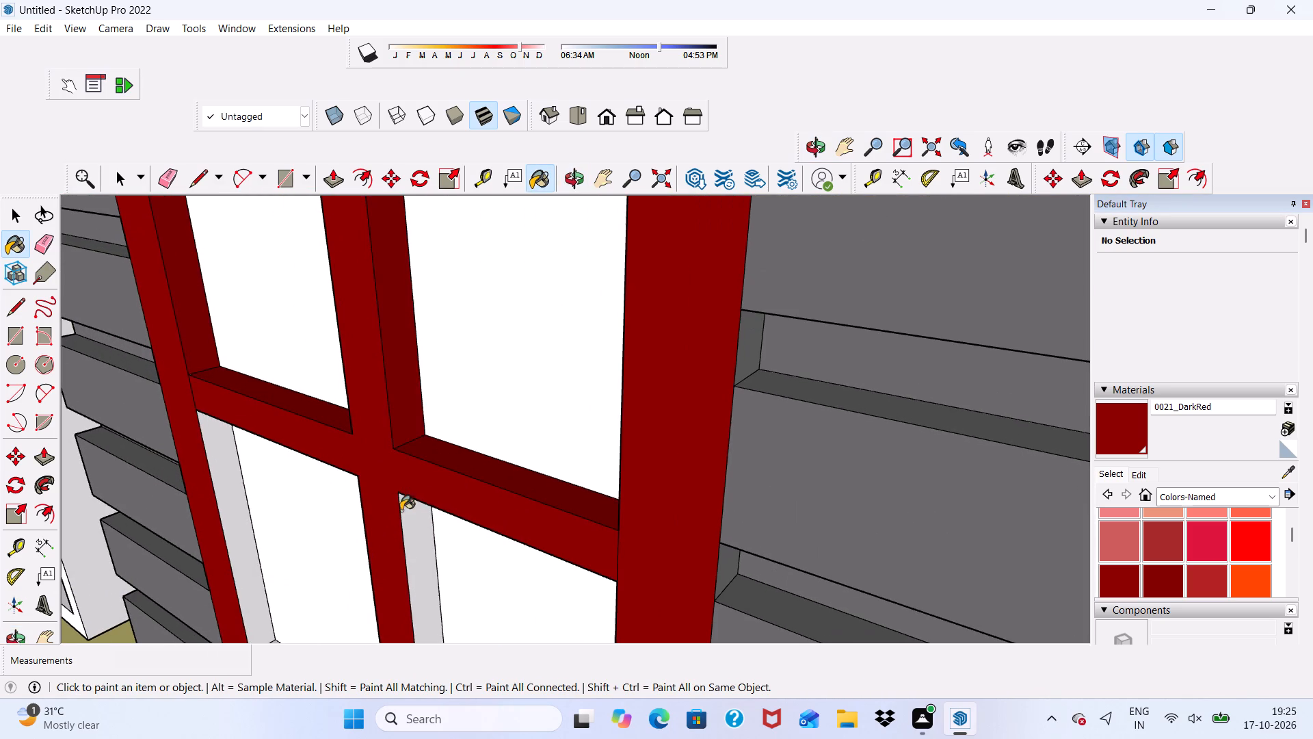
{"action": "left_click", "coordinate": [421, 554]}
Paint the right inner edge faces of the siding window's two lower openings 0021_DarkRed.
{"action": "scroll", "coordinate": [286, 304], "scroll_direction": "down", "scroll_amount": 5}
{"action": "middle_click_drag", "start_coordinate": [289, 387], "coordinate": [628, 305]}
{"action": "scroll", "coordinate": [778, 478], "scroll_direction": "up", "scroll_amount": 2}
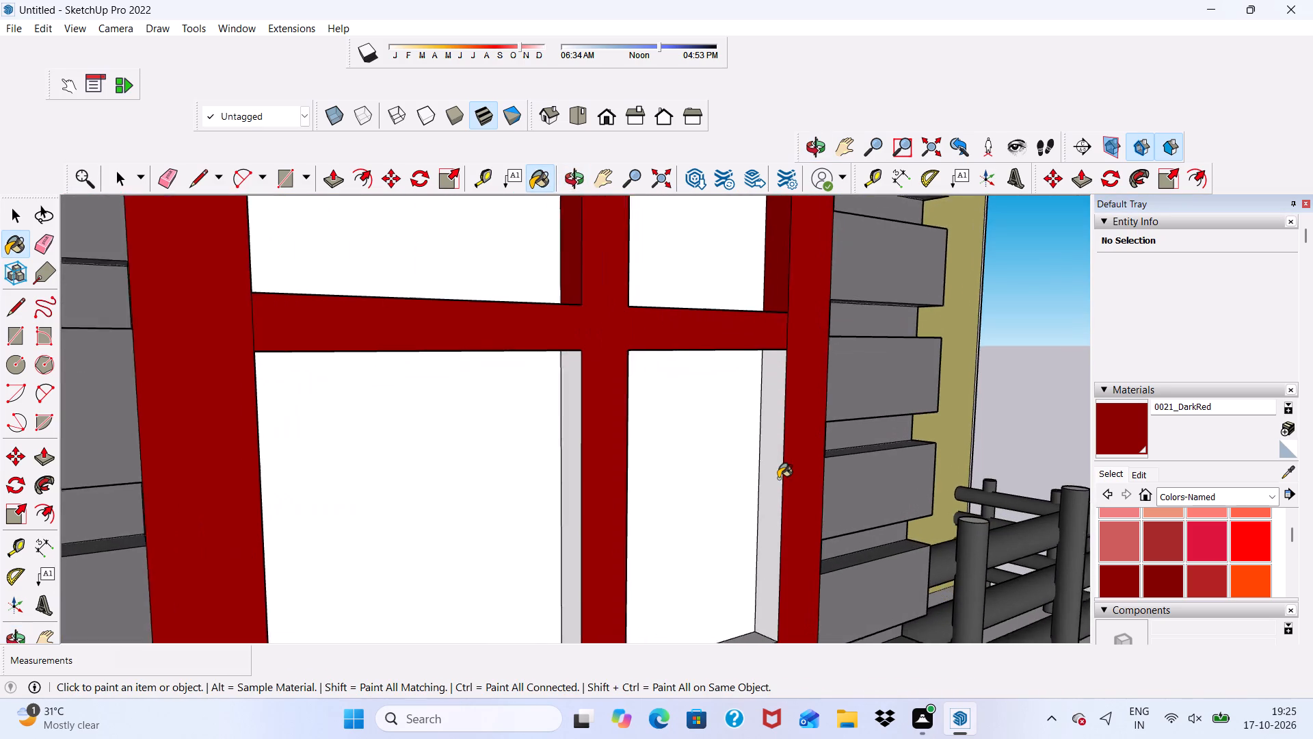
{"action": "scroll", "coordinate": [778, 478], "scroll_direction": "up", "scroll_amount": 1}
{"action": "left_click", "coordinate": [777, 470]}
{"action": "left_click", "coordinate": [545, 424]}
Paint the bottom inner edge faces of the siding window's two lower openings 0021_DarkRed.
{"action": "scroll", "coordinate": [512, 263], "scroll_direction": "down", "scroll_amount": 6}
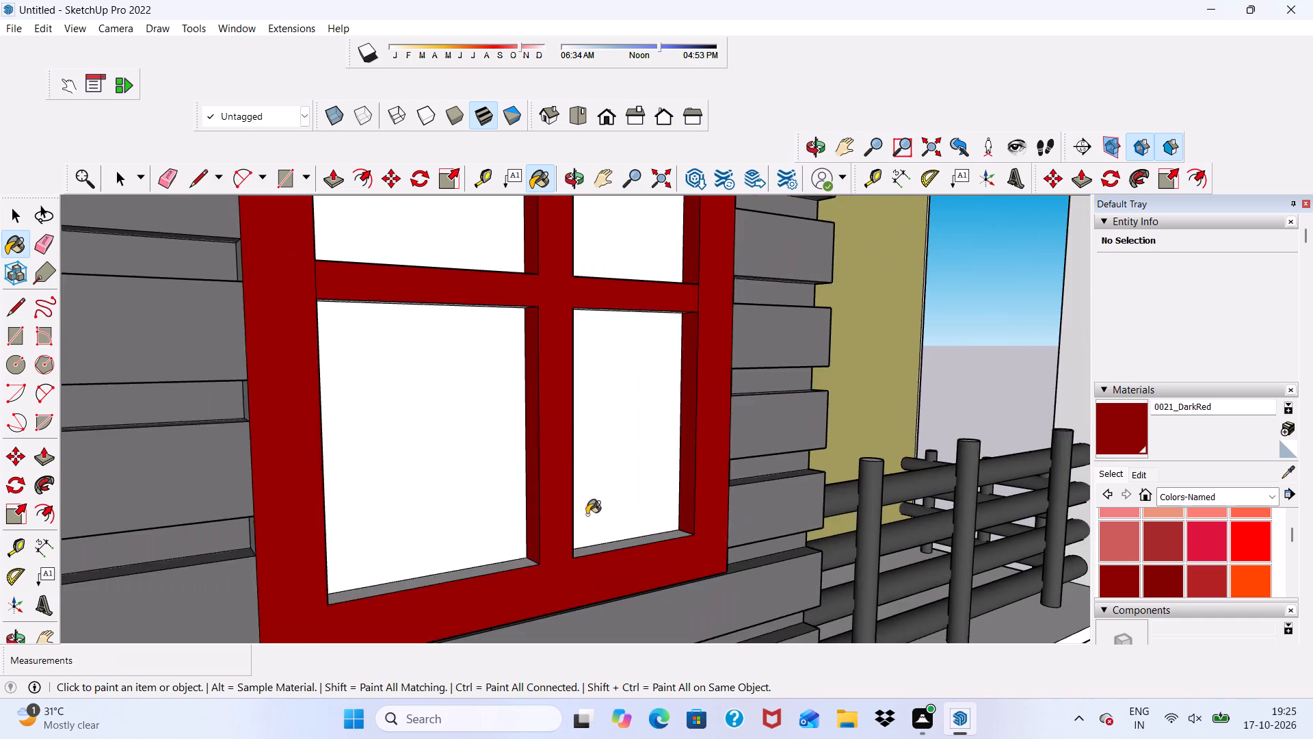
{"action": "scroll", "coordinate": [605, 562], "scroll_direction": "up", "scroll_amount": 7}
{"action": "left_click", "coordinate": [603, 506]}
{"action": "scroll", "coordinate": [470, 544], "scroll_direction": "up", "scroll_amount": 2}
{"action": "left_click", "coordinate": [406, 536]}
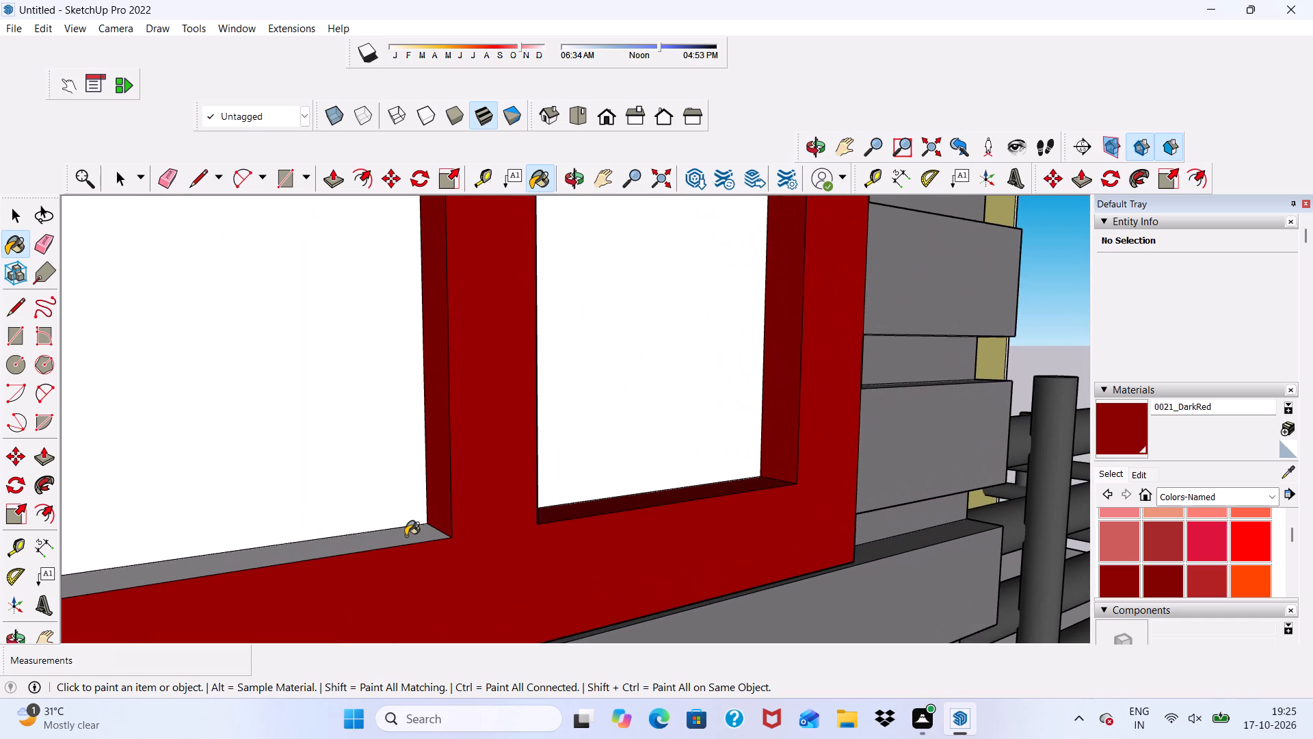
Paint the left inner edge face of the siding window's lower-left opening 0021_DarkRed.
{"action": "scroll", "coordinate": [402, 499], "scroll_direction": "down", "scroll_amount": 10}
{"action": "middle_click_drag", "start_coordinate": [592, 503], "coordinate": [302, 552]}
{"action": "scroll", "coordinate": [197, 409], "scroll_direction": "up", "scroll_amount": 4}
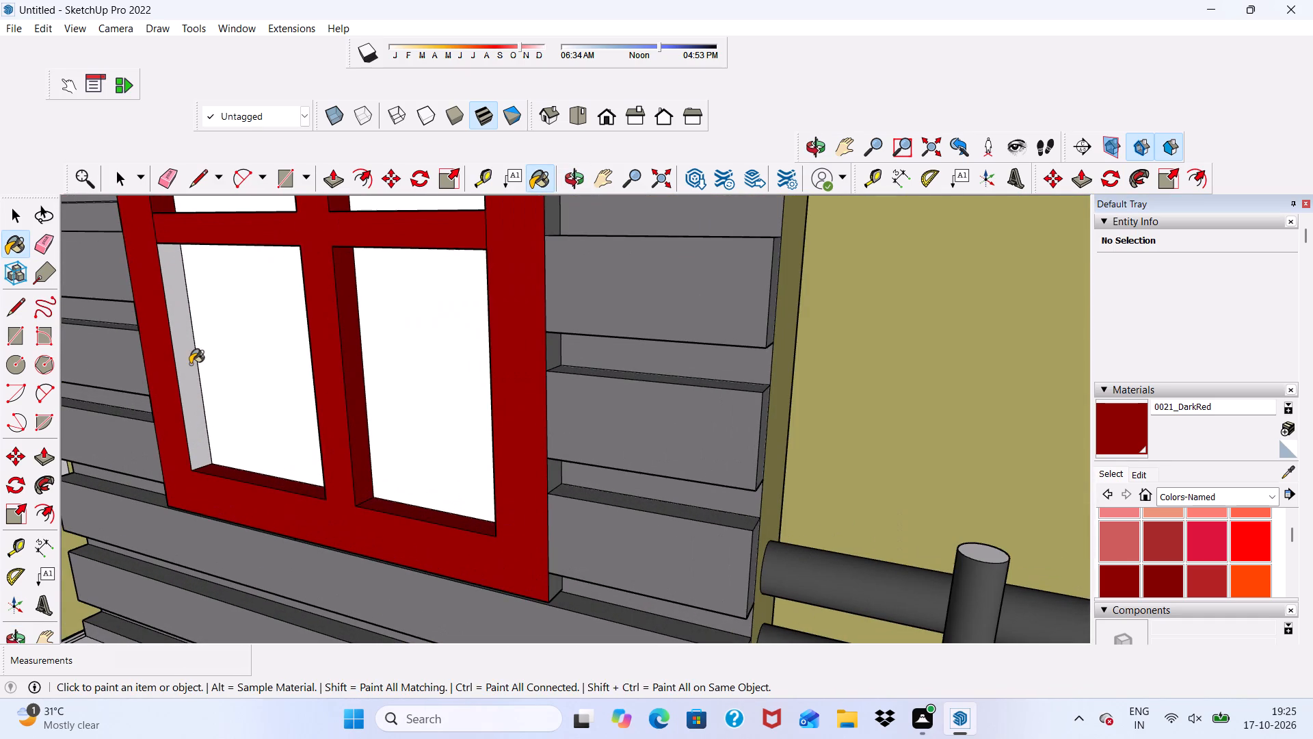
{"action": "left_click", "coordinate": [183, 359]}
Paint the front face of the inner frame around the top-floor grid window 0021_DarkRed.
{"action": "scroll", "coordinate": [209, 414], "scroll_direction": "down", "scroll_amount": 9}
{"action": "scroll", "coordinate": [393, 444], "scroll_direction": "down", "scroll_amount": 6}
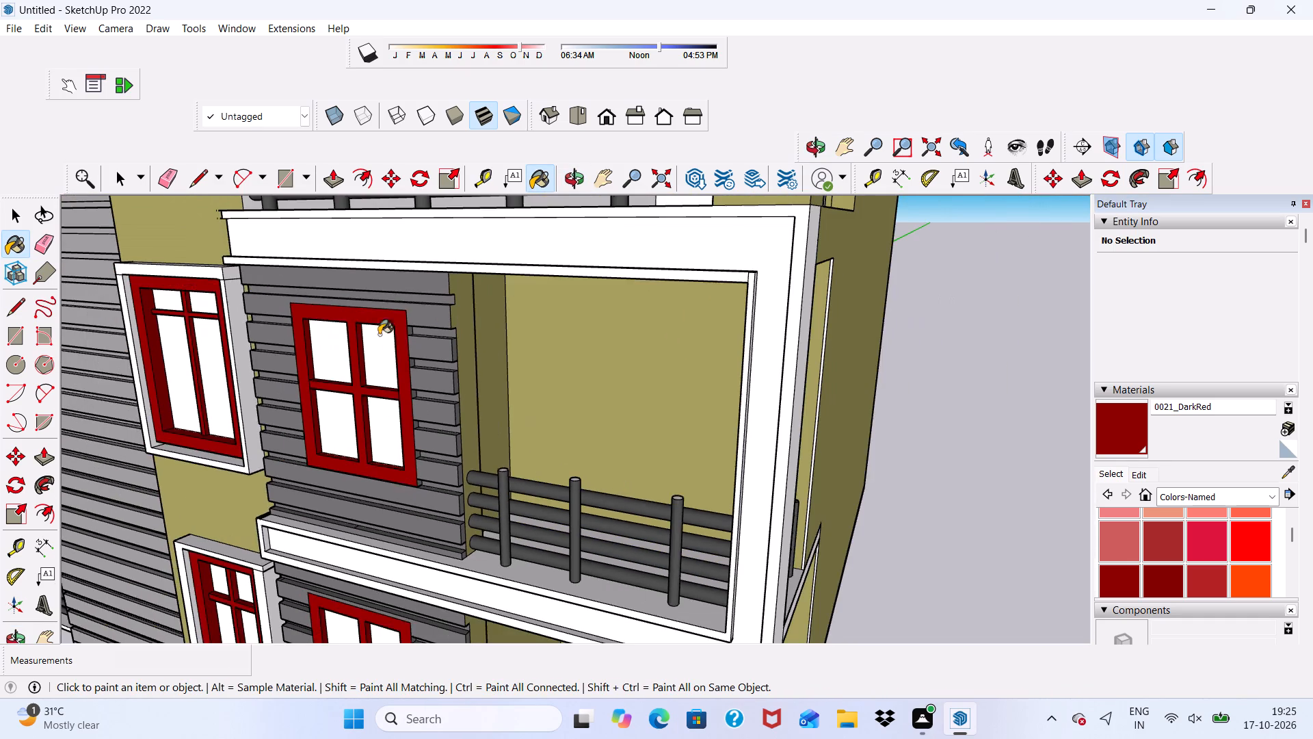
{"action": "scroll", "coordinate": [379, 335], "scroll_direction": "up", "scroll_amount": 1}
{"action": "scroll", "coordinate": [369, 357], "scroll_direction": "down", "scroll_amount": 10}
{"action": "scroll", "coordinate": [439, 421], "scroll_direction": "down", "scroll_amount": 5}
{"action": "middle_click_drag", "start_coordinate": [434, 446], "coordinate": [717, 386]}
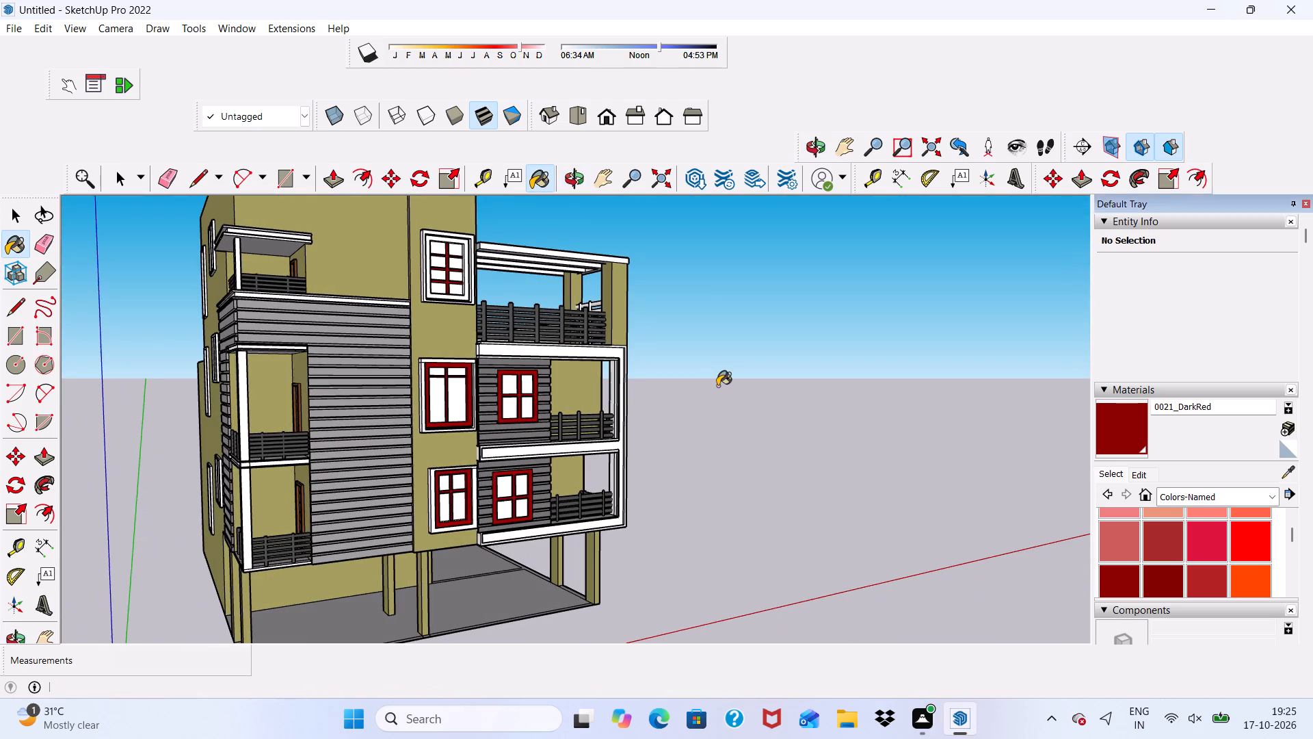
{"action": "scroll", "coordinate": [438, 322], "scroll_direction": "up", "scroll_amount": 5}
{"action": "scroll", "coordinate": [438, 235], "scroll_direction": "up", "scroll_amount": 4}
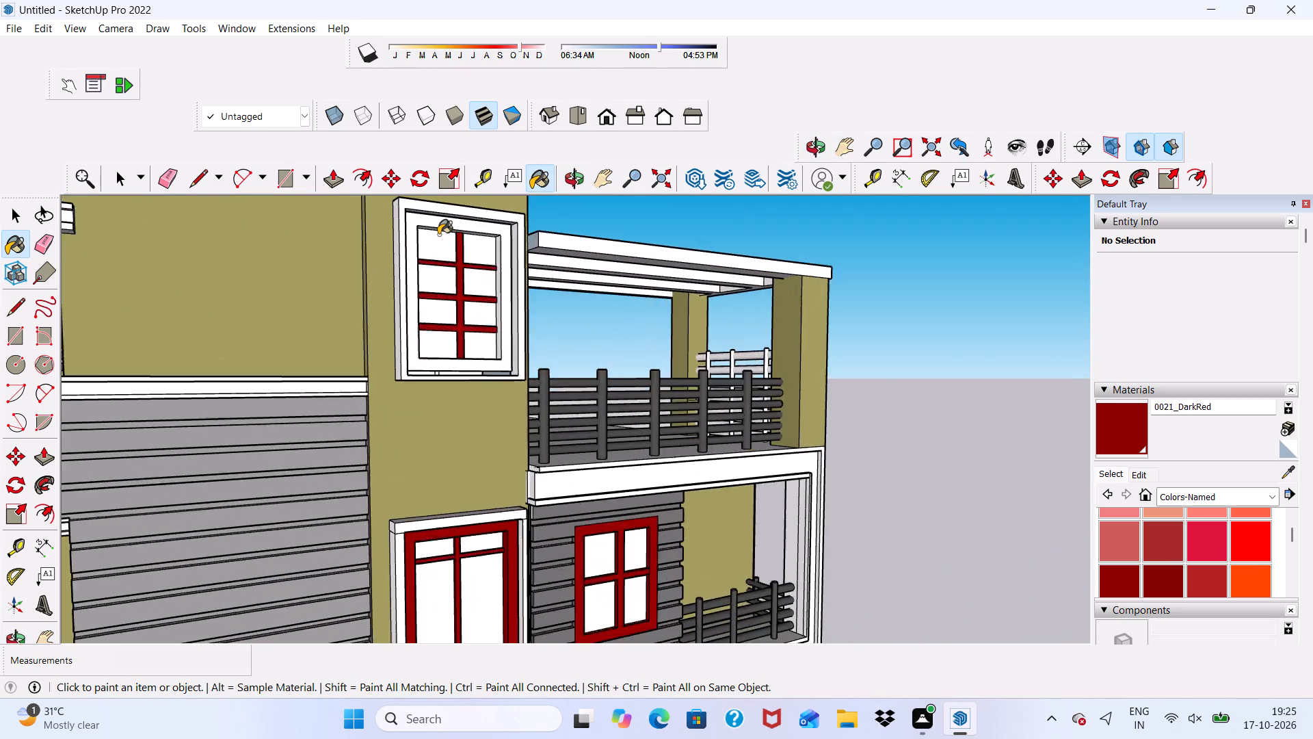
{"action": "scroll", "coordinate": [438, 235], "scroll_direction": "up", "scroll_amount": 8}
{"action": "left_click", "coordinate": [447, 218]}
Paint the left and top inner edge faces of the top-floor window's inner frame 0021_DarkRed.
{"action": "scroll", "coordinate": [447, 230], "scroll_direction": "up", "scroll_amount": 4}
{"action": "middle_click_drag", "start_coordinate": [449, 253], "coordinate": [276, 334]}
{"action": "scroll", "coordinate": [279, 343], "scroll_direction": "up", "scroll_amount": 4}
{"action": "left_click", "coordinate": [269, 340]}
{"action": "scroll", "coordinate": [250, 348], "scroll_direction": "down", "scroll_amount": 1}
{"action": "middle_click_drag", "start_coordinate": [252, 344], "coordinate": [408, 12]}
{"action": "scroll", "coordinate": [412, 38], "scroll_direction": "down", "scroll_amount": 1}
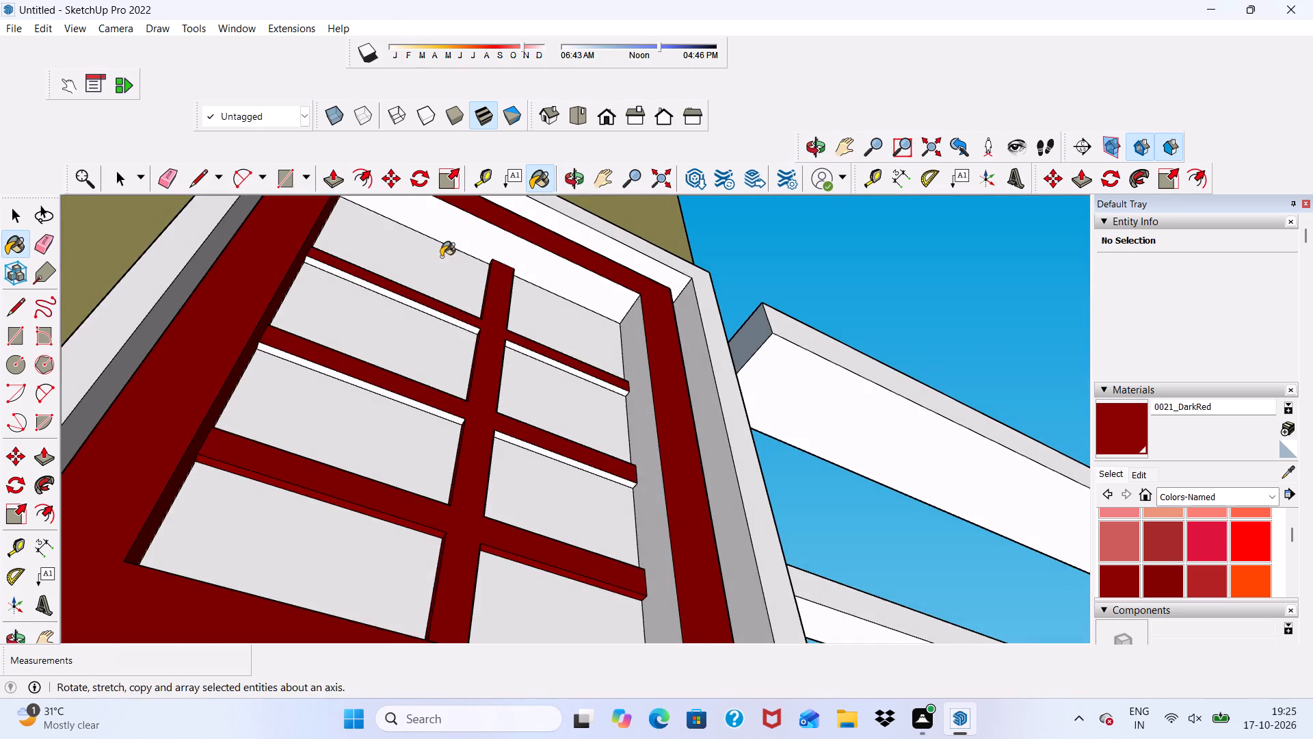
{"action": "scroll", "coordinate": [455, 324], "scroll_direction": "up", "scroll_amount": 2}
{"action": "left_click", "coordinate": [464, 216]}
Paint the undersides of the top-floor window's upper two crossbars, on both sides of the central bar, 0021_DarkRed.
{"action": "scroll", "coordinate": [466, 365], "scroll_direction": "up", "scroll_amount": 3}
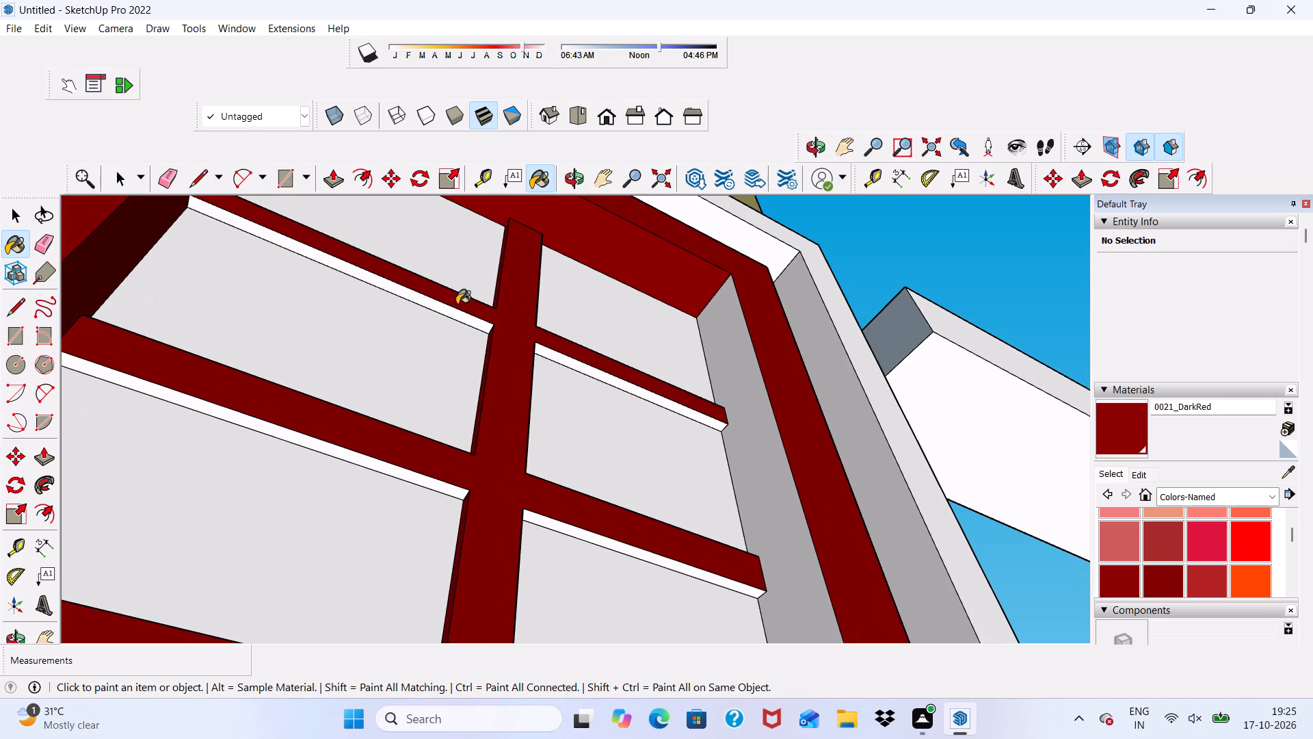
{"action": "left_click", "coordinate": [452, 315]}
{"action": "scroll", "coordinate": [419, 453], "scroll_direction": "up", "scroll_amount": 1}
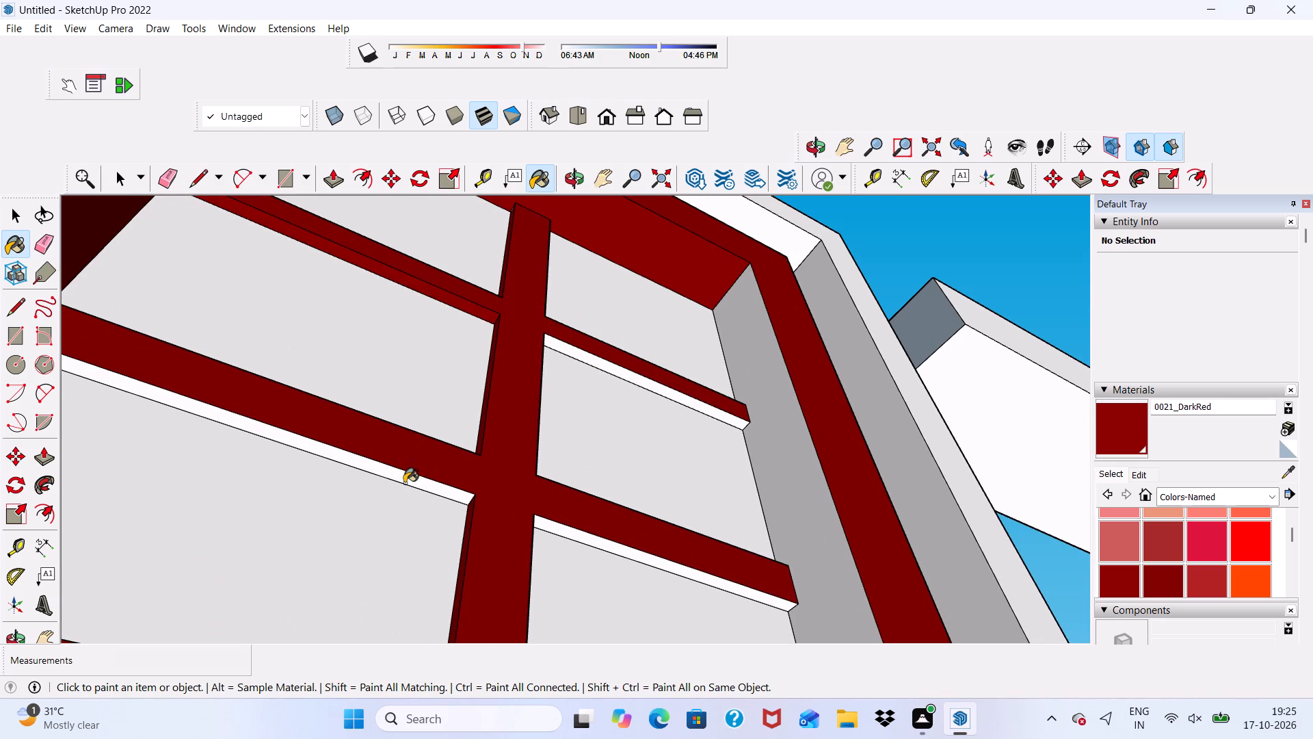
{"action": "left_click", "coordinate": [404, 477]}
{"action": "scroll", "coordinate": [624, 387], "scroll_direction": "up", "scroll_amount": 3}
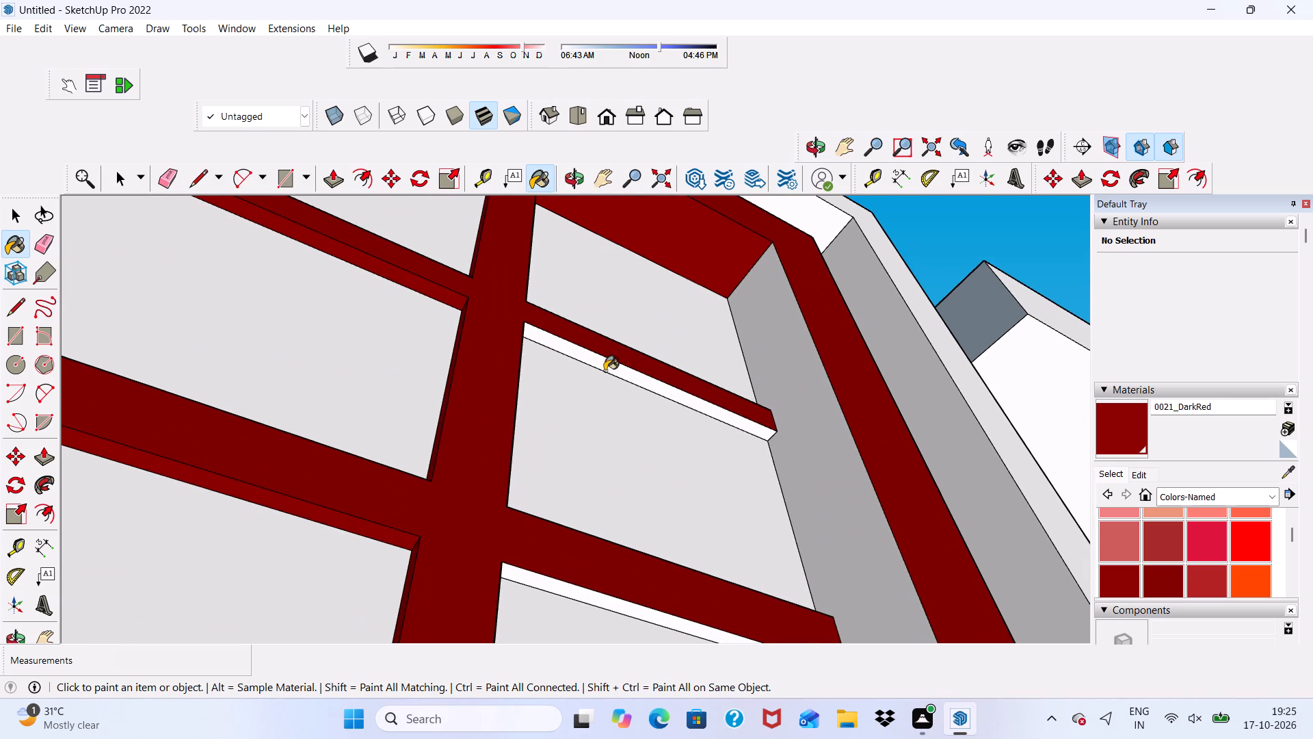
{"action": "left_click", "coordinate": [605, 371]}
{"action": "scroll", "coordinate": [593, 387], "scroll_direction": "down", "scroll_amount": 5}
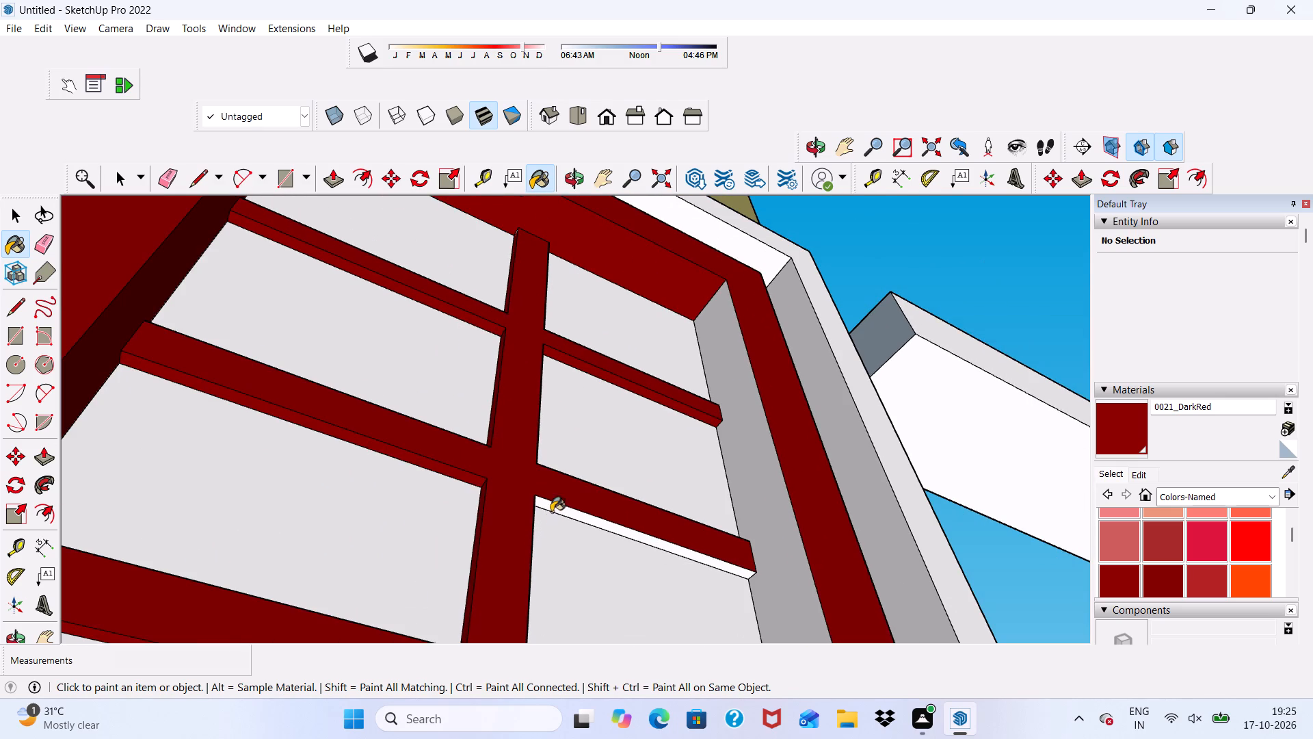
{"action": "left_click", "coordinate": [553, 506]}
Paint the right and bottom inner edge faces of the top-floor window's inner frame 0021_DarkRed.
{"action": "scroll", "coordinate": [487, 417], "scroll_direction": "down", "scroll_amount": 9}
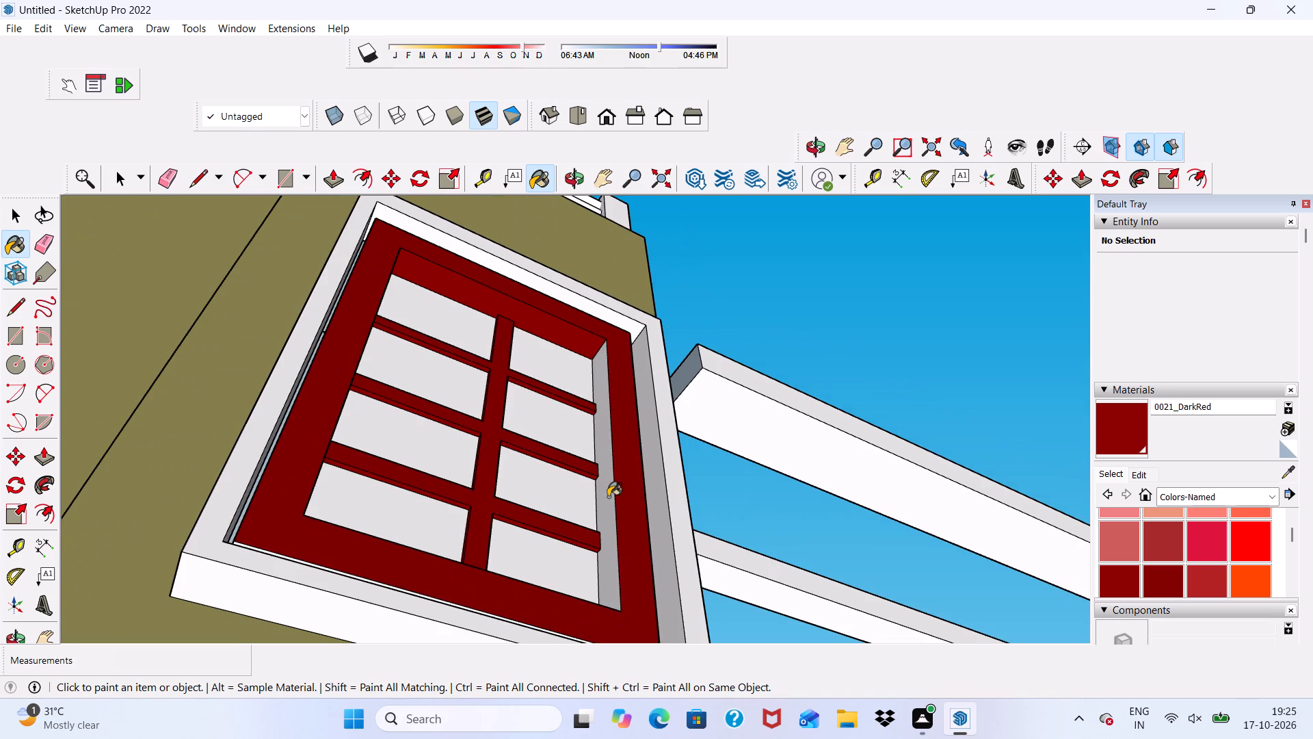
{"action": "left_click", "coordinate": [600, 502]}
{"action": "scroll", "coordinate": [576, 462], "scroll_direction": "down", "scroll_amount": 3}
{"action": "middle_click_drag", "start_coordinate": [558, 480], "coordinate": [310, 578]}
{"action": "scroll", "coordinate": [373, 474], "scroll_direction": "up", "scroll_amount": 3}
{"action": "scroll", "coordinate": [479, 302], "scroll_direction": "down", "scroll_amount": 7}
{"action": "middle_click_drag", "start_coordinate": [505, 518], "coordinate": [505, 733]}
{"action": "scroll", "coordinate": [474, 649], "scroll_direction": "up", "scroll_amount": 3}
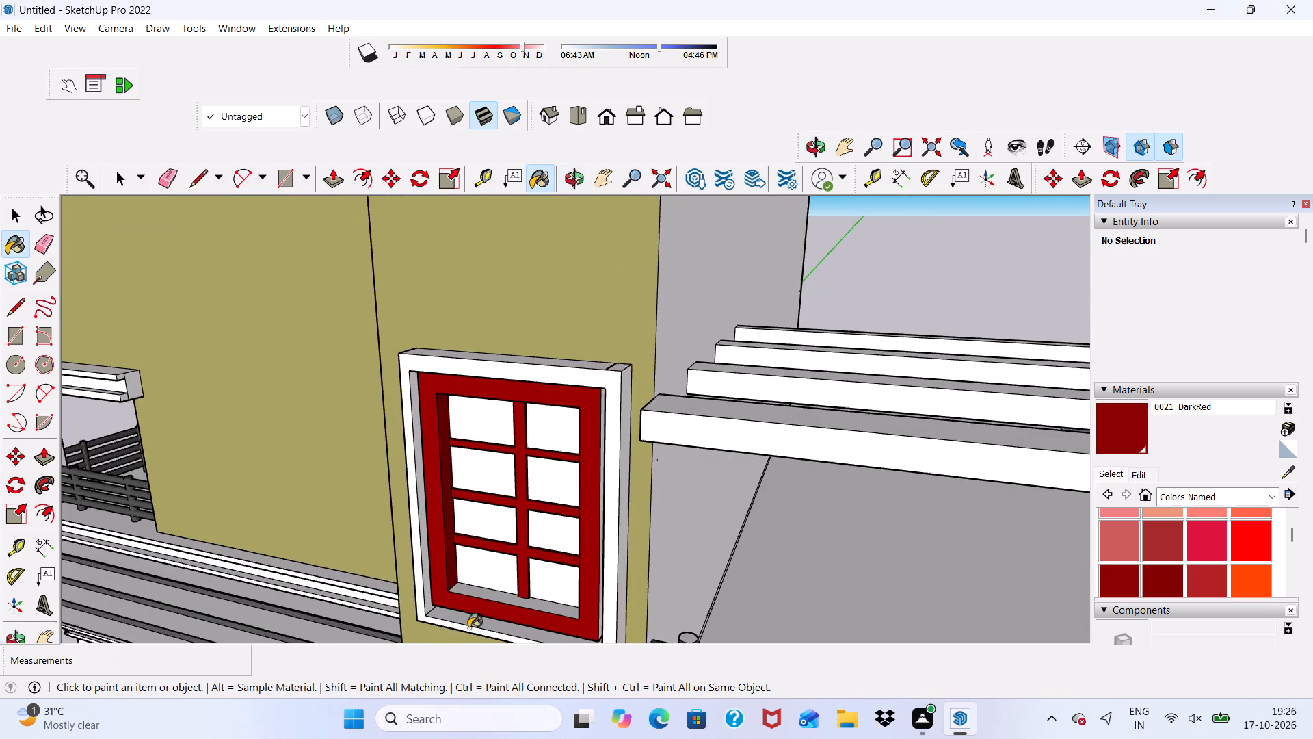
{"action": "scroll", "coordinate": [468, 628], "scroll_direction": "up", "scroll_amount": 5}
{"action": "left_click", "coordinate": [481, 582]}
Paint the front face of the two-pane window frame on the olive side wall with the 0018_Brown material.
{"action": "scroll", "coordinate": [481, 582], "scroll_direction": "down", "scroll_amount": 19}
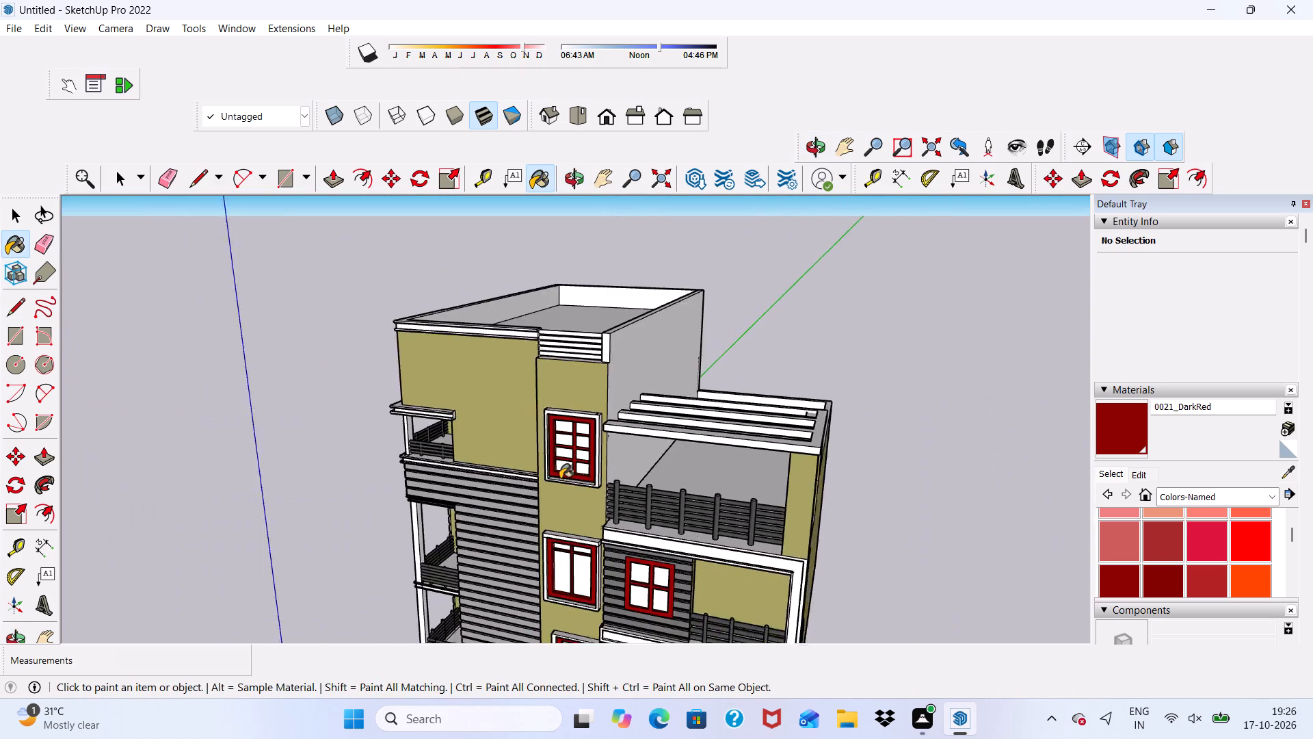
{"action": "scroll", "coordinate": [560, 479], "scroll_direction": "down", "scroll_amount": 2}
{"action": "middle_click_drag", "start_coordinate": [489, 504], "coordinate": [859, 483]}
{"action": "scroll", "coordinate": [520, 579], "scroll_direction": "up", "scroll_amount": 13}
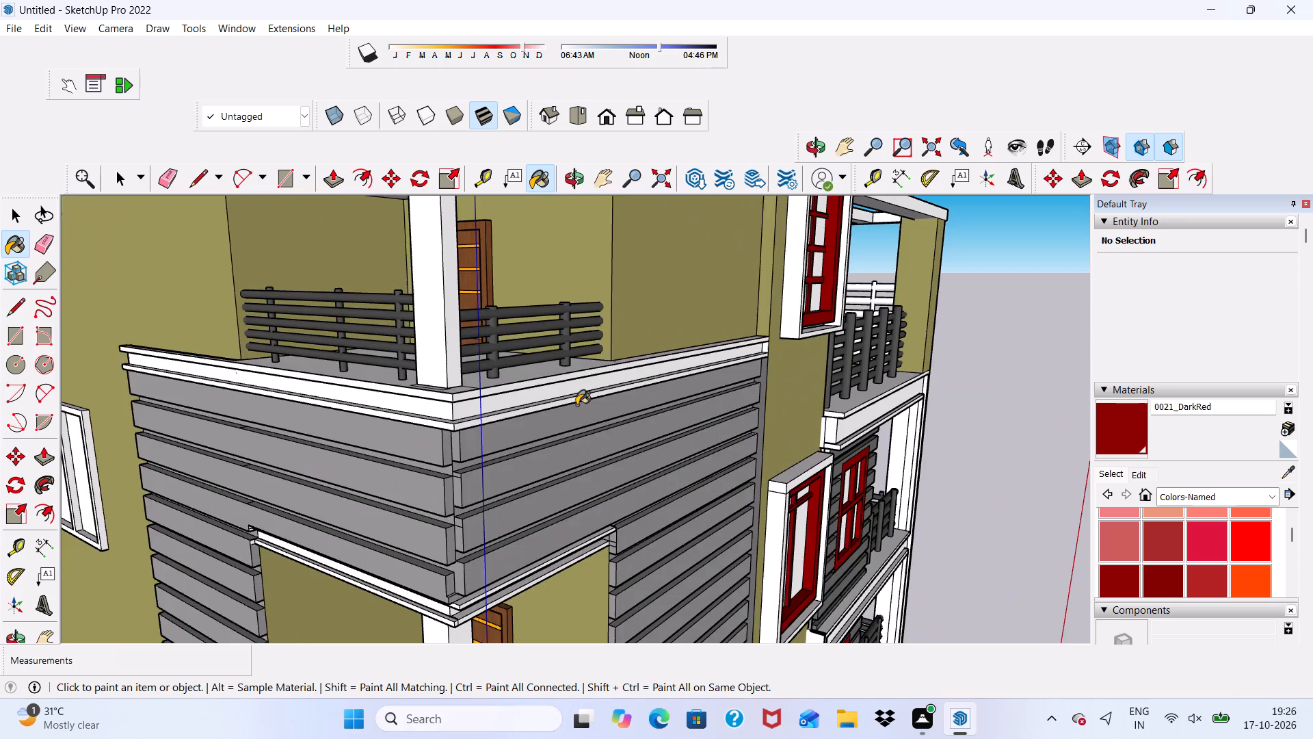
{"action": "scroll", "coordinate": [572, 357], "scroll_direction": "down", "scroll_amount": 12}
{"action": "scroll", "coordinate": [555, 422], "scroll_direction": "up", "scroll_amount": 3}
{"action": "scroll", "coordinate": [186, 248], "scroll_direction": "down", "scroll_amount": 5}
{"action": "scroll", "coordinate": [198, 391], "scroll_direction": "up", "scroll_amount": 6}
{"action": "scroll", "coordinate": [218, 362], "scroll_direction": "down", "scroll_amount": 1}
{"action": "scroll", "coordinate": [252, 343], "scroll_direction": "up", "scroll_amount": 6}
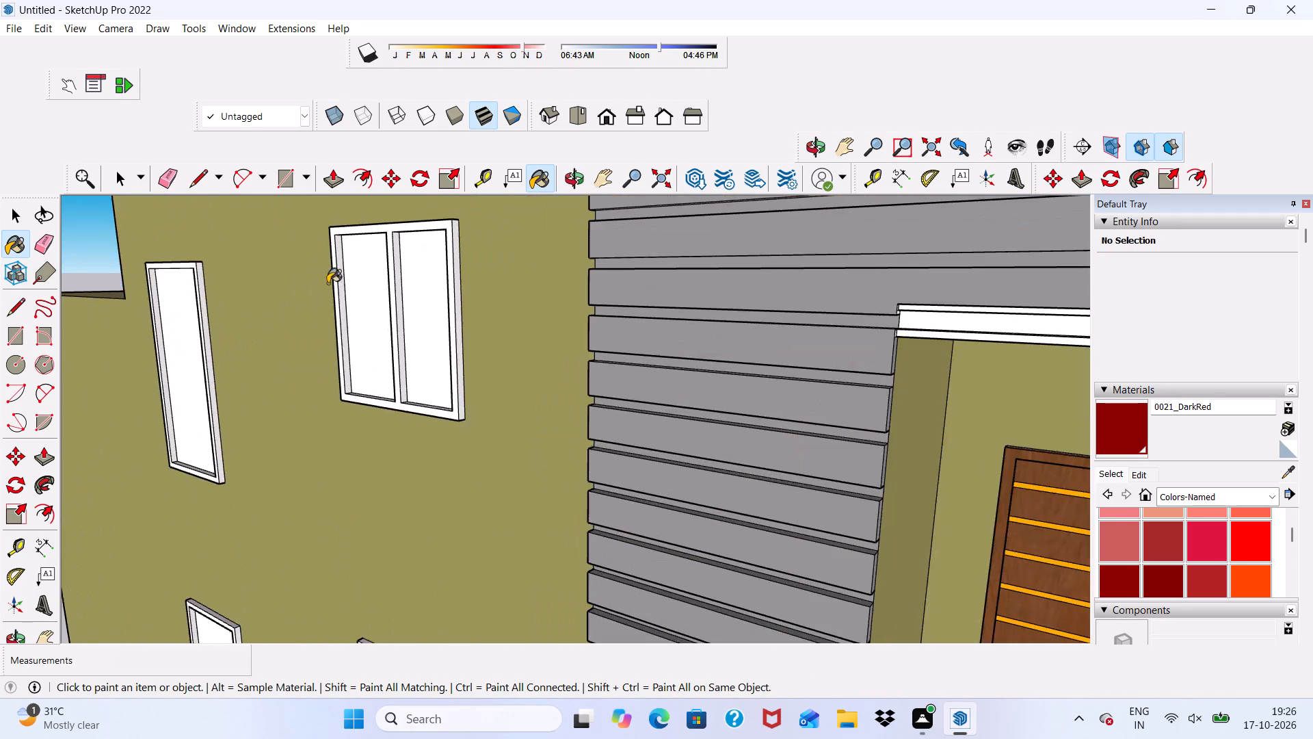
{"action": "scroll", "coordinate": [328, 283], "scroll_direction": "up", "scroll_amount": 6}
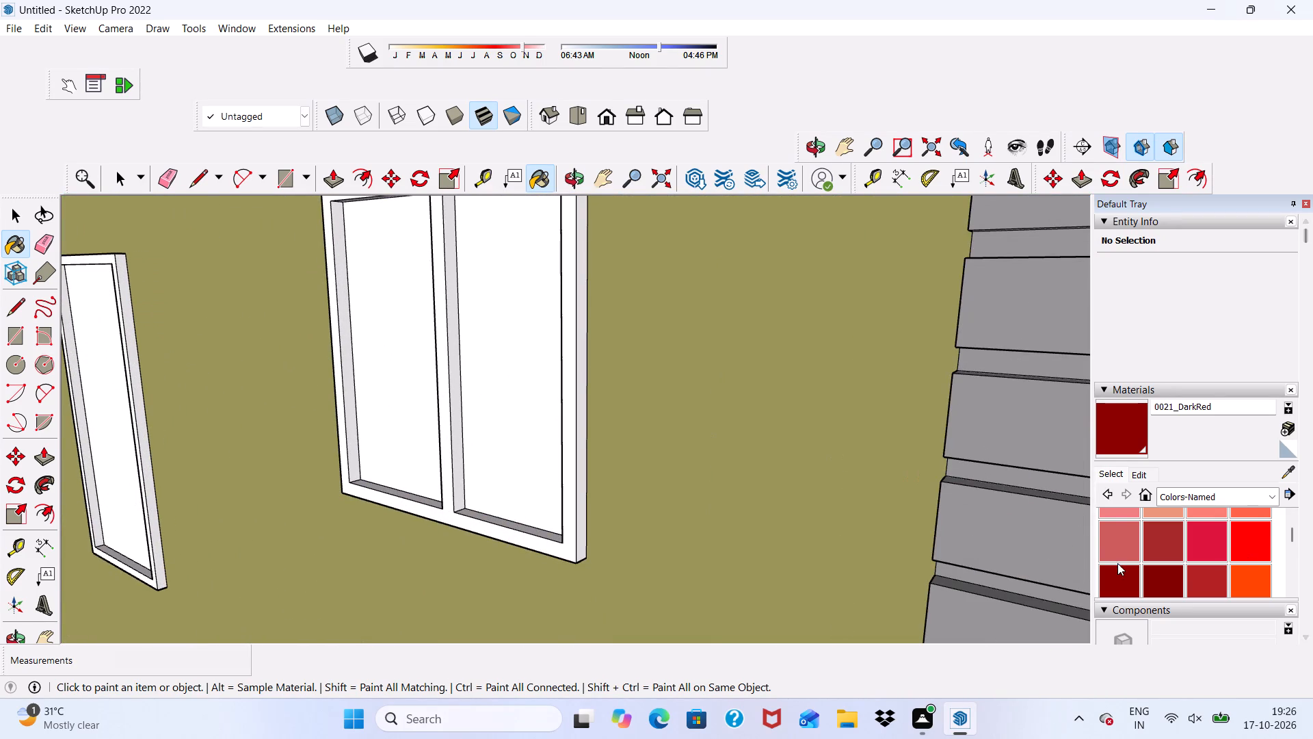
{"action": "left_click", "coordinate": [1156, 539]}
{"action": "scroll", "coordinate": [333, 463], "scroll_direction": "up", "scroll_amount": 7}
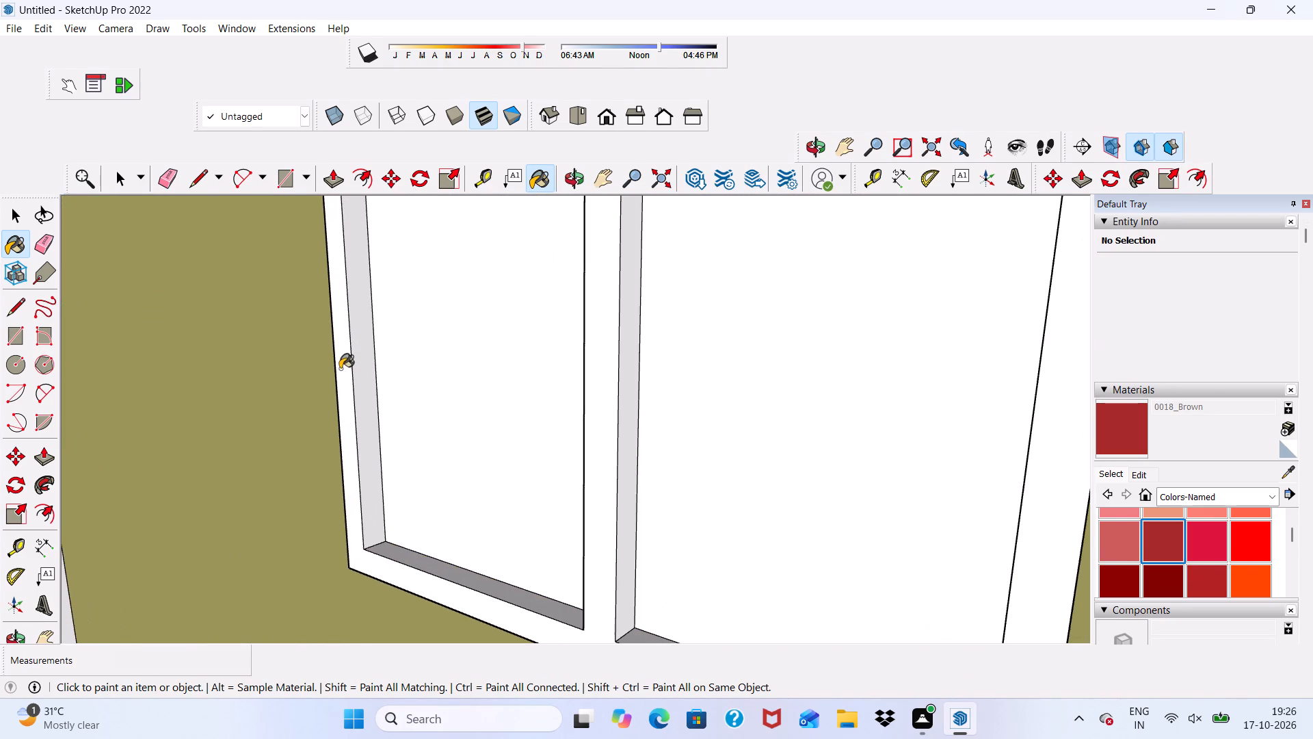
{"action": "left_click", "coordinate": [340, 369]}
Paint the left inner edge face of the two-pane side window's left opening 0018_Brown.
{"action": "scroll", "coordinate": [378, 405], "scroll_direction": "up", "scroll_amount": 4}
{"action": "left_click", "coordinate": [362, 404]}
{"action": "scroll", "coordinate": [387, 550], "scroll_direction": "up", "scroll_amount": 1}
{"action": "scroll", "coordinate": [371, 462], "scroll_direction": "down", "scroll_amount": 6}
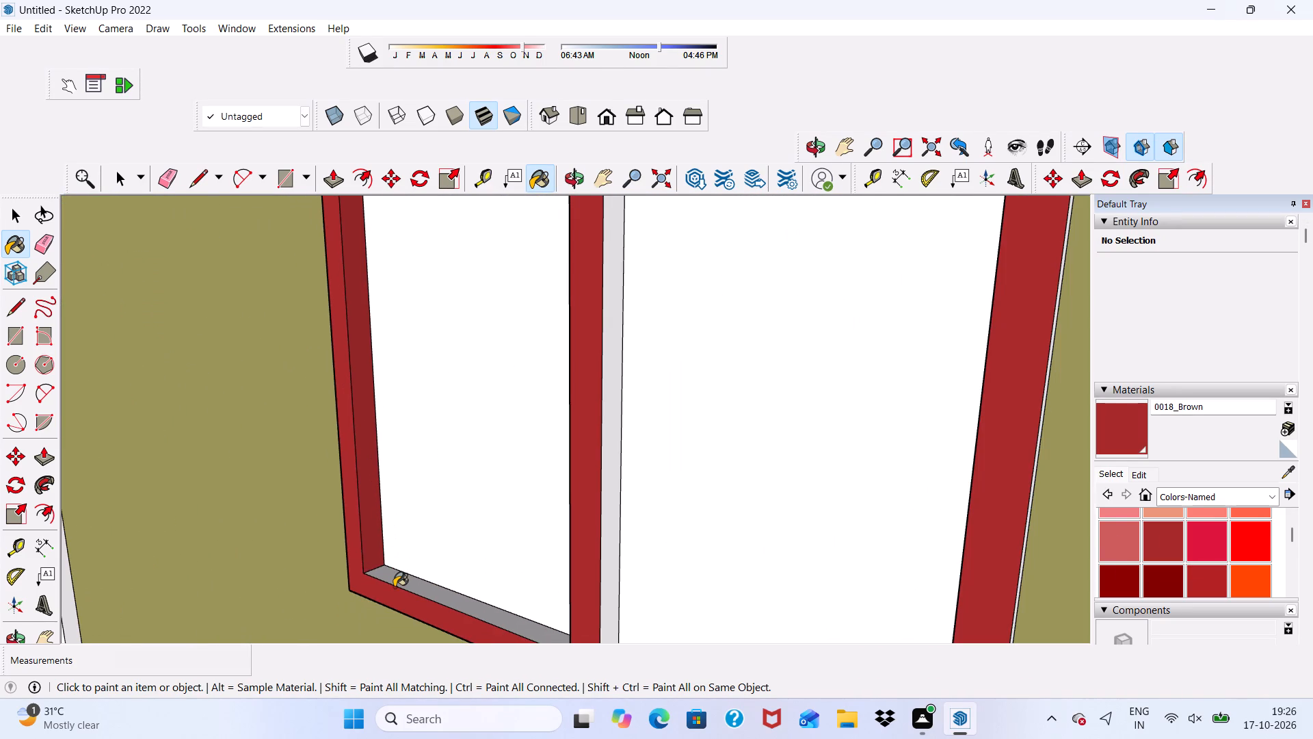
Paint the upper two-pane side window's bottom inner faces, central-bar sides, right inner edge and left outer side 0018_Brown.
{"action": "left_click", "coordinate": [394, 587]}
{"action": "left_click", "coordinate": [395, 583]}
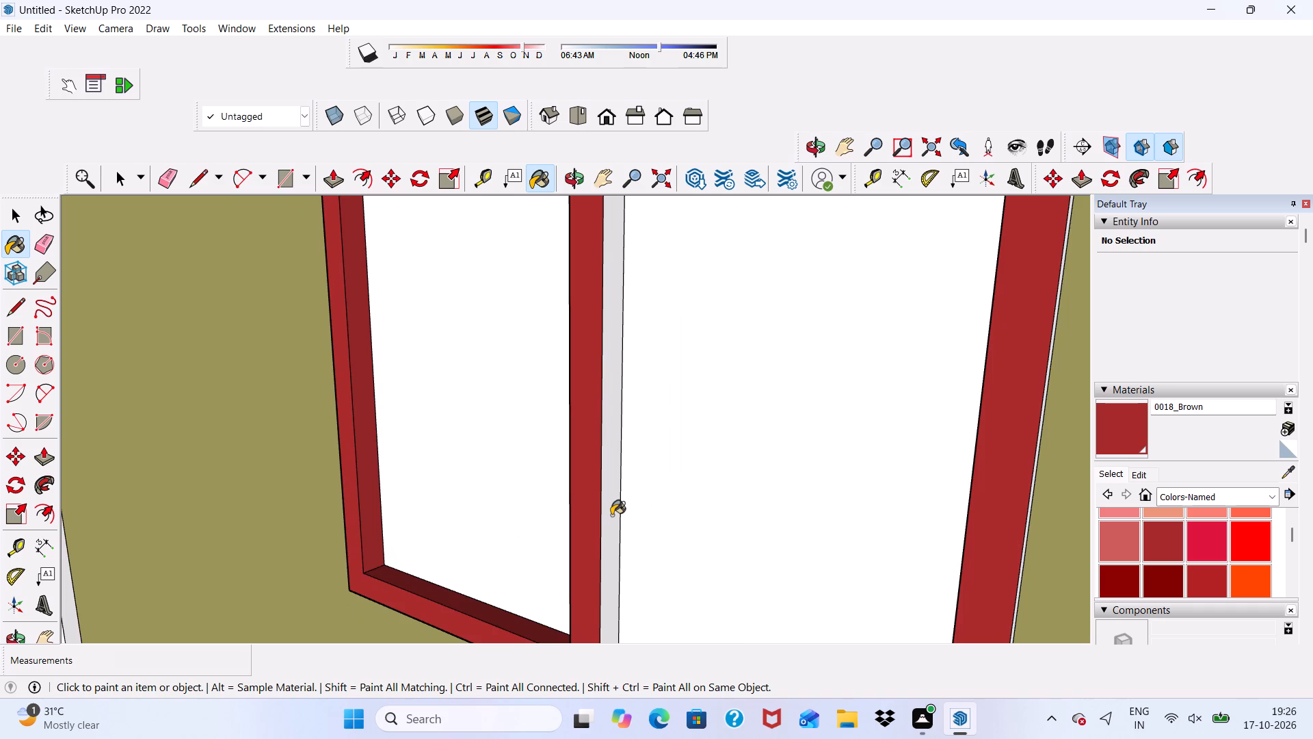
{"action": "left_click", "coordinate": [611, 515]}
{"action": "scroll", "coordinate": [302, 424], "scroll_direction": "down", "scroll_amount": 6}
{"action": "scroll", "coordinate": [308, 450], "scroll_direction": "up", "scroll_amount": 1}
{"action": "middle_click_drag", "start_coordinate": [308, 450], "coordinate": [627, 493]}
{"action": "scroll", "coordinate": [676, 500], "scroll_direction": "up", "scroll_amount": 3}
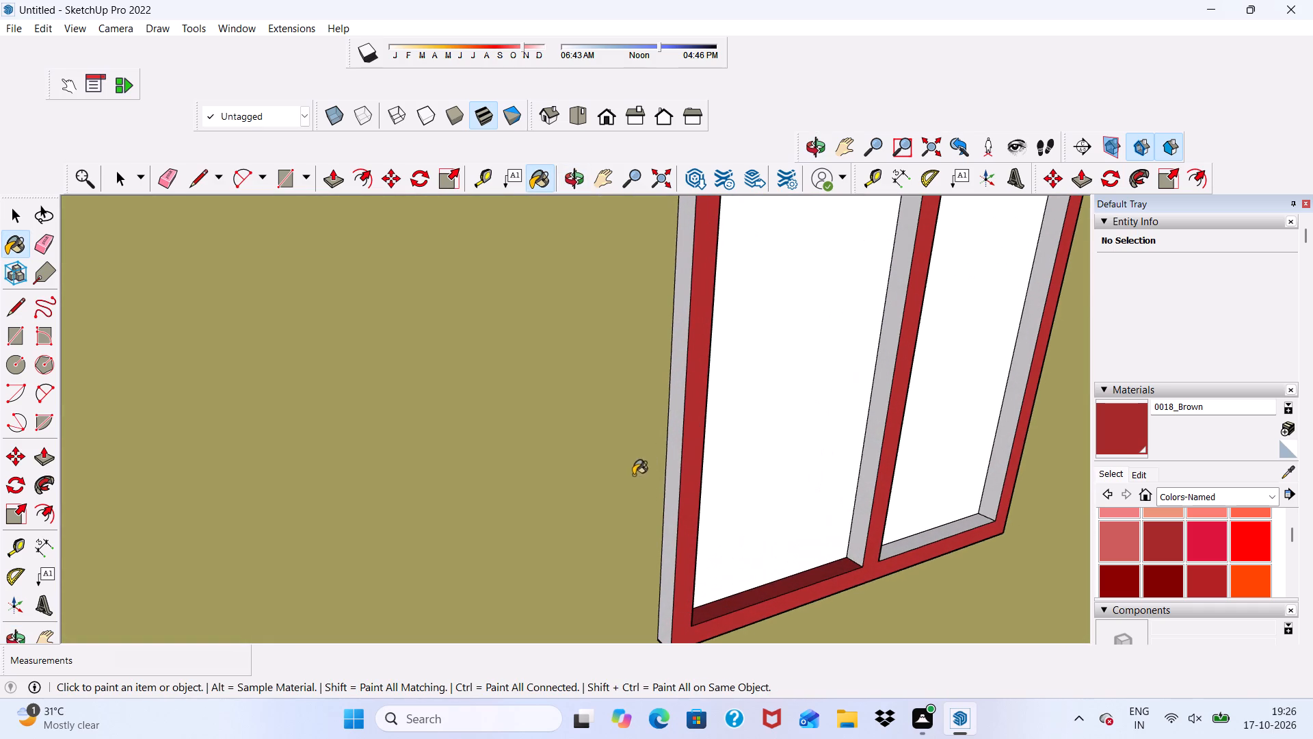
{"action": "left_click", "coordinate": [669, 462]}
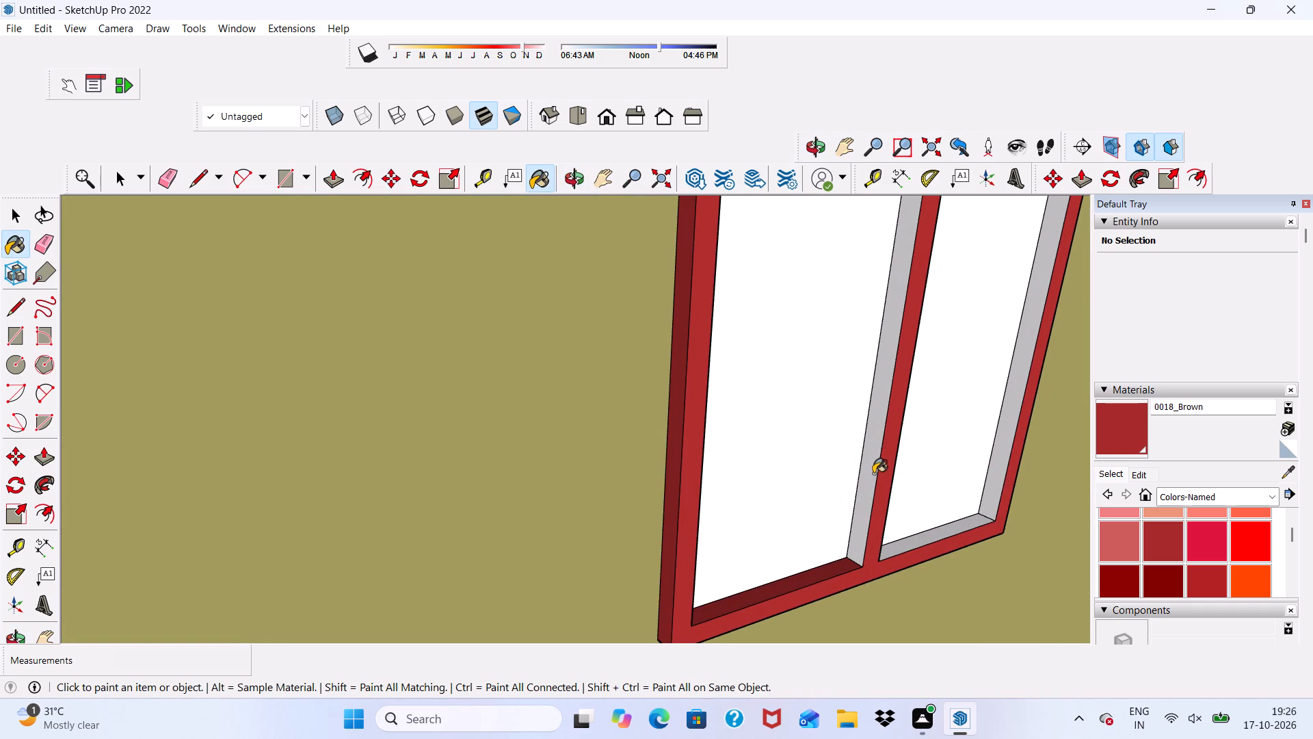
{"action": "left_click", "coordinate": [873, 474]}
{"action": "scroll", "coordinate": [906, 532], "scroll_direction": "up", "scroll_amount": 1}
{"action": "left_click", "coordinate": [910, 544]}
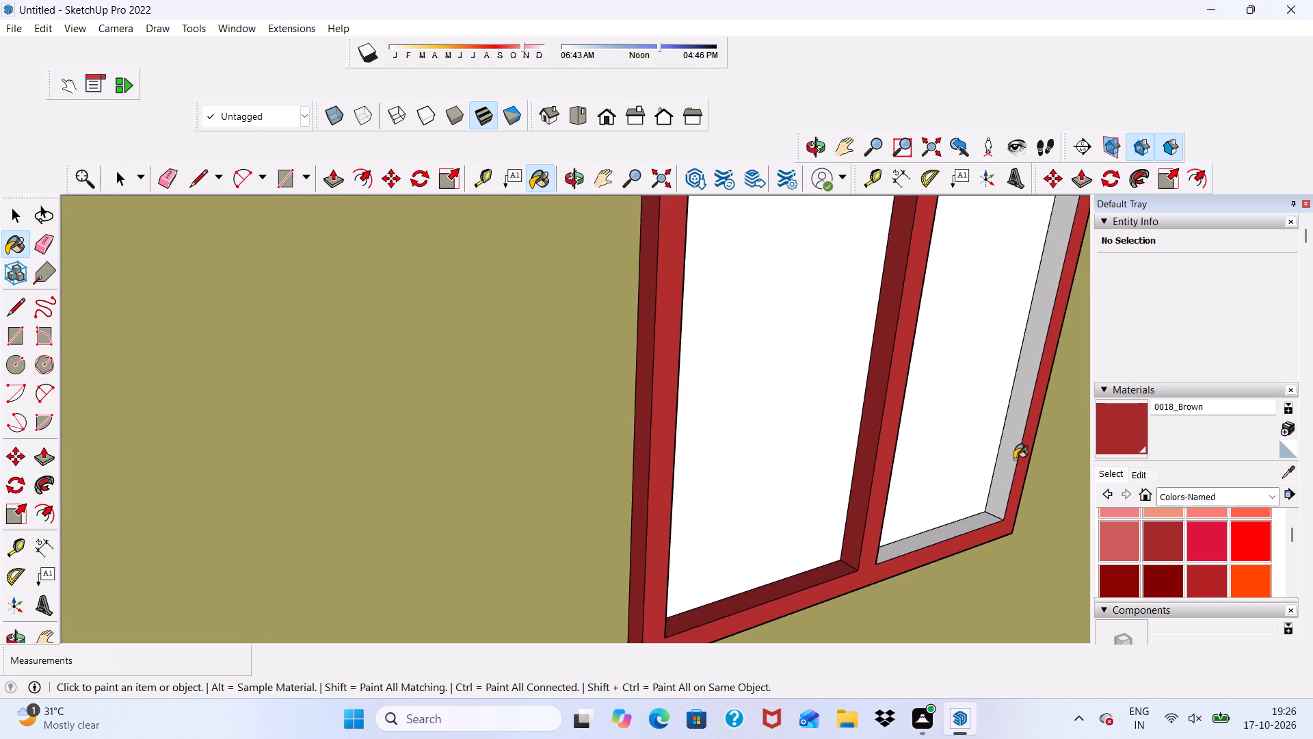
{"action": "left_click", "coordinate": [1014, 459]}
Paint the underside of the upper two-pane side window's frame 0018_Brown.
{"action": "scroll", "coordinate": [736, 439], "scroll_direction": "down", "scroll_amount": 11}
{"action": "middle_click_drag", "start_coordinate": [762, 512], "coordinate": [674, 350]}
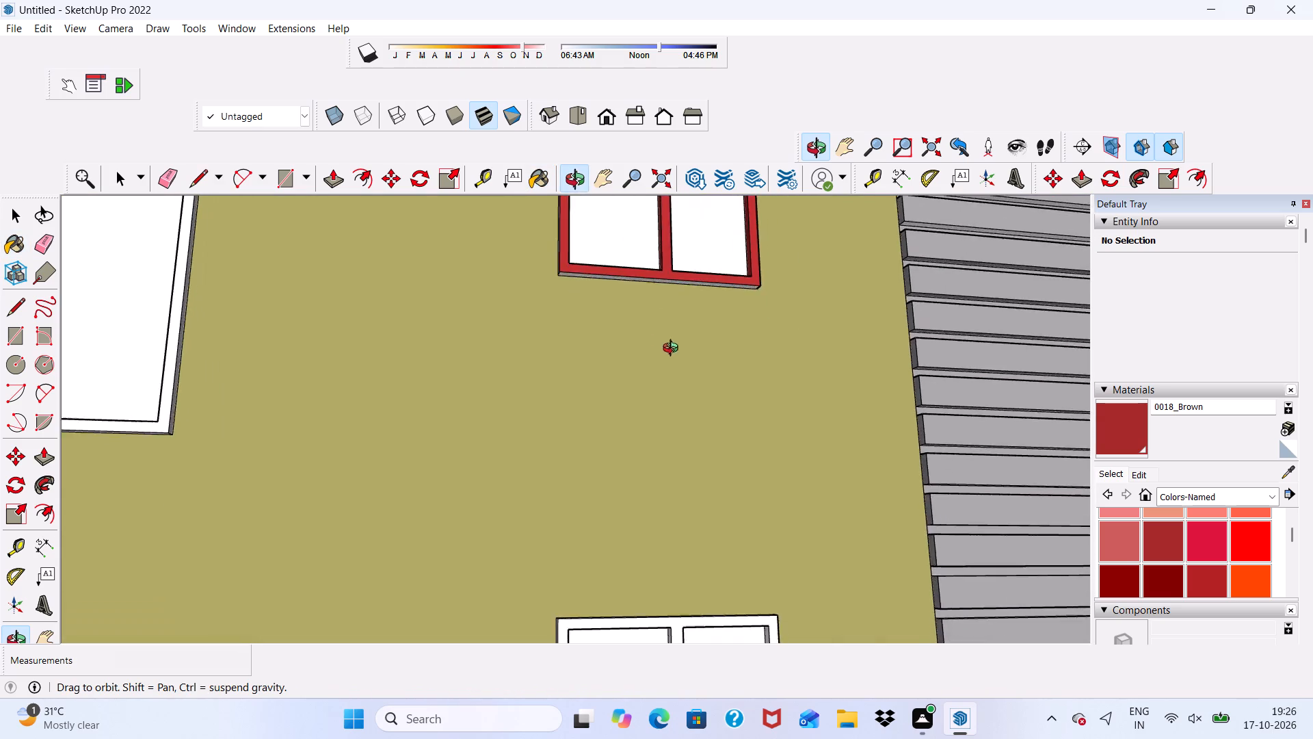
{"action": "middle_click_drag", "start_coordinate": [674, 350], "coordinate": [672, 471]}
{"action": "middle_click_drag", "start_coordinate": [655, 445], "coordinate": [643, 339]}
{"action": "scroll", "coordinate": [642, 341], "scroll_direction": "up", "scroll_amount": 5}
{"action": "scroll", "coordinate": [601, 408], "scroll_direction": "down", "scroll_amount": 1}
{"action": "scroll", "coordinate": [601, 408], "scroll_direction": "up", "scroll_amount": 6}
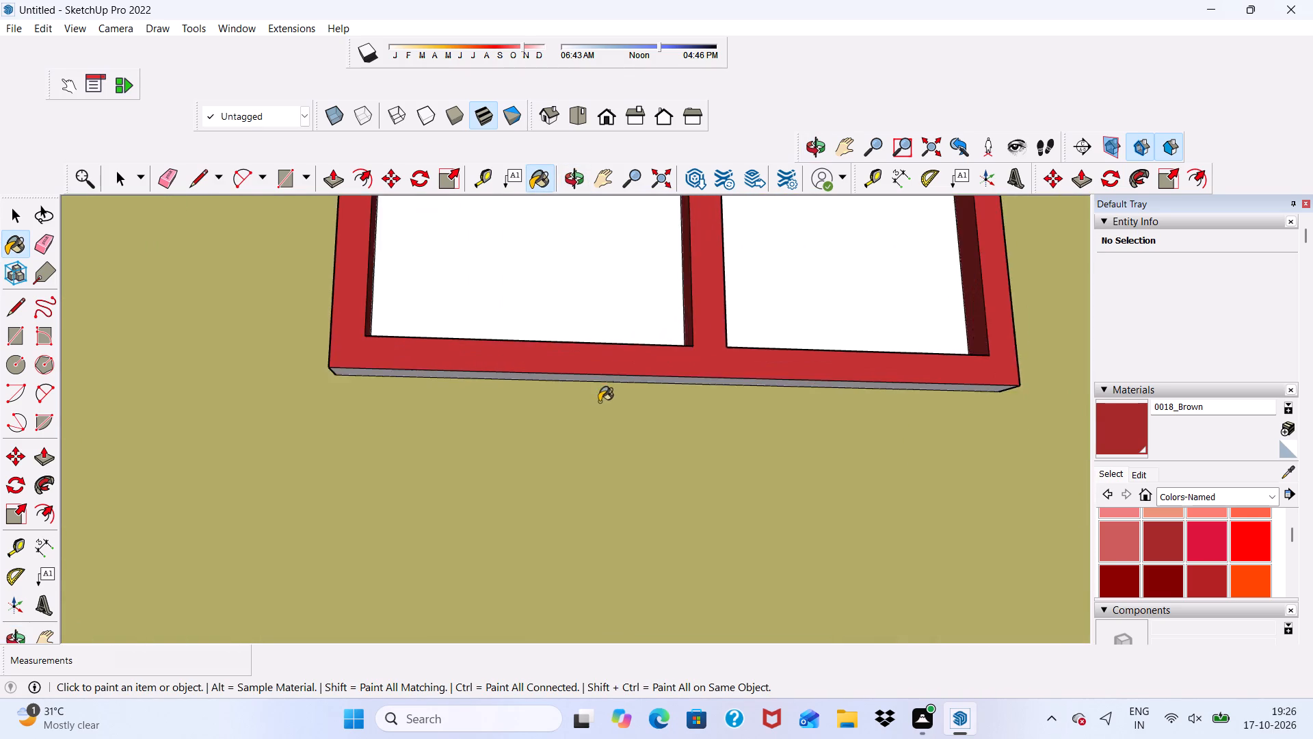
{"action": "scroll", "coordinate": [599, 402], "scroll_direction": "up", "scroll_amount": 6}
{"action": "left_click", "coordinate": [596, 375]}
Paint the top inner edge faces of both openings in the upper two-pane side window 0018_Brown.
{"action": "scroll", "coordinate": [579, 426], "scroll_direction": "down", "scroll_amount": 19}
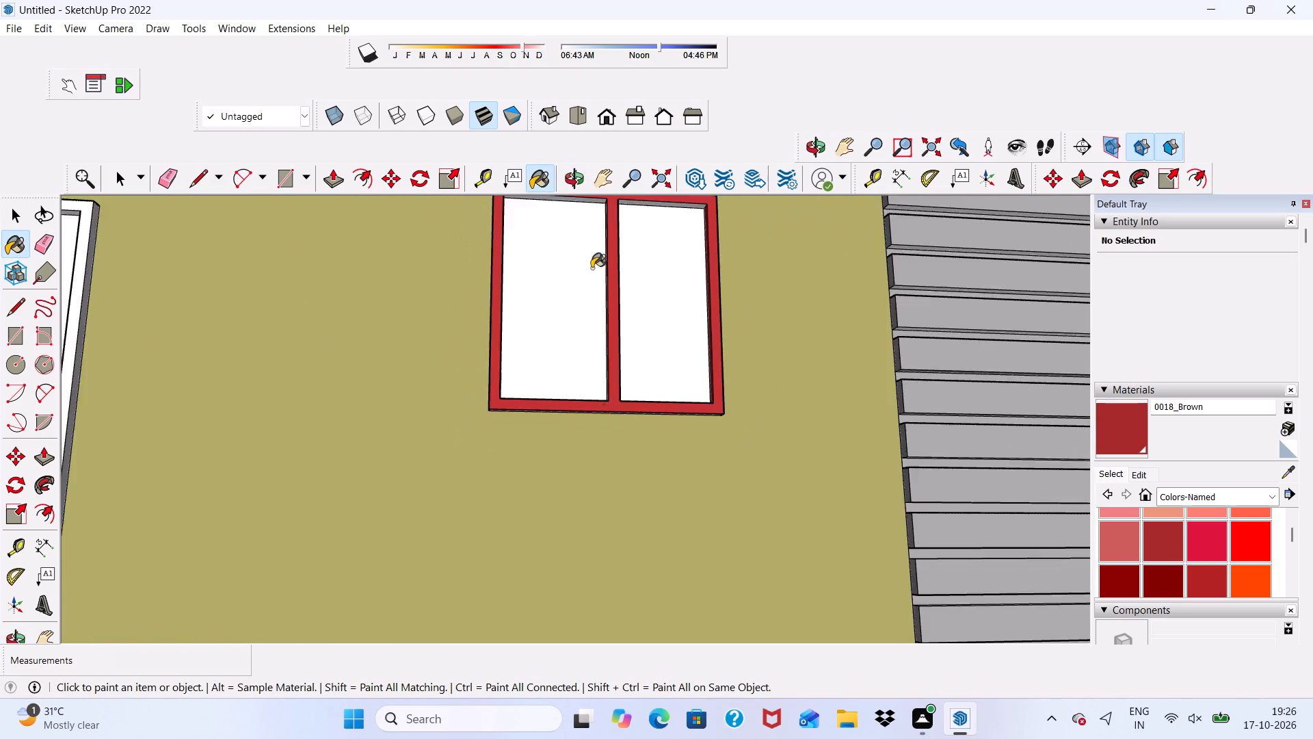
{"action": "scroll", "coordinate": [592, 268], "scroll_direction": "down", "scroll_amount": 3}
{"action": "middle_click_drag", "start_coordinate": [592, 268], "coordinate": [584, 288]}
{"action": "scroll", "coordinate": [582, 283], "scroll_direction": "up", "scroll_amount": 13}
{"action": "scroll", "coordinate": [540, 280], "scroll_direction": "down", "scroll_amount": 2}
{"action": "scroll", "coordinate": [540, 280], "scroll_direction": "up", "scroll_amount": 2}
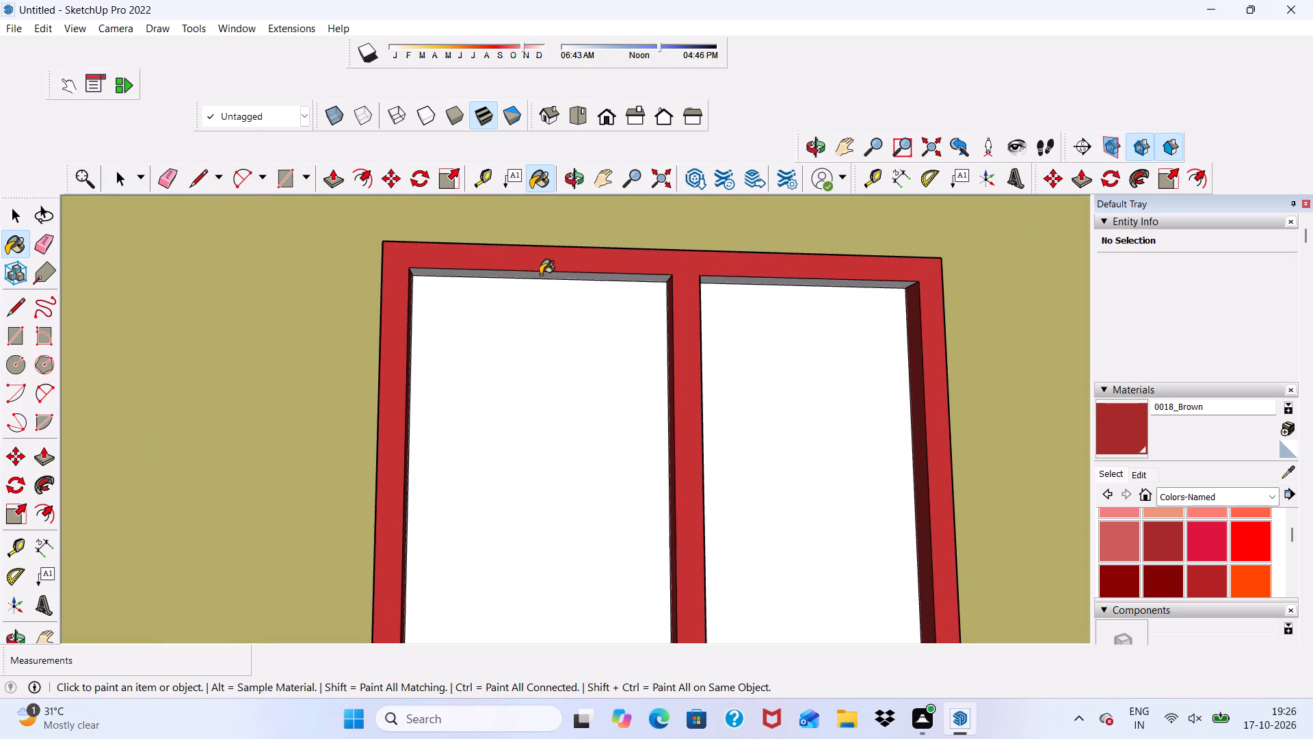
{"action": "left_click", "coordinate": [540, 274]}
{"action": "scroll", "coordinate": [634, 288], "scroll_direction": "up", "scroll_amount": 3}
{"action": "left_click", "coordinate": [745, 278]}
Paint the top face and the right outer side face of the upper two-pane side window's frame 0018_Brown.
{"action": "scroll", "coordinate": [730, 278], "scroll_direction": "down", "scroll_amount": 3}
{"action": "middle_click_drag", "start_coordinate": [726, 284], "coordinate": [731, 515]}
{"action": "scroll", "coordinate": [576, 309], "scroll_direction": "up", "scroll_amount": 1}
{"action": "left_click", "coordinate": [568, 289]}
{"action": "scroll", "coordinate": [540, 373], "scroll_direction": "down", "scroll_amount": 4}
{"action": "middle_click_drag", "start_coordinate": [718, 370], "coordinate": [412, 343]}
{"action": "left_click", "coordinate": [666, 474]}
Paint the front face of the lower two-pane window frame on the olive side wall 0018_Brown.
{"action": "scroll", "coordinate": [703, 350], "scroll_direction": "down", "scroll_amount": 10}
{"action": "middle_click_drag", "start_coordinate": [423, 428], "coordinate": [581, 327]}
{"action": "scroll", "coordinate": [585, 326], "scroll_direction": "up", "scroll_amount": 1}
{"action": "scroll", "coordinate": [575, 331], "scroll_direction": "down", "scroll_amount": 12}
{"action": "scroll", "coordinate": [593, 462], "scroll_direction": "up", "scroll_amount": 1}
{"action": "scroll", "coordinate": [572, 502], "scroll_direction": "down", "scroll_amount": 1}
{"action": "scroll", "coordinate": [560, 602], "scroll_direction": "up", "scroll_amount": 7}
{"action": "scroll", "coordinate": [558, 529], "scroll_direction": "down", "scroll_amount": 3}
{"action": "scroll", "coordinate": [558, 529], "scroll_direction": "up", "scroll_amount": 2}
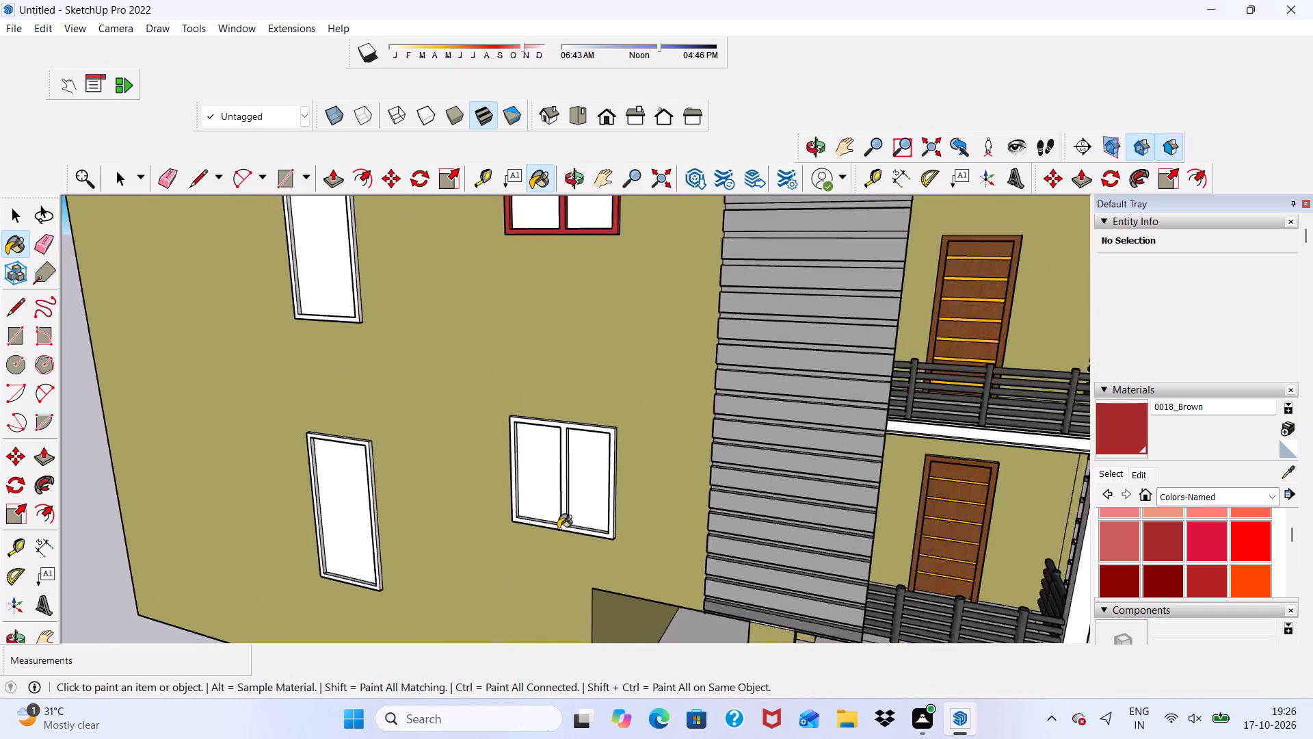
{"action": "scroll", "coordinate": [558, 529], "scroll_direction": "up", "scroll_amount": 7}
{"action": "left_click", "coordinate": [566, 517]}
{"action": "scroll", "coordinate": [566, 517], "scroll_direction": "up", "scroll_amount": 4}
{"action": "left_click", "coordinate": [570, 508]}
Paint the lower two-pane side window's bottom inner faces, the central bar's right side and the left inner edge 0018_Brown.
{"action": "scroll", "coordinate": [557, 520], "scroll_direction": "up", "scroll_amount": 2}
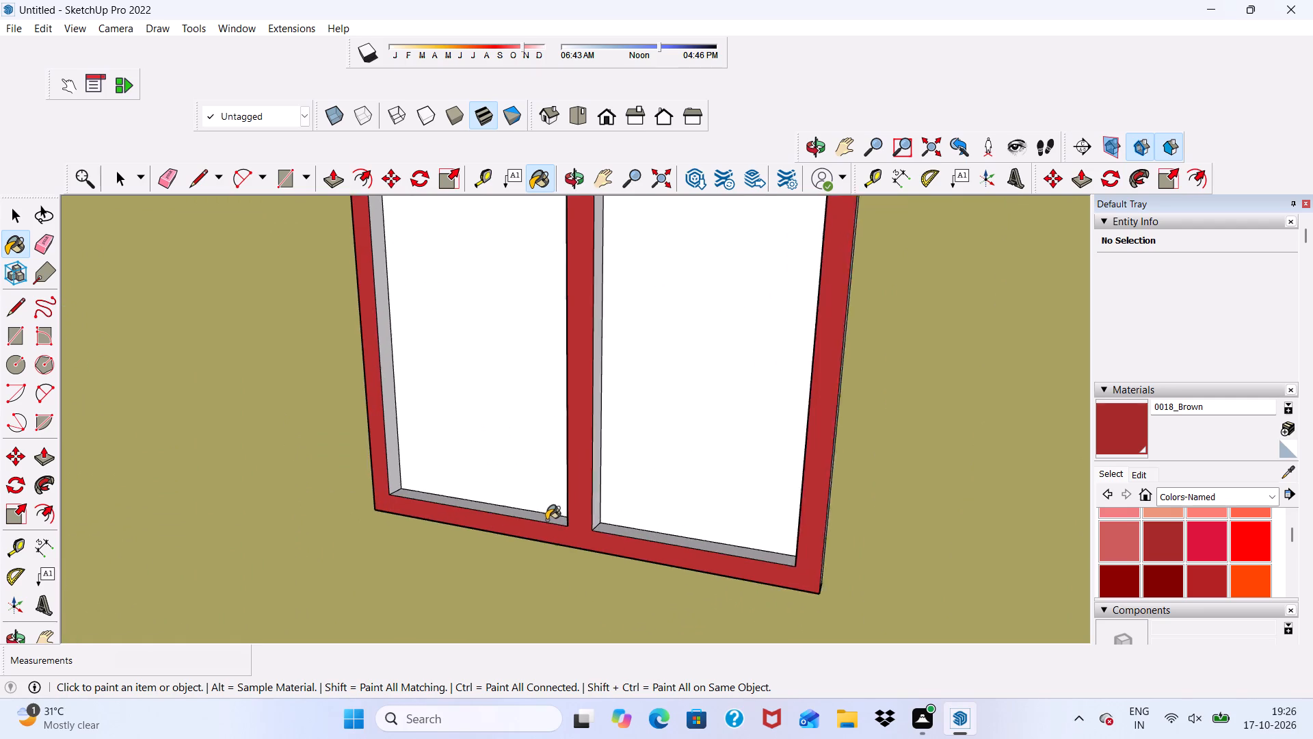
{"action": "scroll", "coordinate": [546, 520], "scroll_direction": "up", "scroll_amount": 2}
{"action": "left_click", "coordinate": [539, 518]}
{"action": "left_click", "coordinate": [646, 540]}
{"action": "scroll", "coordinate": [611, 497], "scroll_direction": "up", "scroll_amount": 3}
{"action": "left_click", "coordinate": [607, 484]}
{"action": "left_click", "coordinate": [633, 553]}
{"action": "scroll", "coordinate": [351, 467], "scroll_direction": "up", "scroll_amount": 1}
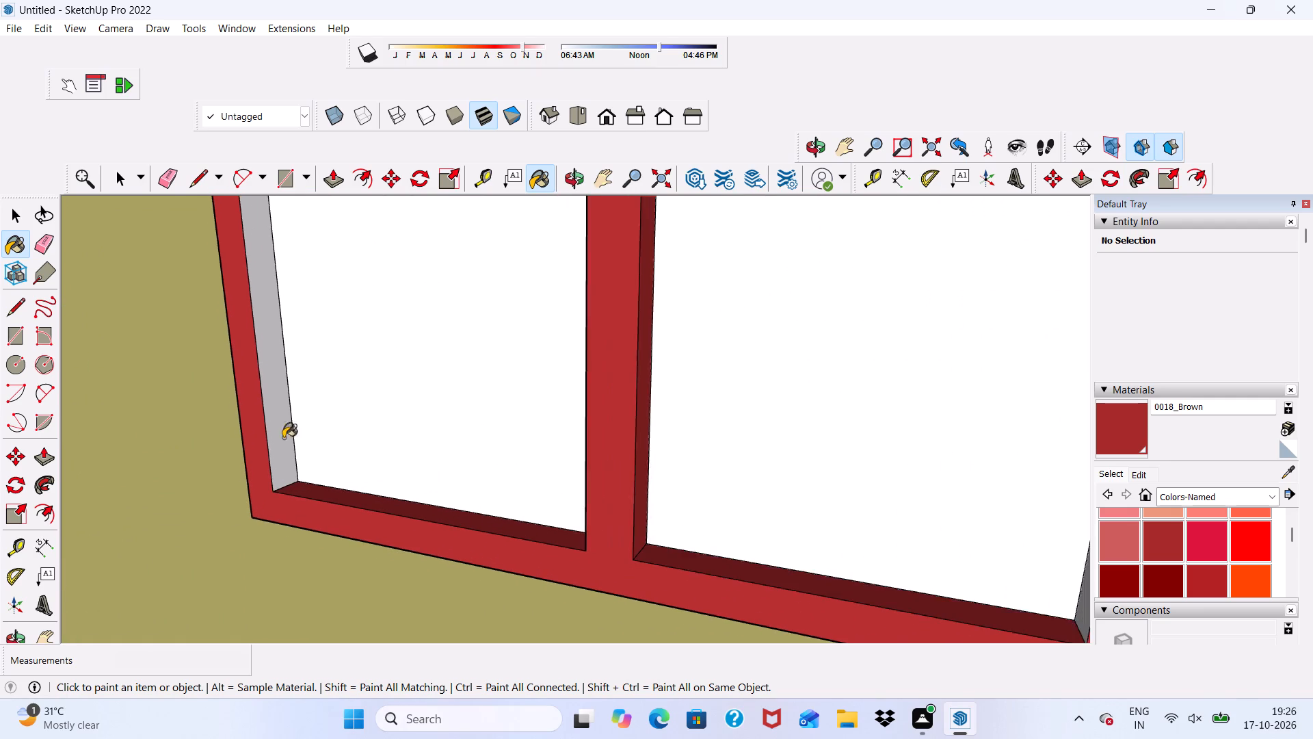
{"action": "scroll", "coordinate": [283, 438], "scroll_direction": "up", "scroll_amount": 1}
{"action": "left_click", "coordinate": [269, 426]}
Paint the right inner edge face and the central bar's left side face of the lower two-pane side window 0018_Brown.
{"action": "scroll", "coordinate": [269, 426], "scroll_direction": "down", "scroll_amount": 12}
{"action": "middle_click_drag", "start_coordinate": [516, 510], "coordinate": [739, 526]}
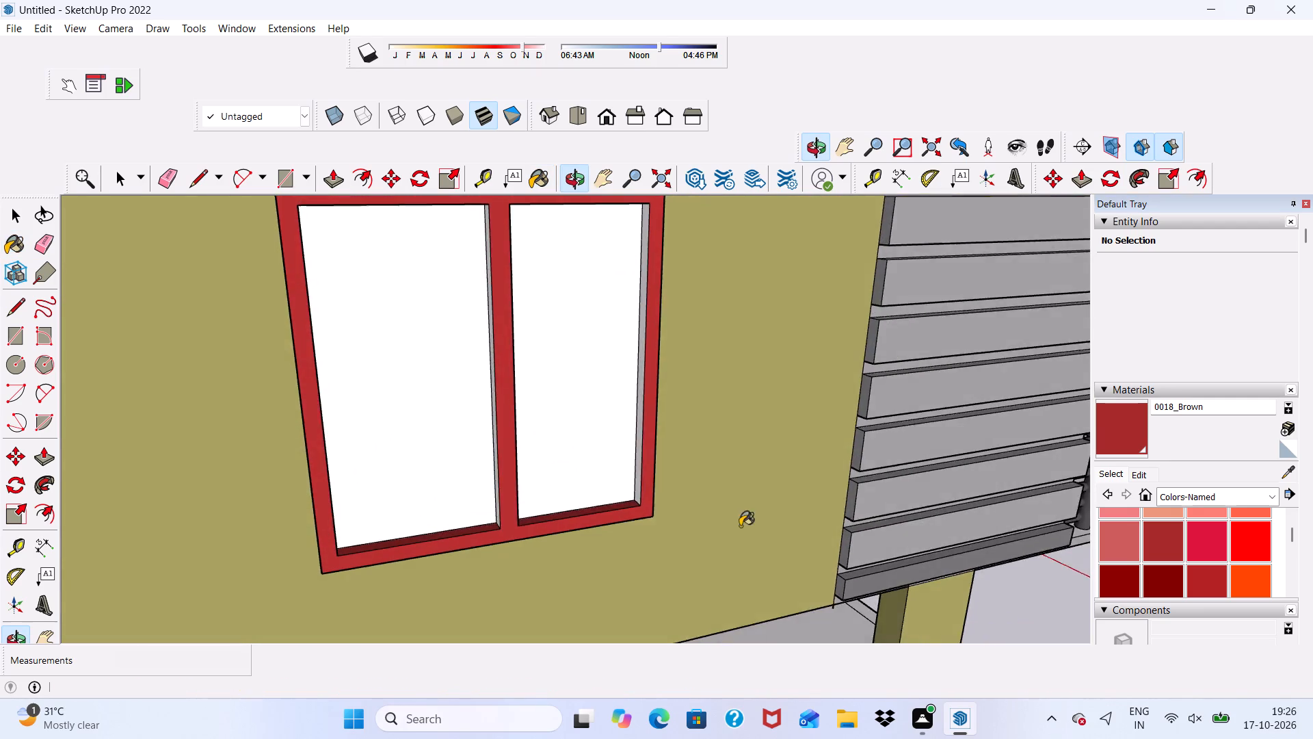
{"action": "scroll", "coordinate": [632, 525], "scroll_direction": "up", "scroll_amount": 3}
{"action": "scroll", "coordinate": [632, 467], "scroll_direction": "up", "scroll_amount": 2}
{"action": "left_click", "coordinate": [647, 454]}
{"action": "scroll", "coordinate": [643, 456], "scroll_direction": "up", "scroll_amount": 1}
{"action": "left_click", "coordinate": [643, 456]}
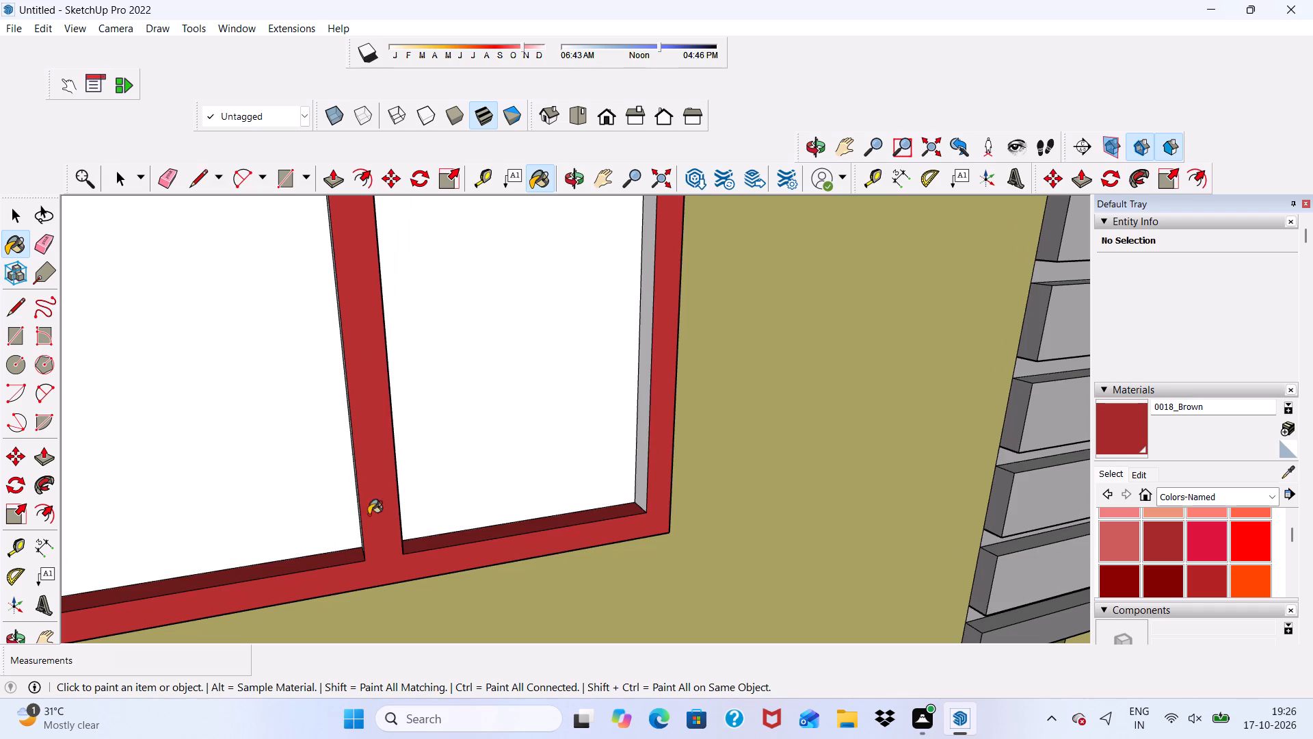
{"action": "middle_click_drag", "start_coordinate": [293, 521], "coordinate": [457, 528]}
{"action": "left_click", "coordinate": [572, 514]}
Paint the left, right and top outer faces of the lower two-pane side window's frame 0018_Brown.
{"action": "scroll", "coordinate": [583, 478], "scroll_direction": "down", "scroll_amount": 3}
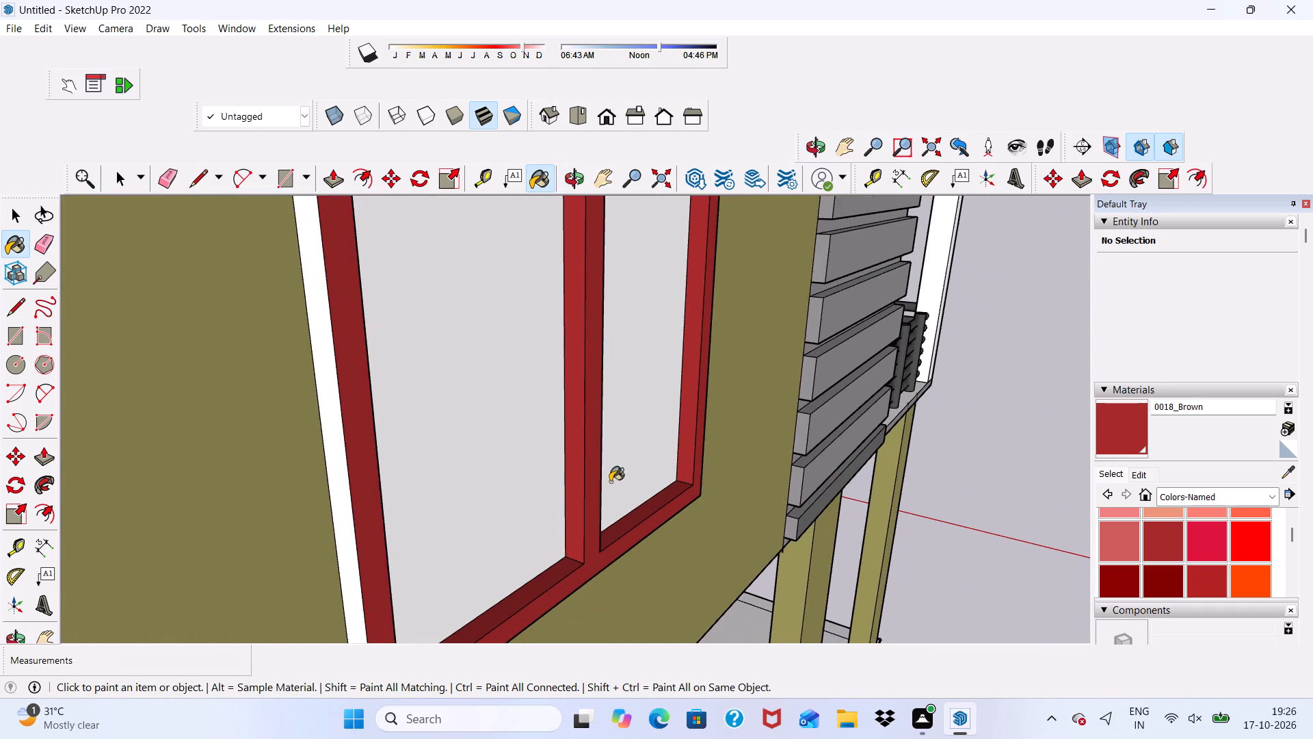
{"action": "scroll", "coordinate": [610, 482], "scroll_direction": "down", "scroll_amount": 4}
{"action": "left_click", "coordinate": [440, 532]}
{"action": "scroll", "coordinate": [414, 532], "scroll_direction": "down", "scroll_amount": 7}
{"action": "middle_click_drag", "start_coordinate": [532, 493], "coordinate": [531, 500]}
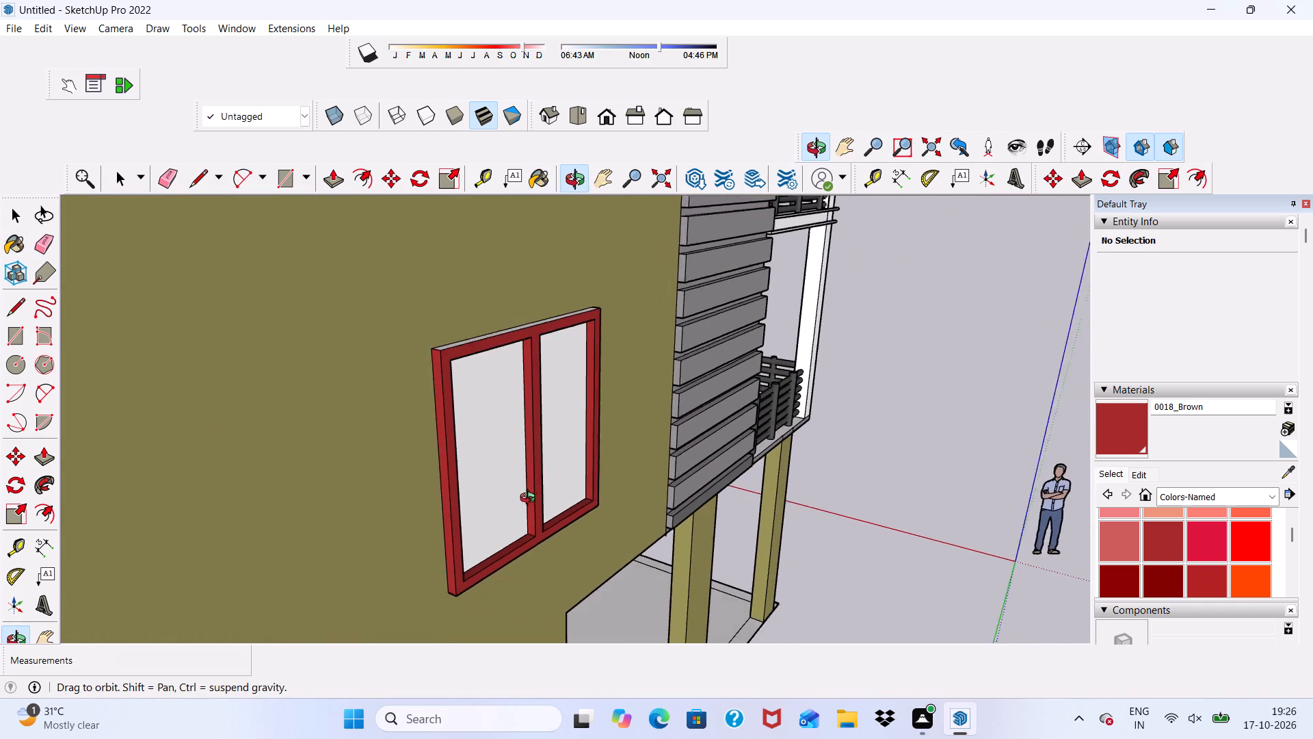
{"action": "middle_click_drag", "start_coordinate": [531, 500], "coordinate": [233, 558]}
{"action": "scroll", "coordinate": [314, 424], "scroll_direction": "up", "scroll_amount": 10}
{"action": "left_click", "coordinate": [332, 383]}
{"action": "scroll", "coordinate": [332, 387], "scroll_direction": "down", "scroll_amount": 5}
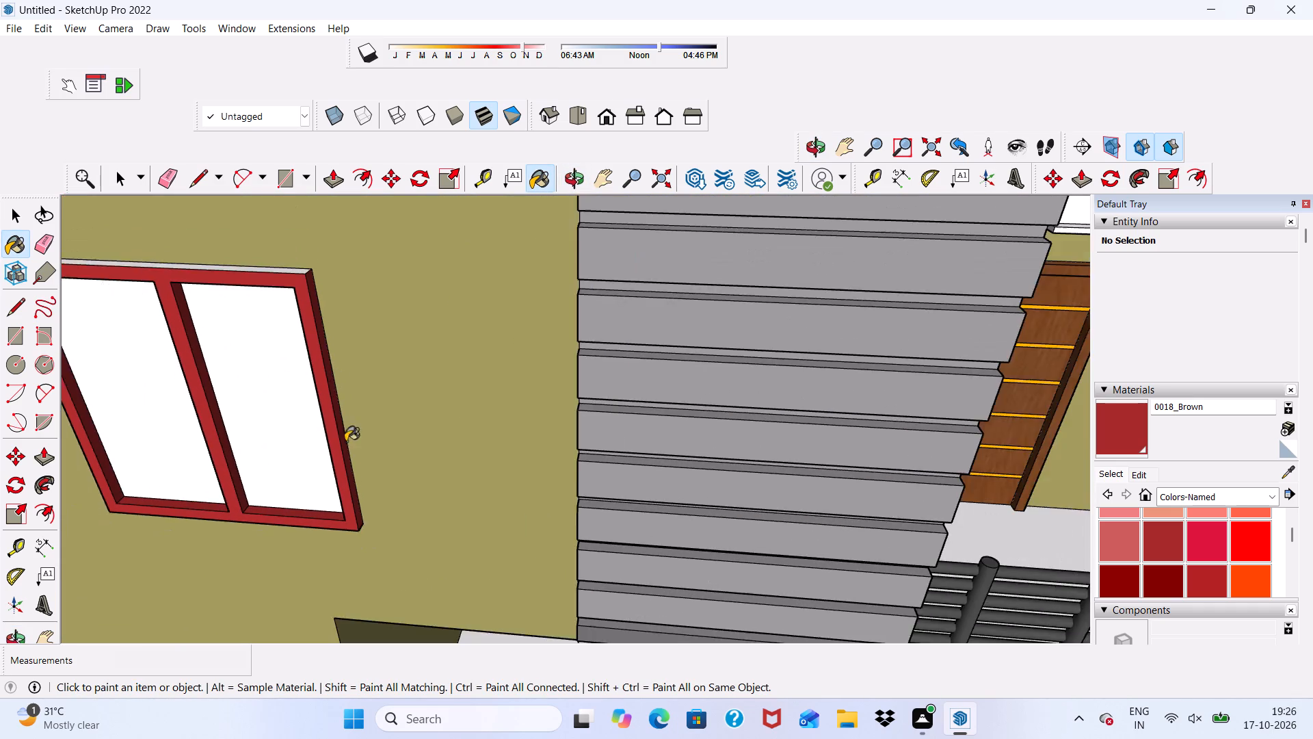
{"action": "scroll", "coordinate": [274, 298], "scroll_direction": "up", "scroll_amount": 5}
{"action": "left_click", "coordinate": [279, 261]}
Paint the lowest tall single-pane side window's front frame face and its bottom and left inner edge faces 0018_Brown.
{"action": "scroll", "coordinate": [280, 261], "scroll_direction": "down", "scroll_amount": 15}
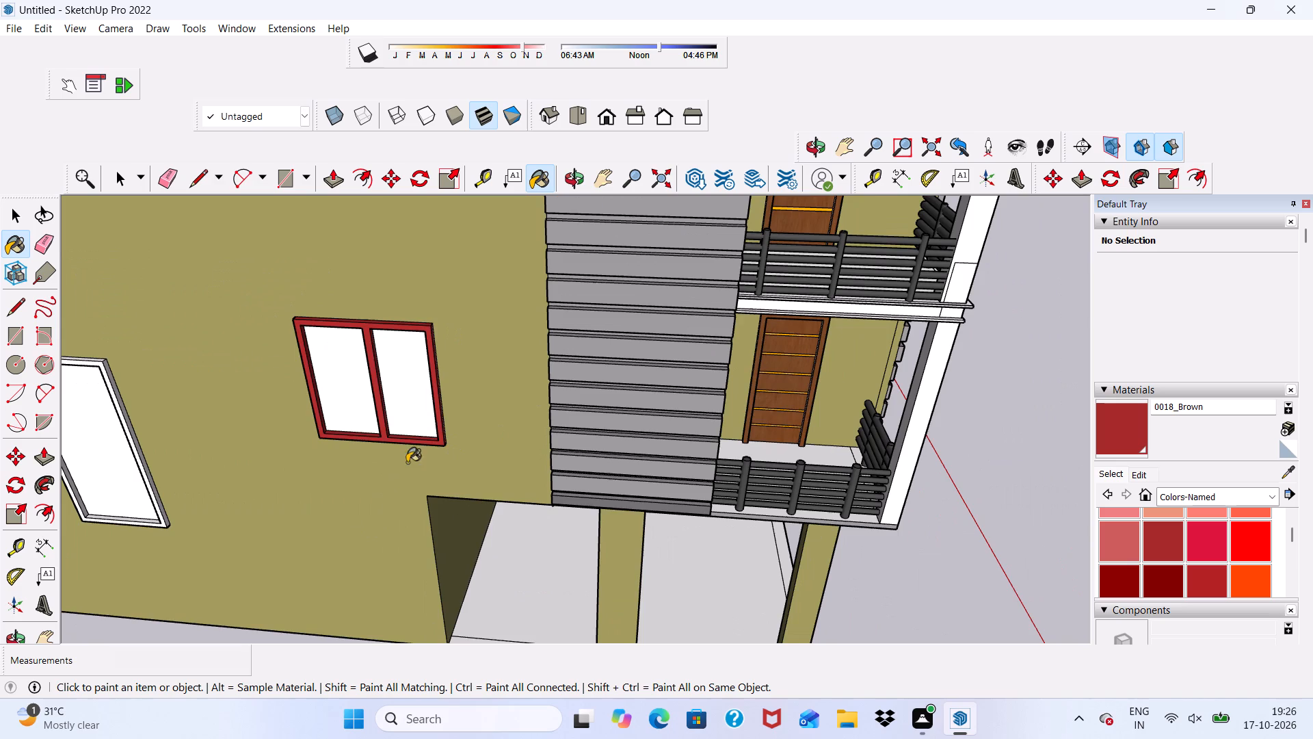
{"action": "scroll", "coordinate": [120, 482], "scroll_direction": "up", "scroll_amount": 4}
{"action": "scroll", "coordinate": [142, 537], "scroll_direction": "up", "scroll_amount": 7}
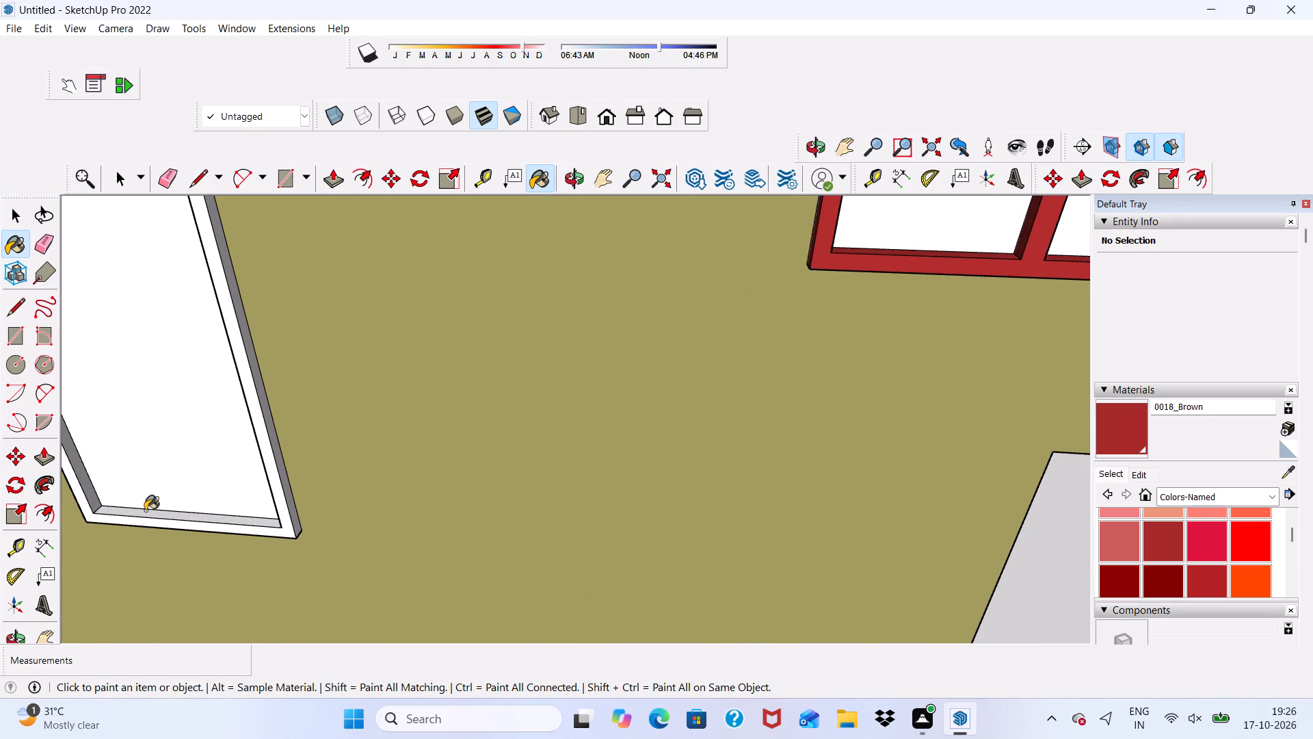
{"action": "left_click", "coordinate": [145, 510]}
{"action": "scroll", "coordinate": [145, 512], "scroll_direction": "up", "scroll_amount": 4}
{"action": "left_click", "coordinate": [145, 523]}
{"action": "scroll", "coordinate": [367, 506], "scroll_direction": "up", "scroll_amount": 3}
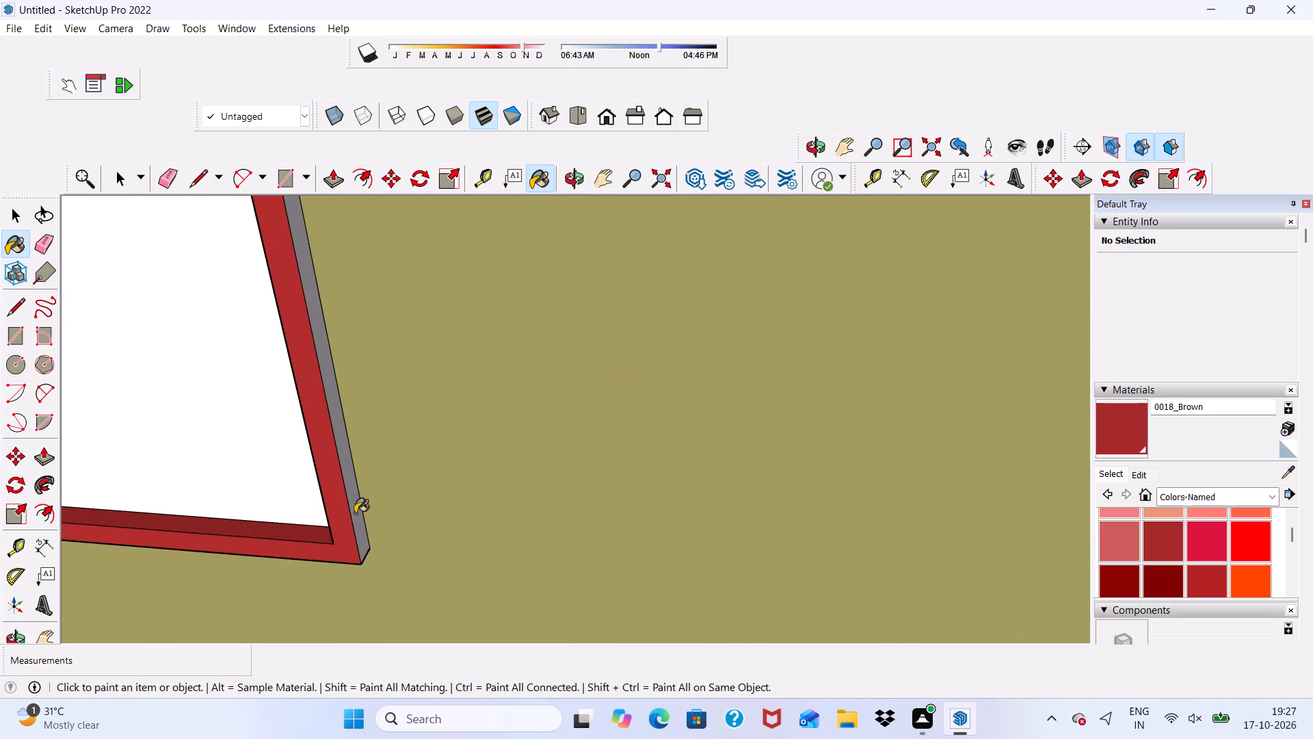
{"action": "left_click", "coordinate": [351, 517]}
{"action": "scroll", "coordinate": [354, 497], "scroll_direction": "down", "scroll_amount": 11}
{"action": "scroll", "coordinate": [134, 526], "scroll_direction": "up", "scroll_amount": 5}
{"action": "scroll", "coordinate": [390, 455], "scroll_direction": "up", "scroll_amount": 4}
{"action": "scroll", "coordinate": [326, 467], "scroll_direction": "down", "scroll_amount": 1}
{"action": "scroll", "coordinate": [326, 467], "scroll_direction": "up", "scroll_amount": 3}
{"action": "left_click", "coordinate": [357, 454]}
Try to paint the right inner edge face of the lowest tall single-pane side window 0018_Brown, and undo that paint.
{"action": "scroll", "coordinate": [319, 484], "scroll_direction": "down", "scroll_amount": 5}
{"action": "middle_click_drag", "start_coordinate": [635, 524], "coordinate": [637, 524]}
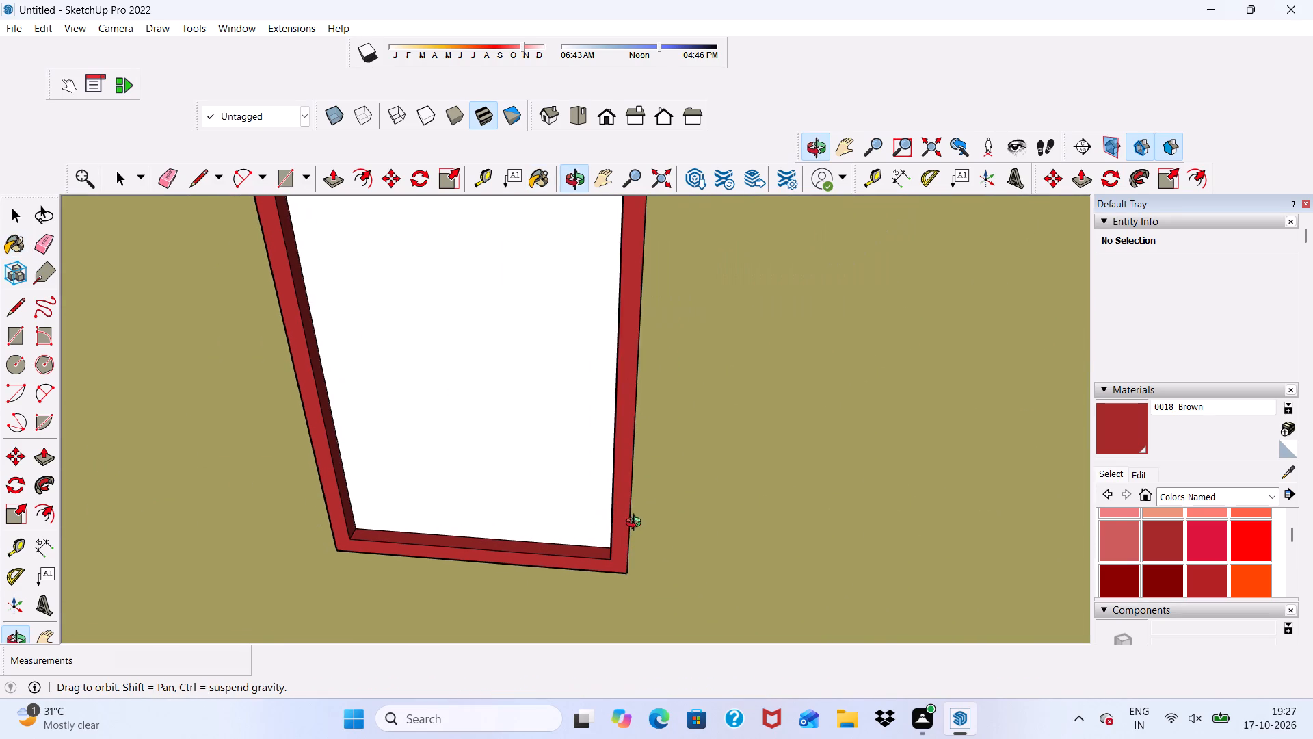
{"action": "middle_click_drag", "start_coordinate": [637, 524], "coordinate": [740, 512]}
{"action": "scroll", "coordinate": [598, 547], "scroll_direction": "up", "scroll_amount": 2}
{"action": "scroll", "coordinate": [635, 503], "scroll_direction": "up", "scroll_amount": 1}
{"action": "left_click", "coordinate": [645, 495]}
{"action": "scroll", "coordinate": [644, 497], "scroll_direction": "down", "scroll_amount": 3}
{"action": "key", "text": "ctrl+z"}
Paint the right inner edge face and right outer side face of the lowest tall single-pane side window 0018_Brown.
{"action": "scroll", "coordinate": [633, 492], "scroll_direction": "up", "scroll_amount": 4}
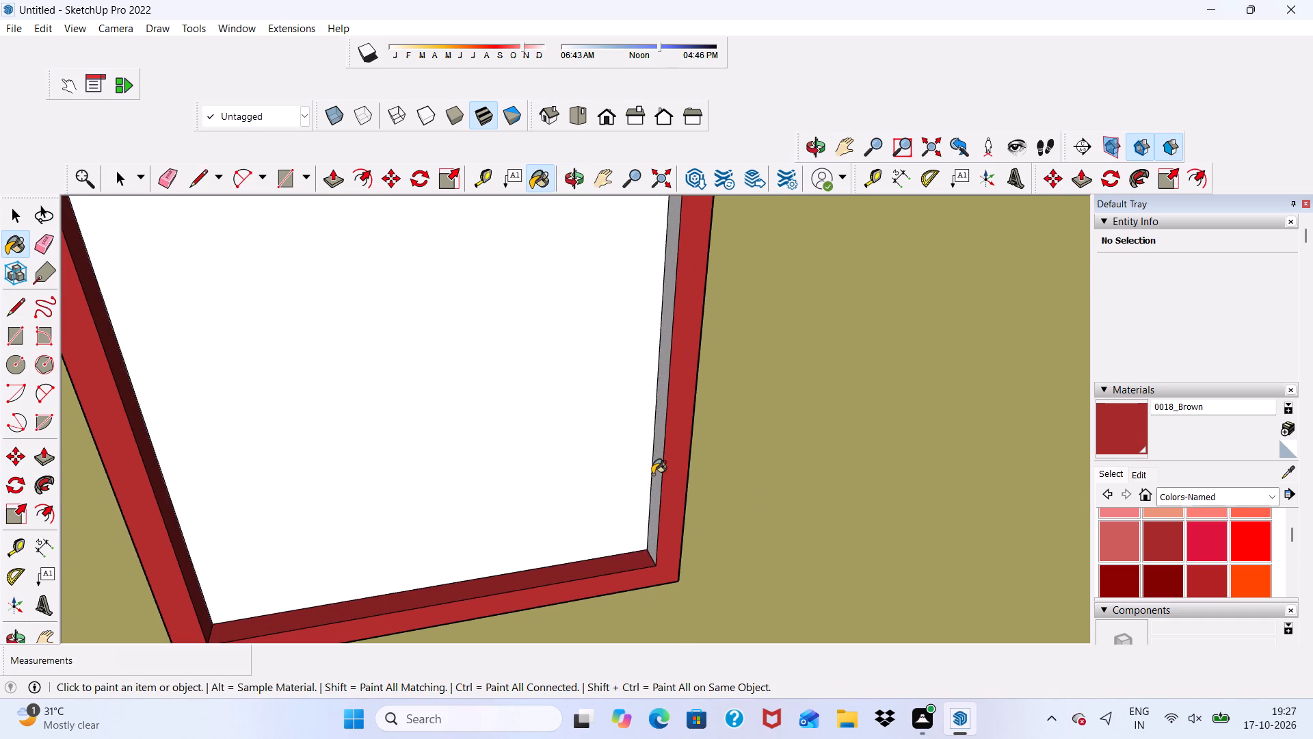
{"action": "left_click", "coordinate": [652, 474]}
{"action": "scroll", "coordinate": [657, 496], "scroll_direction": "down", "scroll_amount": 2}
{"action": "middle_click_drag", "start_coordinate": [663, 513], "coordinate": [357, 528]}
{"action": "scroll", "coordinate": [558, 497], "scroll_direction": "up", "scroll_amount": 1}
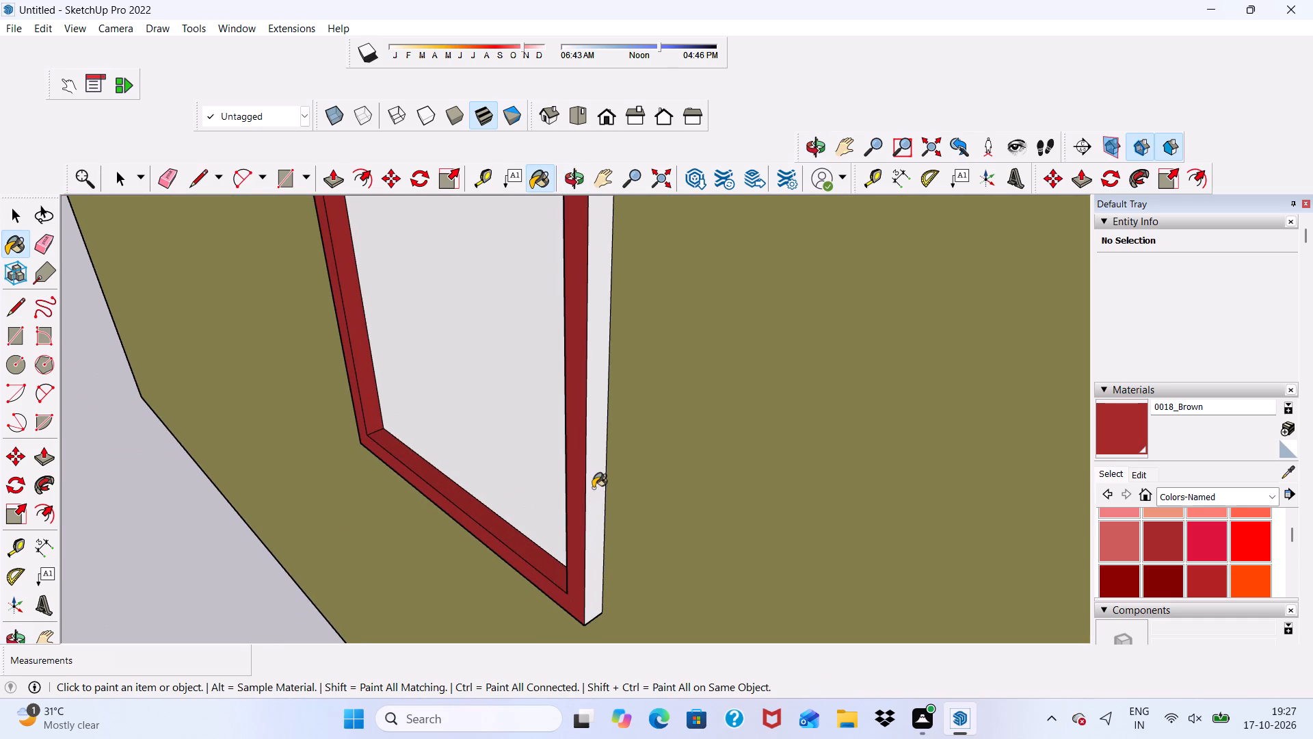
{"action": "left_click", "coordinate": [593, 487]}
{"action": "scroll", "coordinate": [557, 516], "scroll_direction": "down", "scroll_amount": 1}
{"action": "middle_click_drag", "start_coordinate": [556, 517], "coordinate": [856, 460]}
{"action": "scroll", "coordinate": [737, 510], "scroll_direction": "up", "scroll_amount": 3}
{"action": "left_click", "coordinate": [715, 478]}
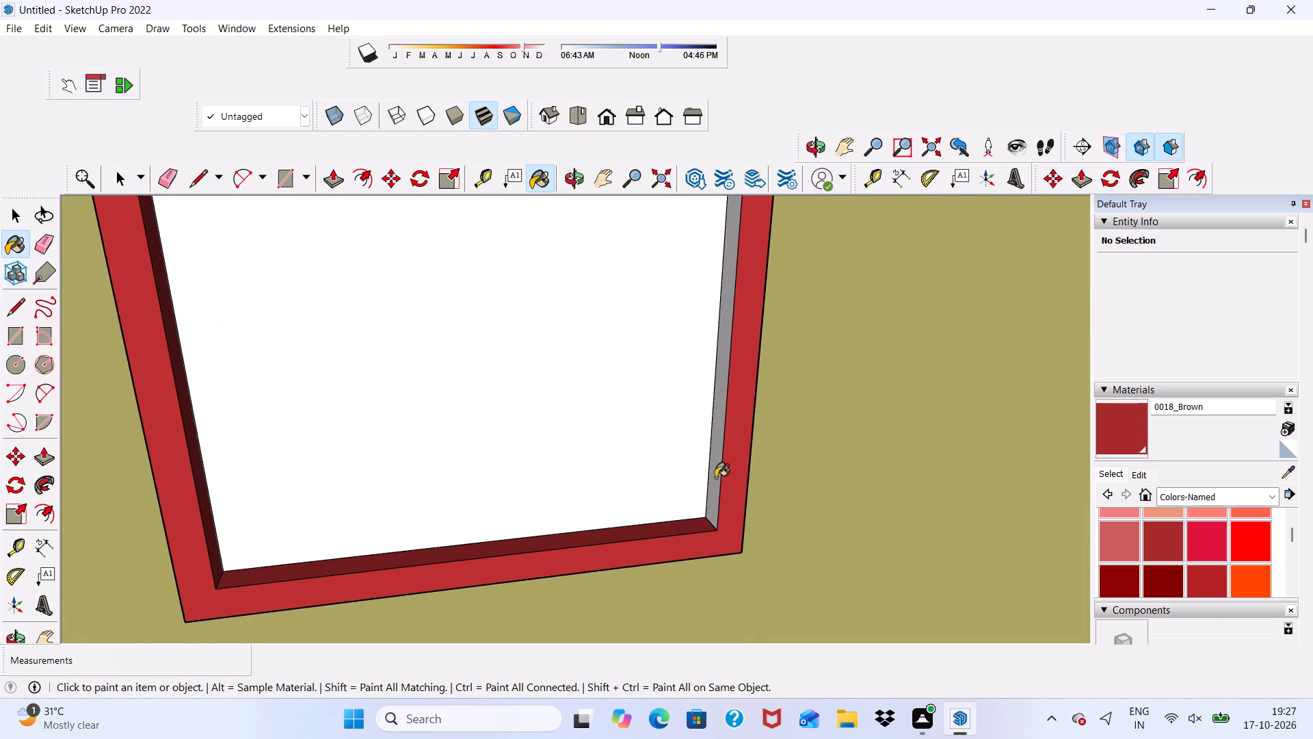
Paint the top face and left outer side face of the lowest tall single-pane side window's frame 0018_Brown.
{"action": "scroll", "coordinate": [699, 489], "scroll_direction": "down", "scroll_amount": 6}
{"action": "middle_click_drag", "start_coordinate": [485, 506], "coordinate": [239, 466]}
{"action": "scroll", "coordinate": [354, 364], "scroll_direction": "up", "scroll_amount": 2}
{"action": "scroll", "coordinate": [354, 366], "scroll_direction": "down", "scroll_amount": 13}
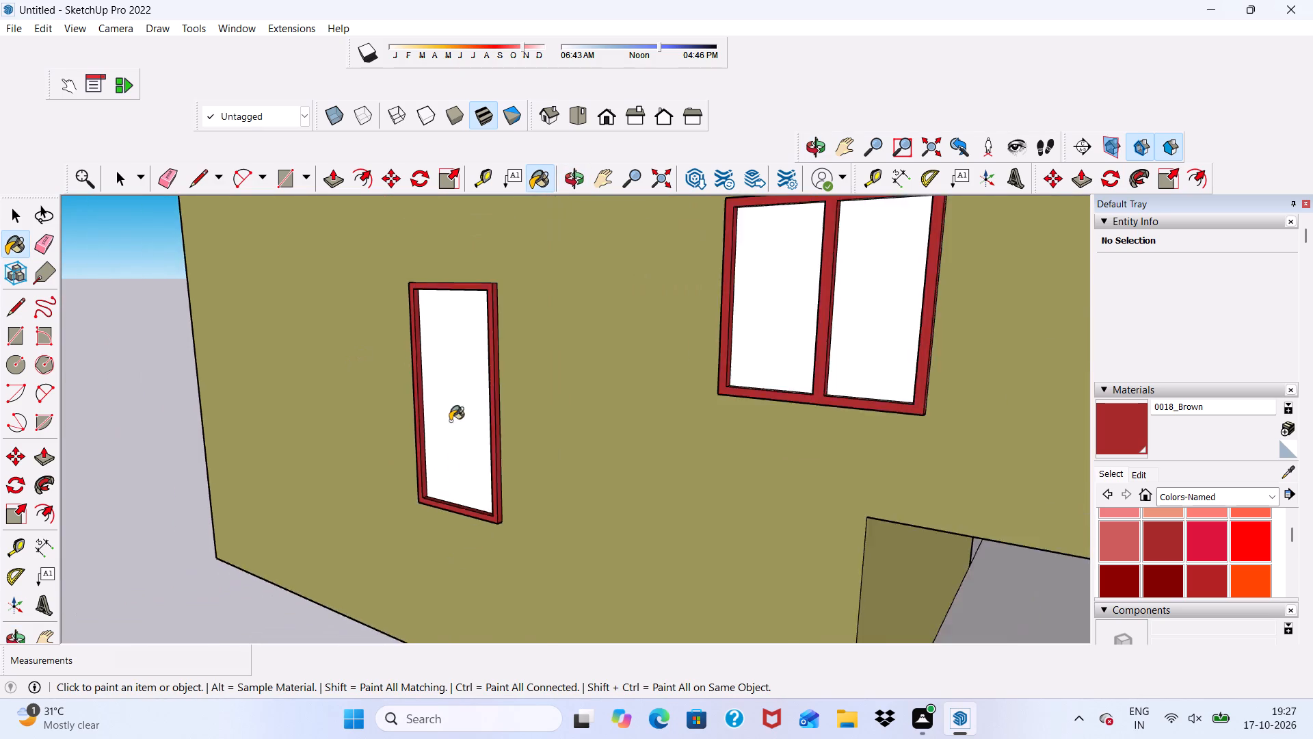
{"action": "scroll", "coordinate": [450, 421], "scroll_direction": "down", "scroll_amount": 3}
{"action": "scroll", "coordinate": [449, 365], "scroll_direction": "up", "scroll_amount": 10}
{"action": "middle_click_drag", "start_coordinate": [439, 334], "coordinate": [416, 464]}
{"action": "scroll", "coordinate": [454, 270], "scroll_direction": "up", "scroll_amount": 4}
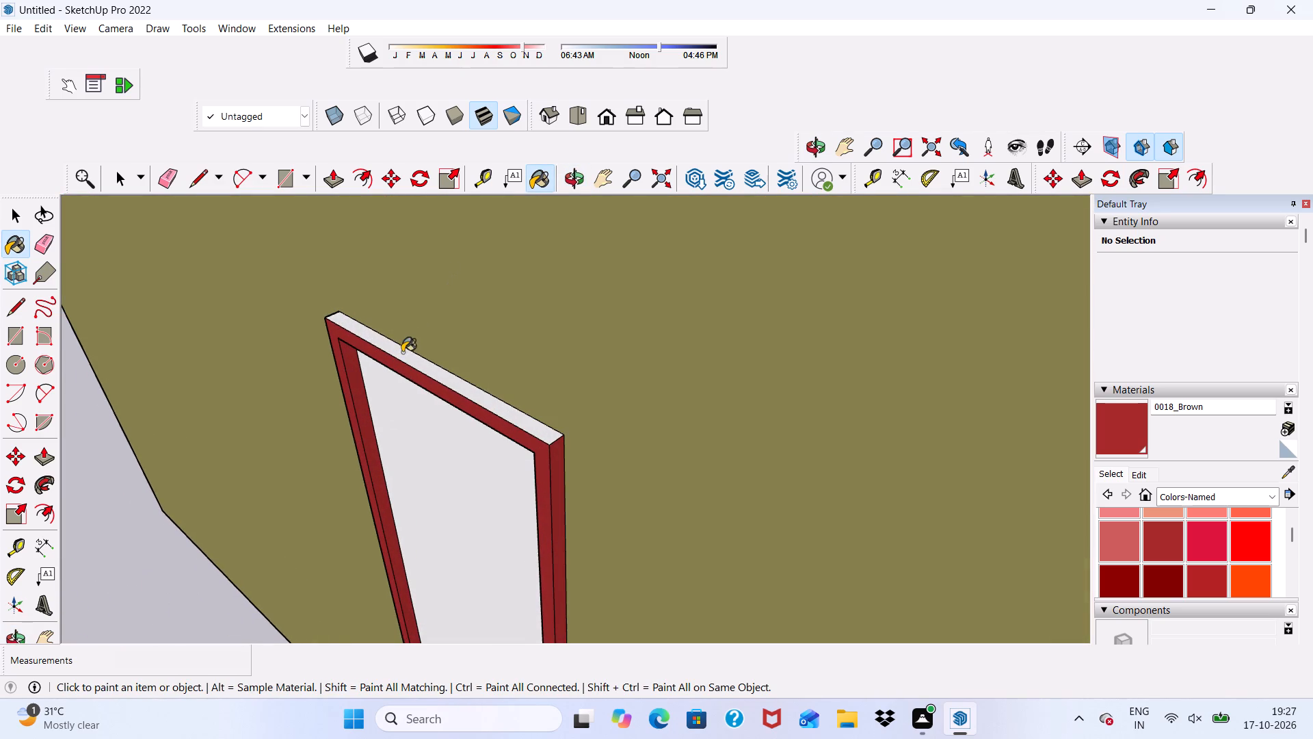
{"action": "left_click", "coordinate": [399, 355]}
{"action": "scroll", "coordinate": [370, 400], "scroll_direction": "down", "scroll_amount": 2}
{"action": "middle_click_drag", "start_coordinate": [349, 441], "coordinate": [817, 397]}
{"action": "scroll", "coordinate": [715, 456], "scroll_direction": "up", "scroll_amount": 1}
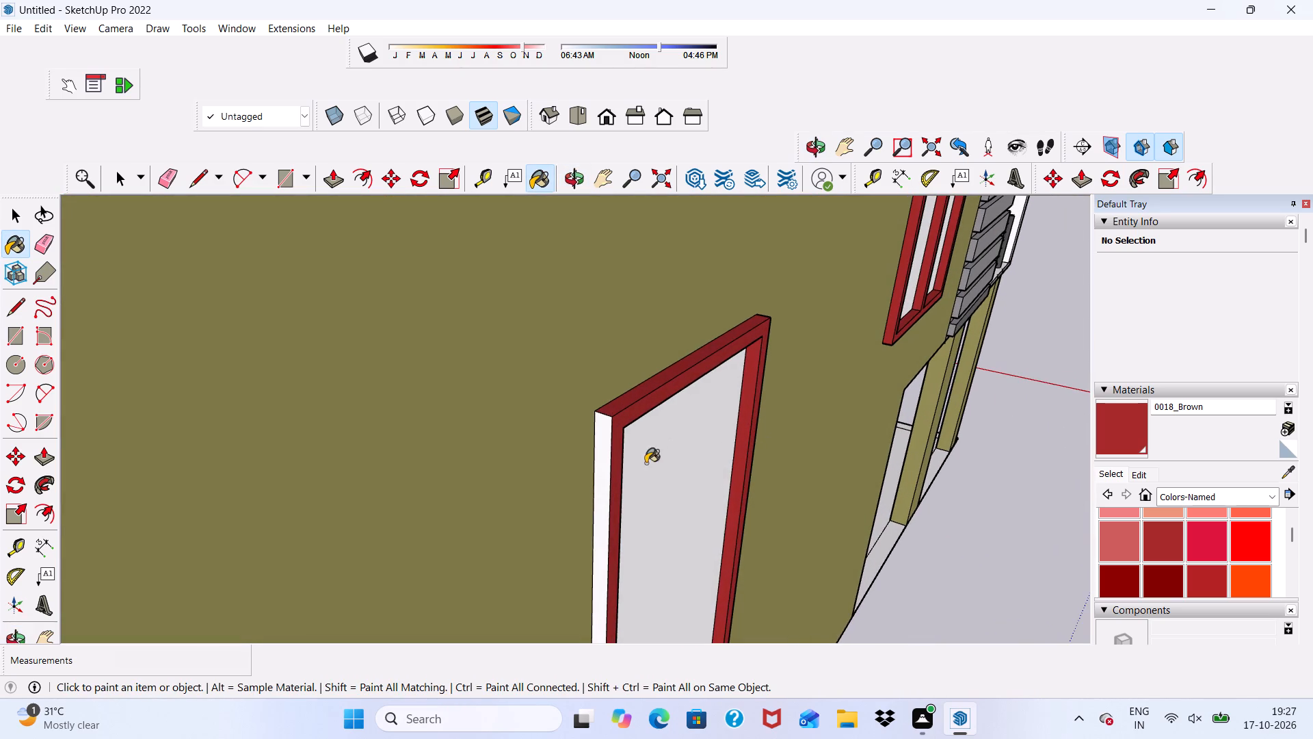
{"action": "left_click", "coordinate": [603, 476]}
{"action": "scroll", "coordinate": [568, 466], "scroll_direction": "down", "scroll_amount": 8}
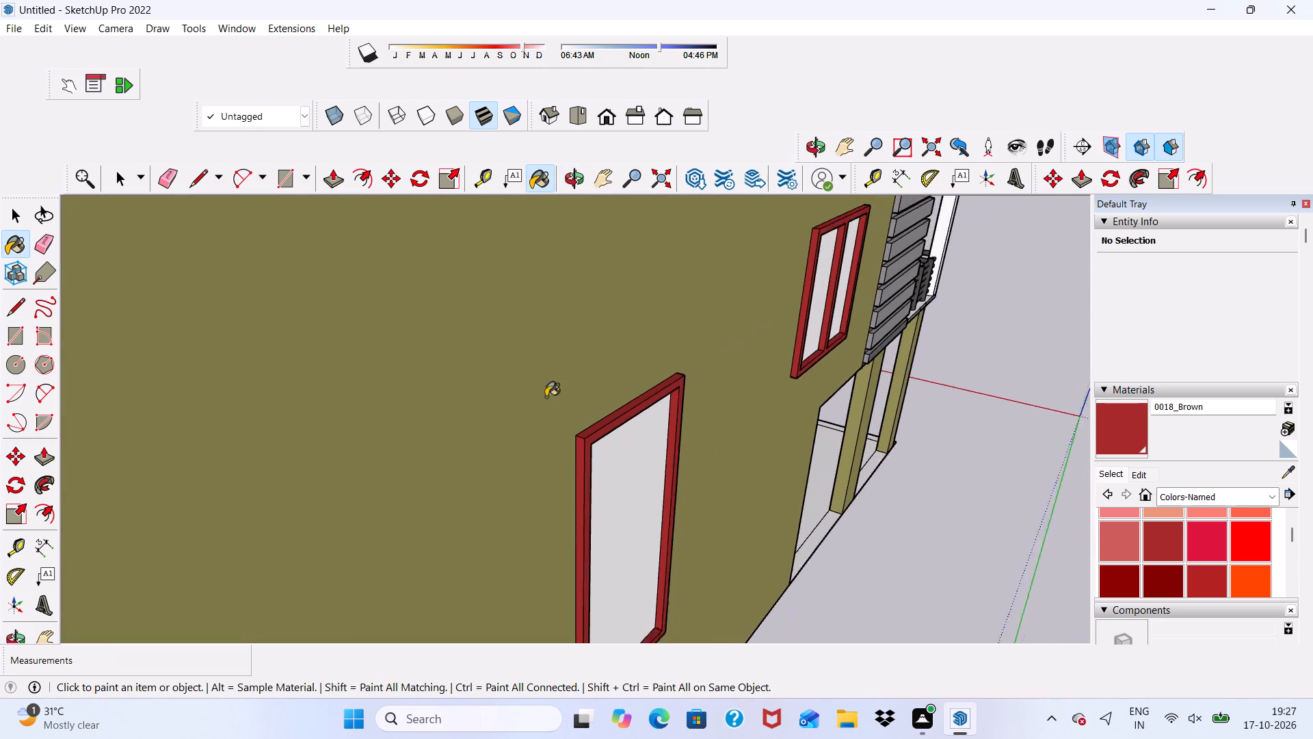
Paint the front, left outer side and top faces of the tall single-pane side window one floor up 0018_Brown.
{"action": "scroll", "coordinate": [546, 397], "scroll_direction": "down", "scroll_amount": 20}
{"action": "scroll", "coordinate": [546, 397], "scroll_direction": "down", "scroll_amount": 1}
{"action": "scroll", "coordinate": [526, 289], "scroll_direction": "up", "scroll_amount": 11}
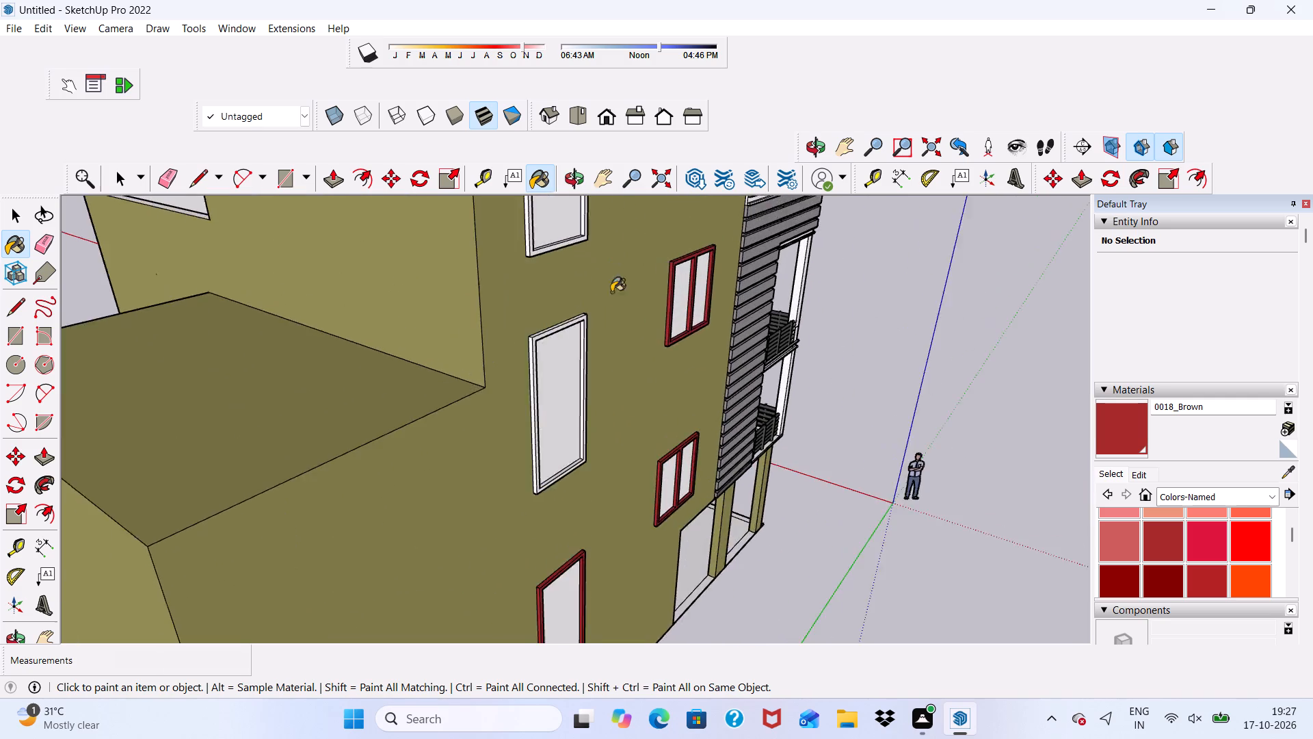
{"action": "scroll", "coordinate": [611, 292], "scroll_direction": "up", "scroll_amount": 14}
{"action": "left_click", "coordinate": [466, 295]}
{"action": "scroll", "coordinate": [414, 377], "scroll_direction": "up", "scroll_amount": 3}
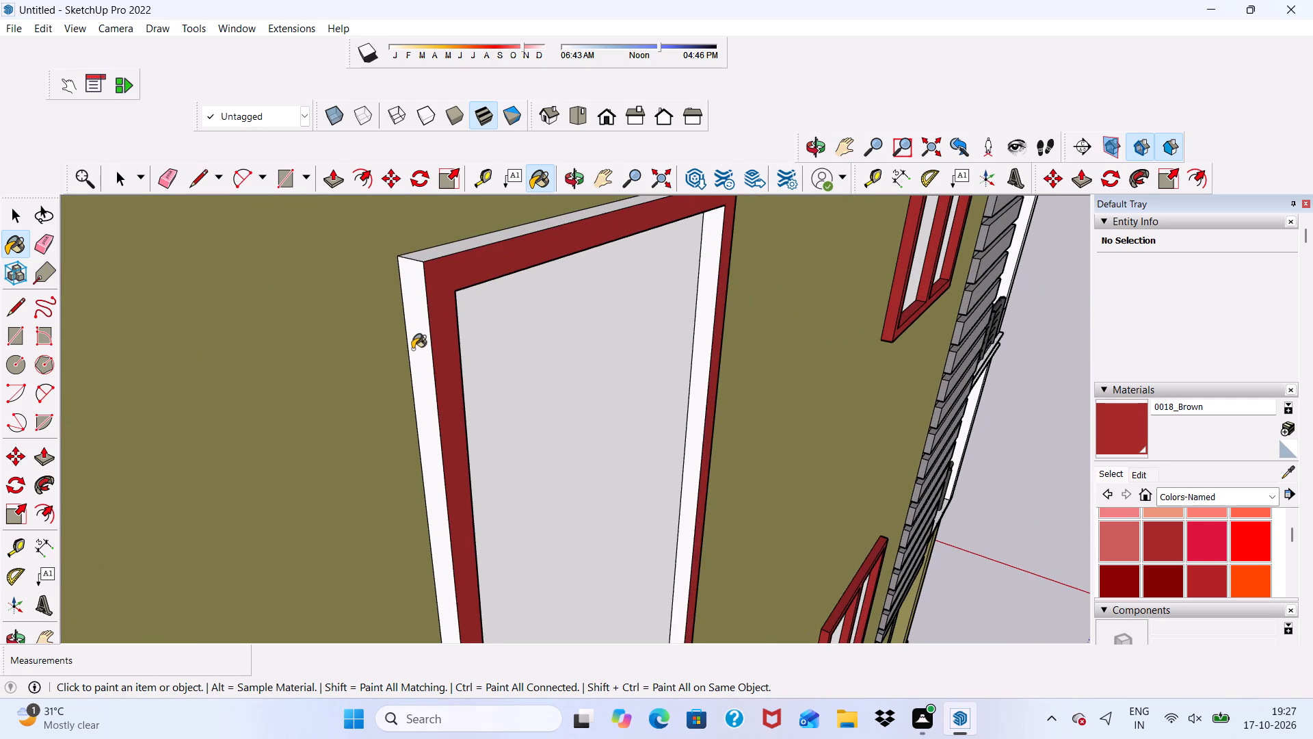
{"action": "left_click", "coordinate": [414, 346]}
{"action": "left_click", "coordinate": [432, 254]}
Paint the left and right inner edge faces of the middle tall single-pane side window 0018_Brown.
{"action": "scroll", "coordinate": [422, 333], "scroll_direction": "down", "scroll_amount": 4}
{"action": "middle_click_drag", "start_coordinate": [557, 408], "coordinate": [343, 359]}
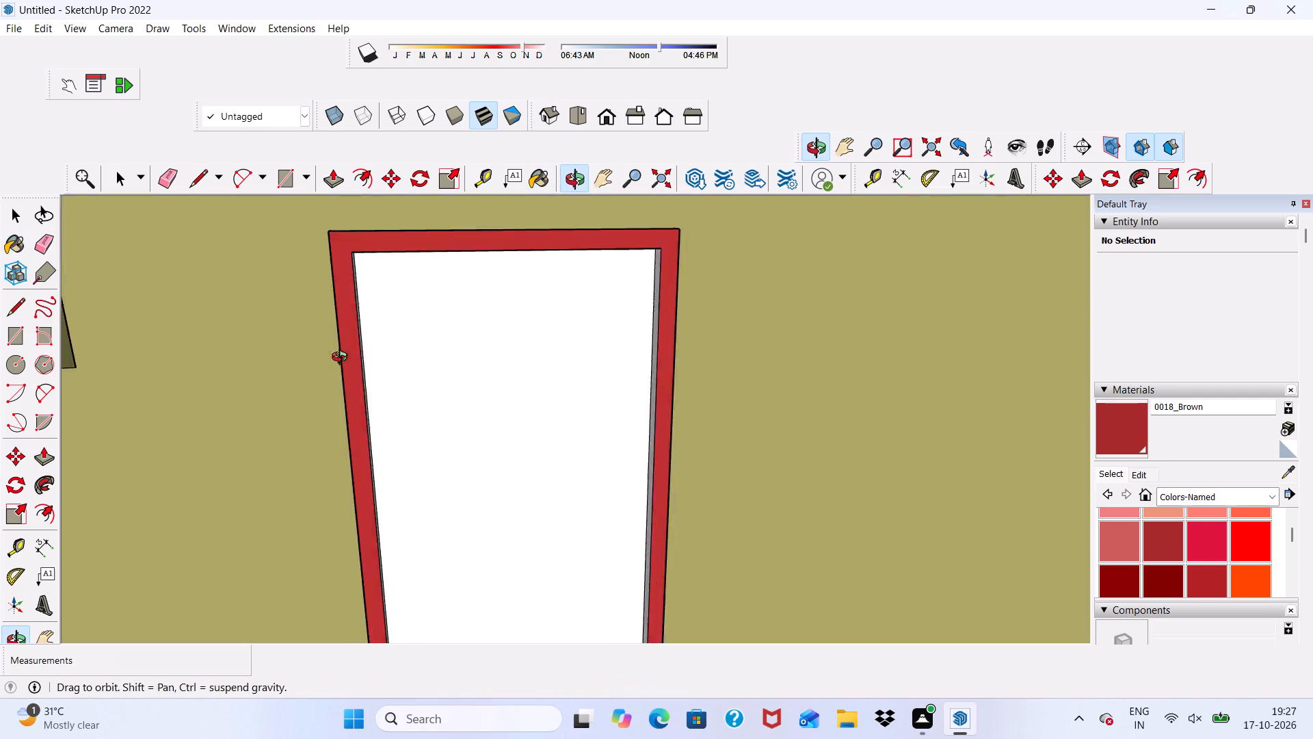
{"action": "middle_click_drag", "start_coordinate": [343, 359], "coordinate": [169, 369]}
{"action": "scroll", "coordinate": [329, 387], "scroll_direction": "up", "scroll_amount": 4}
{"action": "scroll", "coordinate": [426, 370], "scroll_direction": "up", "scroll_amount": 2}
{"action": "left_click", "coordinate": [426, 370]}
{"action": "scroll", "coordinate": [426, 370], "scroll_direction": "up", "scroll_amount": 1}
{"action": "scroll", "coordinate": [362, 376], "scroll_direction": "down", "scroll_amount": 5}
{"action": "middle_click_drag", "start_coordinate": [543, 439], "coordinate": [546, 440]}
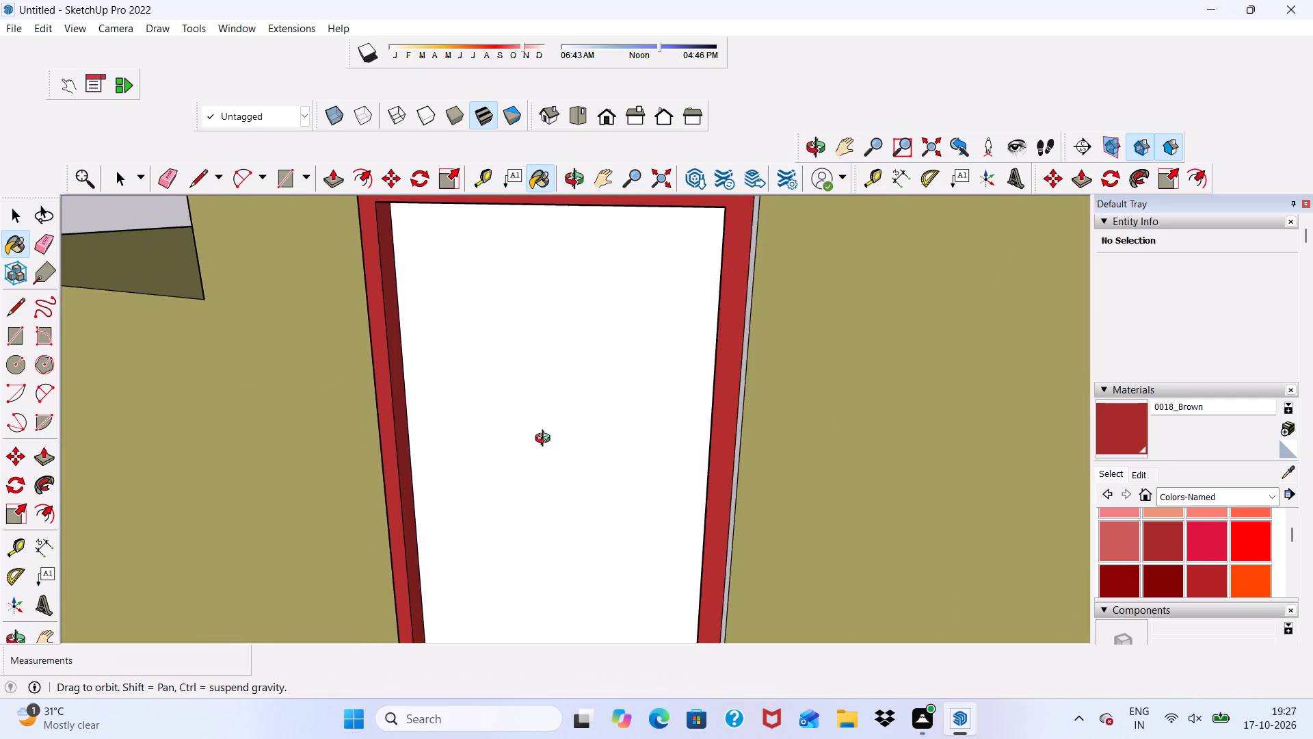
{"action": "middle_click_drag", "start_coordinate": [546, 440], "coordinate": [836, 457]}
{"action": "scroll", "coordinate": [788, 452], "scroll_direction": "up", "scroll_amount": 3}
{"action": "left_click", "coordinate": [747, 416]}
Paint the bottom inner edge face and right outer side face of the middle tall single-pane side window 0018_Brown.
{"action": "scroll", "coordinate": [700, 265], "scroll_direction": "down", "scroll_amount": 6}
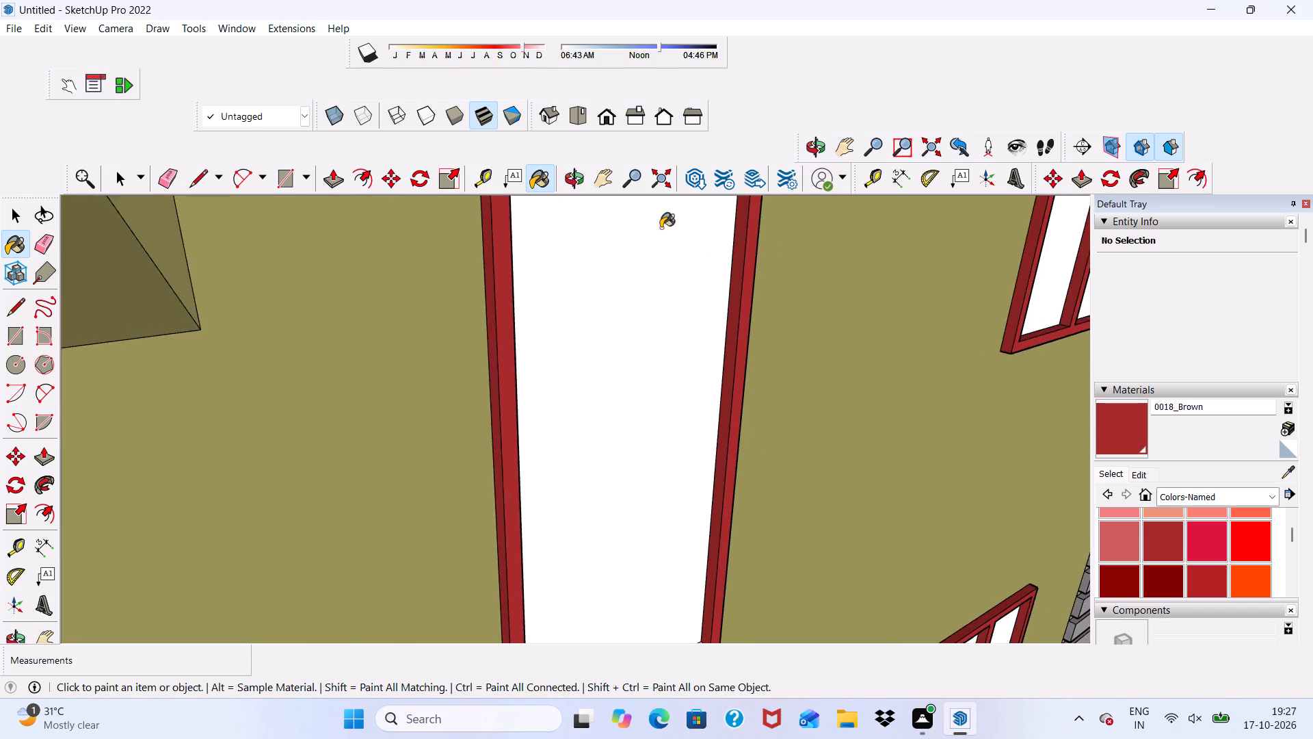
{"action": "scroll", "coordinate": [661, 228], "scroll_direction": "down", "scroll_amount": 6}
{"action": "middle_click_drag", "start_coordinate": [622, 599], "coordinate": [616, 633]}
{"action": "scroll", "coordinate": [610, 625], "scroll_direction": "up", "scroll_amount": 7}
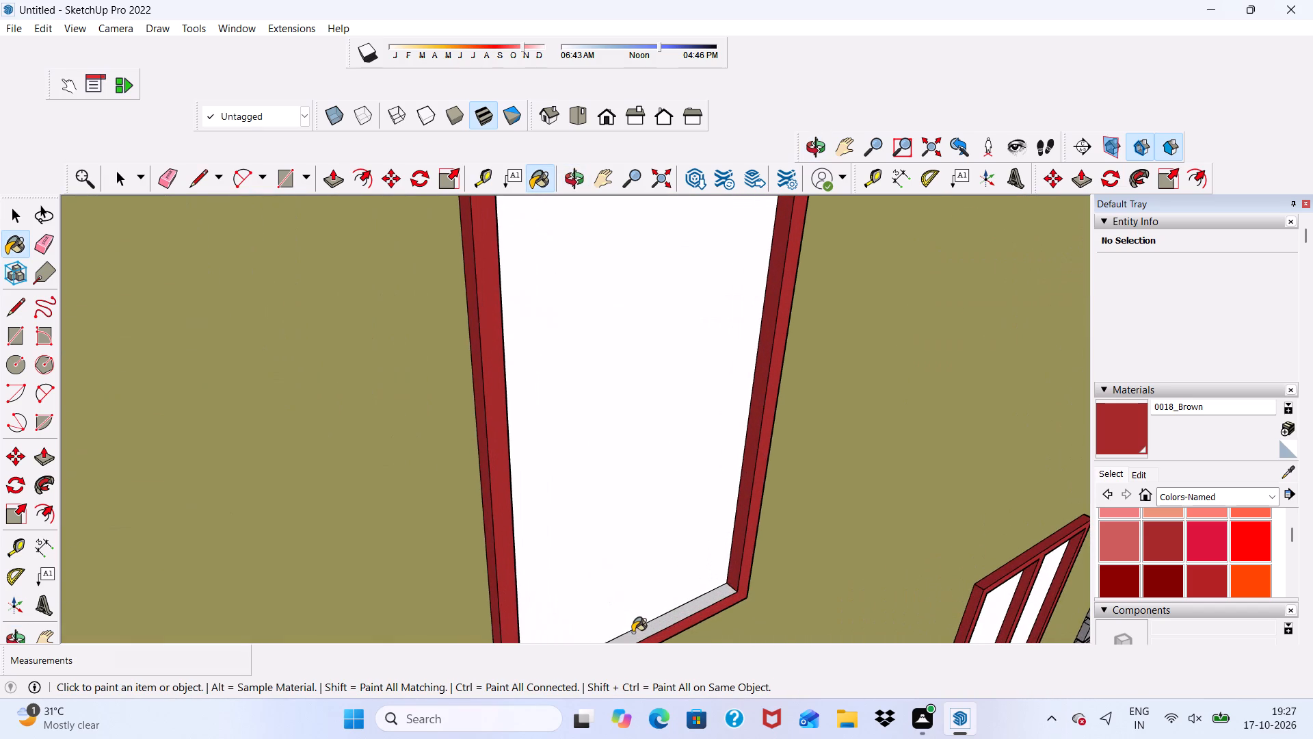
{"action": "left_click", "coordinate": [633, 632]}
{"action": "scroll", "coordinate": [642, 531], "scroll_direction": "down", "scroll_amount": 3}
{"action": "middle_click_drag", "start_coordinate": [357, 573], "coordinate": [339, 568]}
{"action": "middle_click_drag", "start_coordinate": [596, 493], "coordinate": [282, 512]}
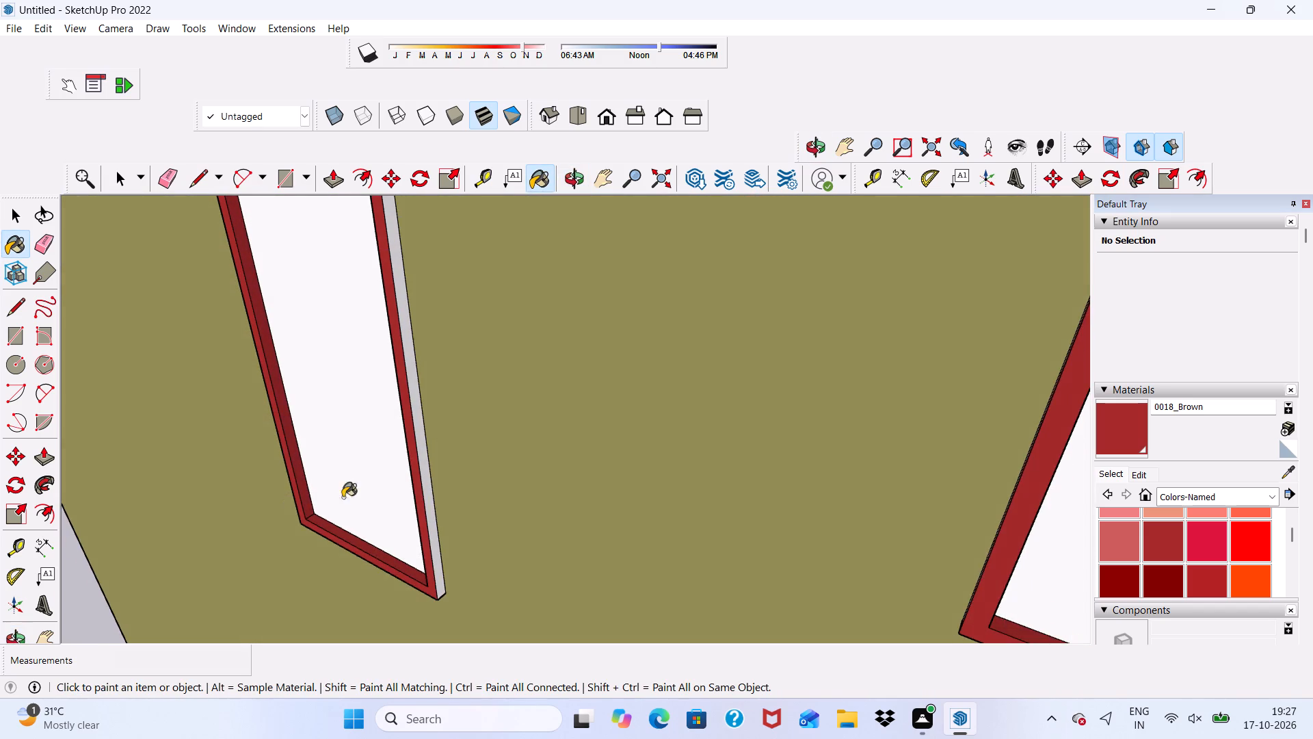
{"action": "scroll", "coordinate": [442, 487], "scroll_direction": "up", "scroll_amount": 3}
{"action": "left_click", "coordinate": [426, 519]}
{"action": "scroll", "coordinate": [426, 523], "scroll_direction": "down", "scroll_amount": 8}
{"action": "middle_click_drag", "start_coordinate": [466, 565], "coordinate": [476, 604]}
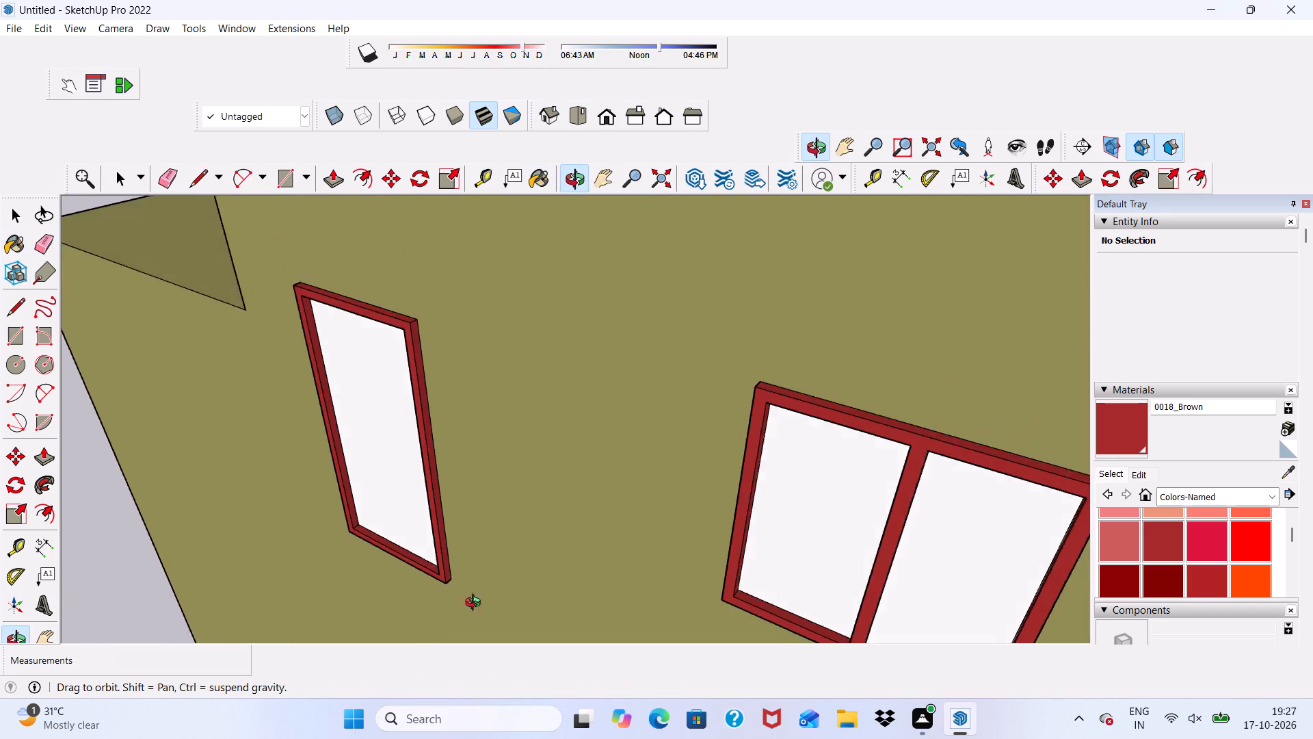
Paint the bottom outer face and top inner edge face of the middle tall single-pane side window 0018_Brown.
{"action": "middle_click_drag", "start_coordinate": [476, 604], "coordinate": [763, 469]}
{"action": "middle_click_drag", "start_coordinate": [475, 388], "coordinate": [449, 34]}
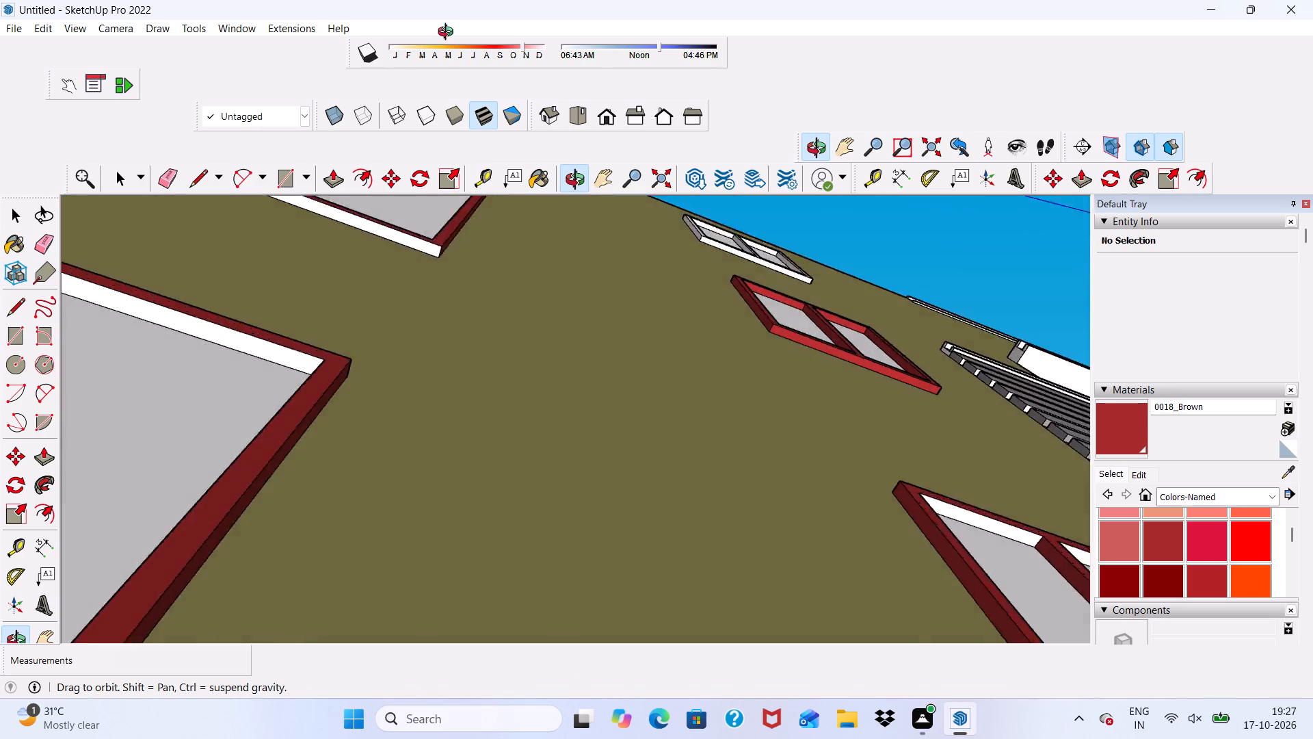
{"action": "middle_click_drag", "start_coordinate": [449, 34], "coordinate": [423, 104]}
{"action": "scroll", "coordinate": [338, 363], "scroll_direction": "up", "scroll_amount": 4}
{"action": "left_click", "coordinate": [334, 382]}
{"action": "scroll", "coordinate": [339, 365], "scroll_direction": "down", "scroll_amount": 6}
{"action": "scroll", "coordinate": [425, 326], "scroll_direction": "up", "scroll_amount": 5}
{"action": "scroll", "coordinate": [442, 359], "scroll_direction": "down", "scroll_amount": 8}
{"action": "scroll", "coordinate": [398, 259], "scroll_direction": "up", "scroll_amount": 4}
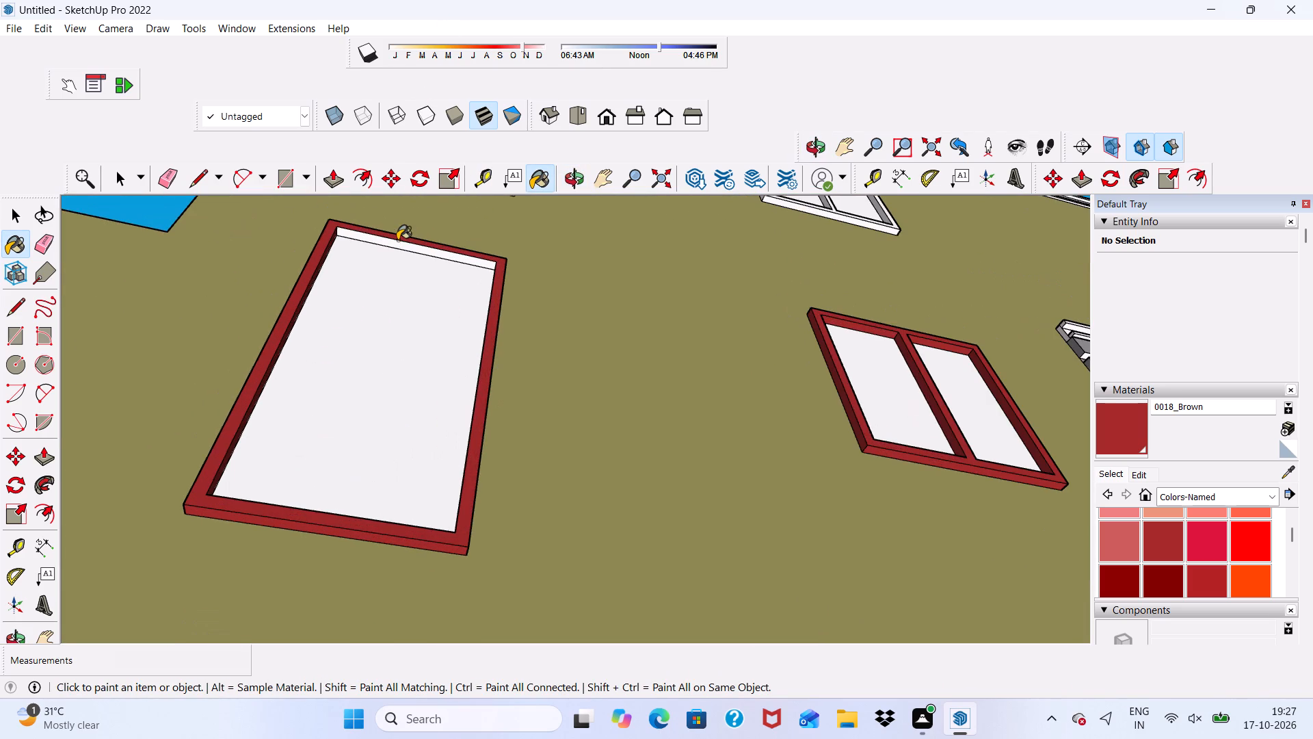
{"action": "left_click", "coordinate": [401, 244]}
{"action": "scroll", "coordinate": [403, 206], "scroll_direction": "down", "scroll_amount": 14}
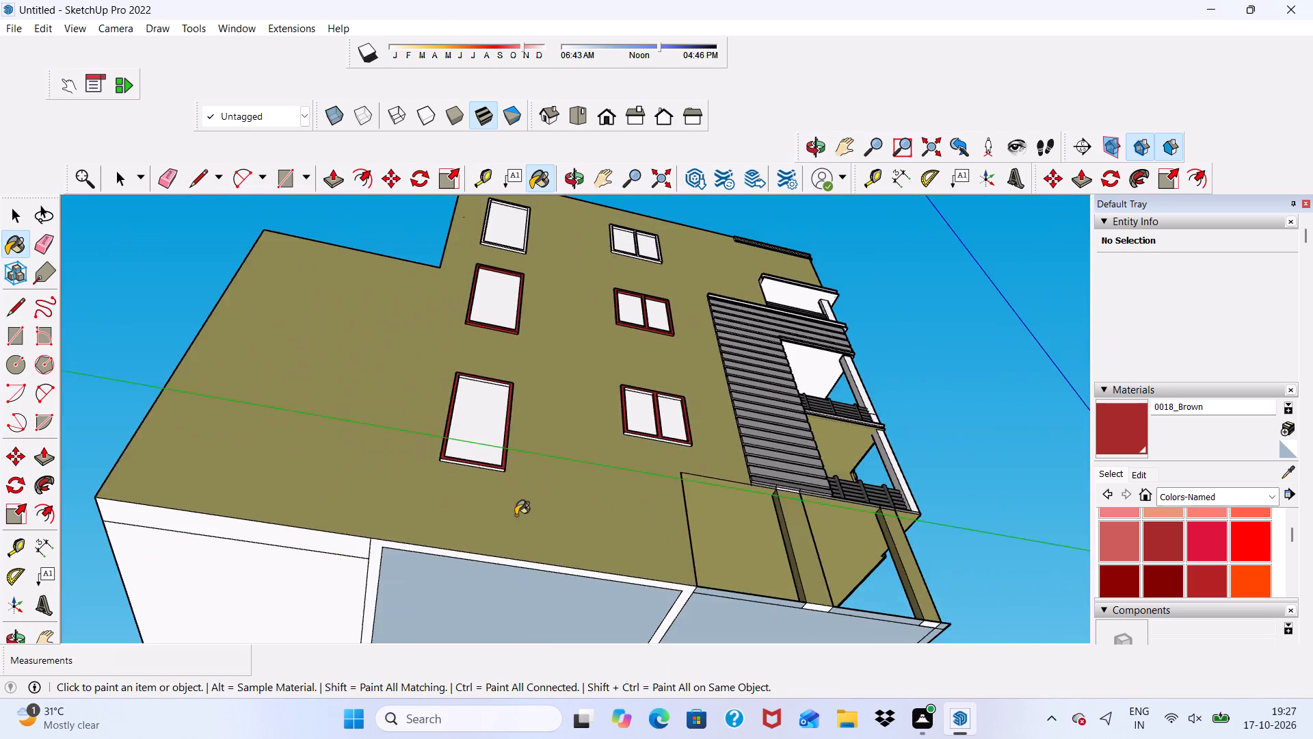
Paint the bottom outer face and top inner edge face of the lowest tall single-pane side window 0018_Brown.
{"action": "scroll", "coordinate": [515, 518], "scroll_direction": "up", "scroll_amount": 8}
{"action": "left_click", "coordinate": [461, 457]}
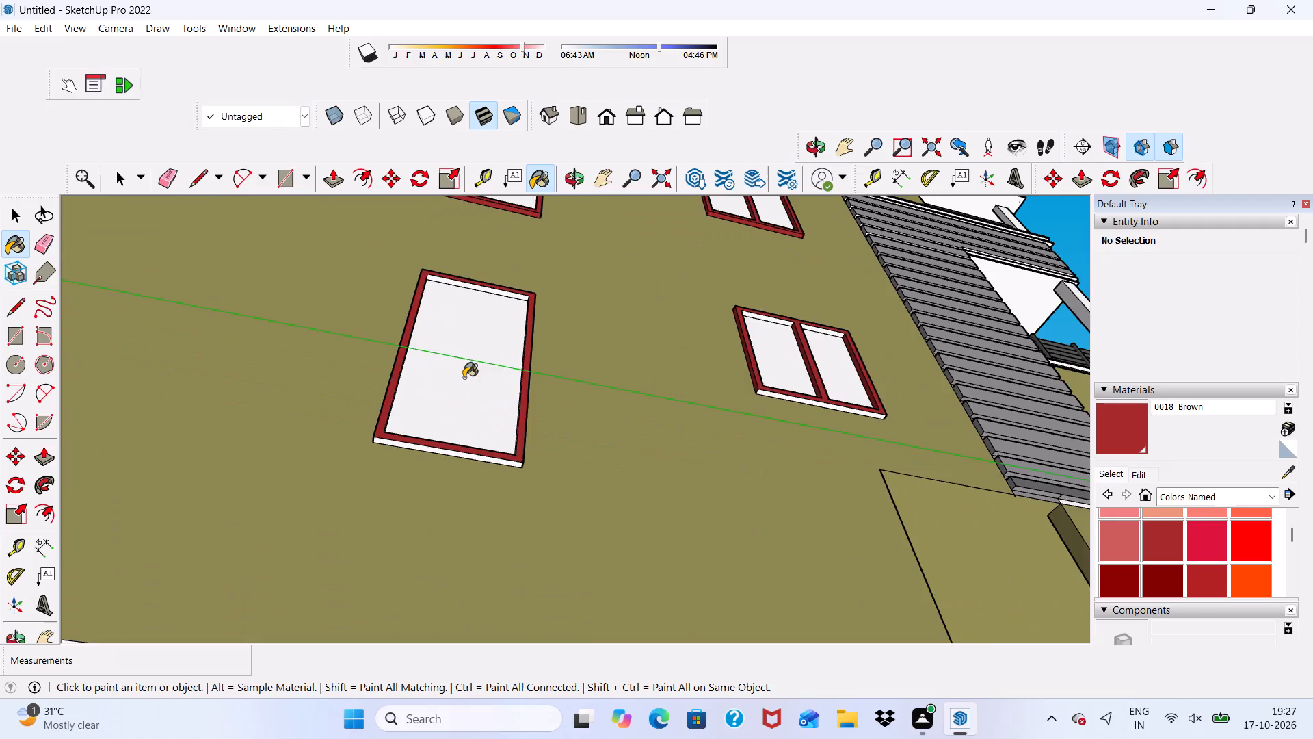
{"action": "scroll", "coordinate": [464, 378], "scroll_direction": "up", "scroll_amount": 13}
{"action": "left_click", "coordinate": [471, 526]}
{"action": "scroll", "coordinate": [468, 485], "scroll_direction": "down", "scroll_amount": 10}
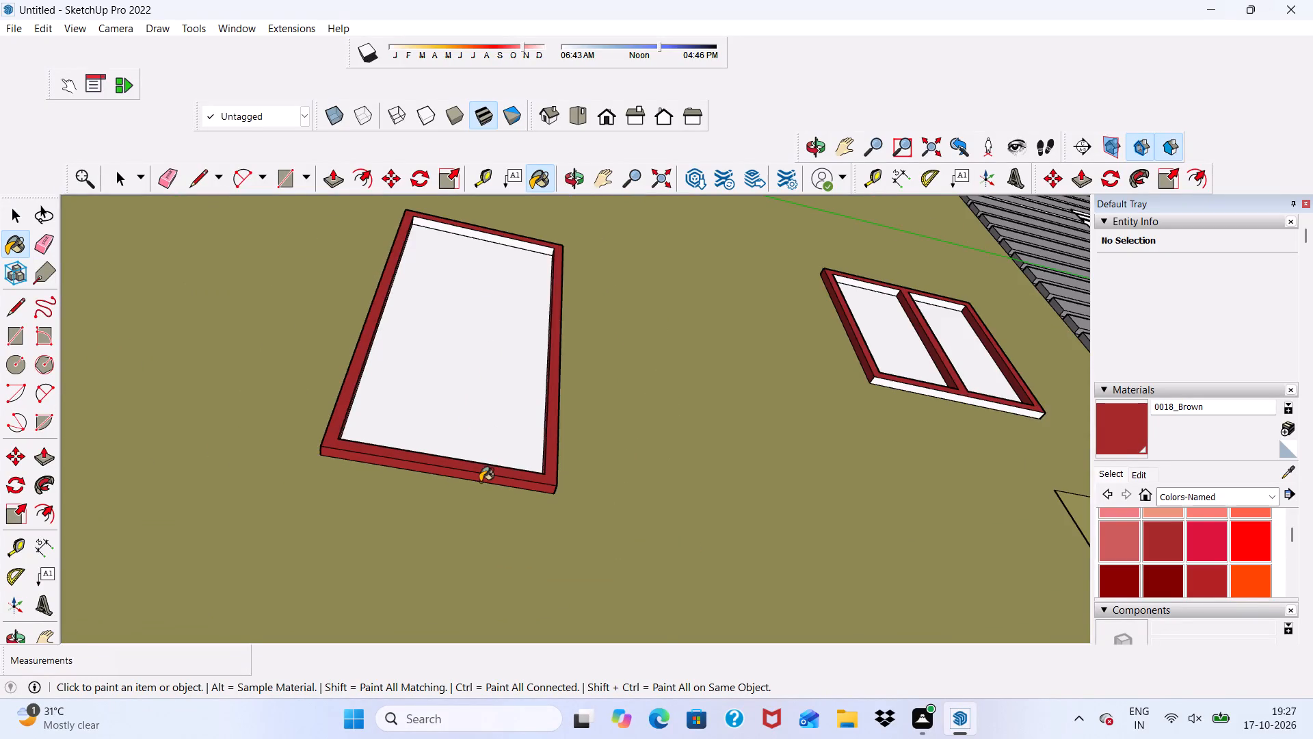
{"action": "scroll", "coordinate": [455, 283], "scroll_direction": "up", "scroll_amount": 6}
{"action": "scroll", "coordinate": [480, 218], "scroll_direction": "down", "scroll_amount": 1}
{"action": "scroll", "coordinate": [480, 218], "scroll_direction": "up", "scroll_amount": 3}
{"action": "left_click", "coordinate": [507, 207]}
{"action": "scroll", "coordinate": [448, 372], "scroll_direction": "down", "scroll_amount": 7}
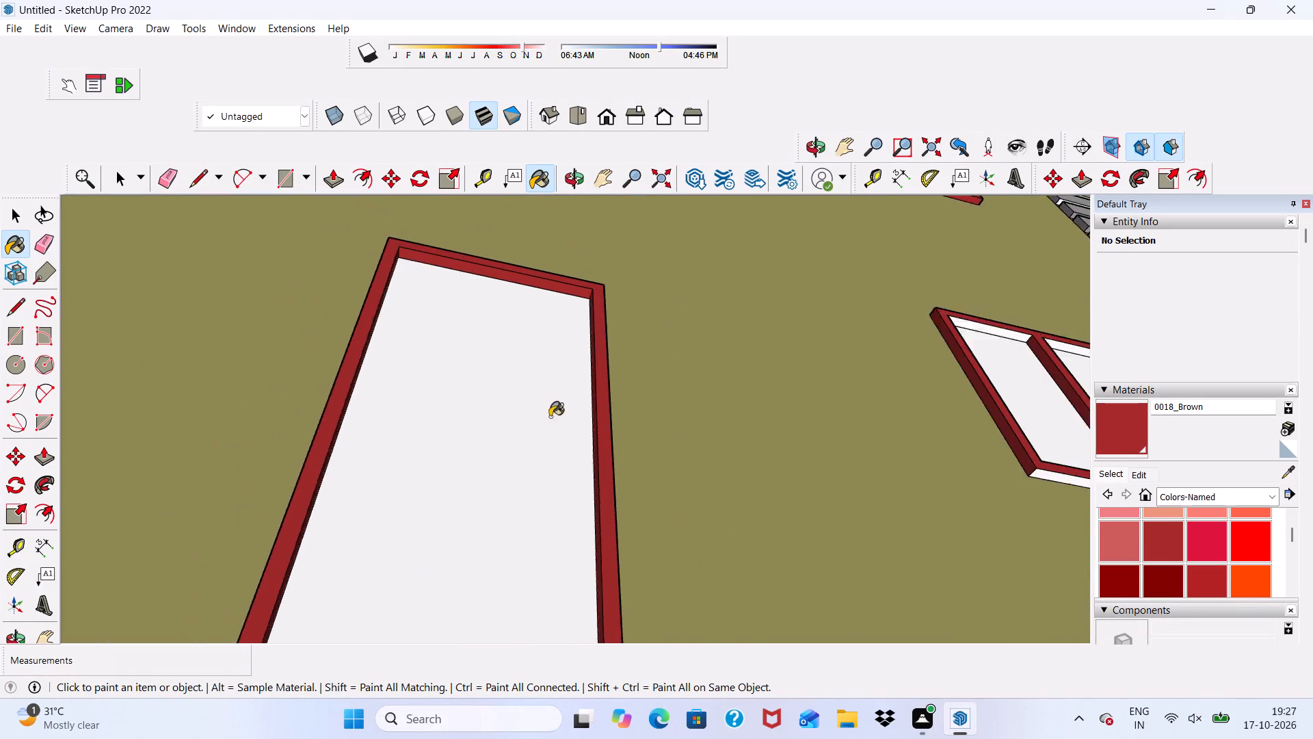
Paint the bottom outer face and both panes' top inner edge faces of the lowest two-pane side window 0018_Brown.
{"action": "scroll", "coordinate": [550, 417], "scroll_direction": "down", "scroll_amount": 2}
{"action": "scroll", "coordinate": [986, 453], "scroll_direction": "up", "scroll_amount": 3}
{"action": "left_click", "coordinate": [954, 475]}
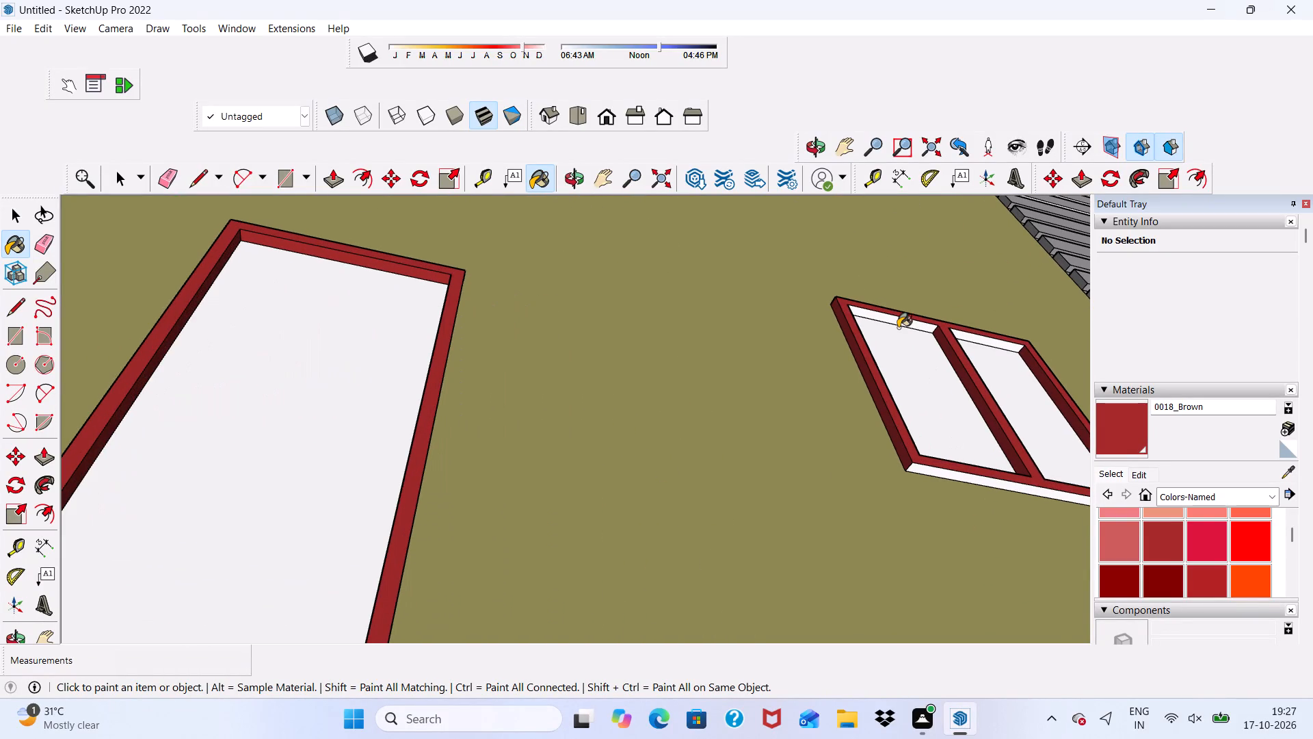
{"action": "left_click", "coordinate": [897, 325]}
{"action": "scroll", "coordinate": [895, 319], "scroll_direction": "up", "scroll_amount": 4}
{"action": "left_click", "coordinate": [895, 319]}
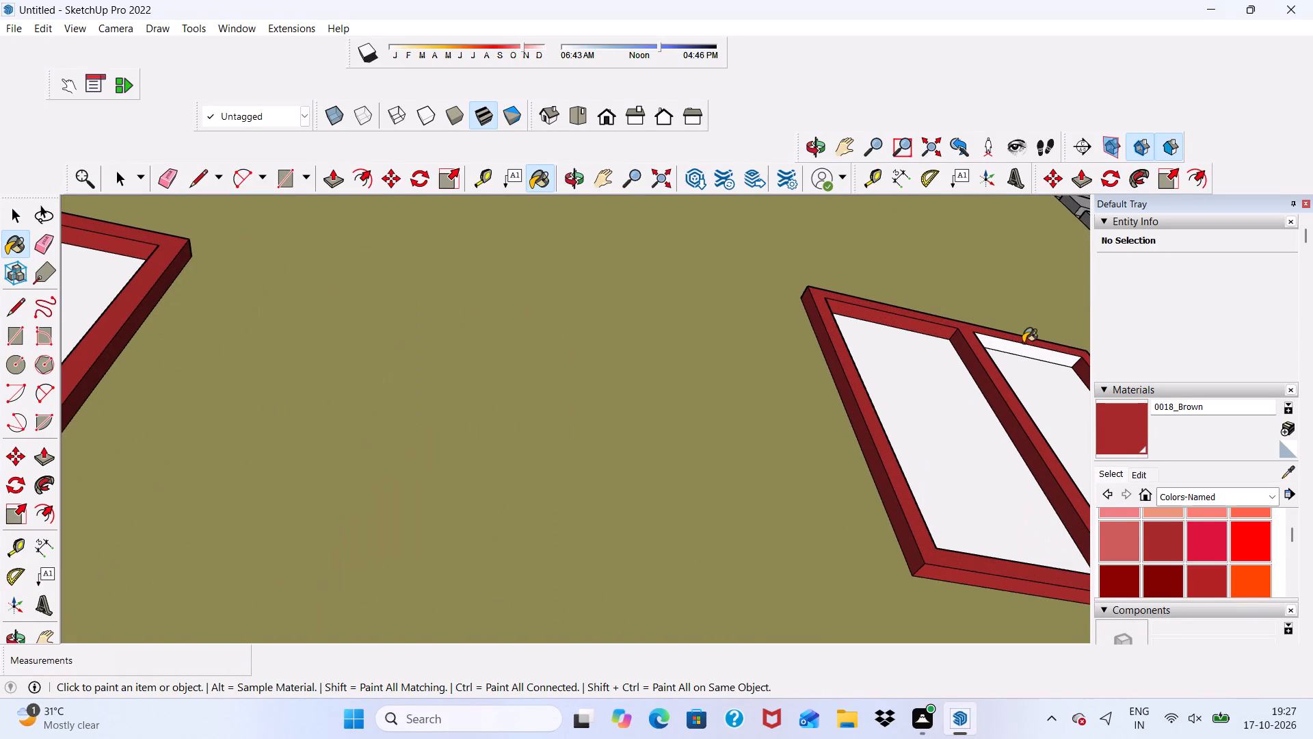
{"action": "left_click", "coordinate": [1024, 348]}
{"action": "scroll", "coordinate": [907, 387], "scroll_direction": "down", "scroll_amount": 18}
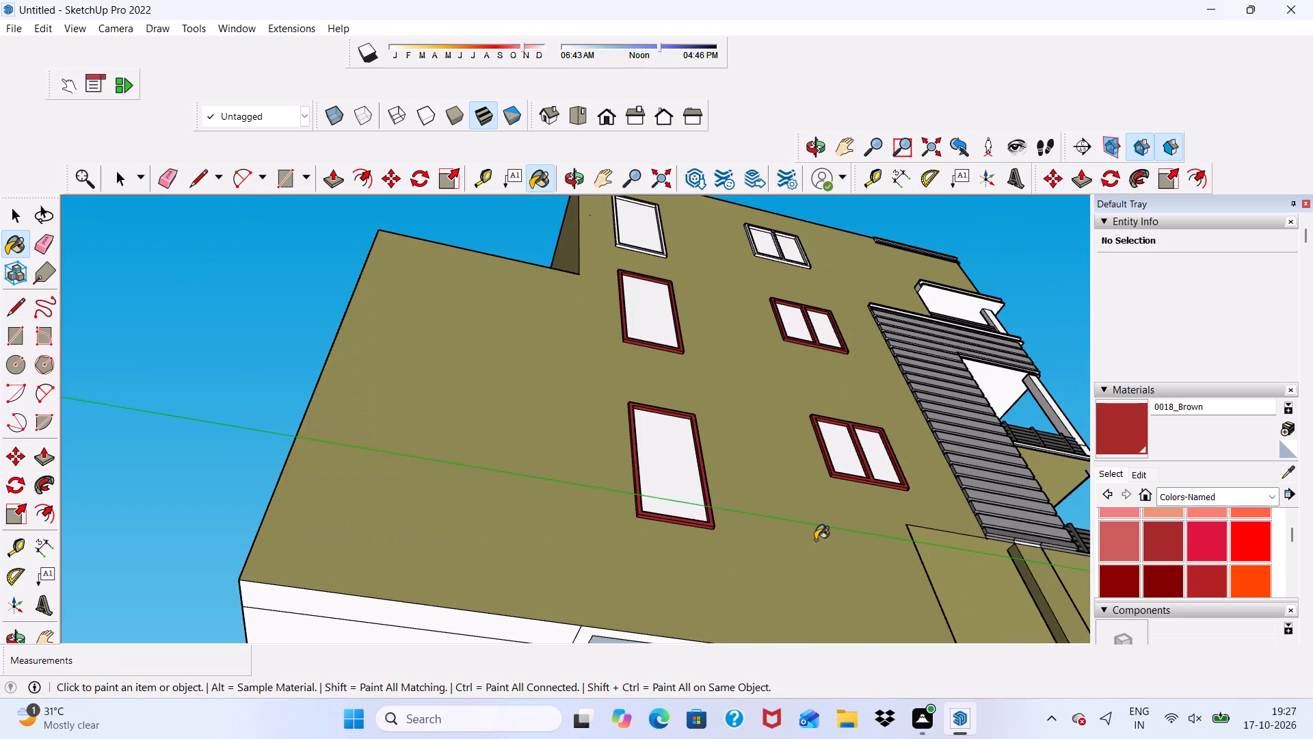
Paint the front and bottom outer faces of the topmost tall single-pane side window's frame 0018_Brown.
{"action": "middle_click_drag", "start_coordinate": [815, 540], "coordinate": [711, 662]}
{"action": "scroll", "coordinate": [721, 340], "scroll_direction": "up", "scroll_amount": 4}
{"action": "scroll", "coordinate": [713, 268], "scroll_direction": "down", "scroll_amount": 9}
{"action": "scroll", "coordinate": [587, 371], "scroll_direction": "up", "scroll_amount": 13}
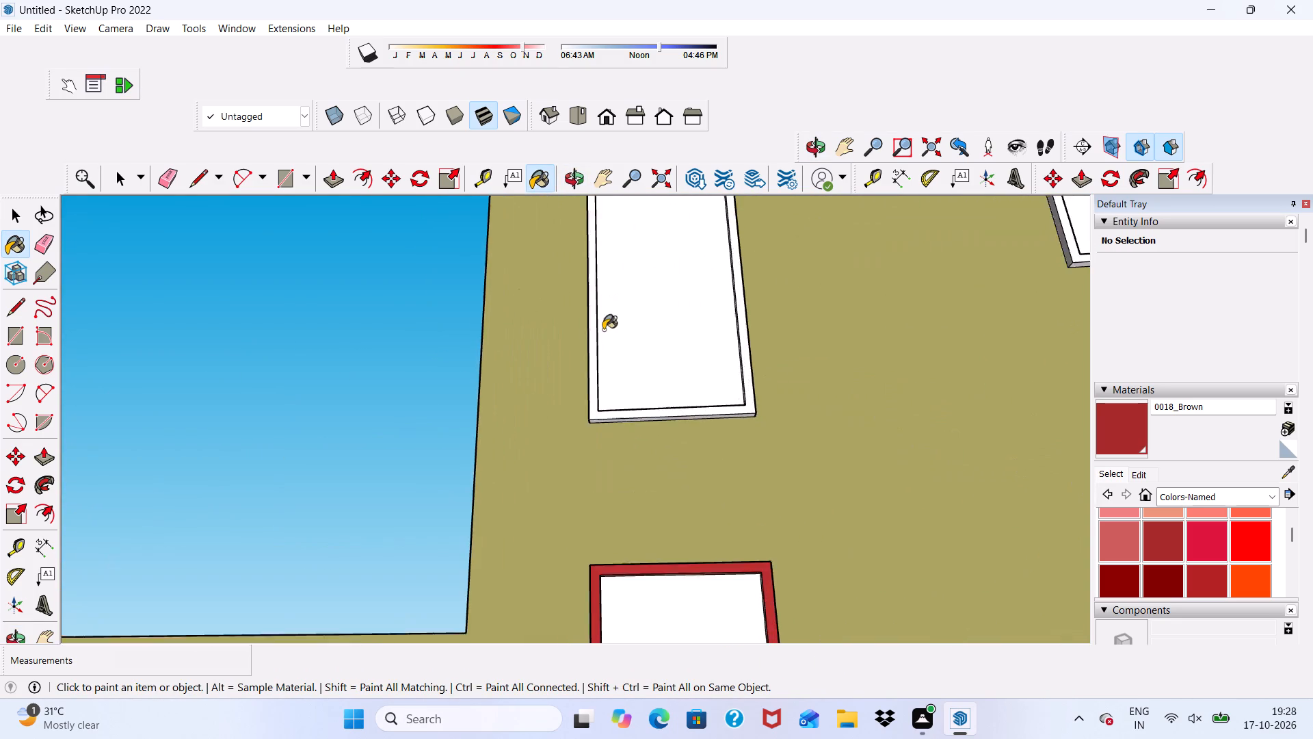
{"action": "scroll", "coordinate": [603, 330], "scroll_direction": "up", "scroll_amount": 1}
{"action": "scroll", "coordinate": [603, 330], "scroll_direction": "down", "scroll_amount": 1}
{"action": "scroll", "coordinate": [600, 383], "scroll_direction": "up", "scroll_amount": 4}
{"action": "left_click", "coordinate": [589, 403]}
{"action": "scroll", "coordinate": [623, 461], "scroll_direction": "up", "scroll_amount": 4}
{"action": "middle_click_drag", "start_coordinate": [623, 456], "coordinate": [644, 352]}
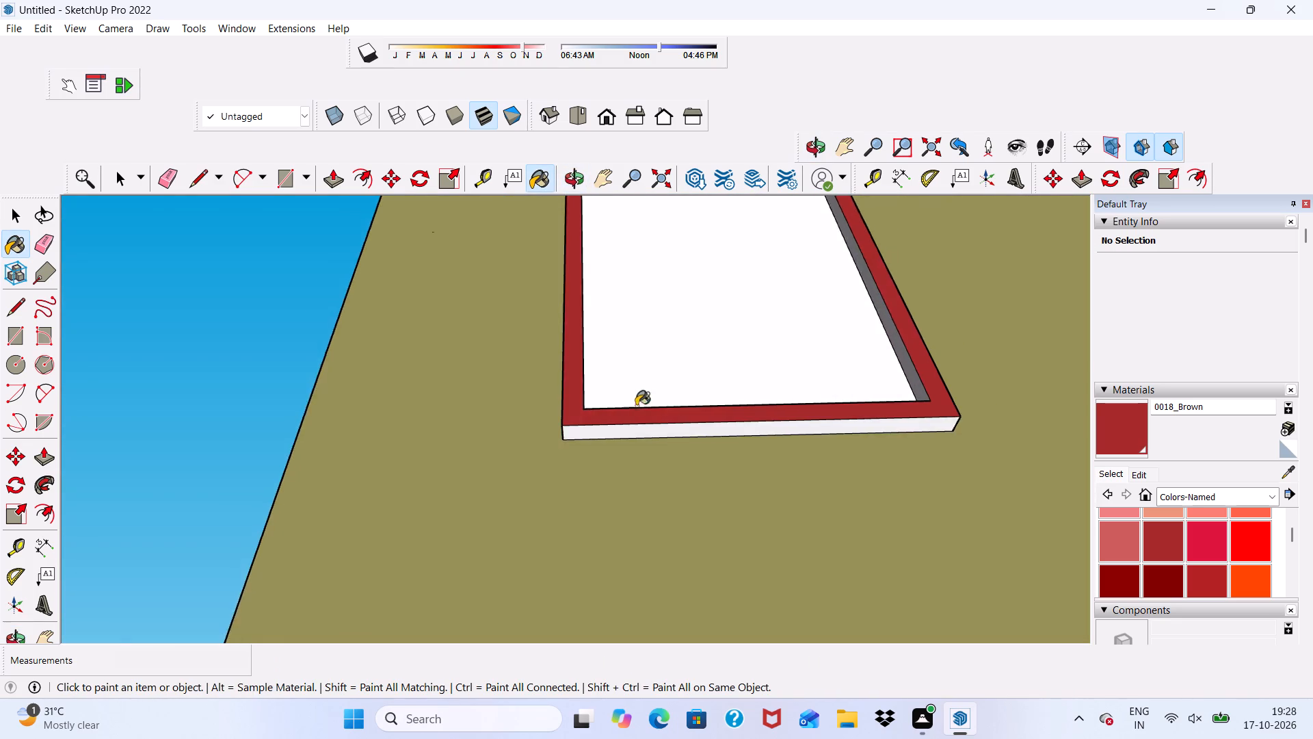
{"action": "scroll", "coordinate": [635, 412], "scroll_direction": "up", "scroll_amount": 2}
{"action": "left_click", "coordinate": [626, 430]}
Paint the left and right outer side faces of the topmost tall single-pane side window's frame 0018_Brown.
{"action": "scroll", "coordinate": [621, 418], "scroll_direction": "down", "scroll_amount": 3}
{"action": "middle_click_drag", "start_coordinate": [621, 418], "coordinate": [886, 460]}
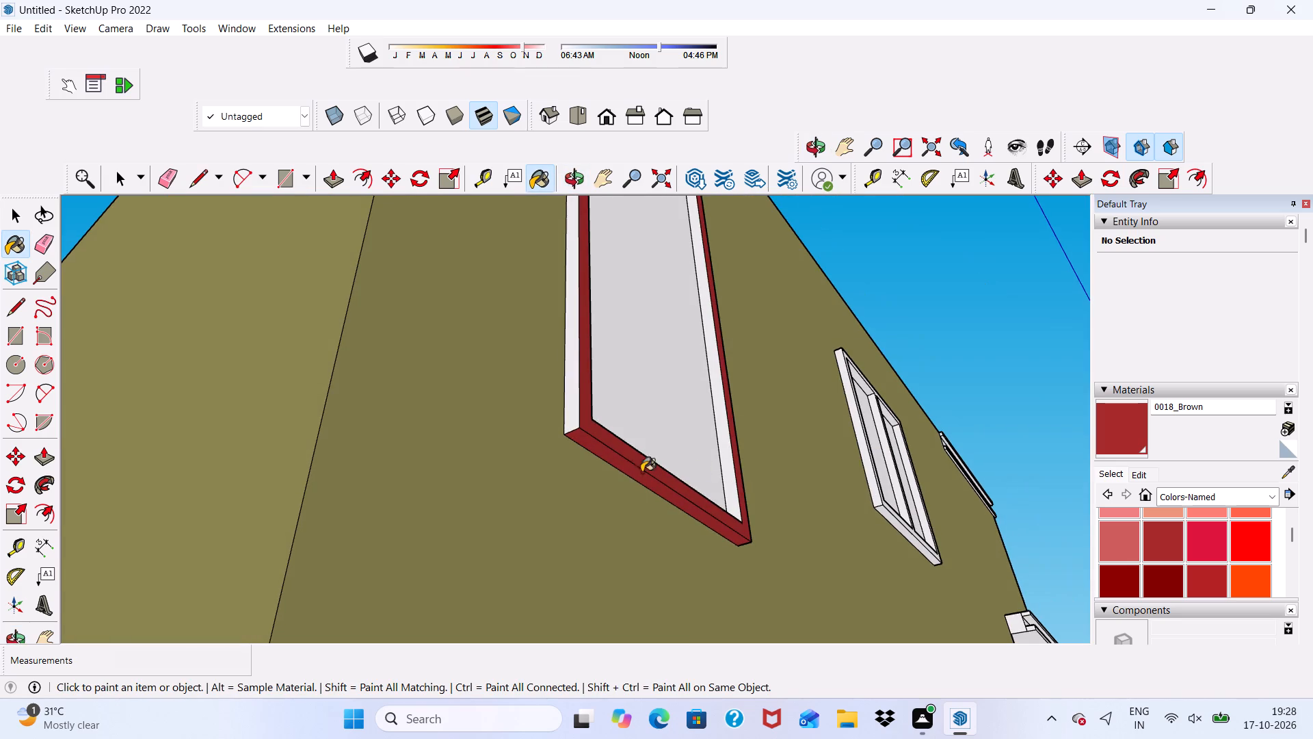
{"action": "left_click", "coordinate": [565, 390]}
{"action": "scroll", "coordinate": [626, 397], "scroll_direction": "down", "scroll_amount": 2}
{"action": "scroll", "coordinate": [582, 397], "scroll_direction": "up", "scroll_amount": 1}
{"action": "left_click", "coordinate": [582, 397]}
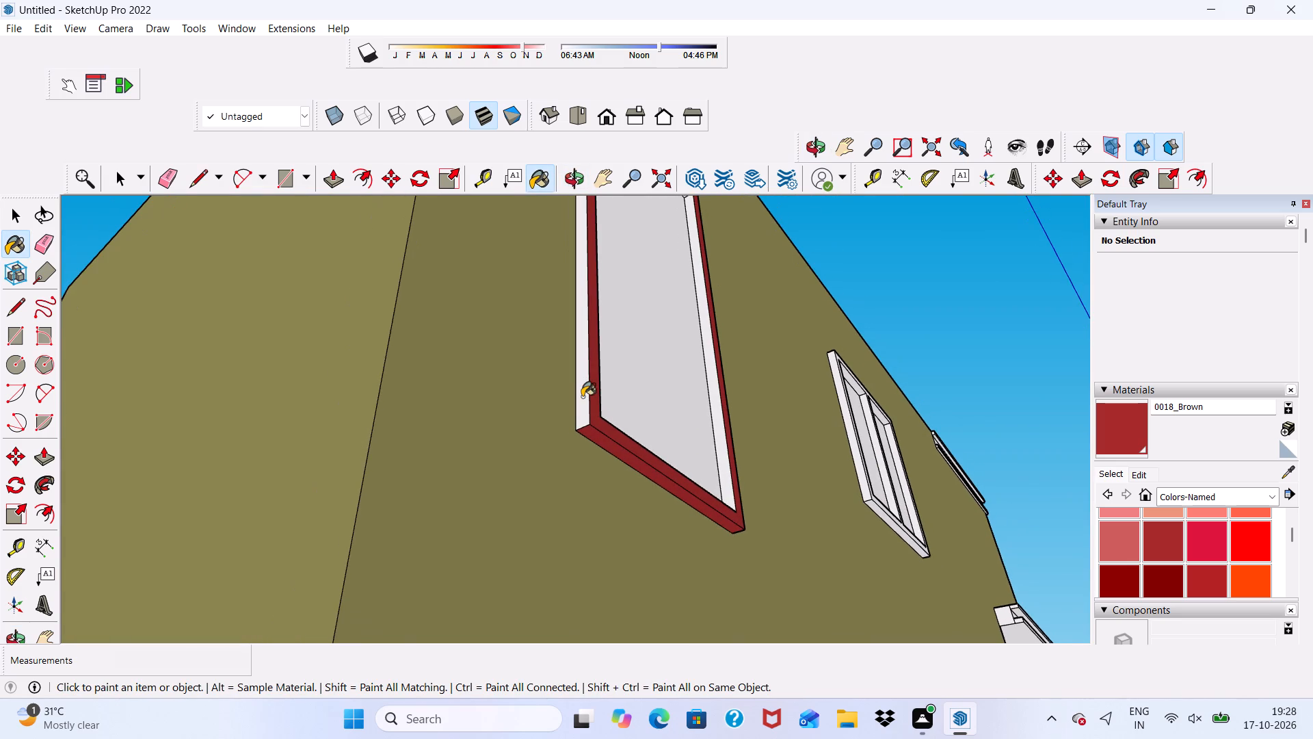
{"action": "middle_click_drag", "start_coordinate": [691, 442], "coordinate": [315, 599]}
{"action": "scroll", "coordinate": [380, 560], "scroll_direction": "up", "scroll_amount": 3}
{"action": "scroll", "coordinate": [463, 538], "scroll_direction": "up", "scroll_amount": 7}
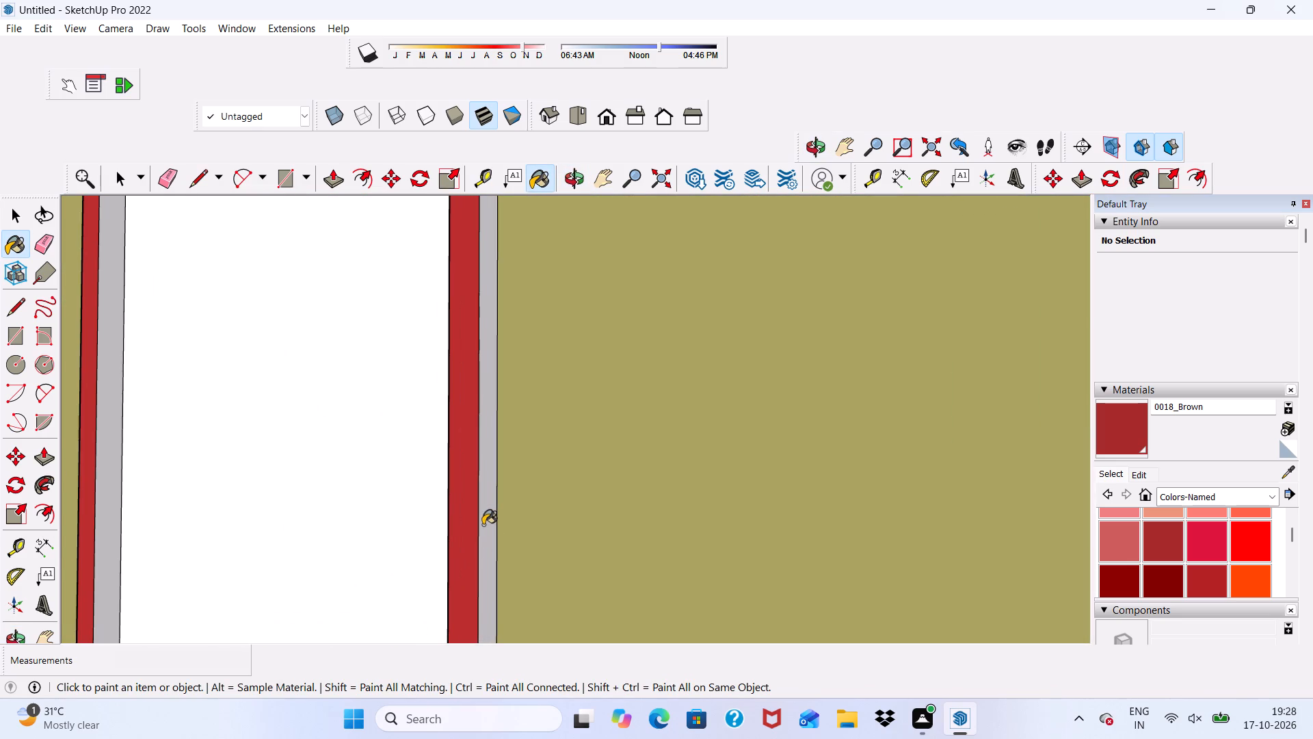
{"action": "left_click", "coordinate": [483, 525]}
Paint the right and bottom inner edge faces of the topmost tall single-pane side window 0018_Brown.
{"action": "scroll", "coordinate": [342, 463], "scroll_direction": "down", "scroll_amount": 2}
{"action": "middle_click_drag", "start_coordinate": [345, 464], "coordinate": [681, 489]}
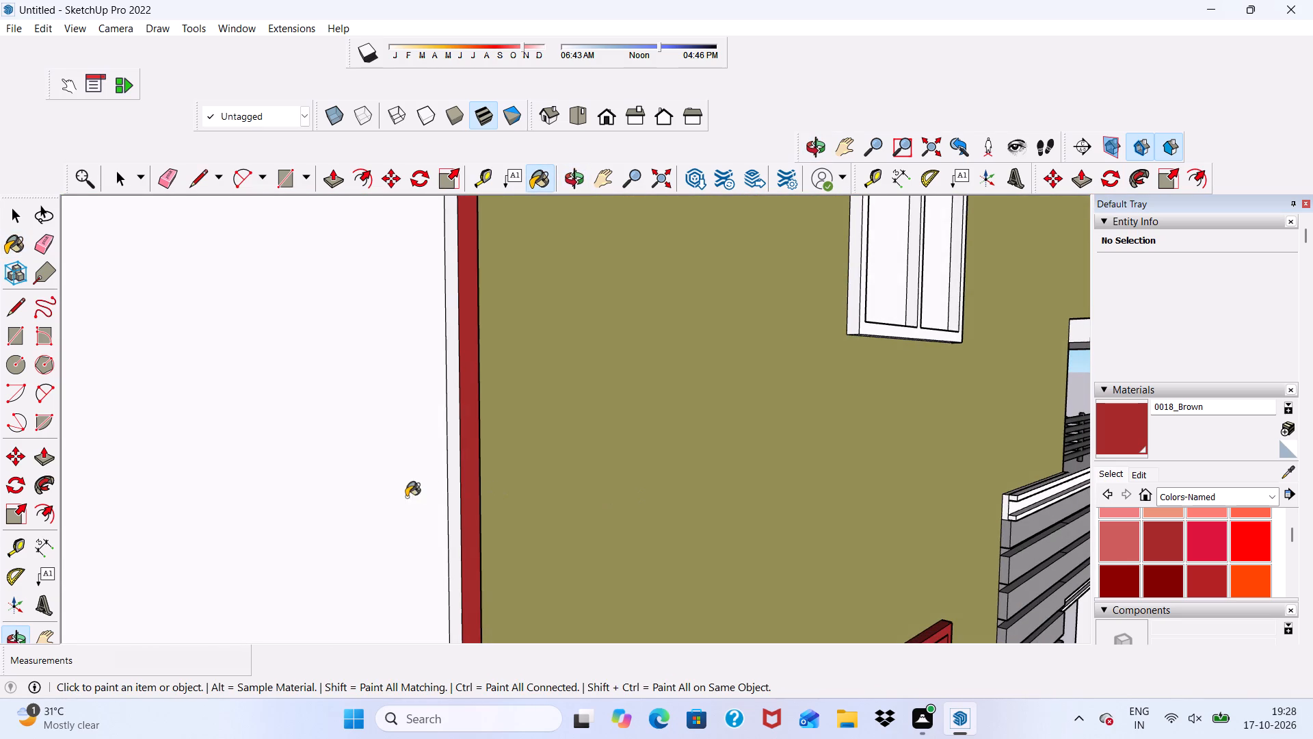
{"action": "left_click", "coordinate": [452, 491]}
{"action": "scroll", "coordinate": [473, 430], "scroll_direction": "down", "scroll_amount": 10}
{"action": "middle_click_drag", "start_coordinate": [667, 509], "coordinate": [570, 651]}
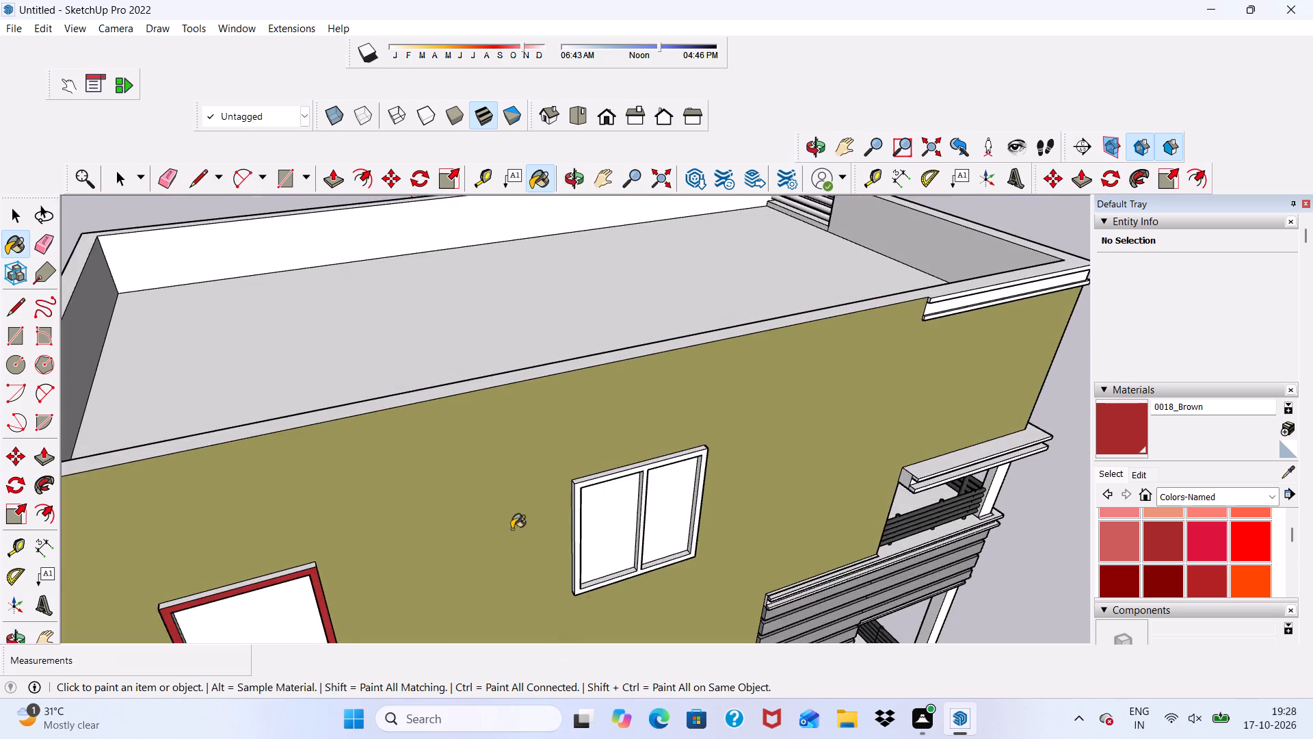
{"action": "scroll", "coordinate": [496, 493], "scroll_direction": "up", "scroll_amount": 2}
{"action": "scroll", "coordinate": [466, 378], "scroll_direction": "down", "scroll_amount": 9}
{"action": "scroll", "coordinate": [420, 660], "scroll_direction": "up", "scroll_amount": 17}
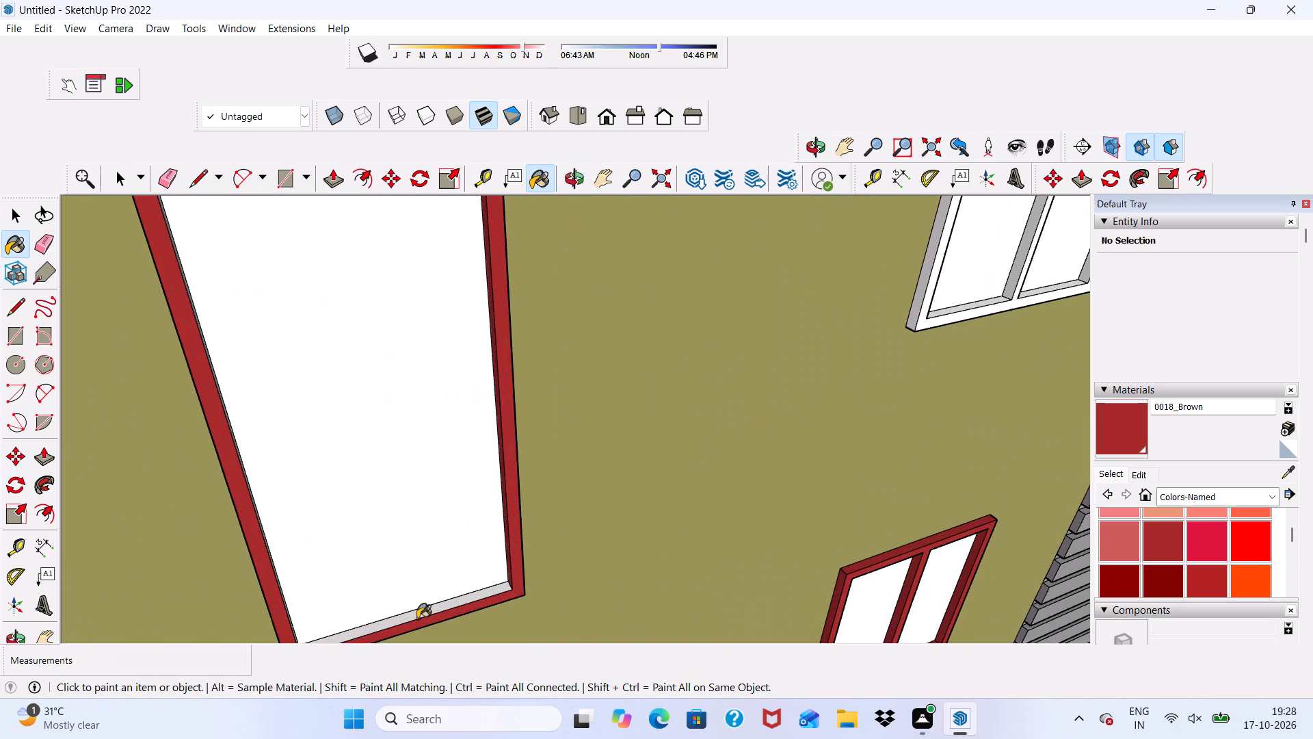
{"action": "left_click", "coordinate": [416, 612]}
Paint the left inner edge face and top outer face of the topmost tall single-pane side window 0018_Brown.
{"action": "scroll", "coordinate": [434, 567], "scroll_direction": "down", "scroll_amount": 1}
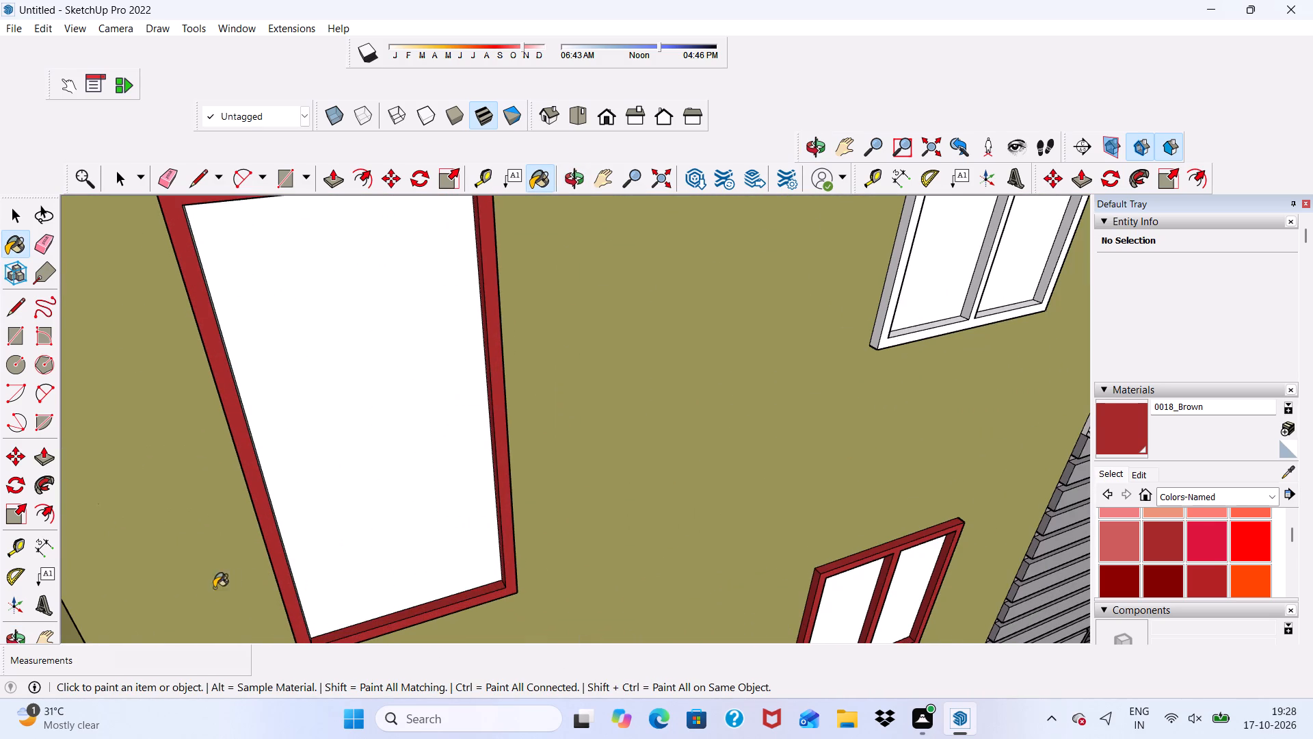
{"action": "scroll", "coordinate": [230, 575], "scroll_direction": "down", "scroll_amount": 2}
{"action": "middle_click_drag", "start_coordinate": [398, 515], "coordinate": [231, 502]}
{"action": "scroll", "coordinate": [216, 455], "scroll_direction": "up", "scroll_amount": 10}
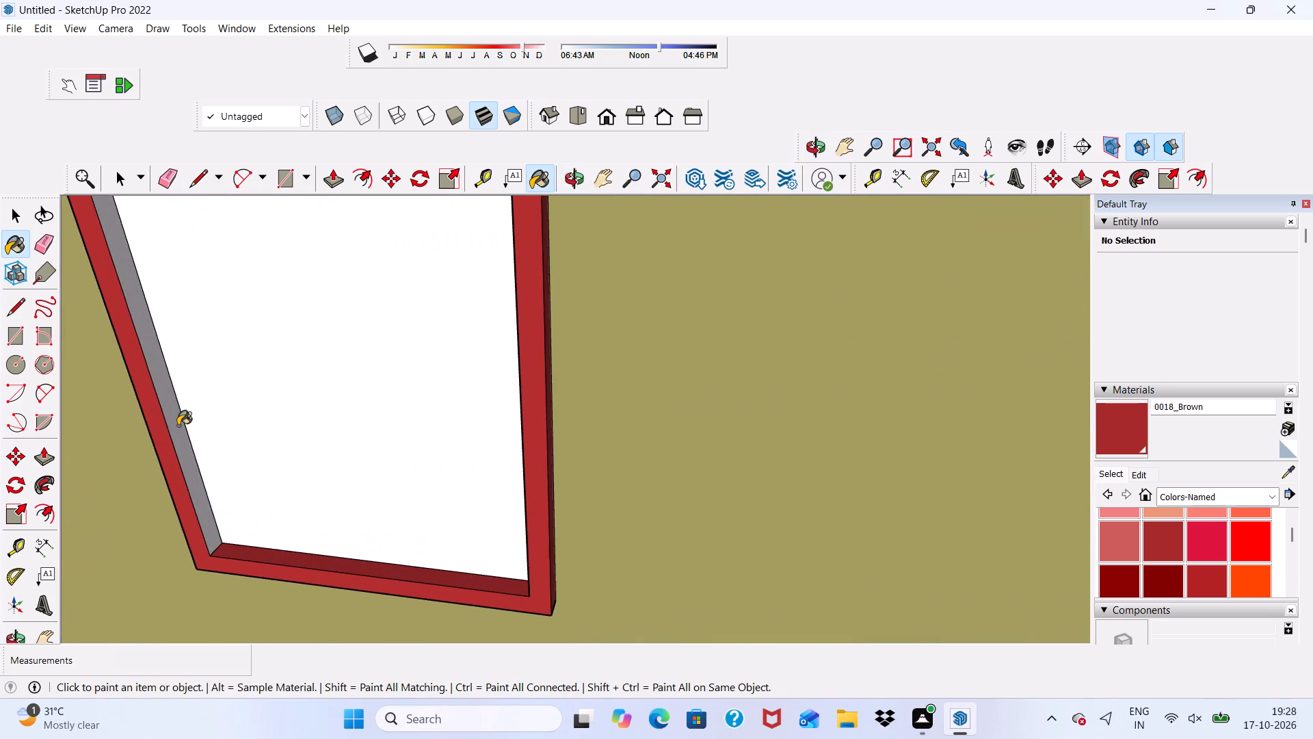
{"action": "left_click", "coordinate": [178, 426]}
{"action": "scroll", "coordinate": [178, 426], "scroll_direction": "down", "scroll_amount": 11}
{"action": "scroll", "coordinate": [352, 321], "scroll_direction": "up", "scroll_amount": 4}
{"action": "scroll", "coordinate": [354, 244], "scroll_direction": "down", "scroll_amount": 2}
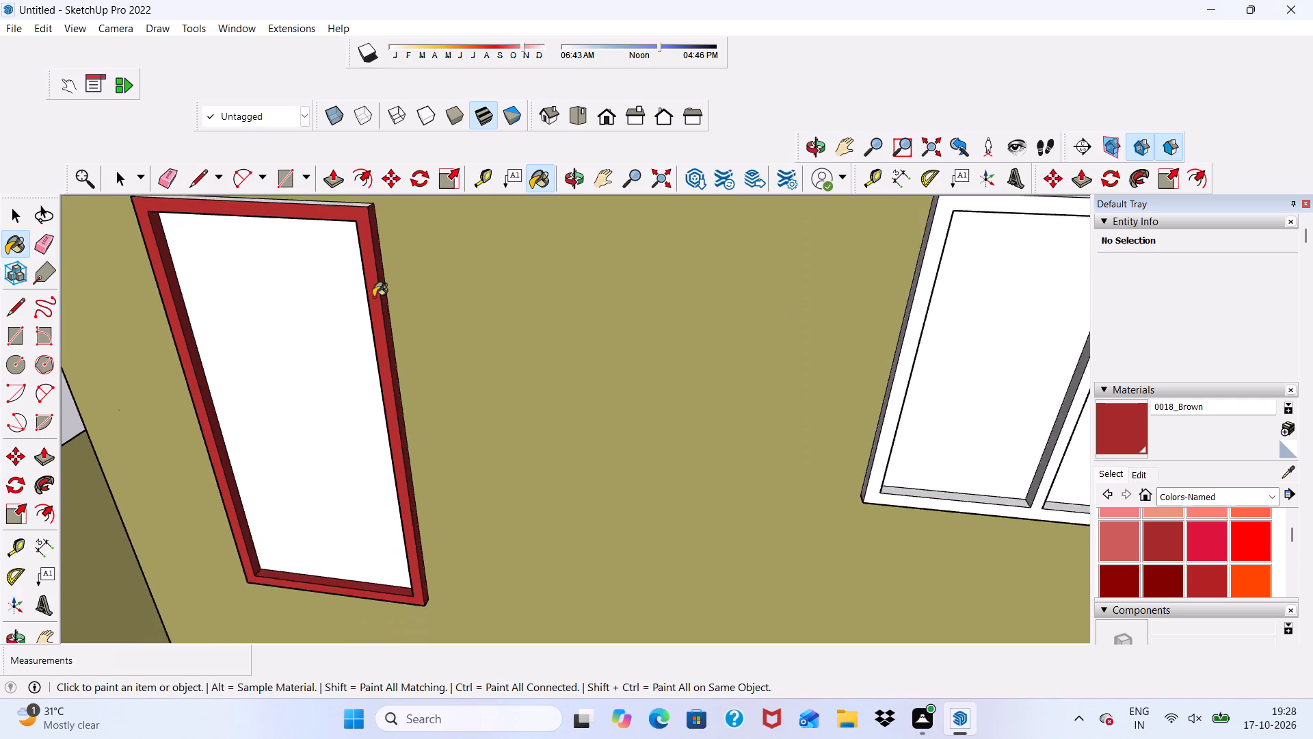
{"action": "scroll", "coordinate": [373, 297], "scroll_direction": "down", "scroll_amount": 2}
{"action": "scroll", "coordinate": [376, 243], "scroll_direction": "up", "scroll_amount": 16}
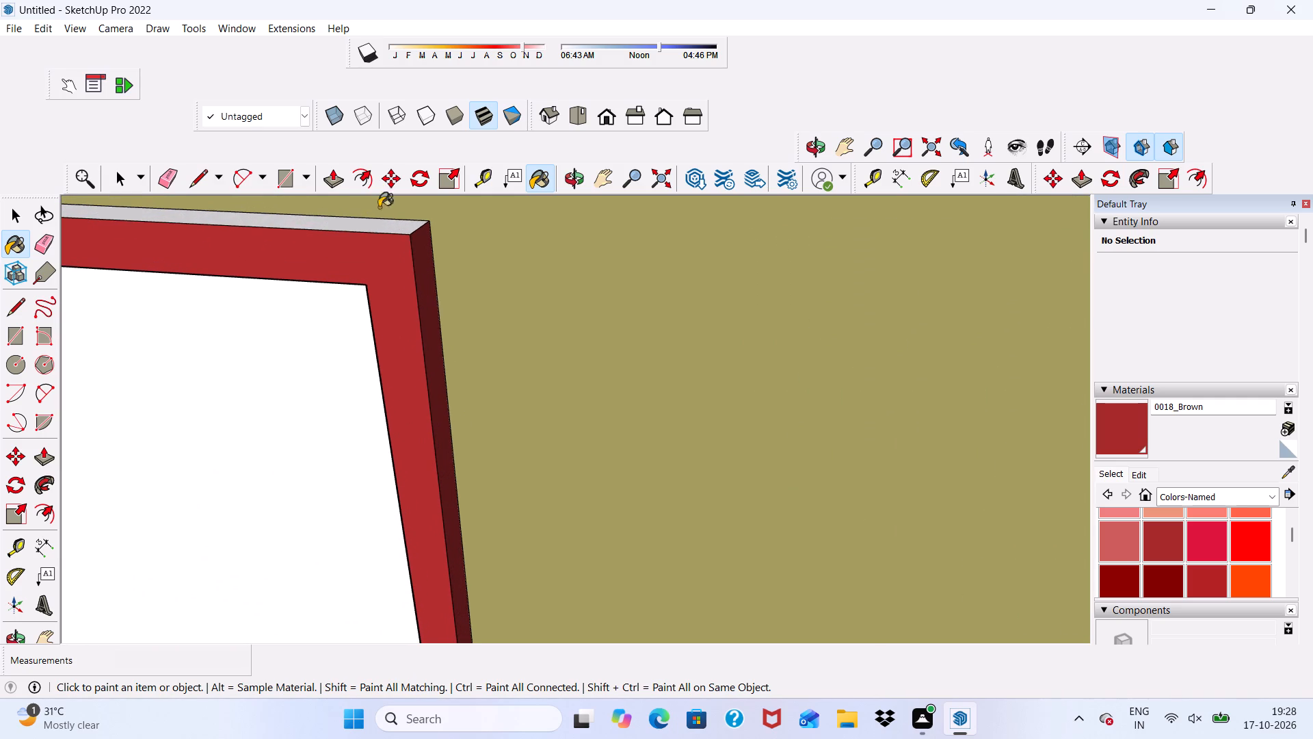
{"action": "left_click", "coordinate": [385, 226]}
Paint the front and left outer side faces of the topmost two-pane side window's frame 0018_Brown.
{"action": "scroll", "coordinate": [464, 306], "scroll_direction": "down", "scroll_amount": 14}
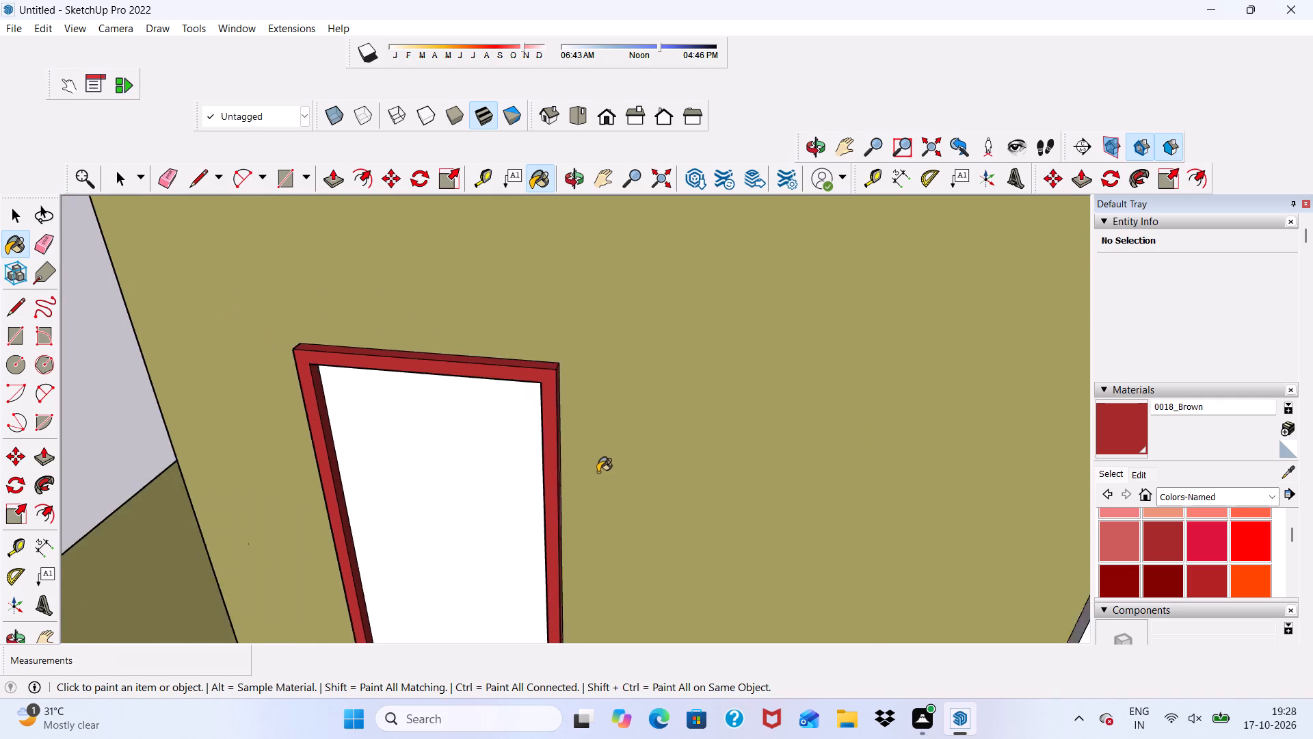
{"action": "scroll", "coordinate": [598, 472], "scroll_direction": "down", "scroll_amount": 6}
{"action": "middle_click_drag", "start_coordinate": [622, 429], "coordinate": [659, 250]}
{"action": "scroll", "coordinate": [836, 291], "scroll_direction": "up", "scroll_amount": 3}
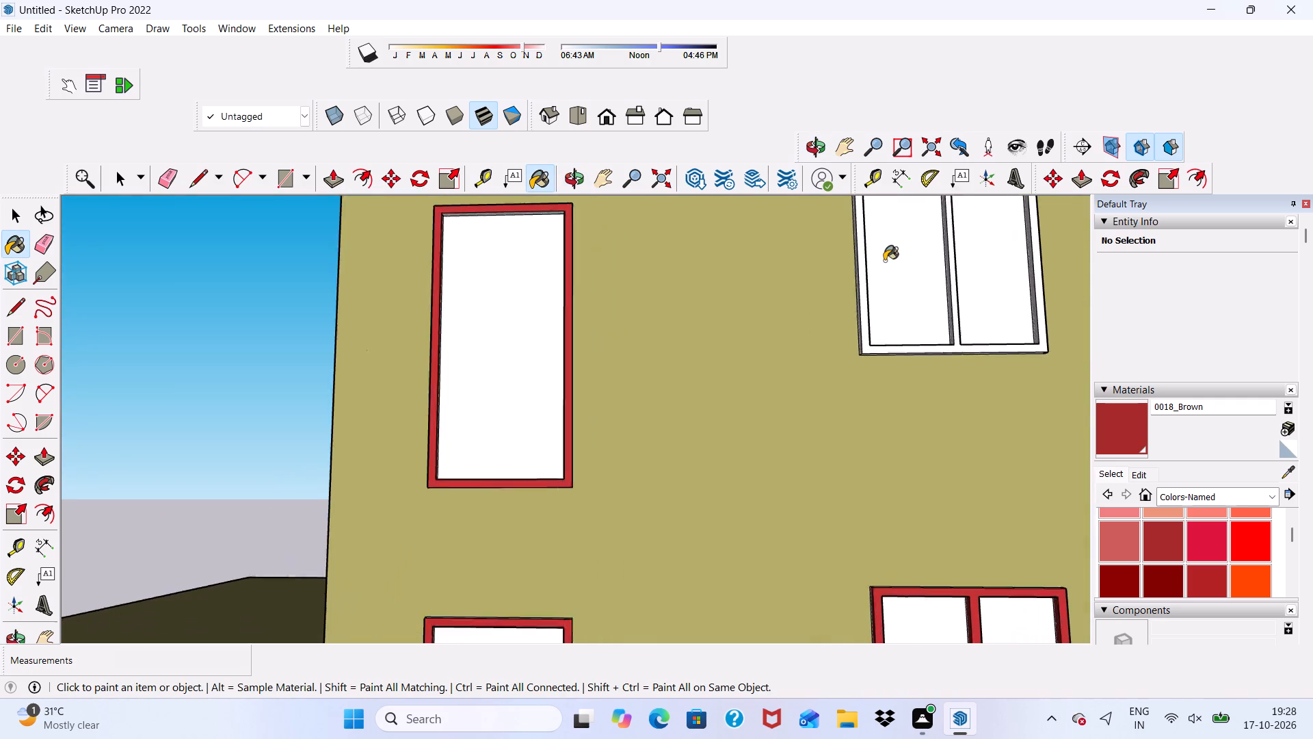
{"action": "scroll", "coordinate": [884, 261], "scroll_direction": "up", "scroll_amount": 1}
{"action": "scroll", "coordinate": [884, 260], "scroll_direction": "down", "scroll_amount": 1}
{"action": "scroll", "coordinate": [887, 288], "scroll_direction": "up", "scroll_amount": 5}
{"action": "scroll", "coordinate": [863, 308], "scroll_direction": "down", "scroll_amount": 1}
{"action": "scroll", "coordinate": [855, 317], "scroll_direction": "up", "scroll_amount": 7}
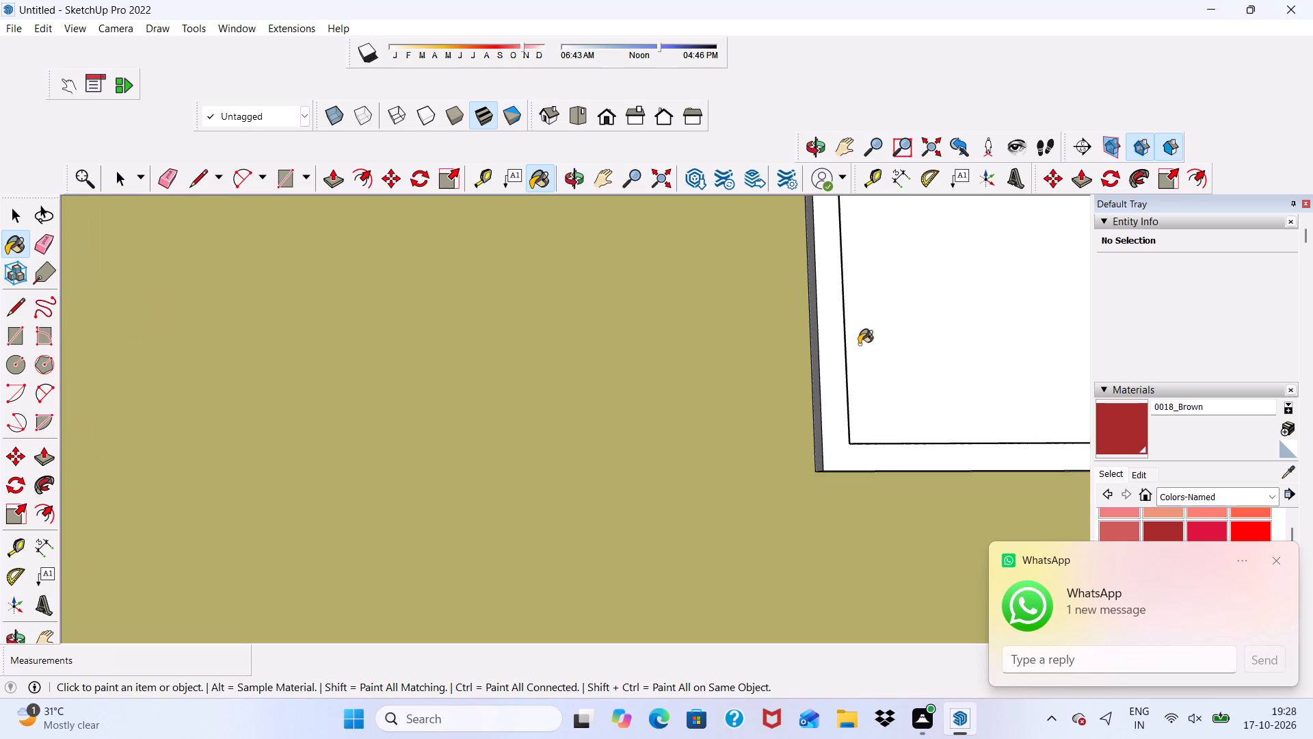
{"action": "left_click", "coordinate": [837, 363]}
{"action": "scroll", "coordinate": [831, 349], "scroll_direction": "down", "scroll_amount": 4}
{"action": "scroll", "coordinate": [826, 384], "scroll_direction": "up", "scroll_amount": 3}
{"action": "left_click", "coordinate": [817, 392]}
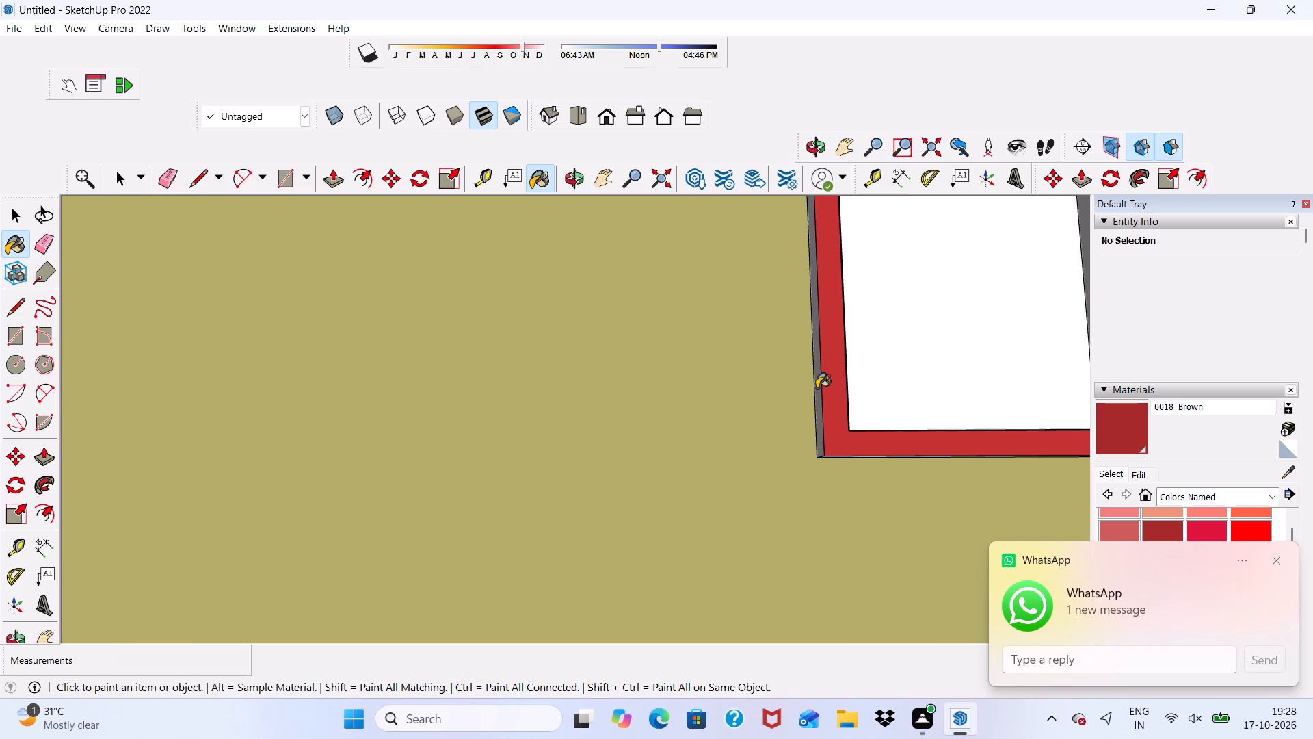
Paint the bottom outer face and the mullion's left side face of the topmost two-pane side window 0018_Brown.
{"action": "scroll", "coordinate": [756, 344], "scroll_direction": "down", "scroll_amount": 10}
{"action": "middle_click_drag", "start_coordinate": [815, 379], "coordinate": [809, 231]}
{"action": "scroll", "coordinate": [809, 309], "scroll_direction": "up", "scroll_amount": 5}
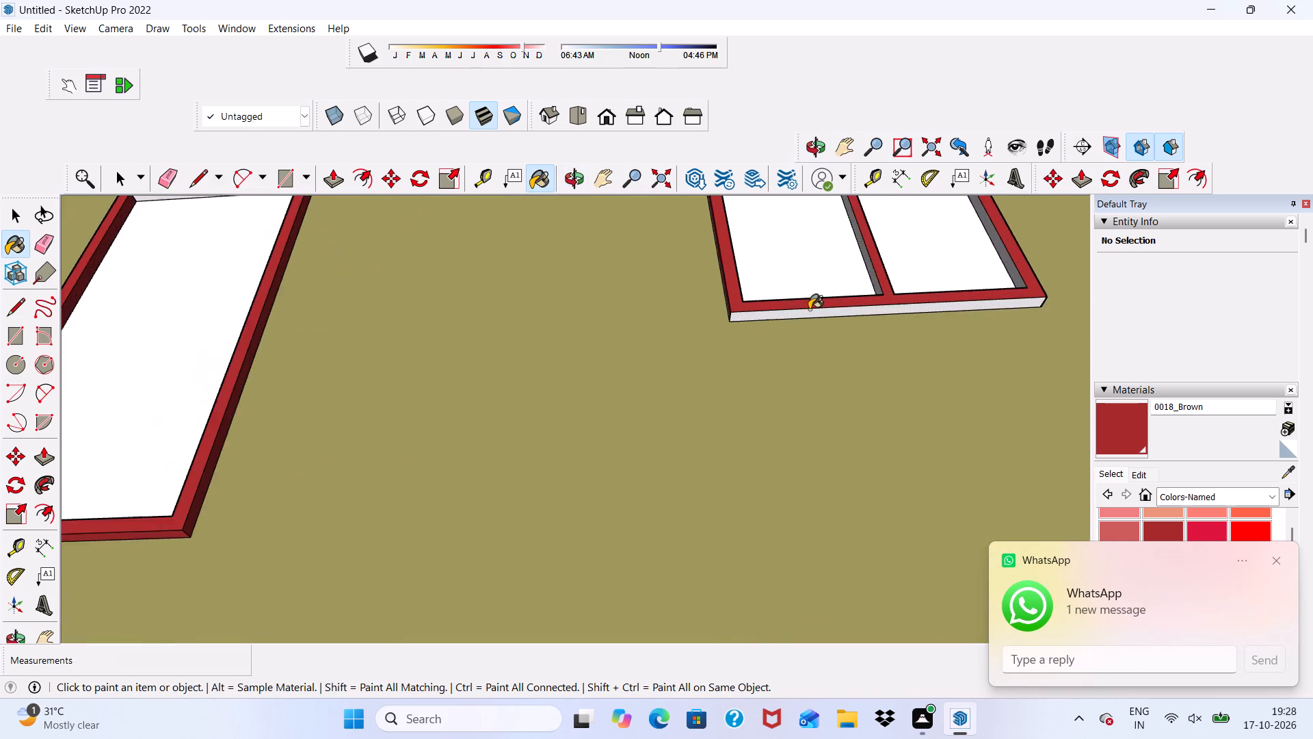
{"action": "scroll", "coordinate": [809, 309], "scroll_direction": "up", "scroll_amount": 3}
{"action": "left_click", "coordinate": [806, 317]}
{"action": "scroll", "coordinate": [838, 277], "scroll_direction": "up", "scroll_amount": 3}
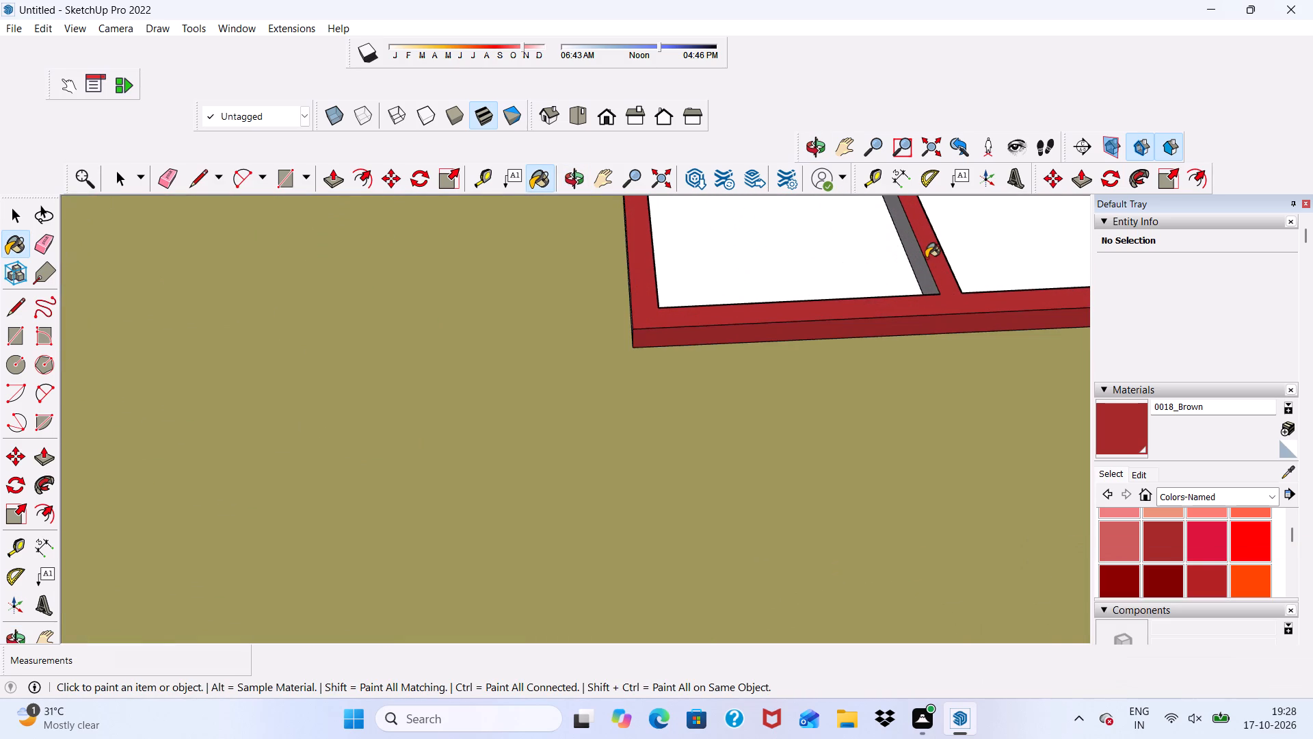
{"action": "left_click", "coordinate": [925, 274]}
Paint the left pane's left inner edge and the right pane's right inner edge of the topmost two-pane side window 0018_Brown.
{"action": "scroll", "coordinate": [743, 285], "scroll_direction": "down", "scroll_amount": 6}
{"action": "middle_click_drag", "start_coordinate": [875, 344], "coordinate": [720, 403]}
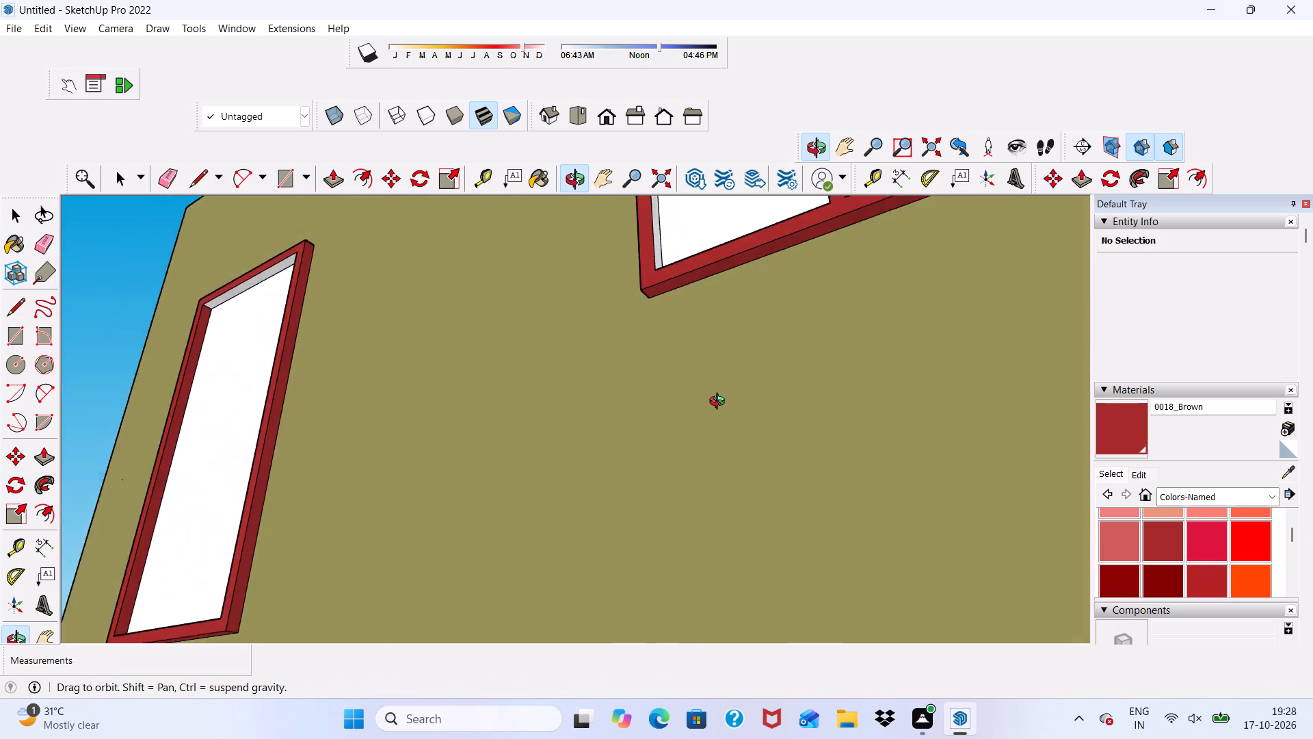
{"action": "middle_click_drag", "start_coordinate": [720, 403], "coordinate": [759, 431]}
{"action": "scroll", "coordinate": [858, 276], "scroll_direction": "up", "scroll_amount": 1}
{"action": "scroll", "coordinate": [848, 267], "scroll_direction": "down", "scroll_amount": 12}
{"action": "scroll", "coordinate": [836, 249], "scroll_direction": "up", "scroll_amount": 8}
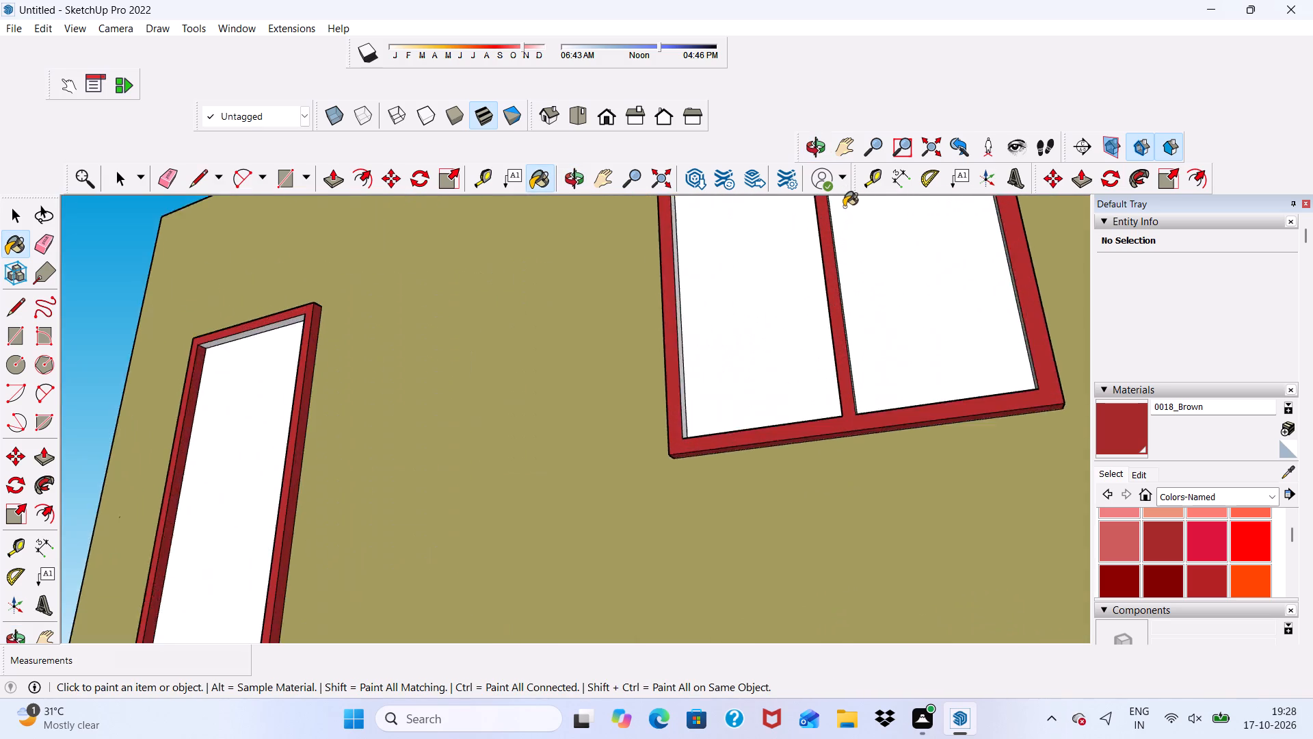
{"action": "scroll", "coordinate": [844, 207], "scroll_direction": "up", "scroll_amount": 9}
{"action": "scroll", "coordinate": [638, 363], "scroll_direction": "down", "scroll_amount": 1}
{"action": "scroll", "coordinate": [628, 372], "scroll_direction": "up", "scroll_amount": 7}
{"action": "left_click", "coordinate": [578, 398]}
{"action": "scroll", "coordinate": [579, 378], "scroll_direction": "down", "scroll_amount": 12}
{"action": "middle_click_drag", "start_coordinate": [793, 377], "coordinate": [996, 367]}
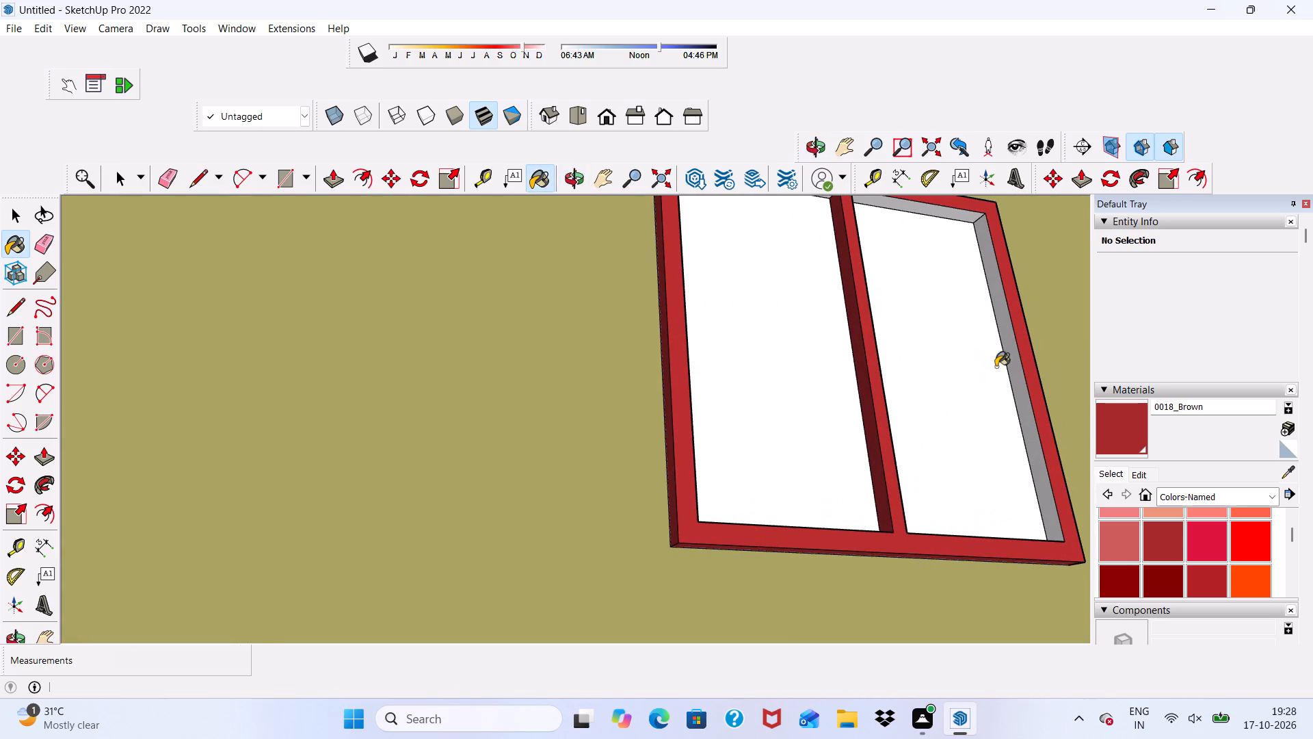
{"action": "left_click", "coordinate": [1023, 374]}
{"action": "scroll", "coordinate": [809, 297], "scroll_direction": "down", "scroll_amount": 4}
{"action": "scroll", "coordinate": [931, 362], "scroll_direction": "up", "scroll_amount": 3}
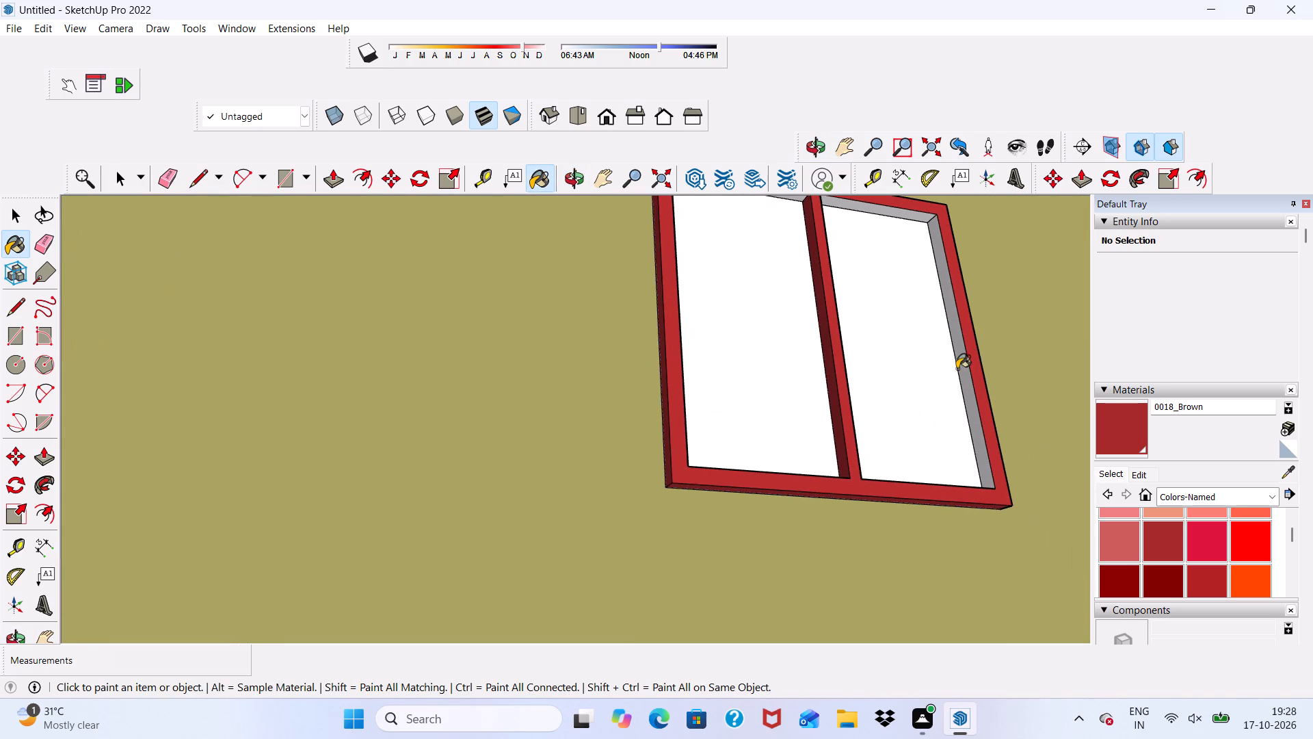
{"action": "left_click", "coordinate": [966, 365]}
Paint the bottom inner edge faces of both panes in the topmost two-pane side window 0018_Brown.
{"action": "scroll", "coordinate": [817, 374], "scroll_direction": "down", "scroll_amount": 1}
{"action": "middle_click_drag", "start_coordinate": [820, 402], "coordinate": [780, 626]}
{"action": "scroll", "coordinate": [828, 562], "scroll_direction": "up", "scroll_amount": 3}
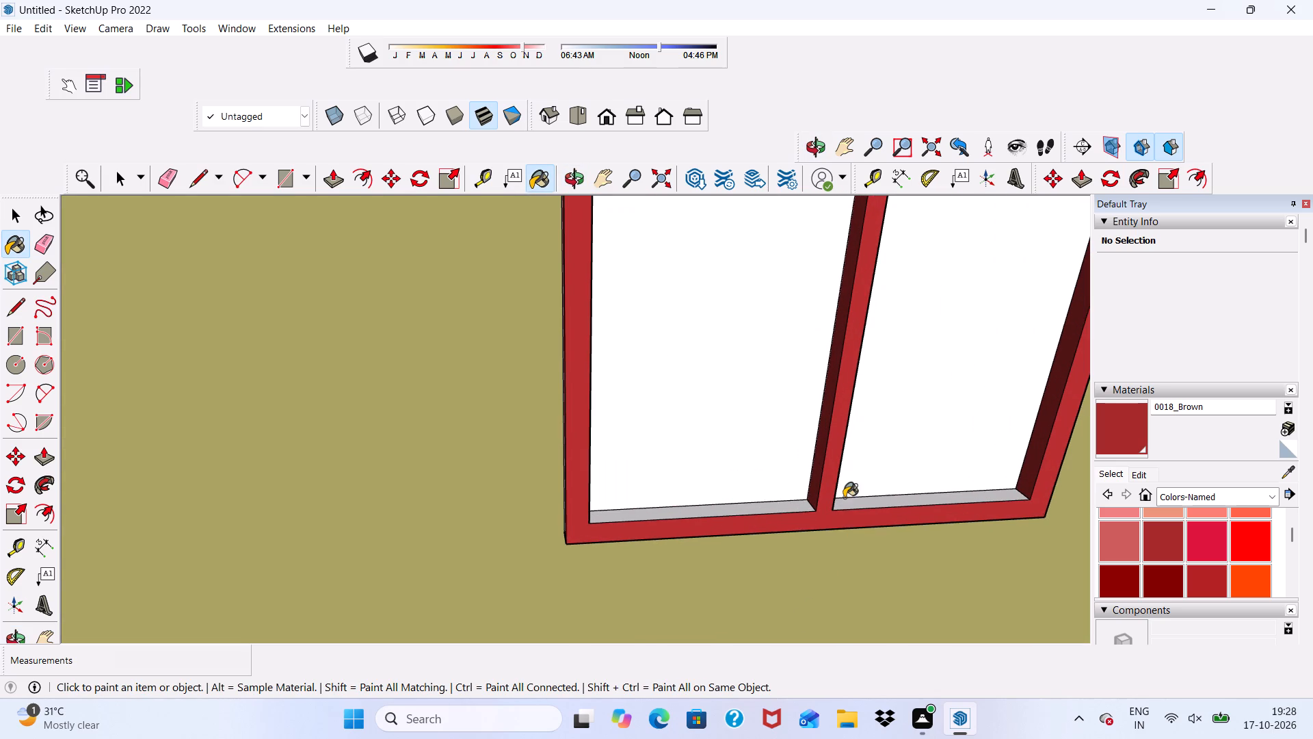
{"action": "left_click", "coordinate": [848, 501]}
{"action": "scroll", "coordinate": [746, 528], "scroll_direction": "up", "scroll_amount": 2}
{"action": "left_click", "coordinate": [726, 504]}
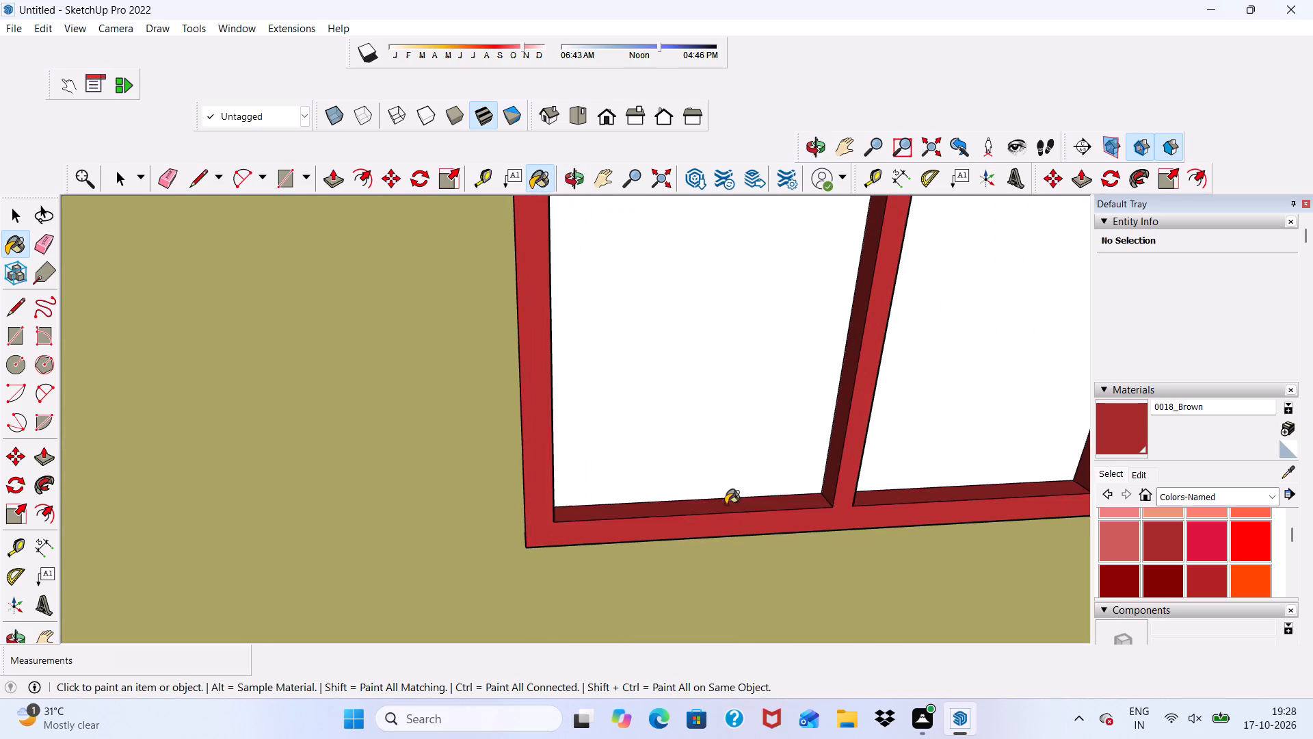
Paint the top outer face of the topmost two-pane side window's frame 0018_Brown.
{"action": "scroll", "coordinate": [610, 454], "scroll_direction": "down", "scroll_amount": 17}
{"action": "scroll", "coordinate": [779, 350], "scroll_direction": "up", "scroll_amount": 11}
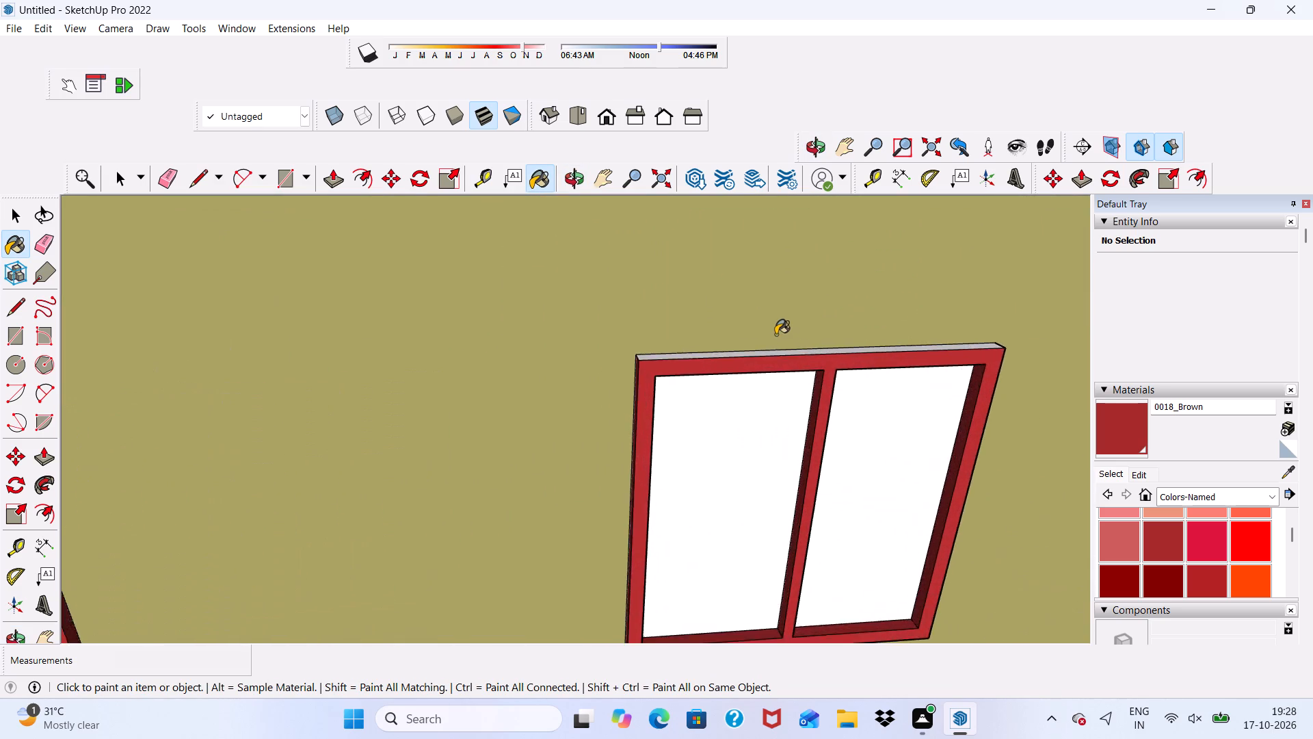
{"action": "scroll", "coordinate": [775, 335], "scroll_direction": "up", "scroll_amount": 7}
{"action": "left_click", "coordinate": [775, 374]}
{"action": "scroll", "coordinate": [663, 389], "scroll_direction": "down", "scroll_amount": 5}
{"action": "middle_click_drag", "start_coordinate": [624, 425], "coordinate": [646, 411]}
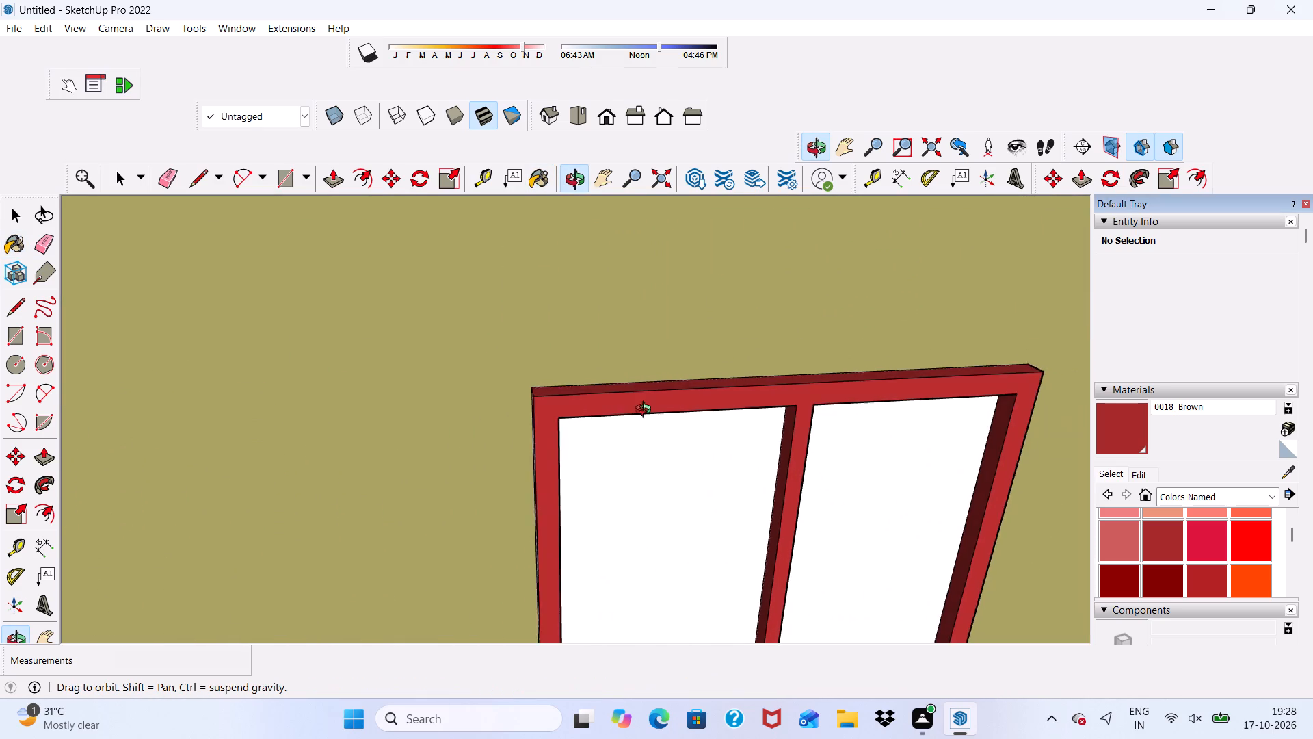
Paint the mullion's right side face and both panes' top inner edges in the topmost two-pane side window 0018_Brown.
{"action": "middle_click_drag", "start_coordinate": [646, 411], "coordinate": [334, 292]}
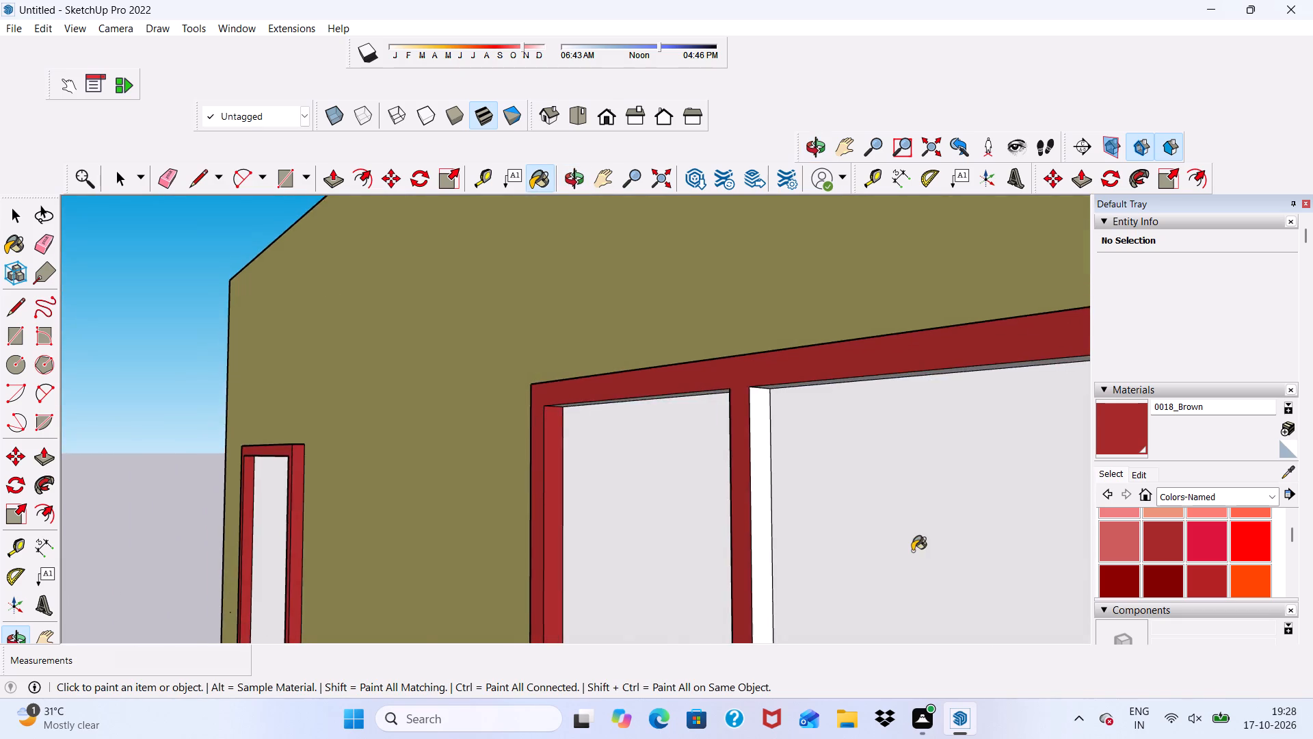
{"action": "scroll", "coordinate": [917, 551], "scroll_direction": "up", "scroll_amount": 7}
{"action": "left_click", "coordinate": [711, 417]}
{"action": "left_click", "coordinate": [722, 295]}
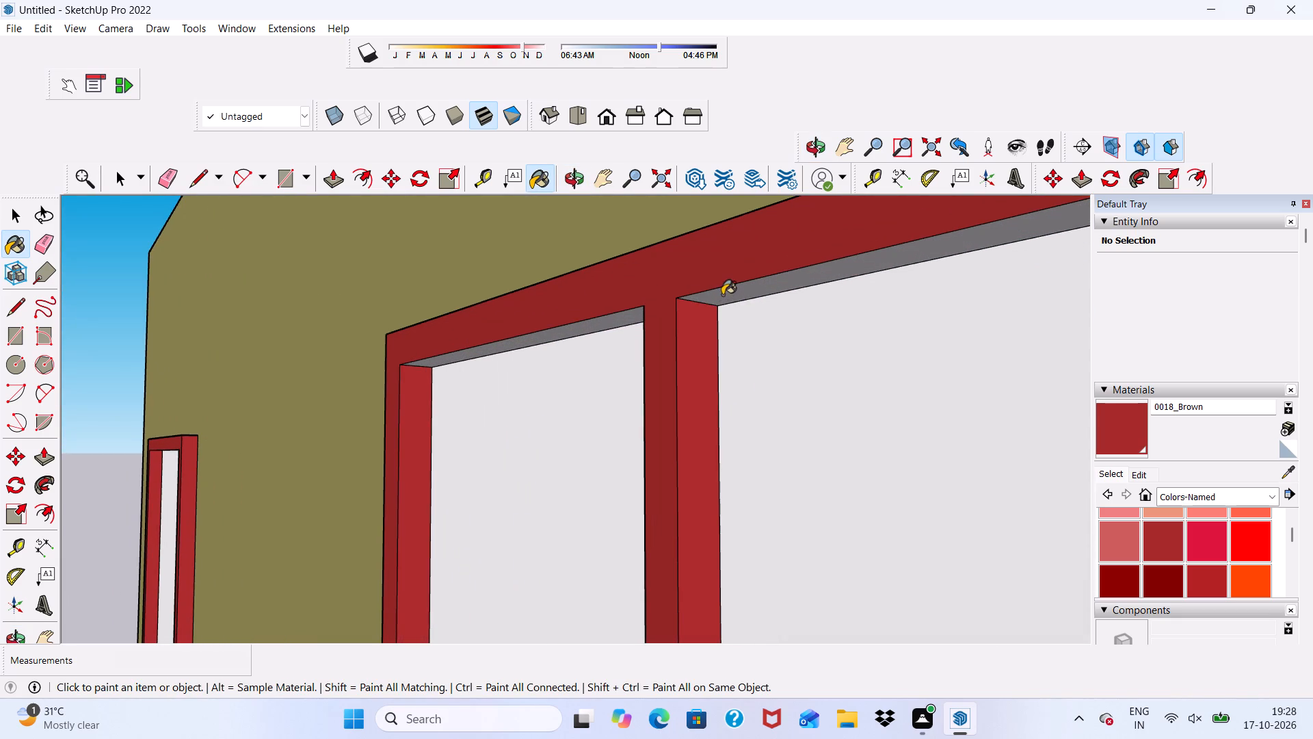
{"action": "left_click", "coordinate": [615, 321]}
Paint the right outer side face of the topmost two-pane side window's frame 0018_Brown.
{"action": "scroll", "coordinate": [553, 359], "scroll_direction": "down", "scroll_amount": 10}
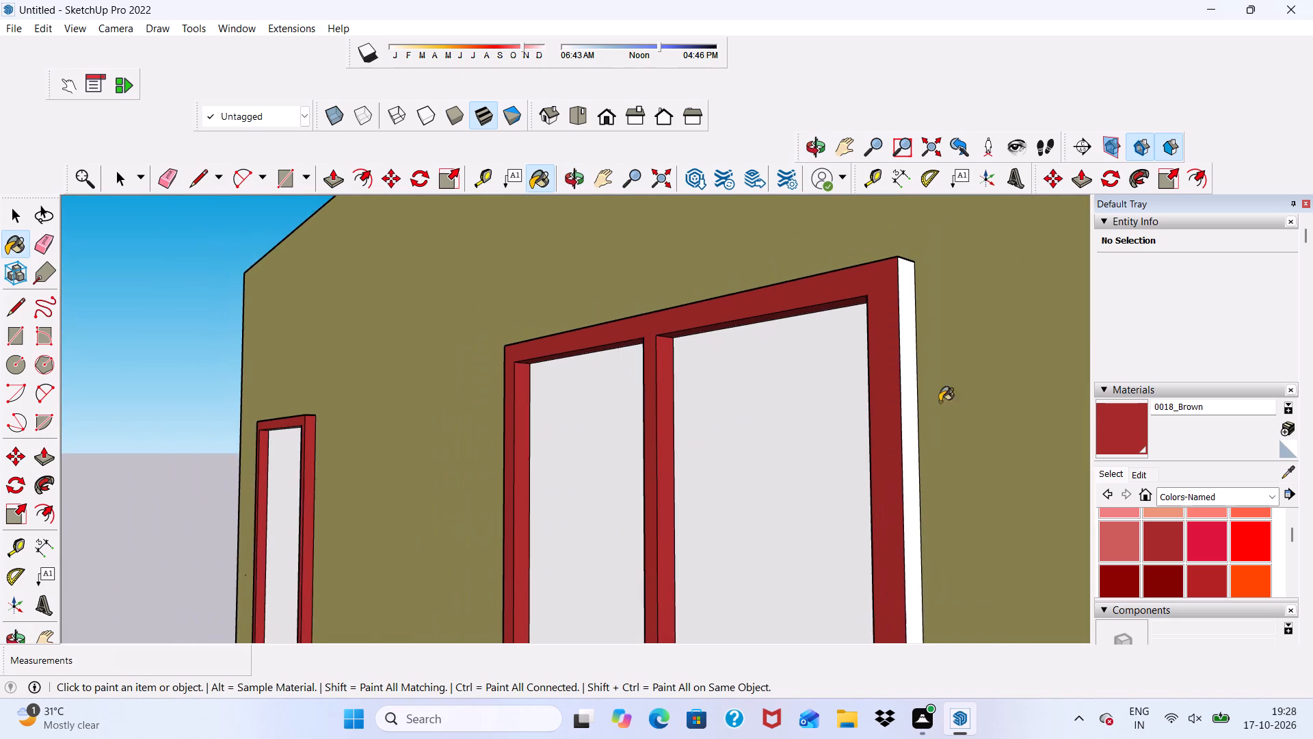
{"action": "scroll", "coordinate": [959, 396], "scroll_direction": "up", "scroll_amount": 3}
{"action": "left_click", "coordinate": [880, 445]}
{"action": "scroll", "coordinate": [840, 265], "scroll_direction": "down", "scroll_amount": 7}
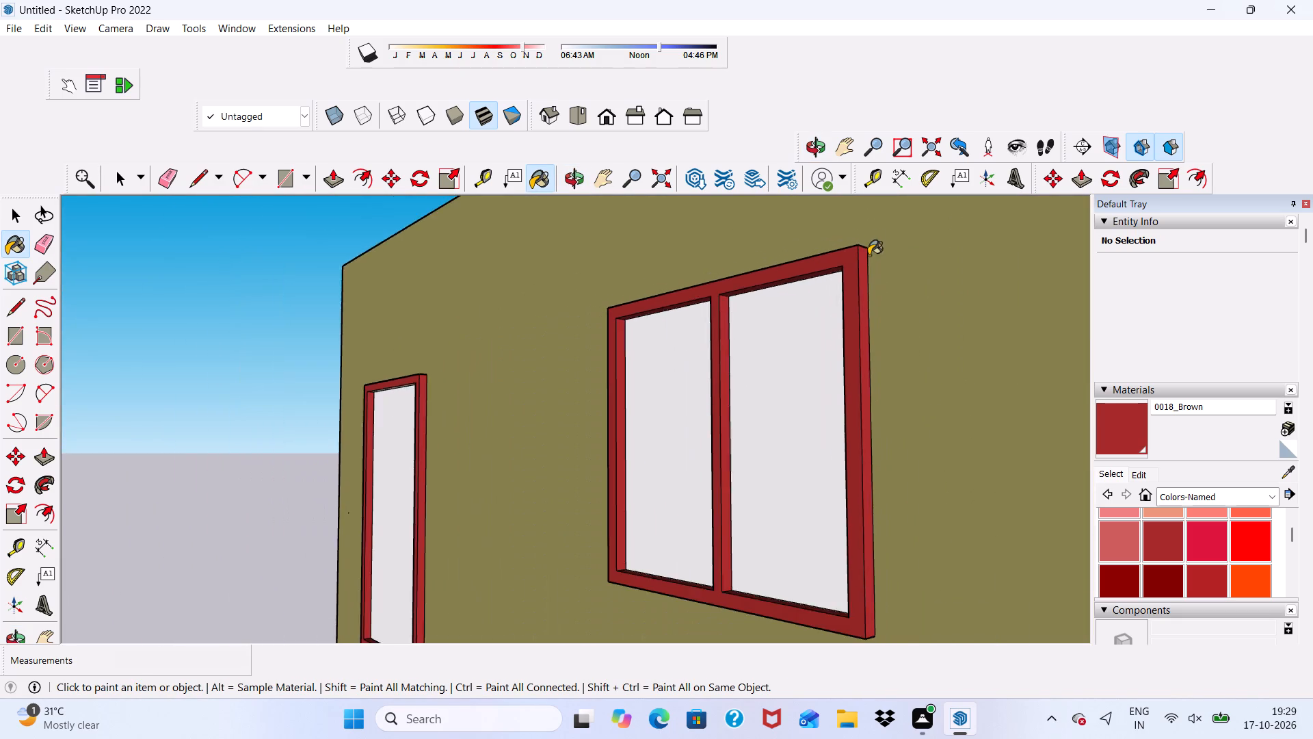
Leave painting and examine the side-wall windows and the whole building's exterior from the side and front.
{"action": "scroll", "coordinate": [868, 255], "scroll_direction": "down", "scroll_amount": 6}
{"action": "middle_click_drag", "start_coordinate": [835, 373], "coordinate": [996, 555]}
{"action": "scroll", "coordinate": [879, 393], "scroll_direction": "up", "scroll_amount": 1}
{"action": "scroll", "coordinate": [647, 335], "scroll_direction": "down", "scroll_amount": 11}
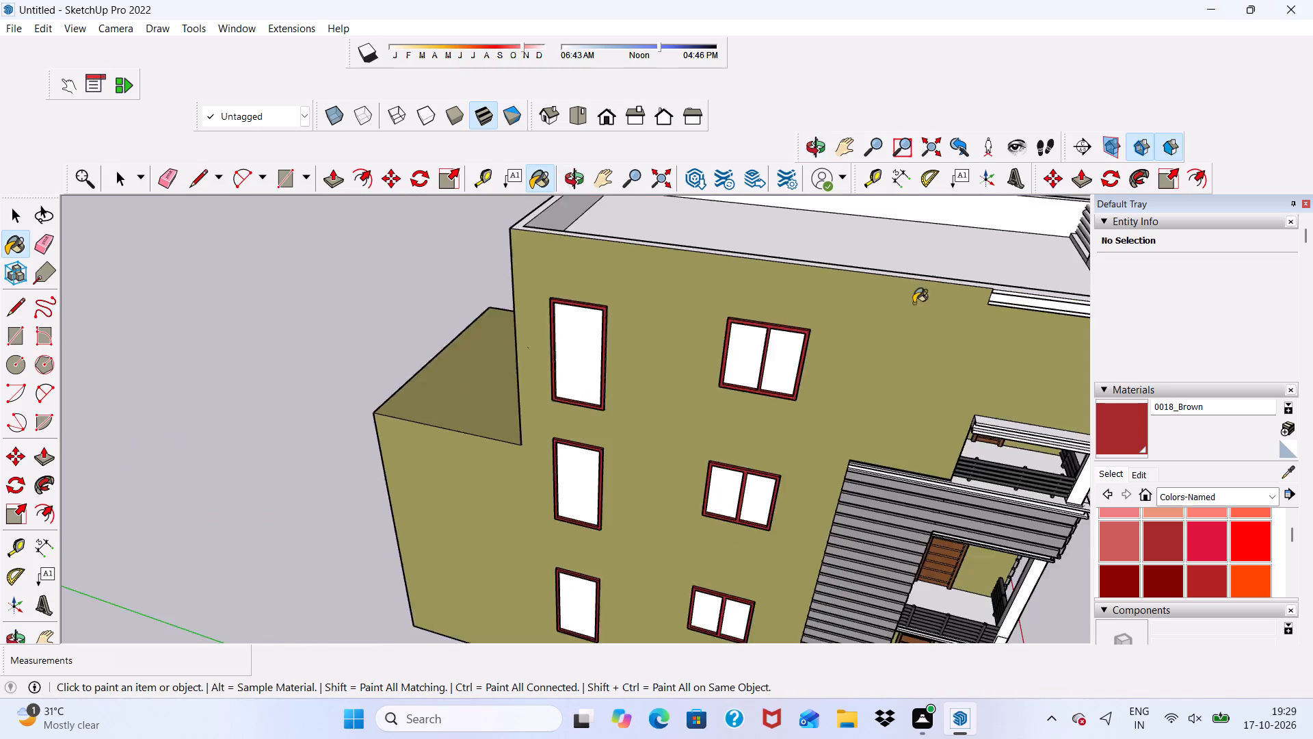
{"action": "scroll", "coordinate": [914, 303], "scroll_direction": "down", "scroll_amount": 6}
{"action": "key", "text": "space"}
{"action": "scroll", "coordinate": [877, 383], "scroll_direction": "down", "scroll_amount": 4}
{"action": "middle_click_drag", "start_coordinate": [904, 498], "coordinate": [588, 404]}
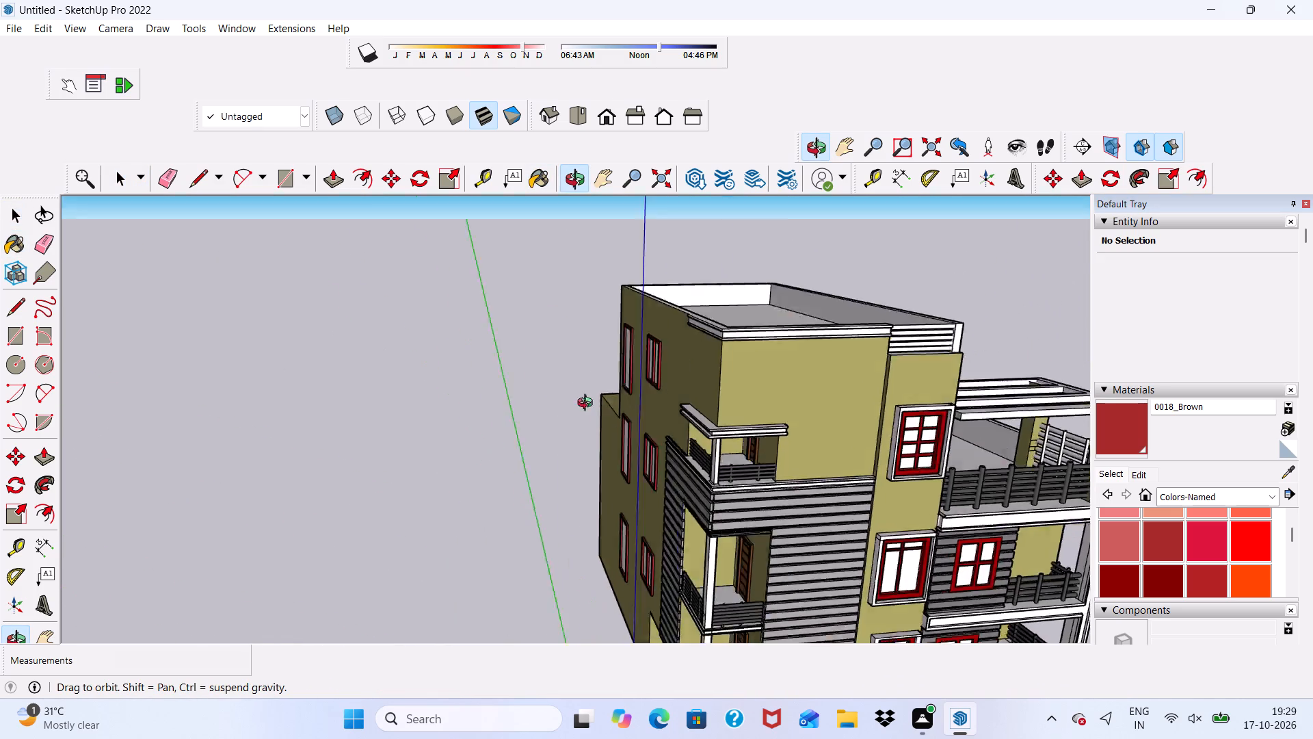
{"action": "middle_click_drag", "start_coordinate": [588, 404], "coordinate": [574, 395]}
{"action": "scroll", "coordinate": [652, 397], "scroll_direction": "up", "scroll_amount": 4}
{"action": "scroll", "coordinate": [700, 346], "scroll_direction": "down", "scroll_amount": 9}
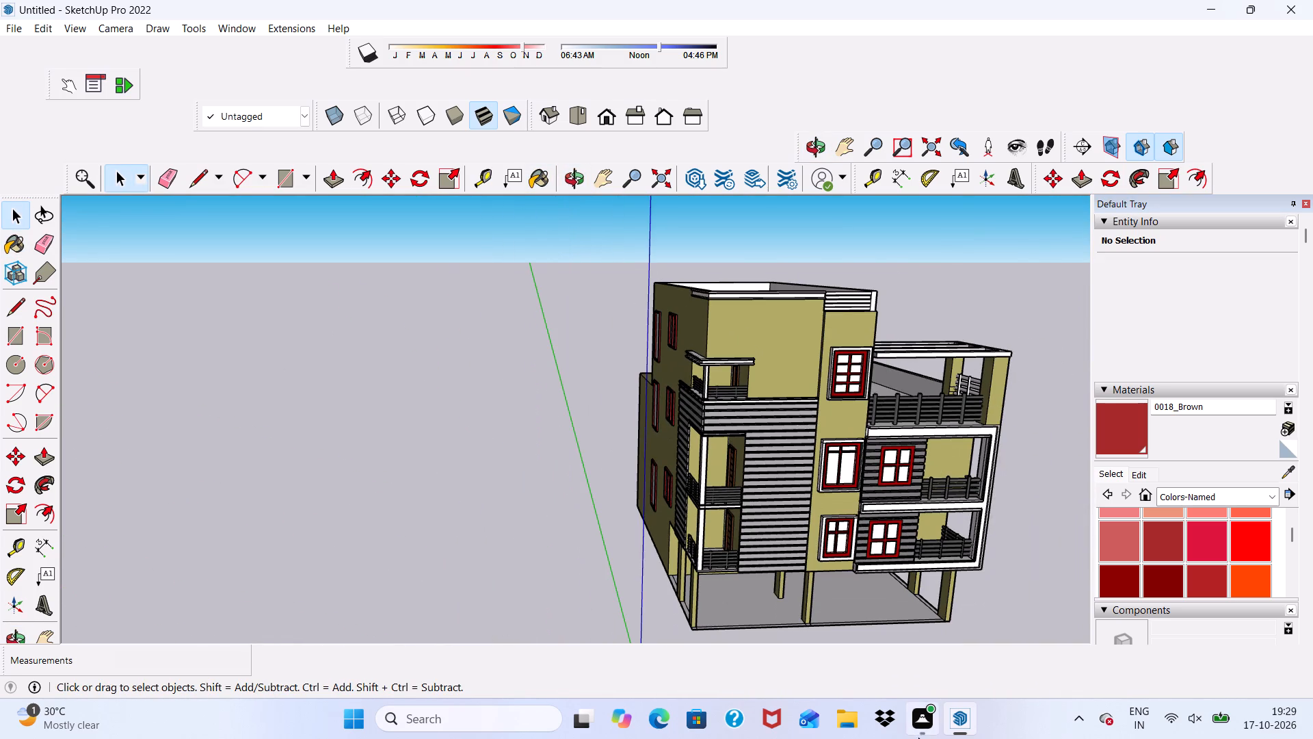
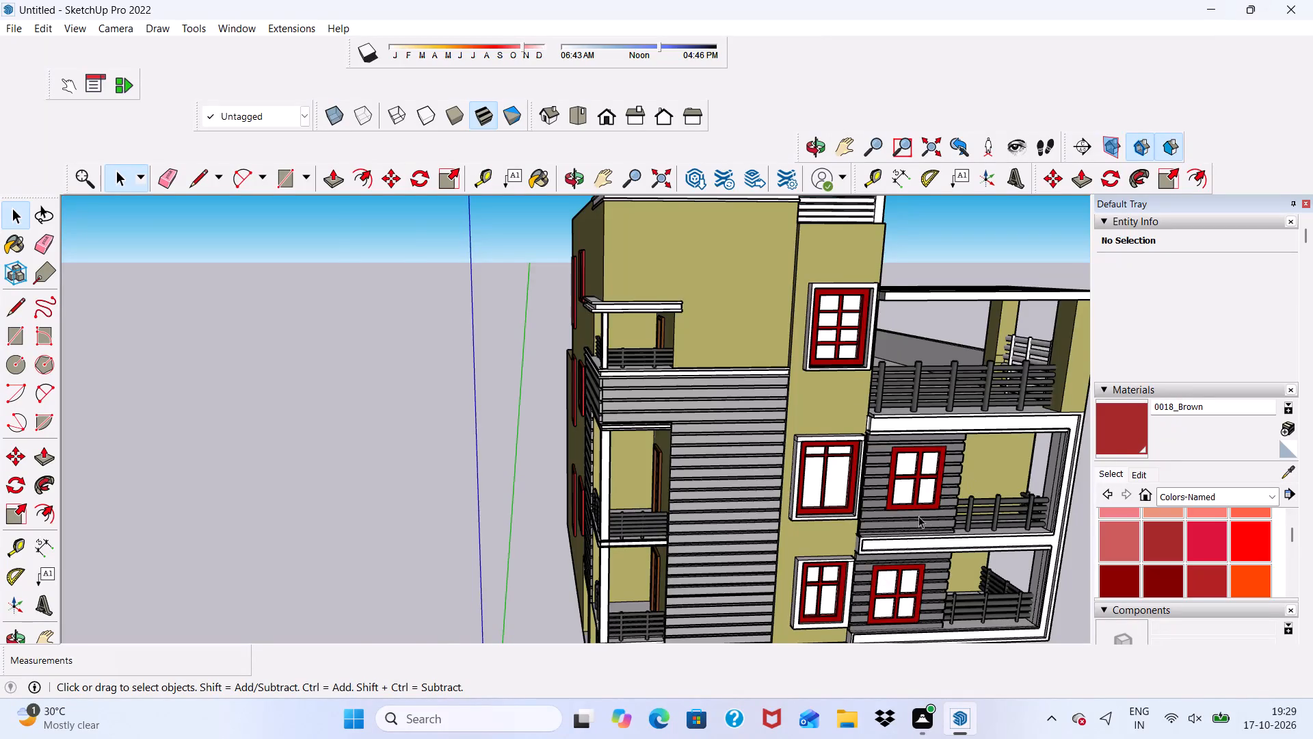
Paint the four left-column panes of the front wall's topmost eight-pane window with Translucent Glass Gray from Glass and Mirrors.
{"action": "scroll", "coordinate": [919, 510], "scroll_direction": "up", "scroll_amount": 2}
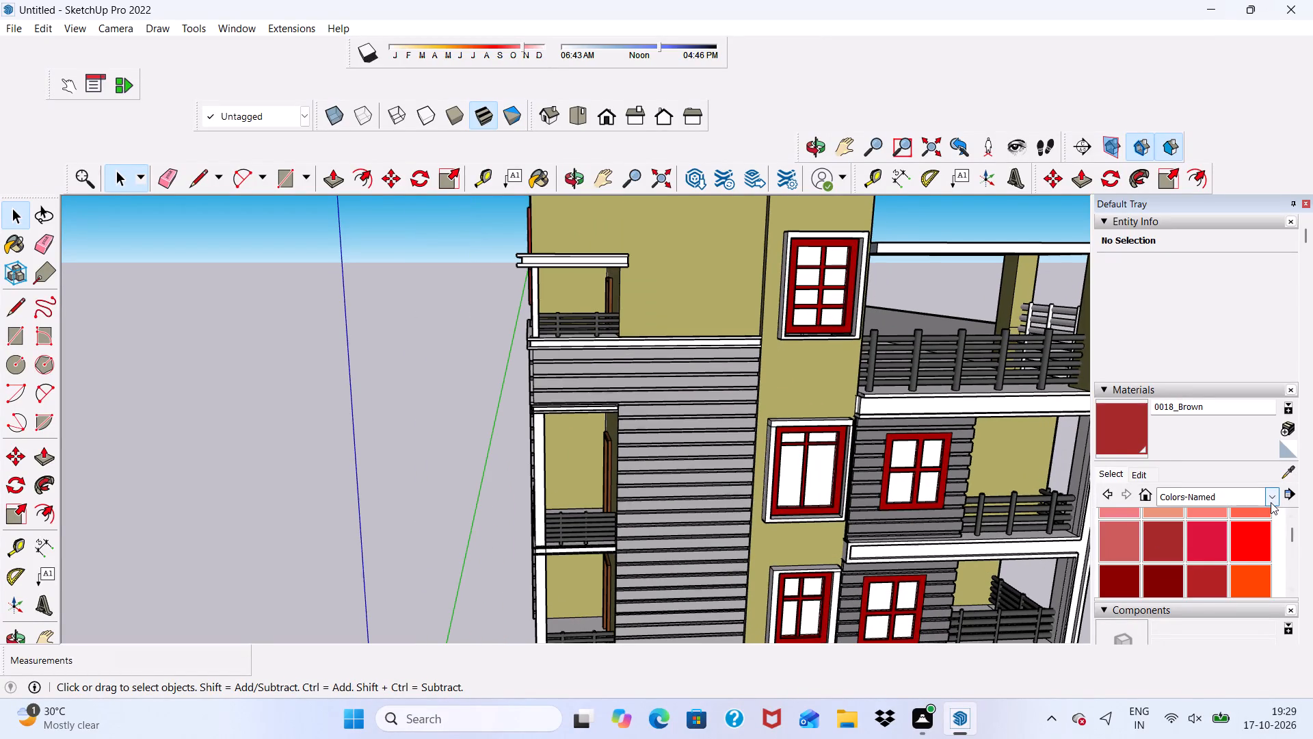
{"action": "left_click", "coordinate": [1271, 502]}
{"action": "left_click", "coordinate": [1186, 586]}
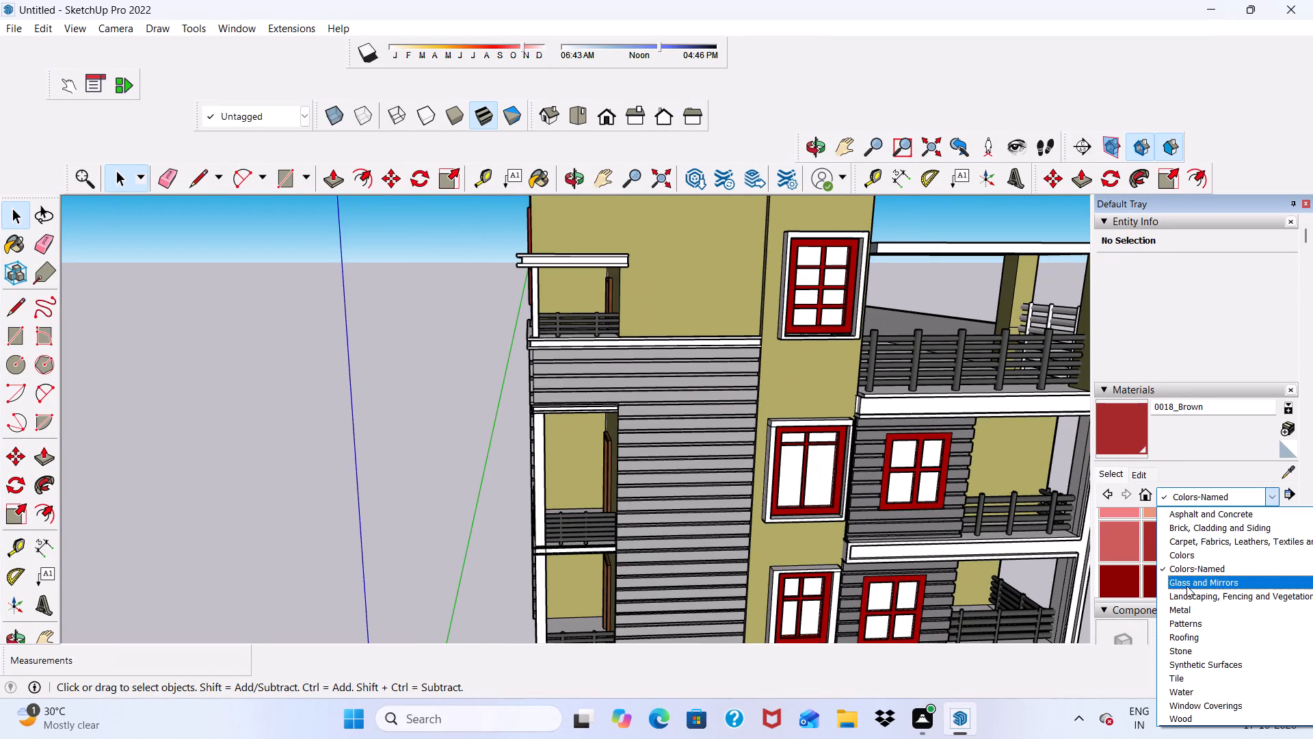
{"action": "scroll", "coordinate": [1209, 530], "scroll_direction": "up", "scroll_amount": 1}
{"action": "left_click", "coordinate": [1254, 576]}
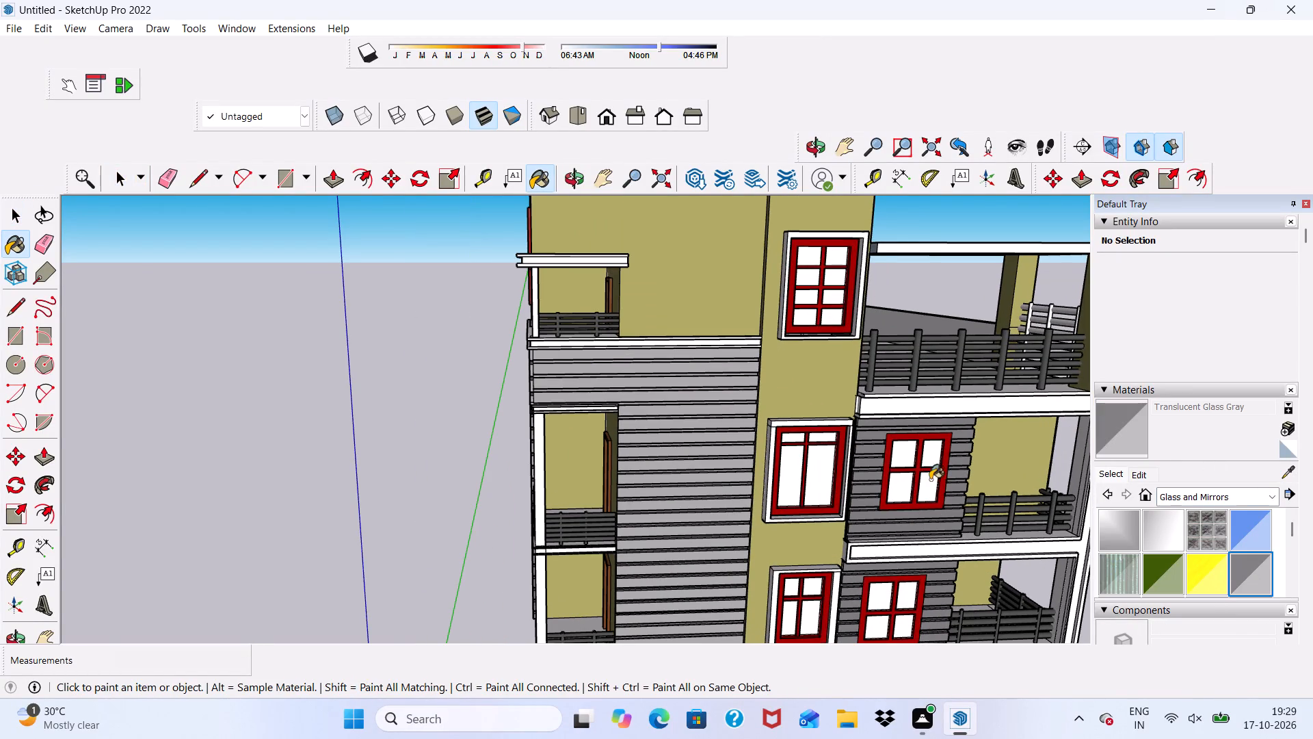
{"action": "scroll", "coordinate": [598, 250], "scroll_direction": "up", "scroll_amount": 7}
{"action": "scroll", "coordinate": [937, 234], "scroll_direction": "up", "scroll_amount": 4}
{"action": "left_click", "coordinate": [961, 226]}
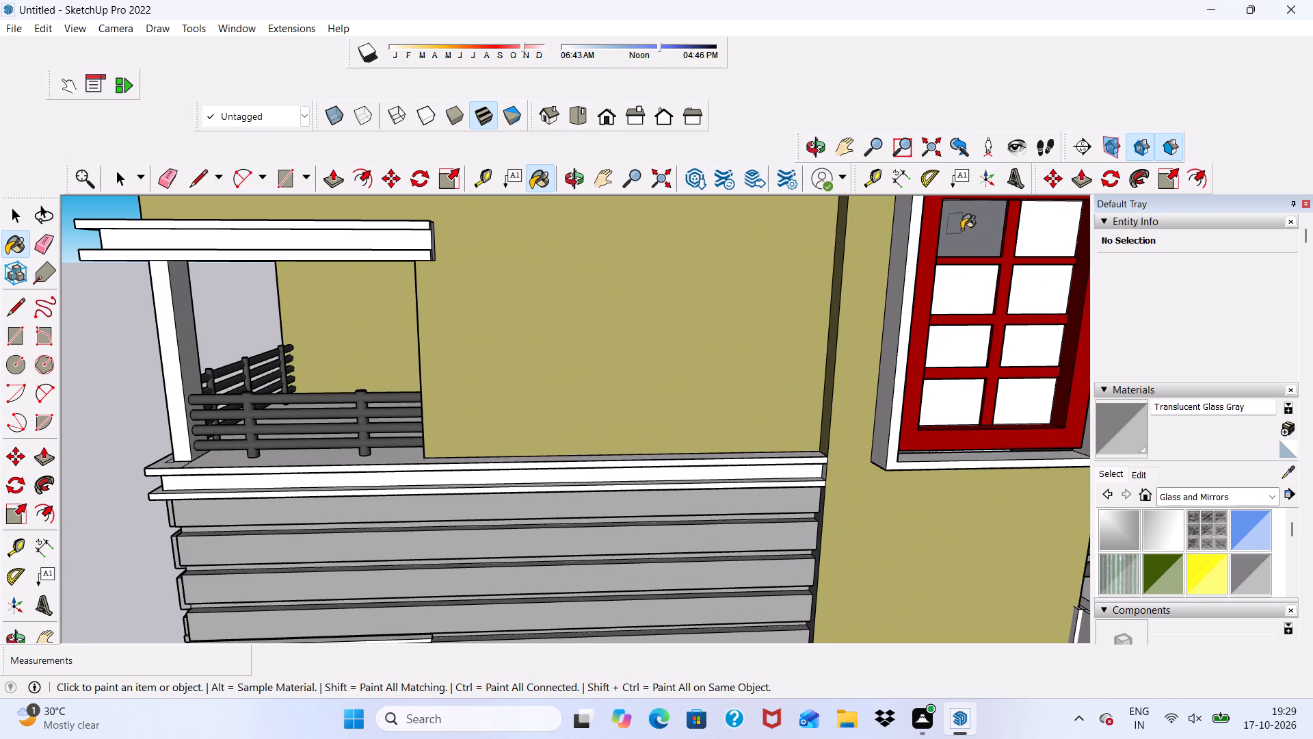
{"action": "scroll", "coordinate": [1050, 265], "scroll_direction": "up", "scroll_amount": 14}
{"action": "scroll", "coordinate": [886, 361], "scroll_direction": "down", "scroll_amount": 2}
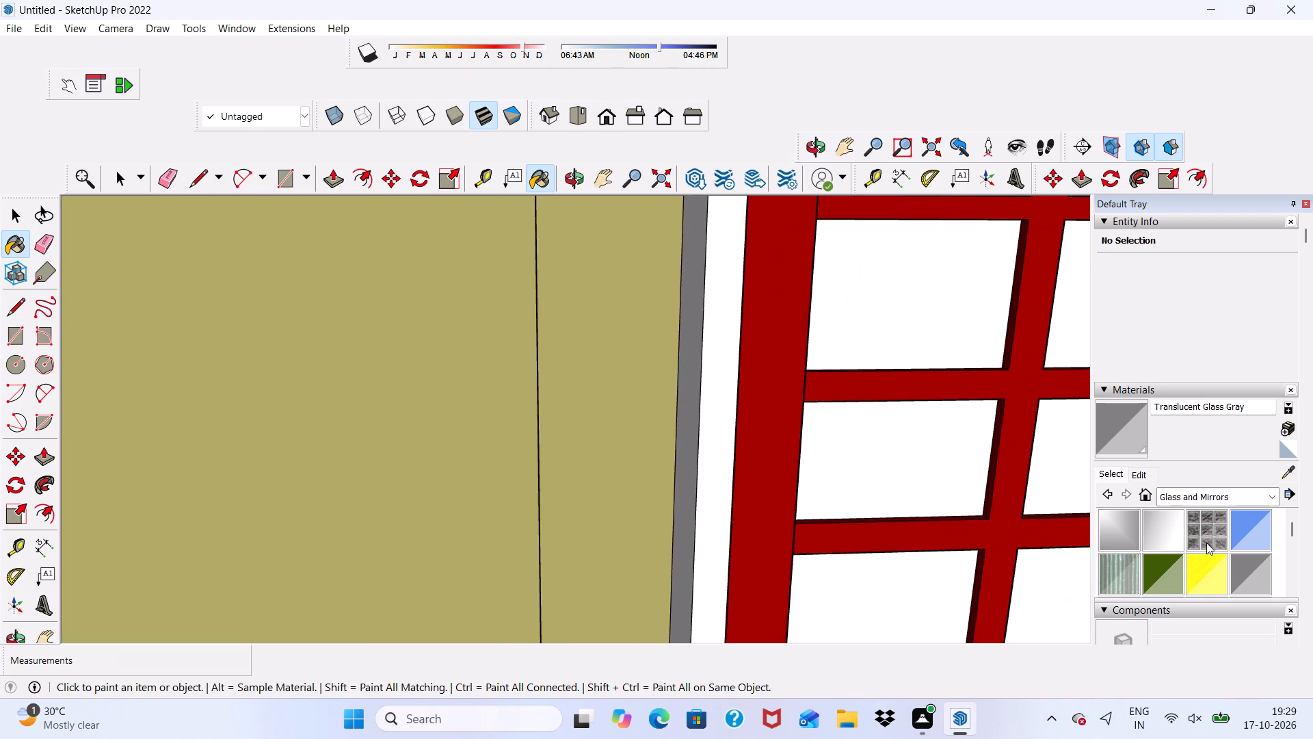
{"action": "scroll", "coordinate": [1089, 509], "scroll_direction": "up", "scroll_amount": 4}
{"action": "left_click", "coordinate": [868, 241]}
{"action": "scroll", "coordinate": [779, 432], "scroll_direction": "down", "scroll_amount": 4}
{"action": "left_click", "coordinate": [801, 468]}
{"action": "scroll", "coordinate": [538, 320], "scroll_direction": "down", "scroll_amount": 3}
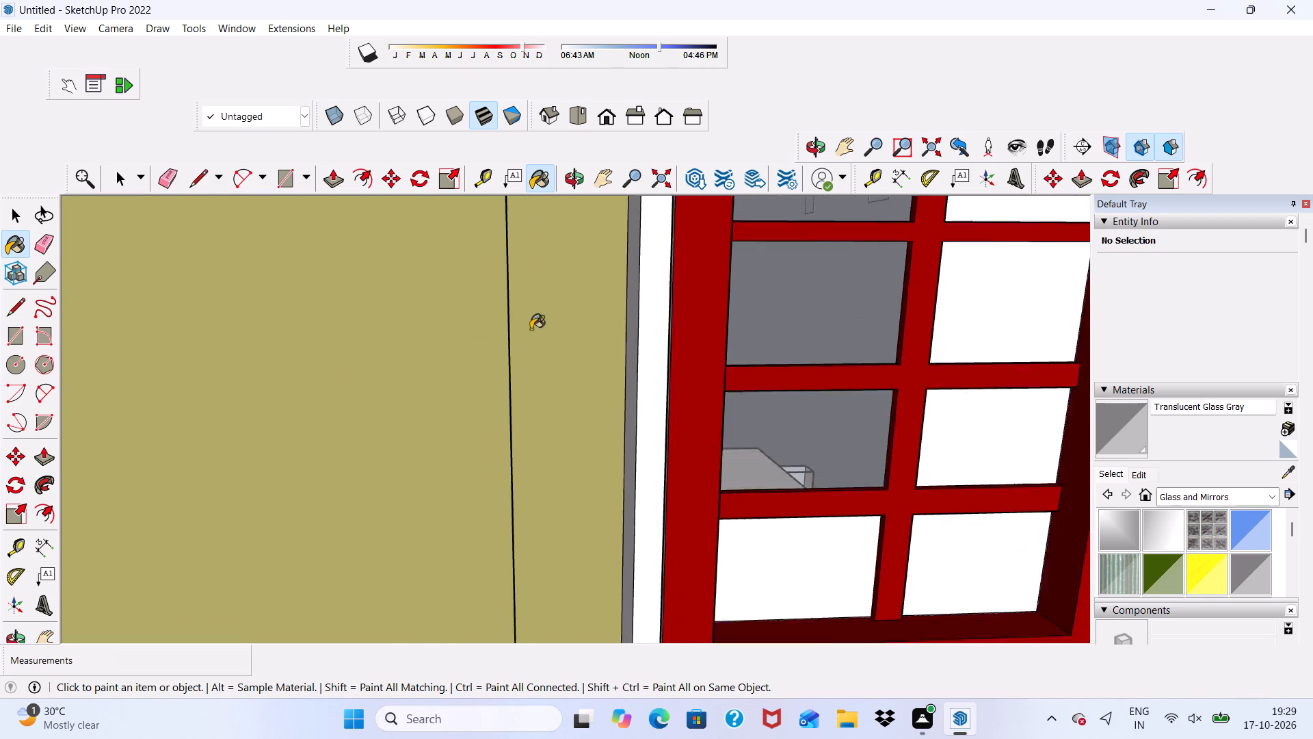
{"action": "scroll", "coordinate": [531, 329], "scroll_direction": "down", "scroll_amount": 3}
{"action": "left_click", "coordinate": [759, 489]}
Paint the four right-column panes of the topmost eight-pane window Translucent Glass Gray.
{"action": "scroll", "coordinate": [634, 428], "scroll_direction": "down", "scroll_amount": 5}
{"action": "left_click", "coordinate": [791, 486]}
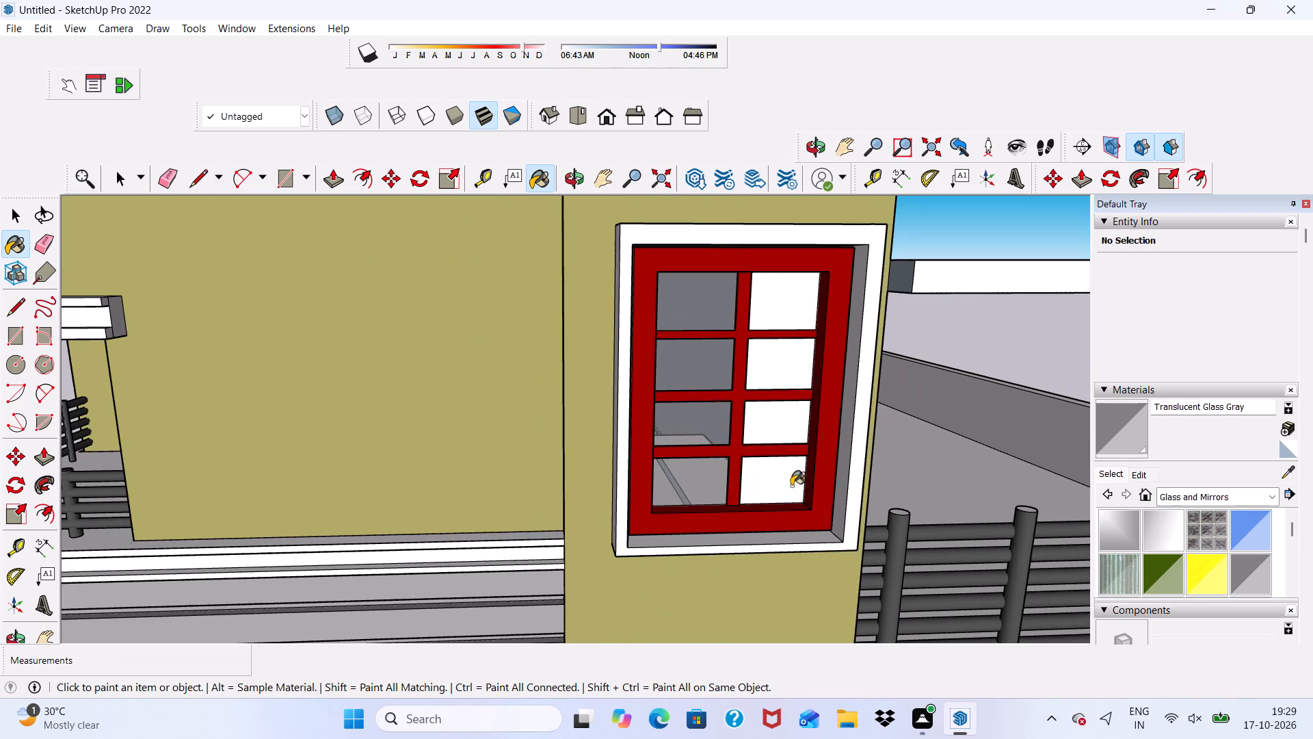
{"action": "left_click", "coordinate": [759, 419]}
{"action": "left_click", "coordinate": [756, 360]}
{"action": "left_click", "coordinate": [759, 296]}
{"action": "scroll", "coordinate": [758, 279], "scroll_direction": "down", "scroll_amount": 8}
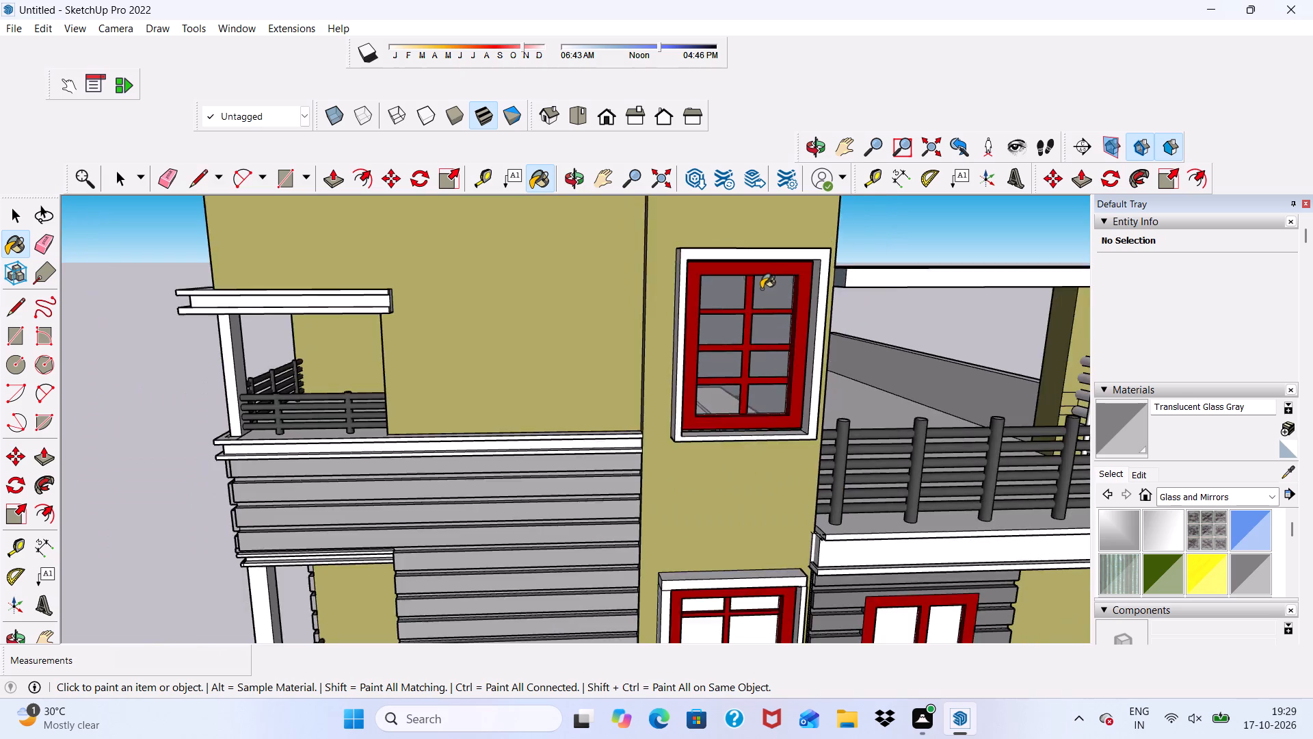
Paint both tall lower panes and the upper-left pane of the front wall's middle-floor framed window Translucent Glass Gray.
{"action": "scroll", "coordinate": [761, 289], "scroll_direction": "down", "scroll_amount": 4}
{"action": "scroll", "coordinate": [761, 429], "scroll_direction": "up", "scroll_amount": 5}
{"action": "scroll", "coordinate": [728, 320], "scroll_direction": "down", "scroll_amount": 4}
{"action": "scroll", "coordinate": [754, 607], "scroll_direction": "up", "scroll_amount": 3}
{"action": "left_click", "coordinate": [737, 478]}
{"action": "scroll", "coordinate": [684, 487], "scroll_direction": "up", "scroll_amount": 3}
{"action": "left_click", "coordinate": [684, 487]}
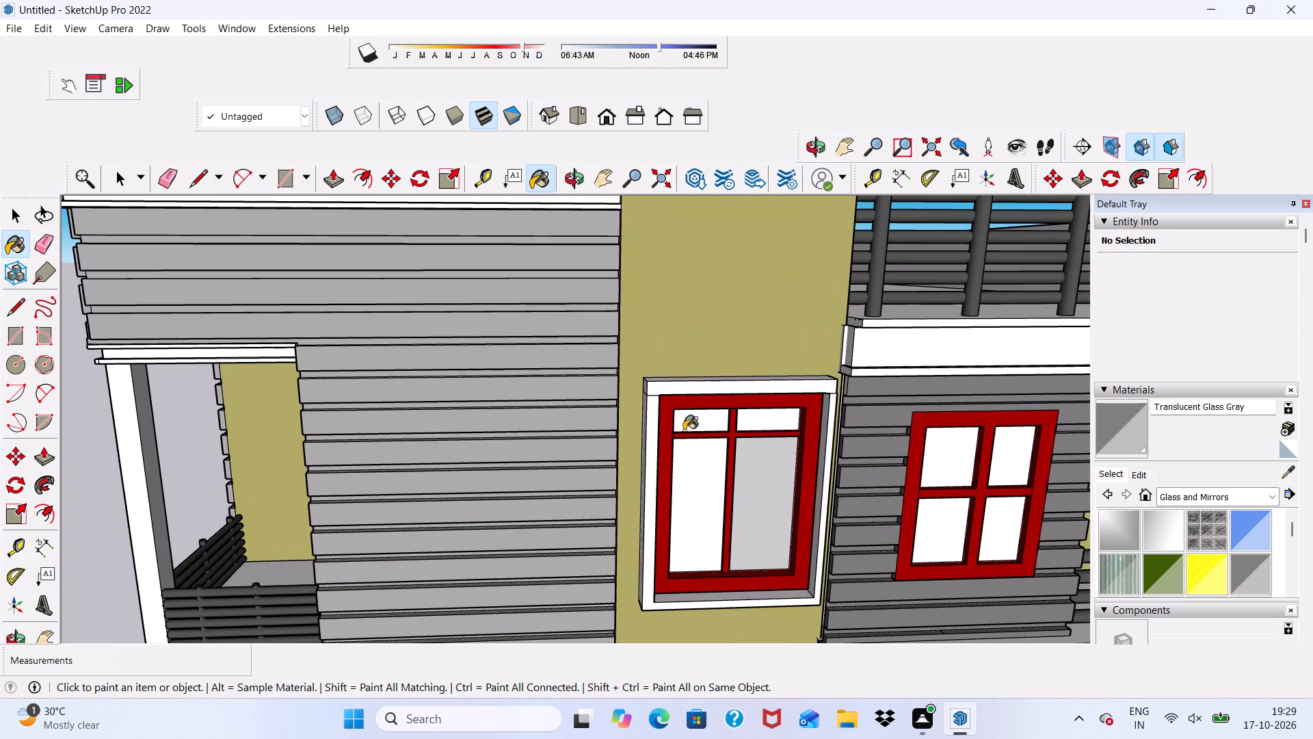
{"action": "left_click", "coordinate": [687, 420]}
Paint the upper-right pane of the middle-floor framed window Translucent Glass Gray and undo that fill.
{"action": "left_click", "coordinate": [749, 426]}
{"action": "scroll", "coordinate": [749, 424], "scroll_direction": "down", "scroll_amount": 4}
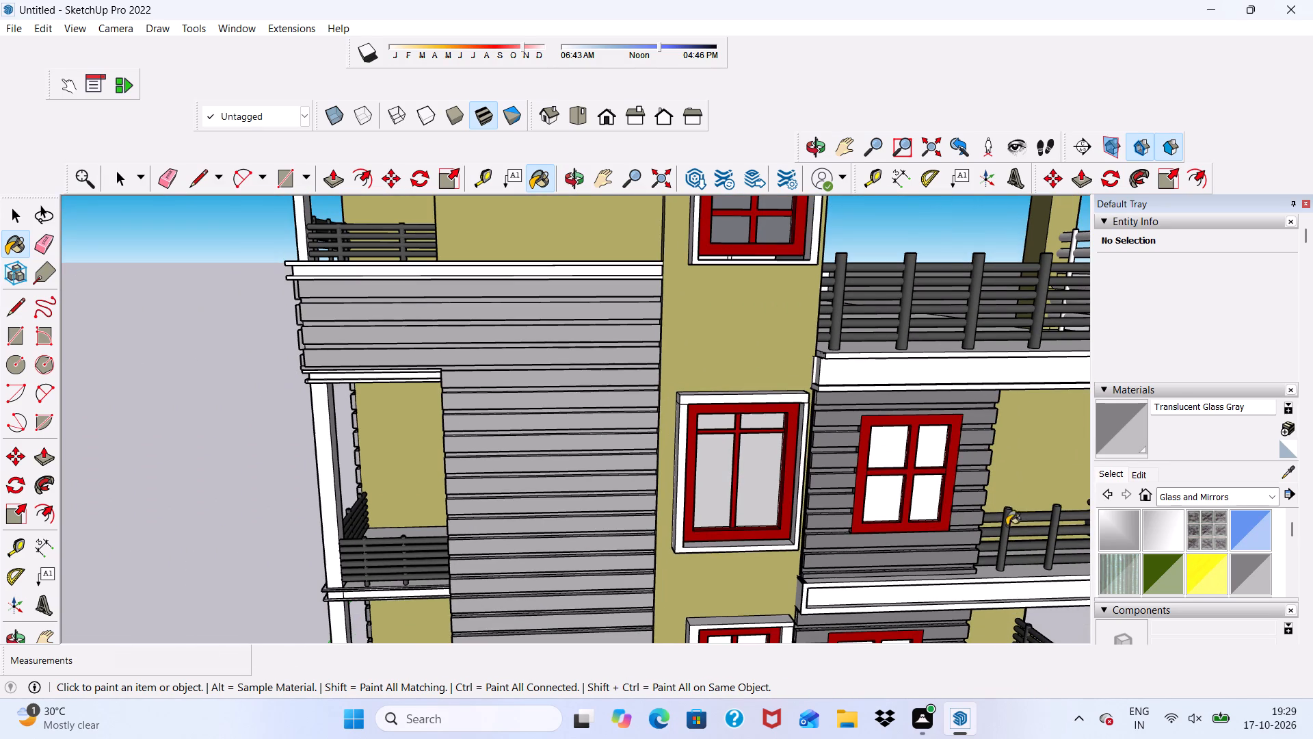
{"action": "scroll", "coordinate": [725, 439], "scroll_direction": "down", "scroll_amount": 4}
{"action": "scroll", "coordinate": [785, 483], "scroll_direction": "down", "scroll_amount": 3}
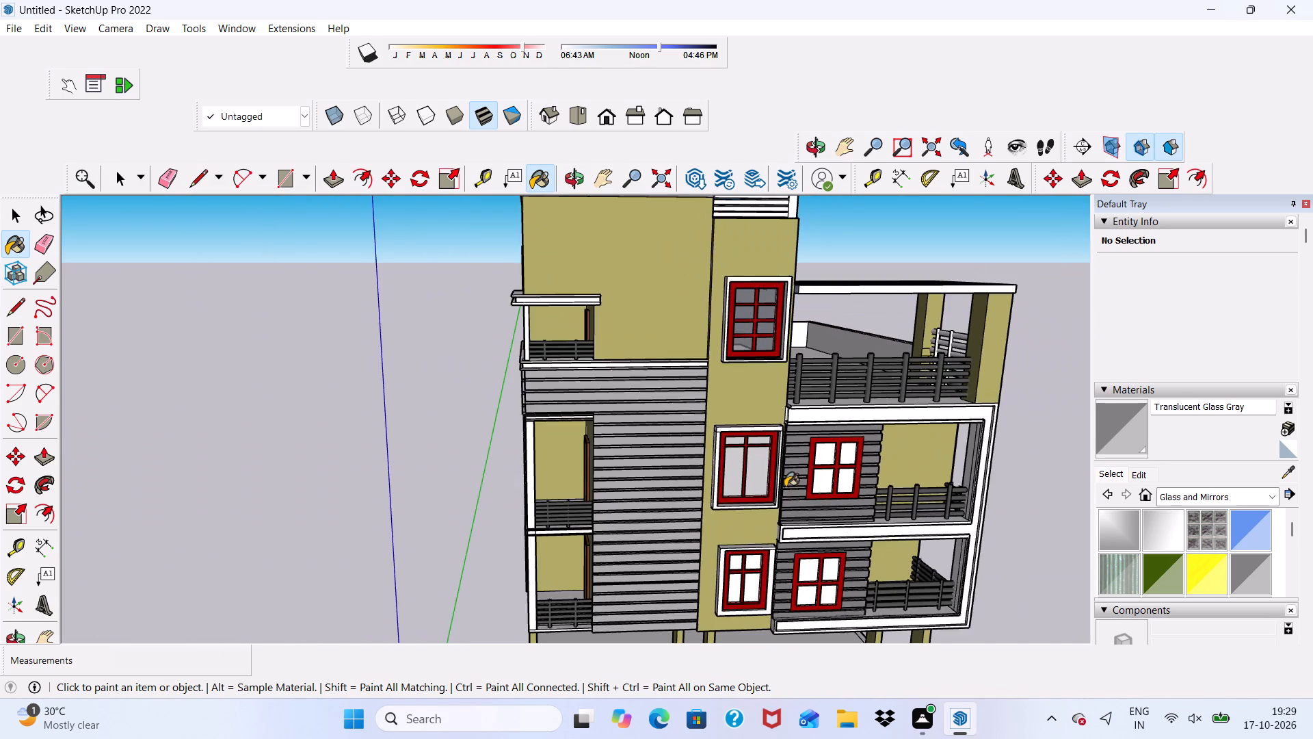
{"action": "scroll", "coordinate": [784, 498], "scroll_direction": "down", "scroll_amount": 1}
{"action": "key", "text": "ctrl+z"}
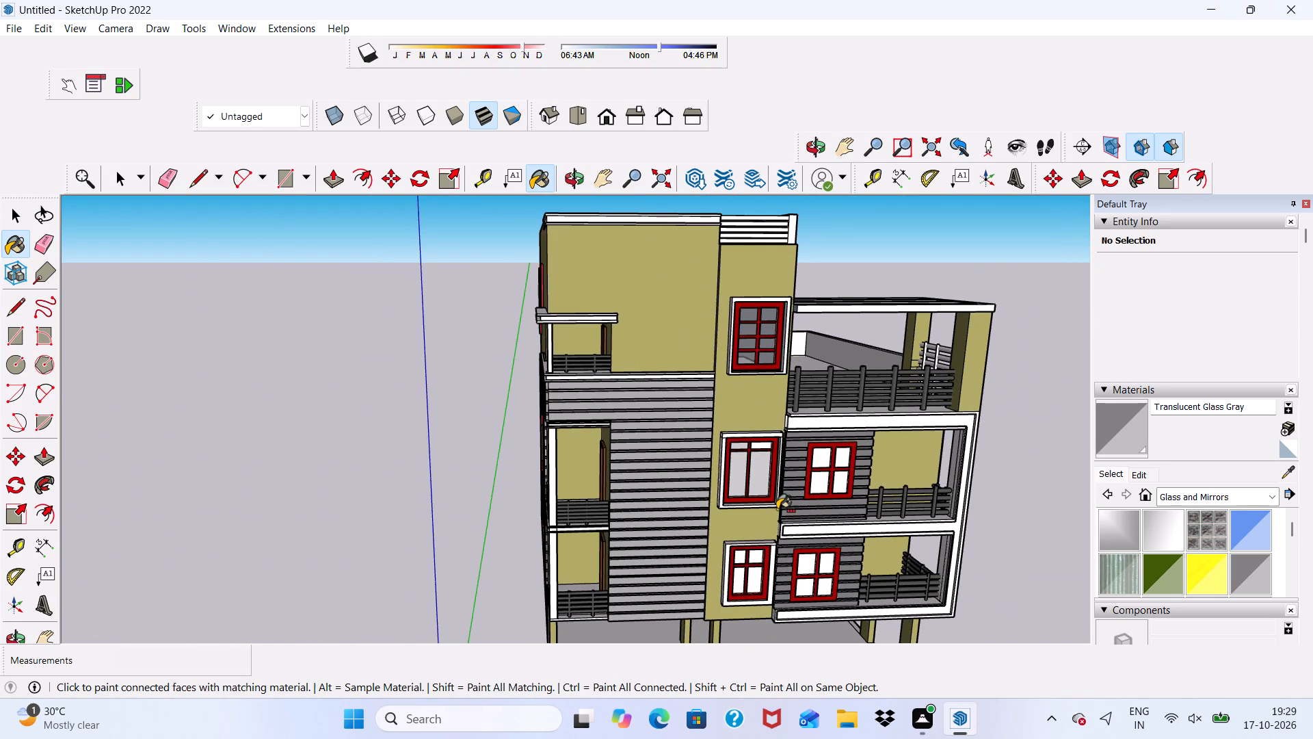
Edit the Translucent Glass Gray material's colour to a bright warm orange tint.
{"action": "scroll", "coordinate": [1138, 455], "scroll_direction": "up", "scroll_amount": 3}
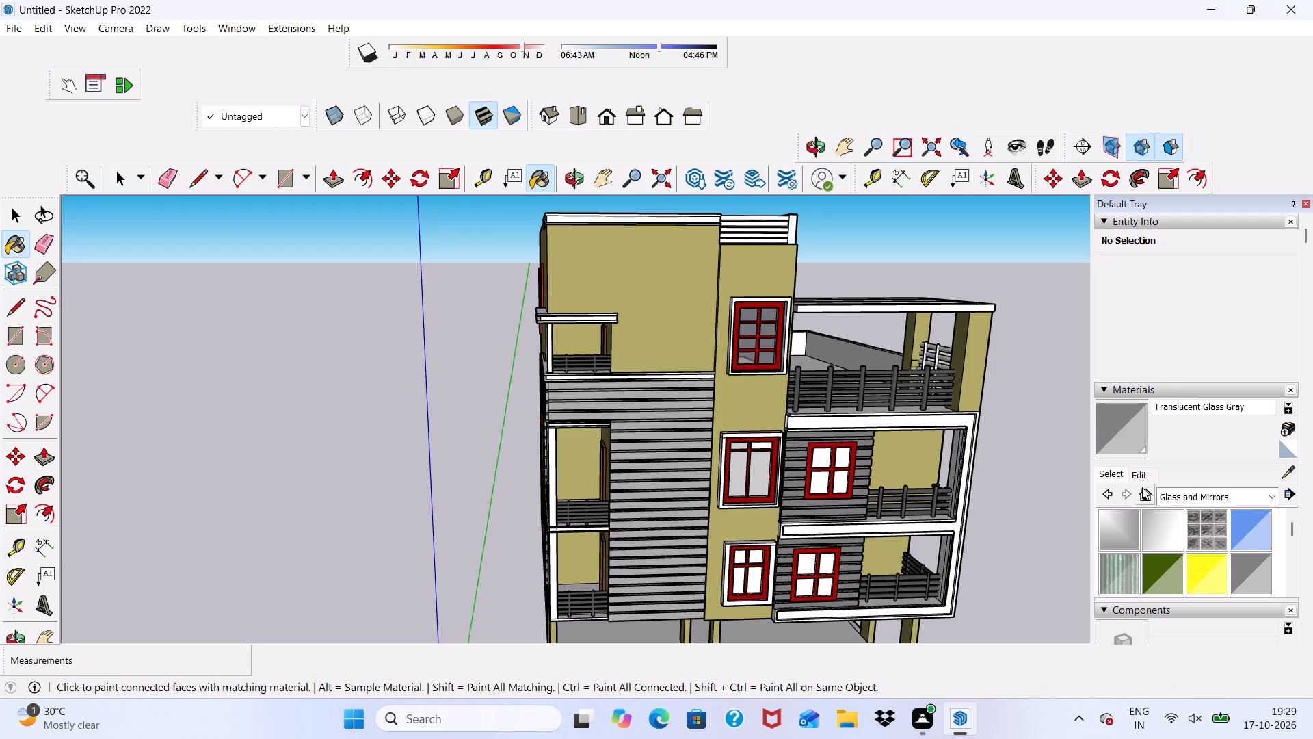
{"action": "left_click", "coordinate": [1140, 477]}
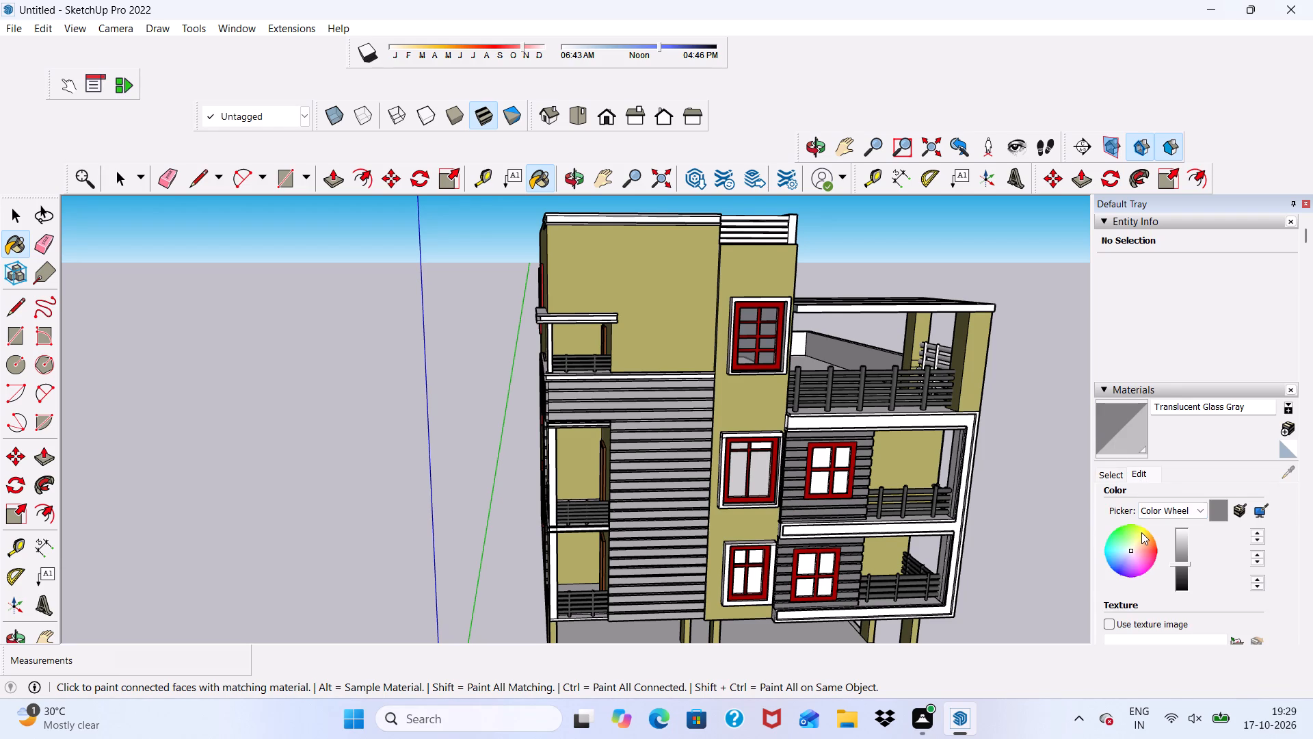
{"action": "left_click", "coordinate": [1141, 532]}
{"action": "scroll", "coordinate": [748, 326], "scroll_direction": "up", "scroll_amount": 10}
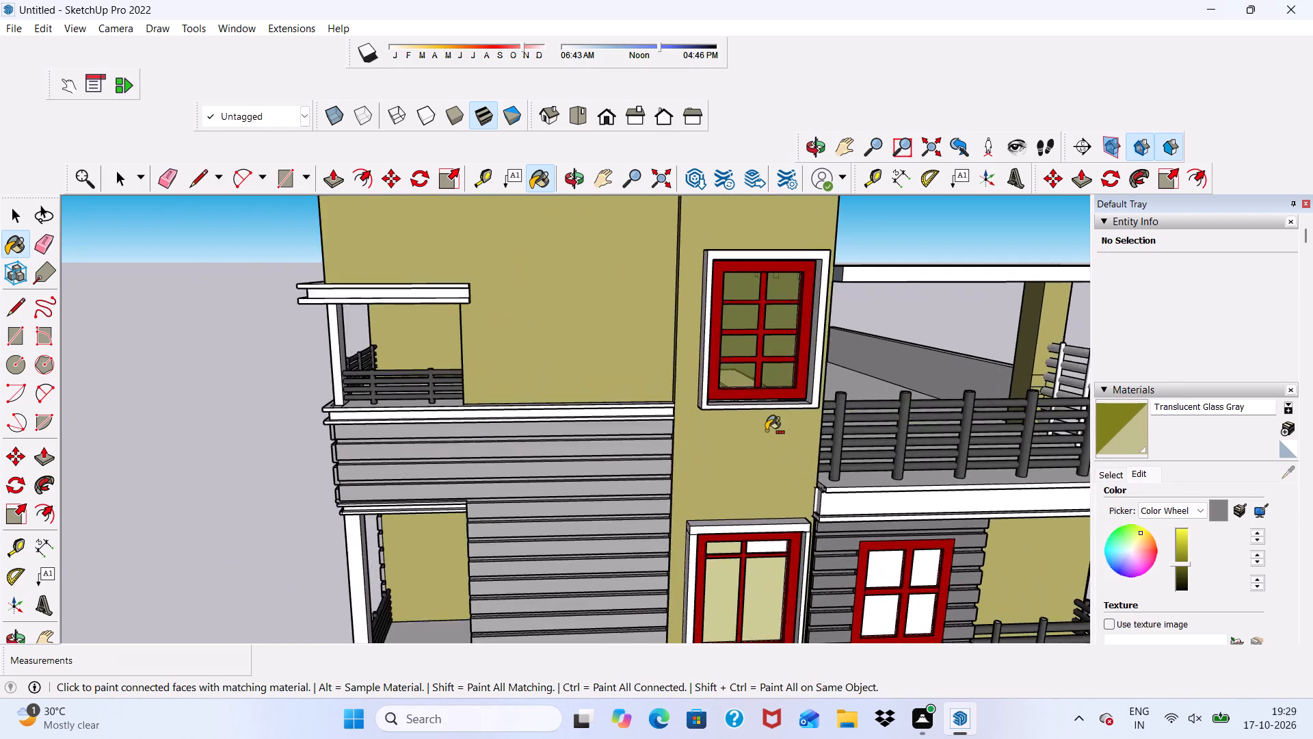
{"action": "scroll", "coordinate": [768, 431], "scroll_direction": "up", "scroll_amount": 2}
{"action": "scroll", "coordinate": [741, 278], "scroll_direction": "down", "scroll_amount": 4}
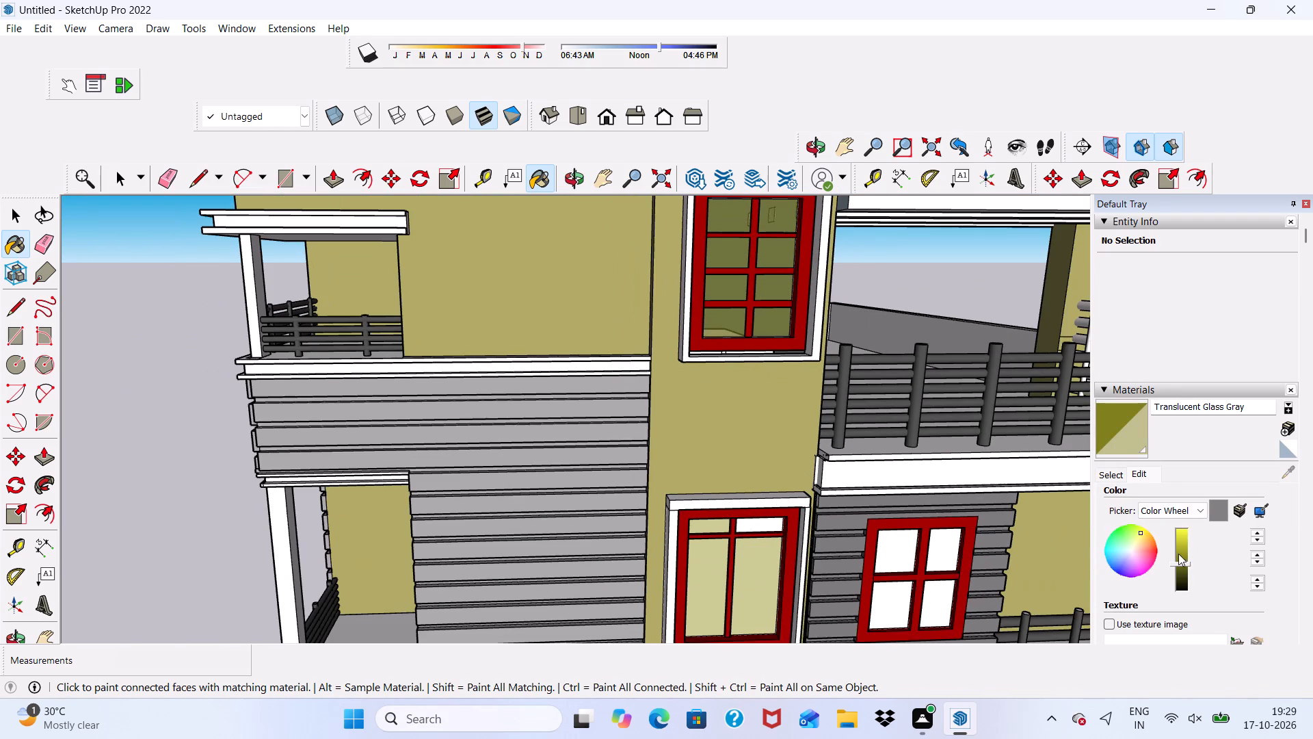
{"action": "left_click_drag", "start_coordinate": [1141, 531], "coordinate": [1147, 533]}
{"action": "left_click_drag", "start_coordinate": [1147, 533], "coordinate": [1150, 537]}
{"action": "scroll", "coordinate": [737, 576], "scroll_direction": "up", "scroll_amount": 2}
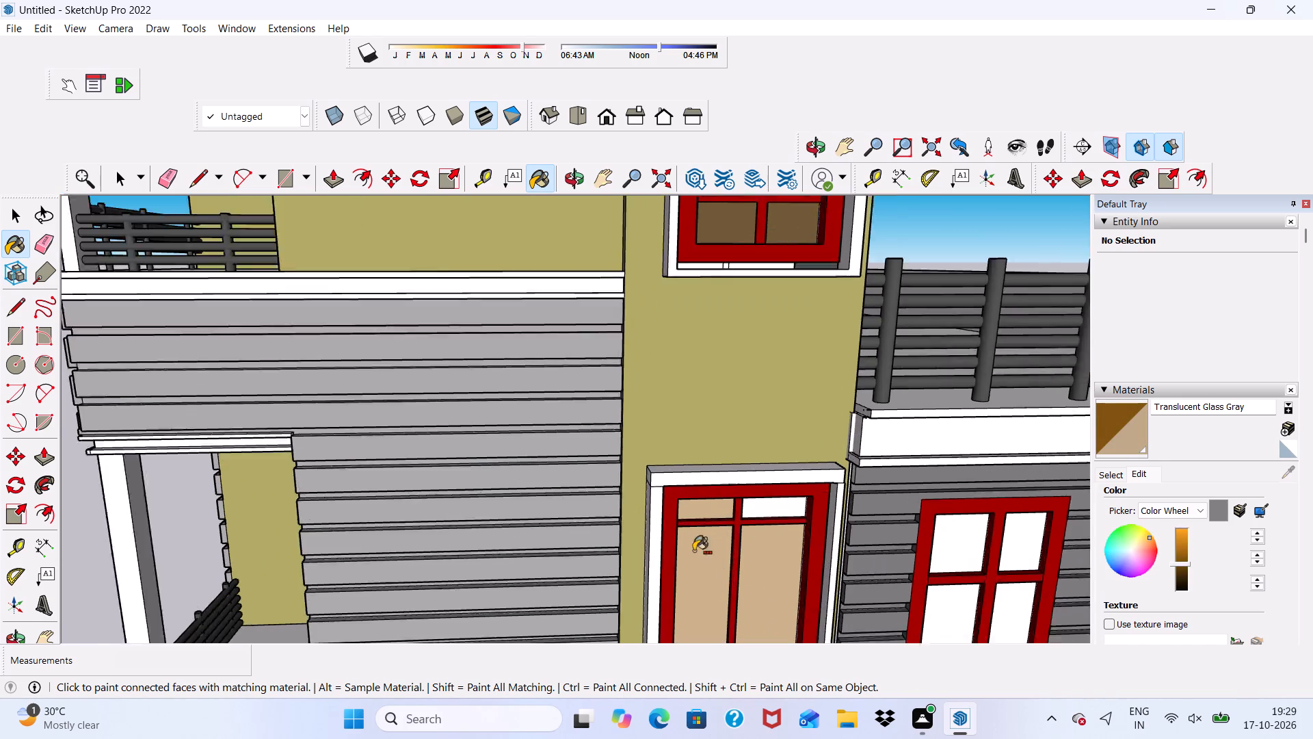
{"action": "scroll", "coordinate": [695, 552], "scroll_direction": "up", "scroll_amount": 2}
{"action": "scroll", "coordinate": [723, 501], "scroll_direction": "up", "scroll_amount": 1}
{"action": "left_click_drag", "start_coordinate": [1182, 533], "coordinate": [1185, 546]}
{"action": "scroll", "coordinate": [672, 359], "scroll_direction": "down", "scroll_amount": 6}
{"action": "scroll", "coordinate": [741, 472], "scroll_direction": "up", "scroll_amount": 1}
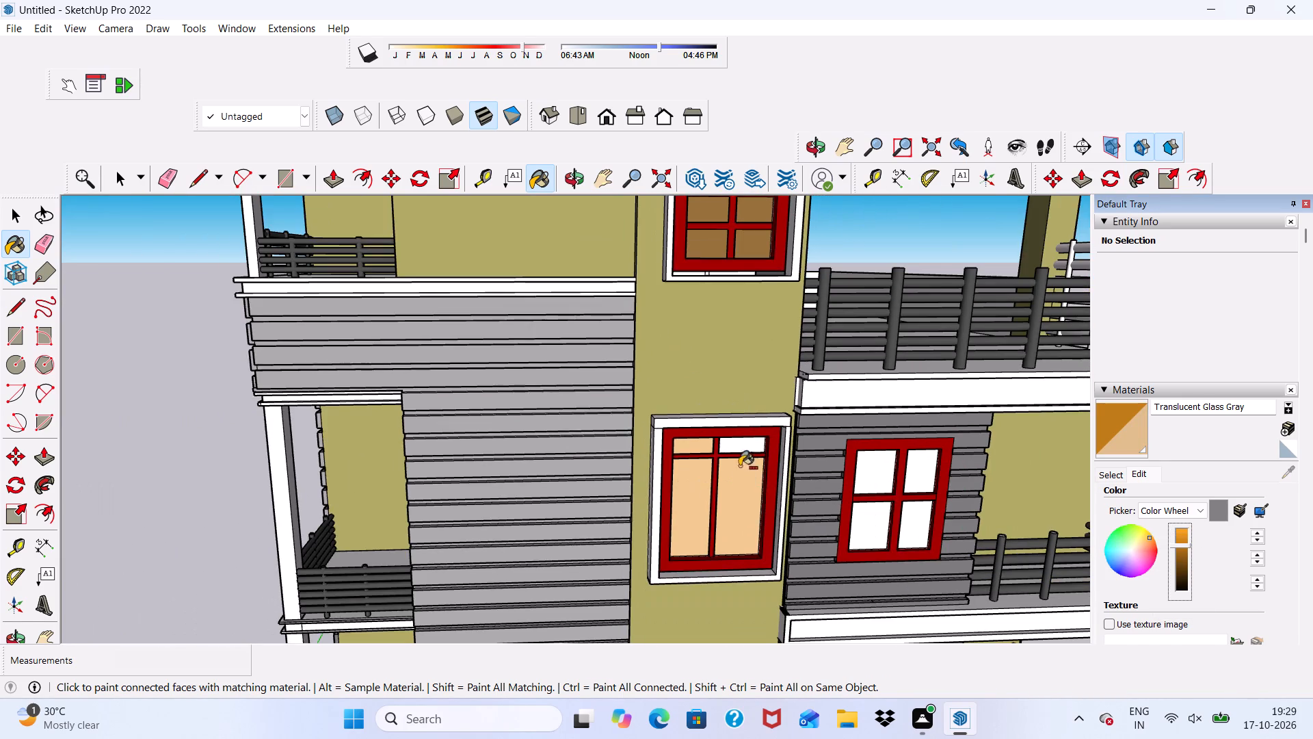
Paint the upper-right pane of the middle-floor framed window with the orange-tinted Translucent Glass Gray.
{"action": "scroll", "coordinate": [741, 467], "scroll_direction": "up", "scroll_amount": 2}
{"action": "key", "text": "space"}
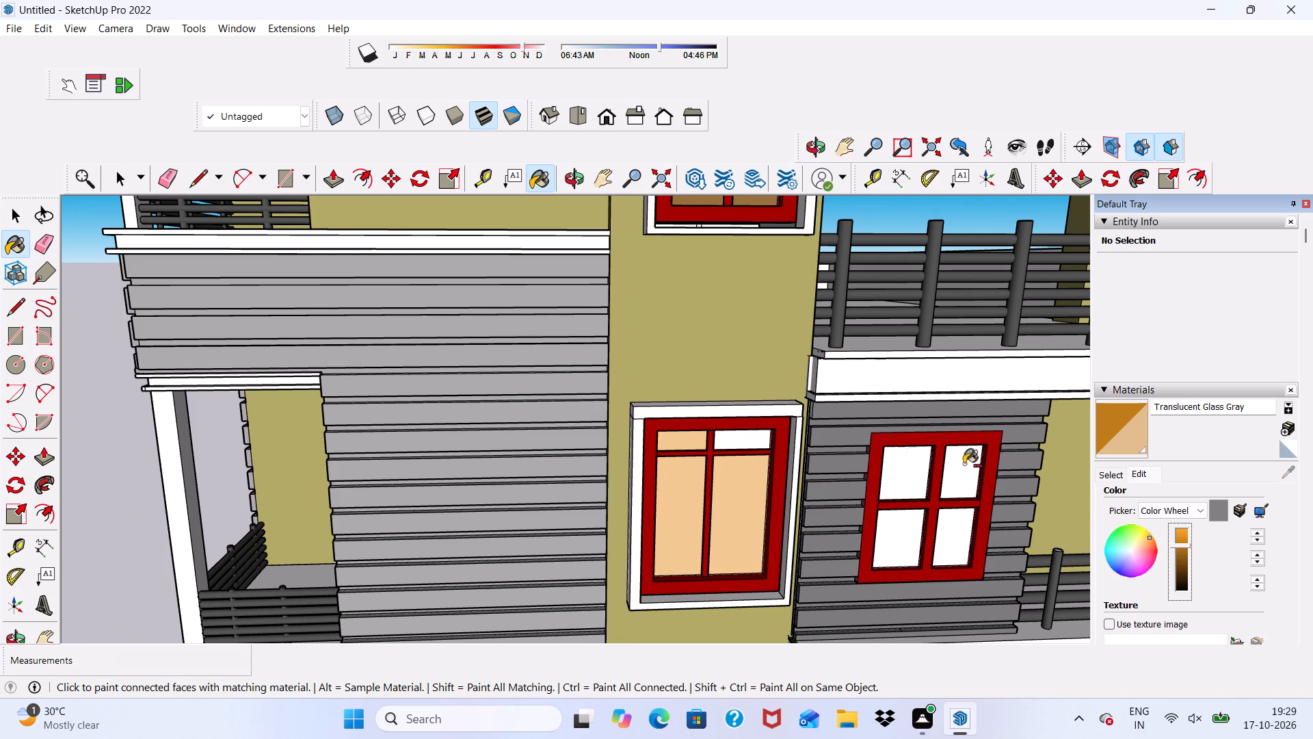
{"action": "key", "text": "space"}
{"action": "left_click", "coordinate": [1124, 445]}
{"action": "scroll", "coordinate": [678, 495], "scroll_direction": "up", "scroll_amount": 1}
{"action": "left_click", "coordinate": [732, 437]}
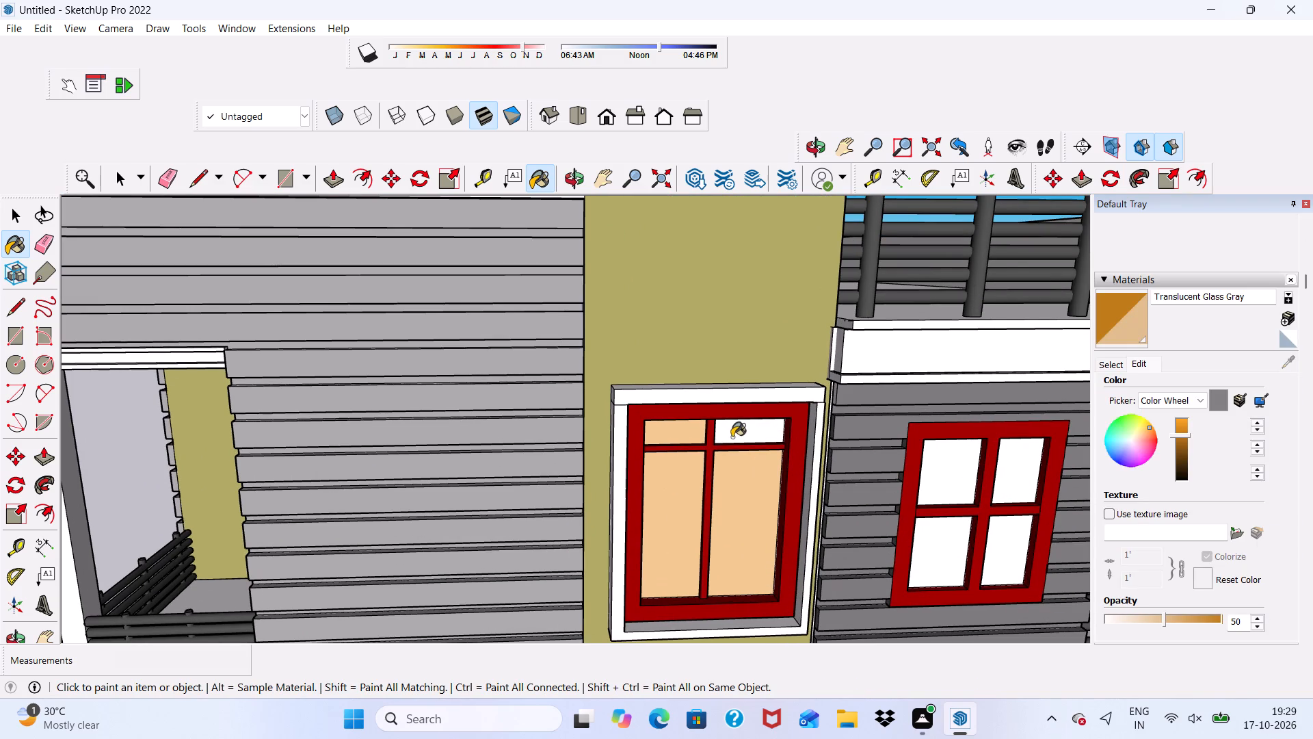
Paint the four panes of the middle-floor window in the grey cladding beside the balcony with the orange-tinted glass.
{"action": "scroll", "coordinate": [1066, 498], "scroll_direction": "up", "scroll_amount": 1}
{"action": "left_click", "coordinate": [942, 479]}
{"action": "left_click", "coordinate": [920, 568]}
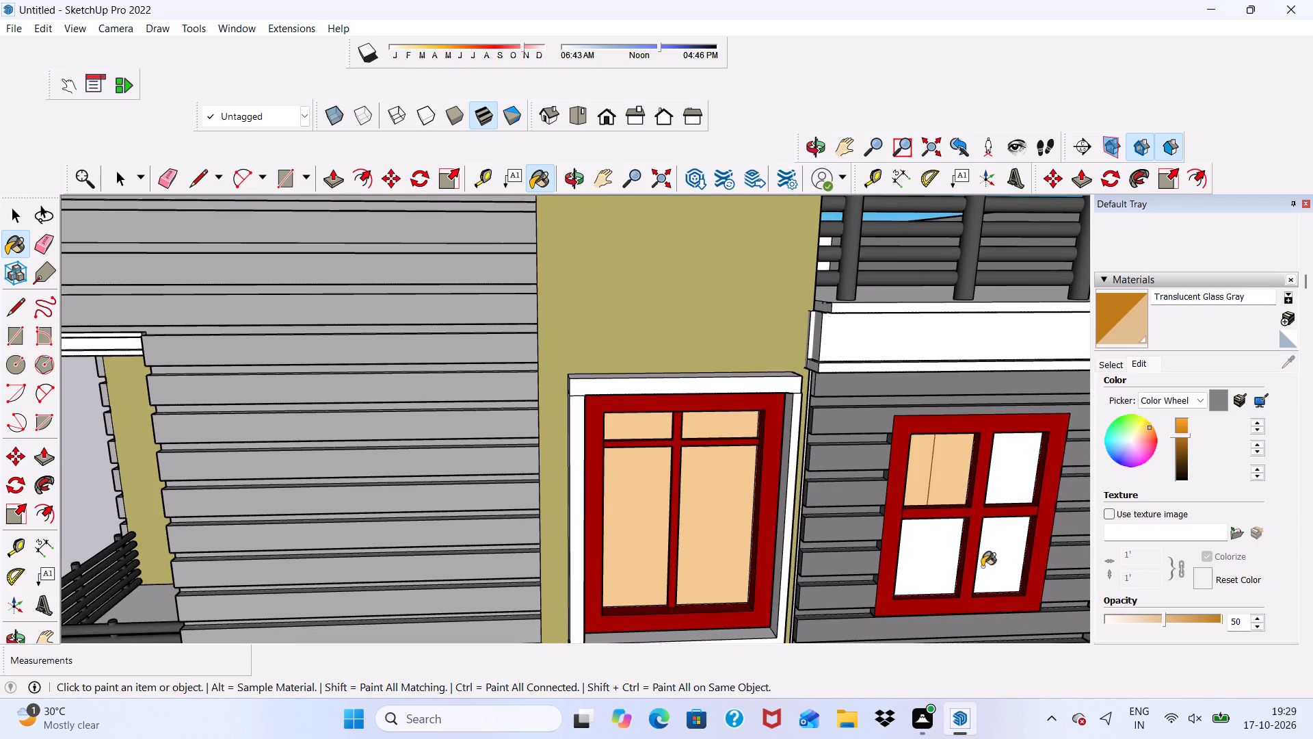
{"action": "left_click", "coordinate": [1008, 560]}
{"action": "left_click", "coordinate": [1009, 484]}
Paint the four panes of the lowest white-framed window on the front wall with the orange-tinted Translucent Glass Gray.
{"action": "scroll", "coordinate": [941, 406], "scroll_direction": "down", "scroll_amount": 17}
{"action": "scroll", "coordinate": [822, 565], "scroll_direction": "up", "scroll_amount": 3}
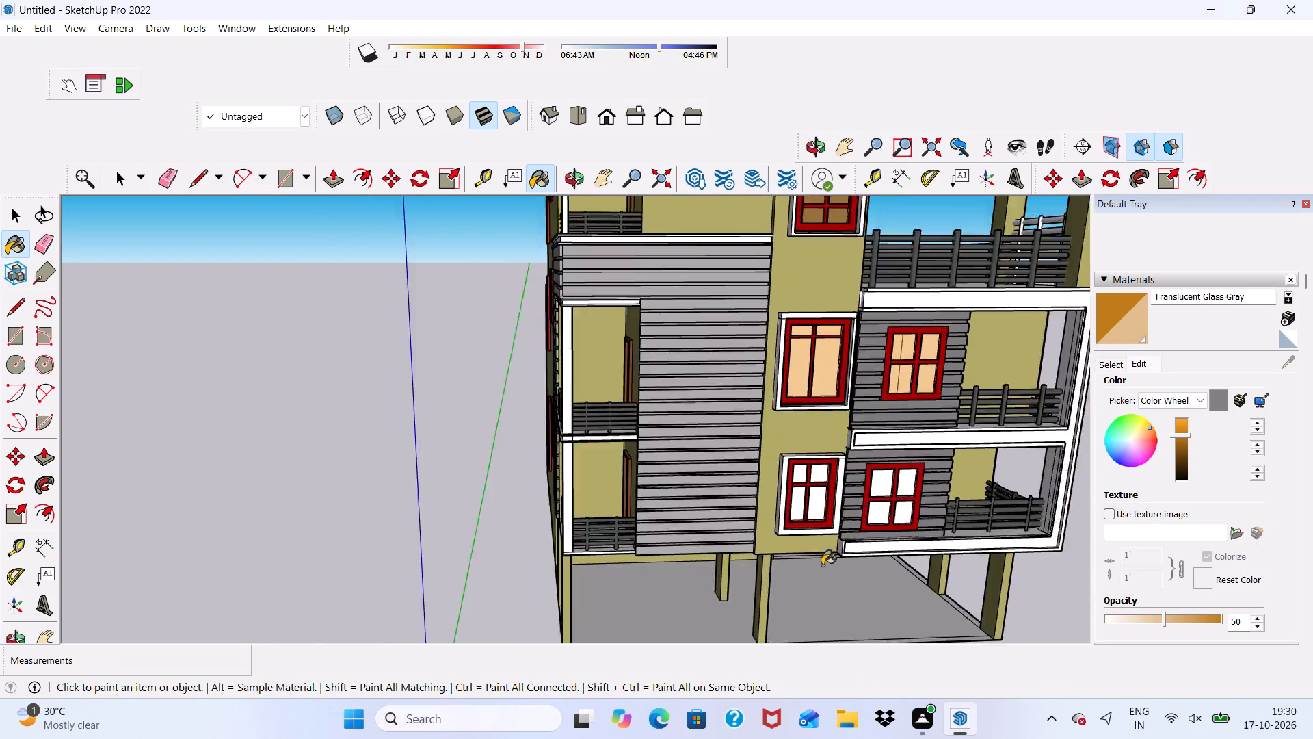
{"action": "scroll", "coordinate": [822, 565], "scroll_direction": "up", "scroll_amount": 1}
{"action": "scroll", "coordinate": [703, 304], "scroll_direction": "down", "scroll_amount": 8}
{"action": "scroll", "coordinate": [801, 233], "scroll_direction": "up", "scroll_amount": 14}
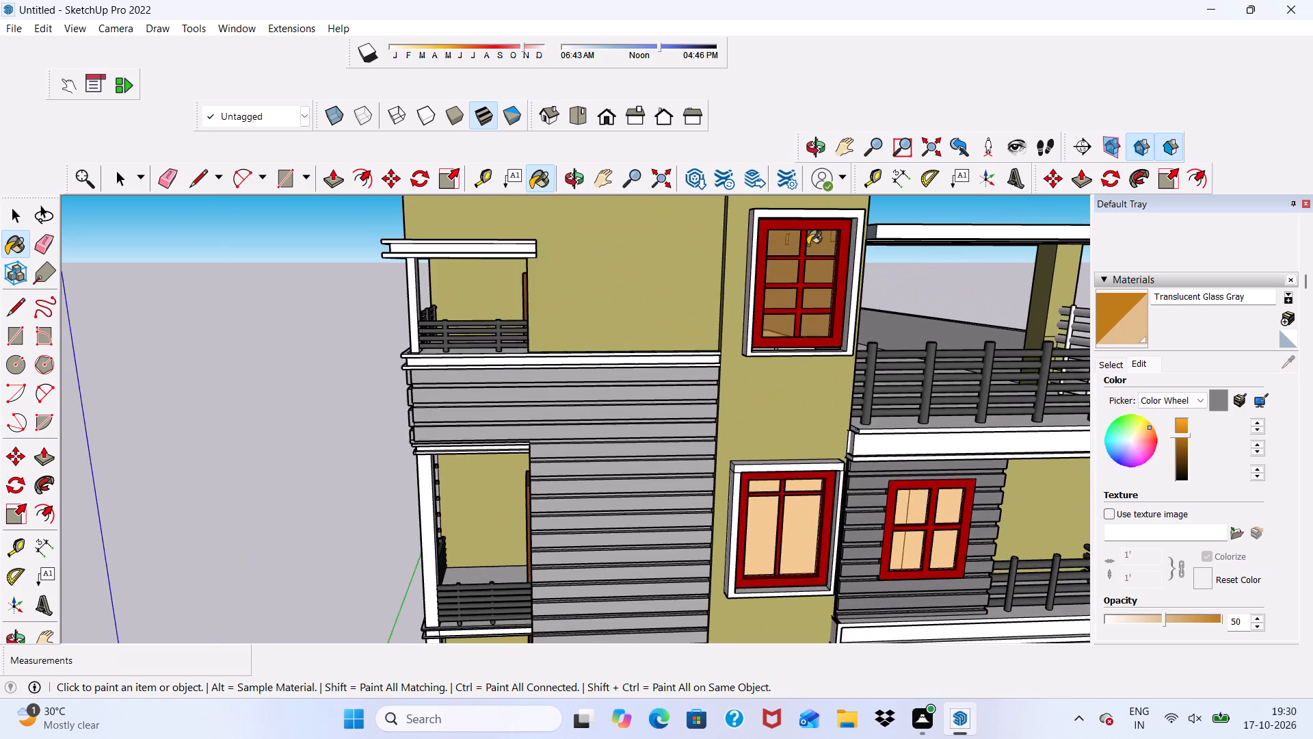
{"action": "scroll", "coordinate": [808, 245], "scroll_direction": "up", "scroll_amount": 5}
{"action": "scroll", "coordinate": [772, 261], "scroll_direction": "down", "scroll_amount": 16}
{"action": "scroll", "coordinate": [799, 537], "scroll_direction": "up", "scroll_amount": 8}
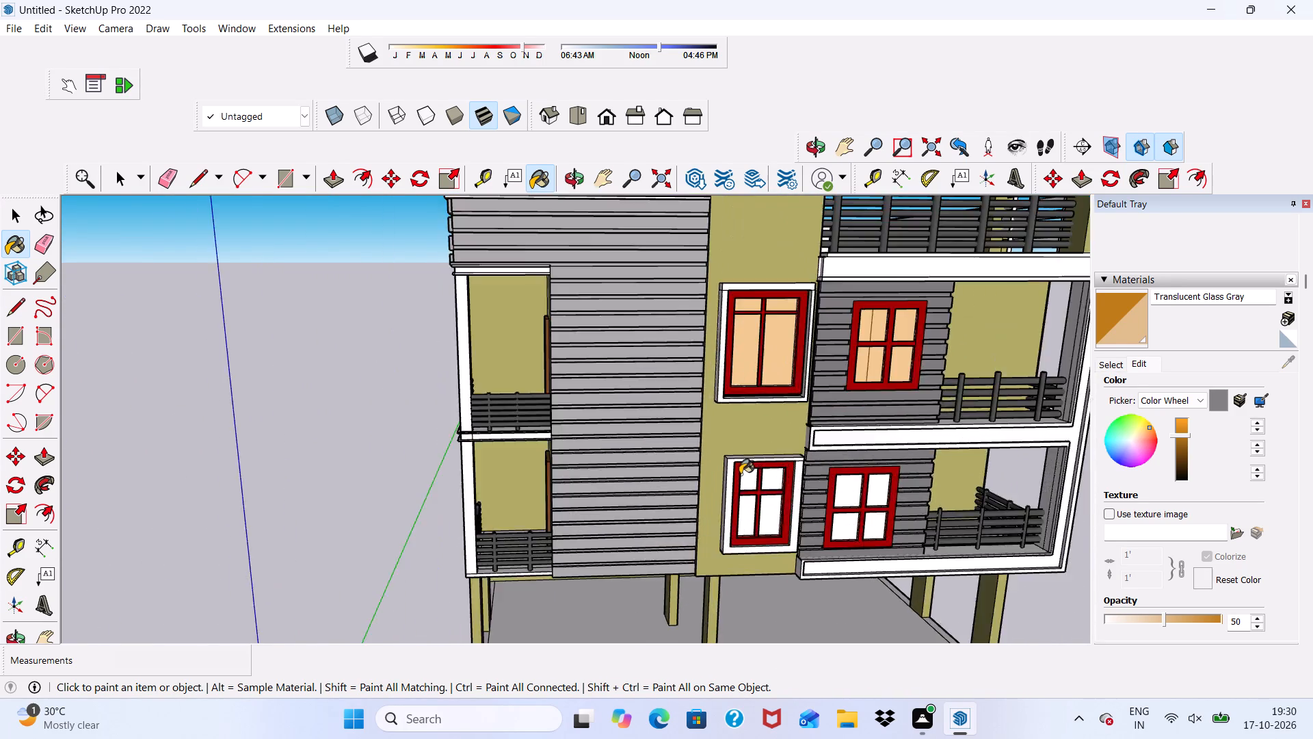
{"action": "scroll", "coordinate": [740, 474], "scroll_direction": "up", "scroll_amount": 4}
{"action": "left_click", "coordinate": [751, 489]}
{"action": "left_click", "coordinate": [752, 540]}
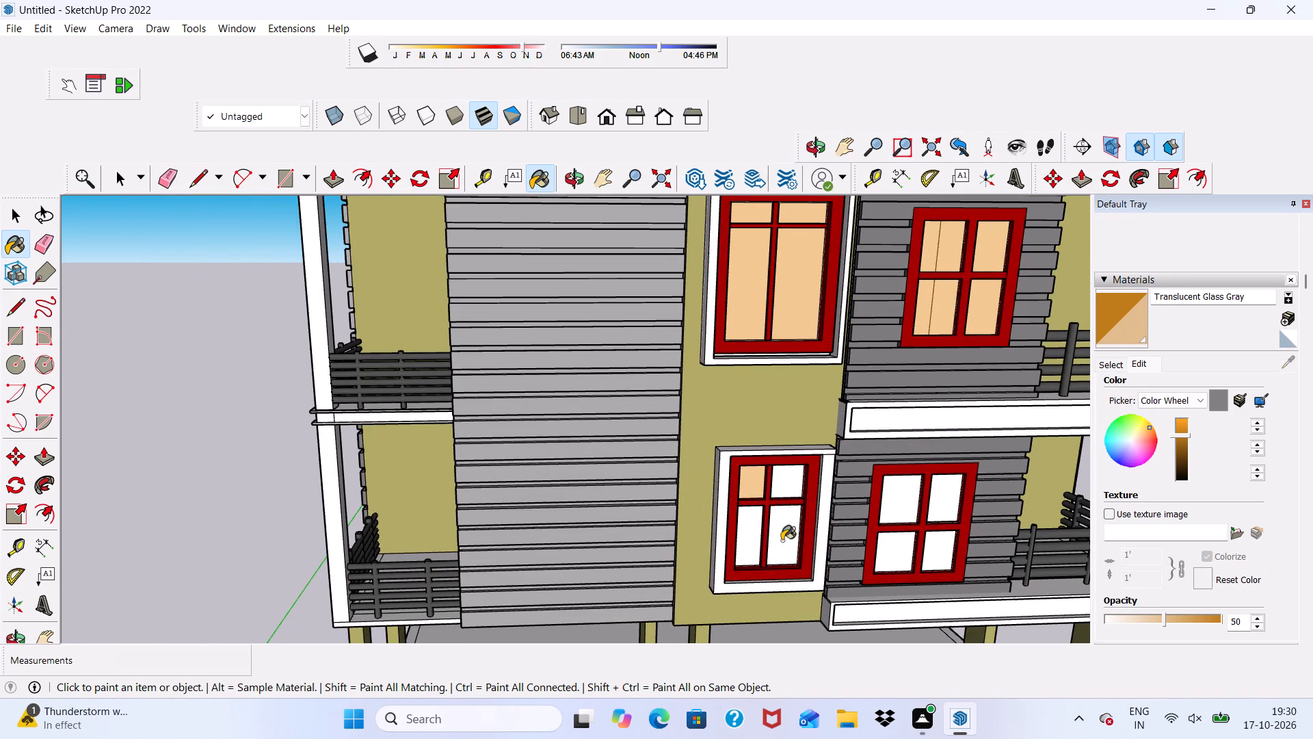
{"action": "left_click", "coordinate": [782, 541]}
{"action": "left_click", "coordinate": [780, 477]}
Paint the panes of the lowest four-pane window in the grey cladding beside the balcony with the orange-tinted glass.
{"action": "left_click", "coordinate": [905, 507]}
{"action": "left_click", "coordinate": [923, 506]}
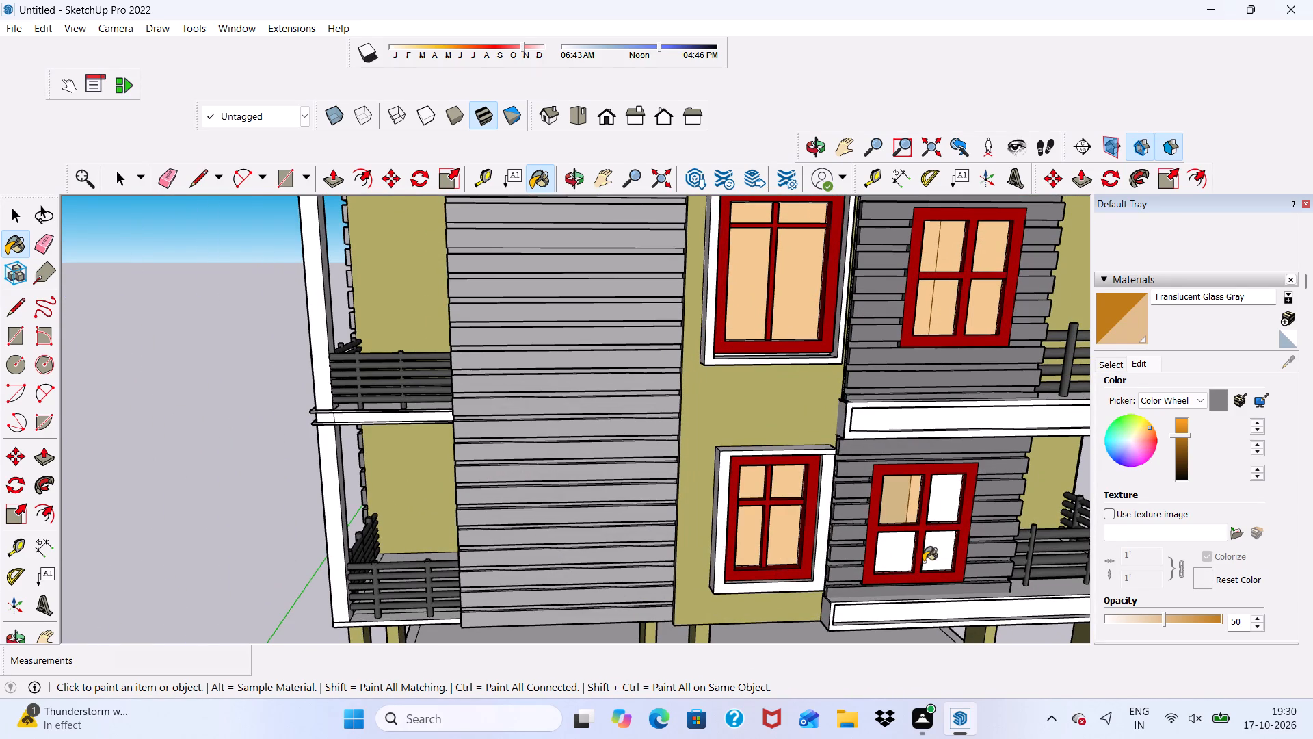
{"action": "left_click", "coordinate": [953, 507]}
{"action": "left_click", "coordinate": [916, 561]}
{"action": "left_click", "coordinate": [940, 558]}
{"action": "left_click", "coordinate": [894, 560]}
Paint the panes of the side wall's lower and middle two-pane windows and tall narrow windows with the orange-tinted glass.
{"action": "scroll", "coordinate": [896, 560], "scroll_direction": "up", "scroll_amount": 1}
{"action": "scroll", "coordinate": [680, 571], "scroll_direction": "down", "scroll_amount": 15}
{"action": "middle_click_drag", "start_coordinate": [705, 508], "coordinate": [930, 462]}
{"action": "scroll", "coordinate": [478, 493], "scroll_direction": "up", "scroll_amount": 4}
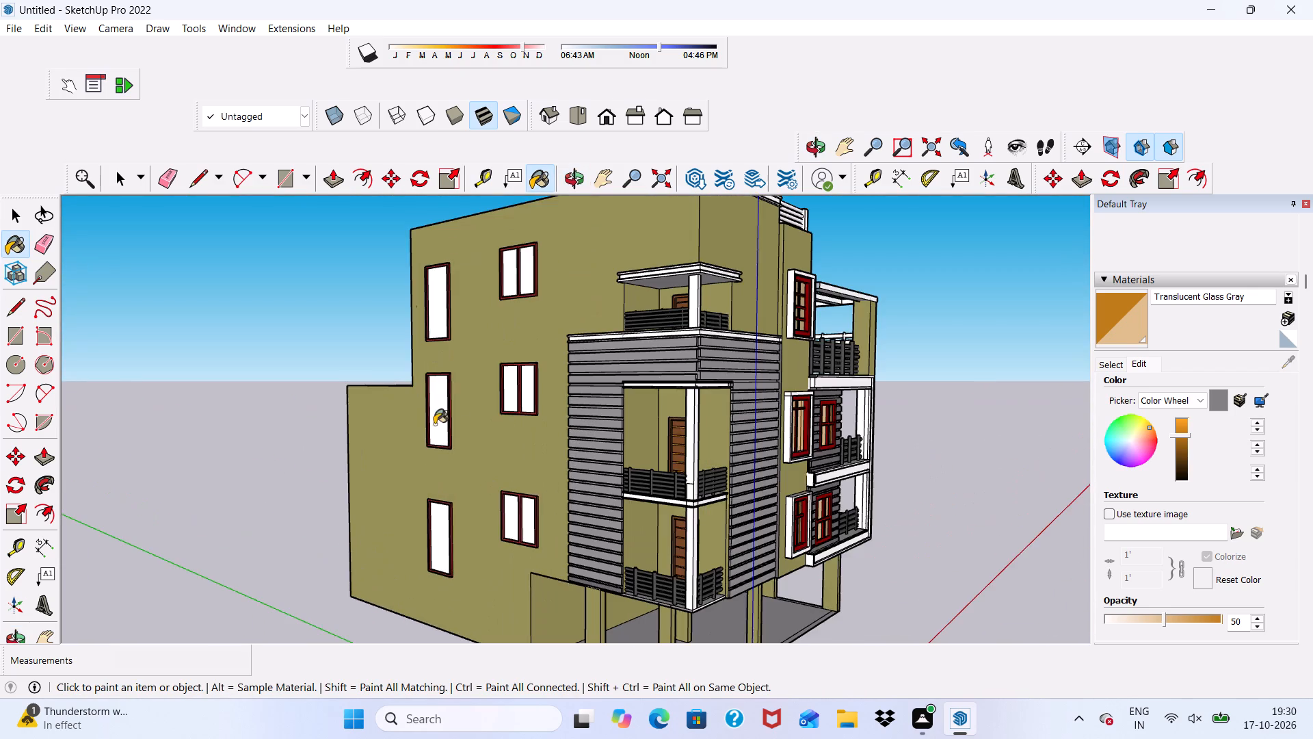
{"action": "scroll", "coordinate": [489, 497], "scroll_direction": "up", "scroll_amount": 8}
{"action": "left_click", "coordinate": [530, 516]}
{"action": "left_click", "coordinate": [566, 538]}
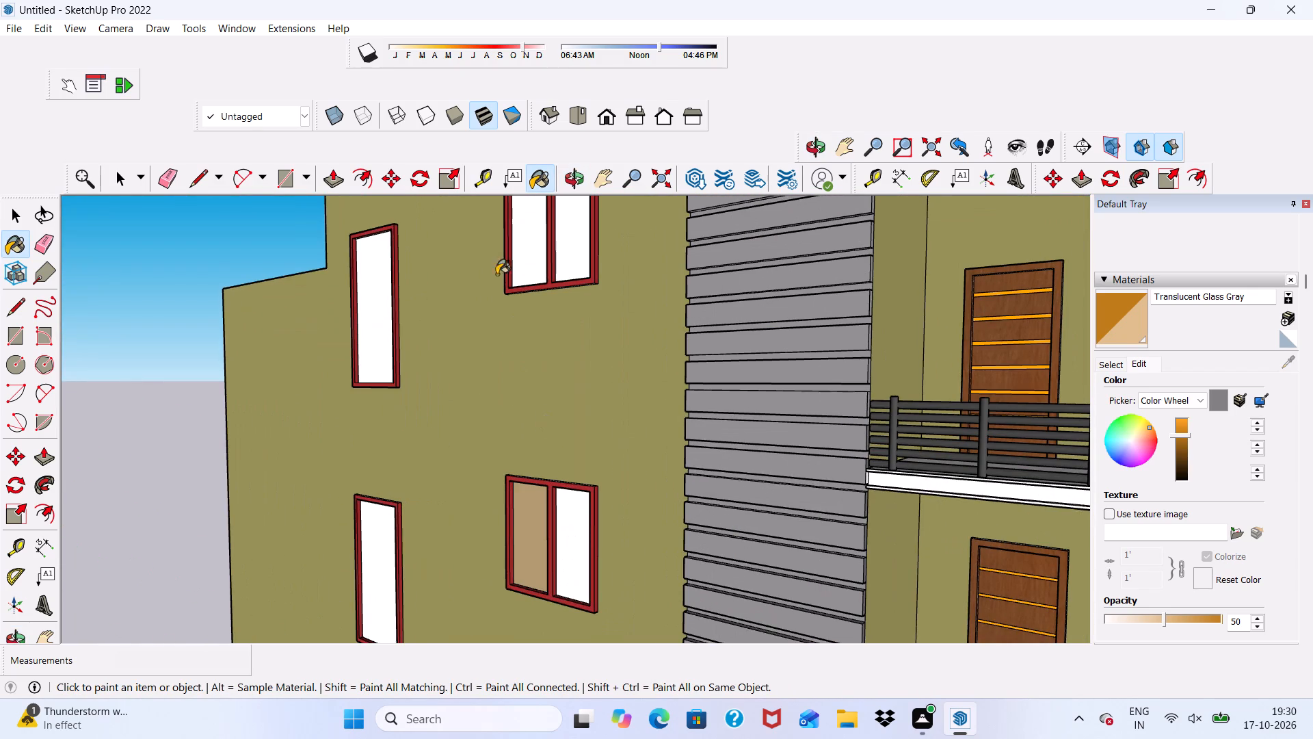
{"action": "left_click", "coordinate": [521, 238]}
{"action": "left_click", "coordinate": [570, 230]}
{"action": "scroll", "coordinate": [462, 488], "scroll_direction": "up", "scroll_amount": 1}
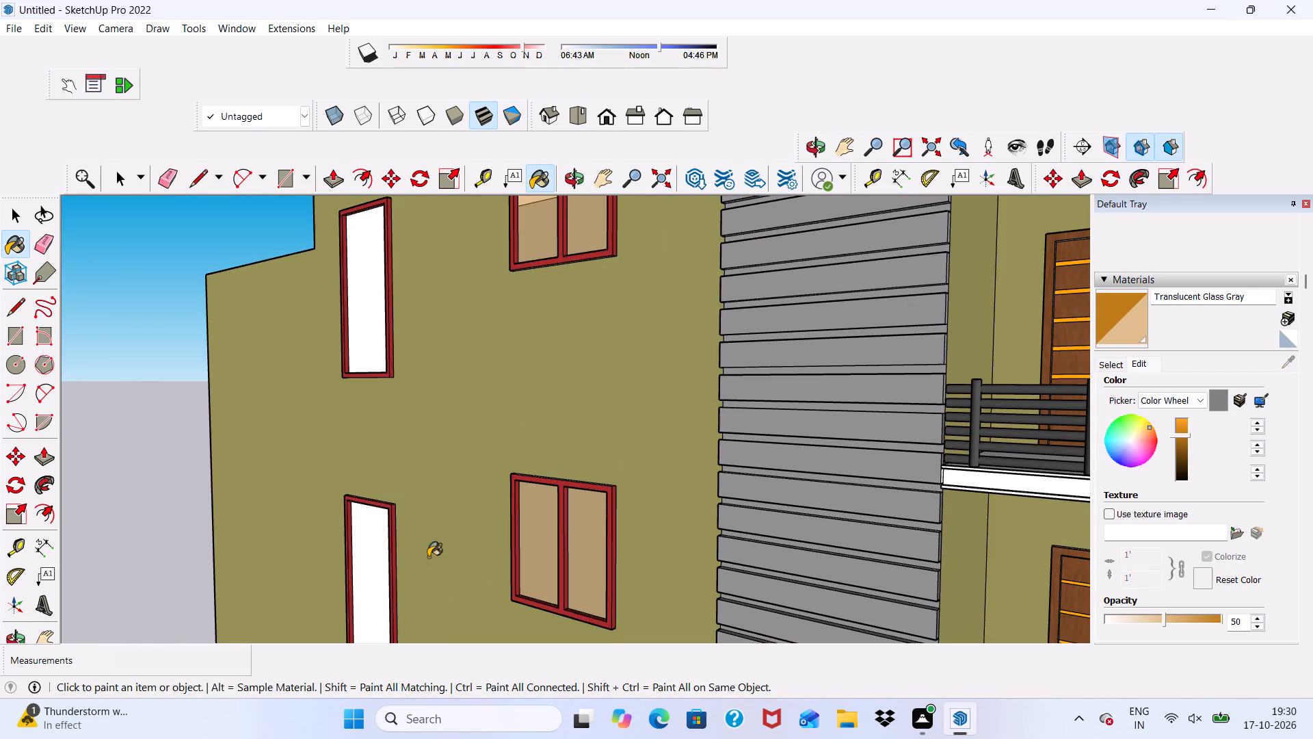
{"action": "left_click", "coordinate": [364, 568]}
{"action": "left_click", "coordinate": [354, 306]}
Paint the panes of the side wall's topmost tall narrow window and topmost two-pane window with the orange-tinted glass.
{"action": "scroll", "coordinate": [370, 322], "scroll_direction": "down", "scroll_amount": 9}
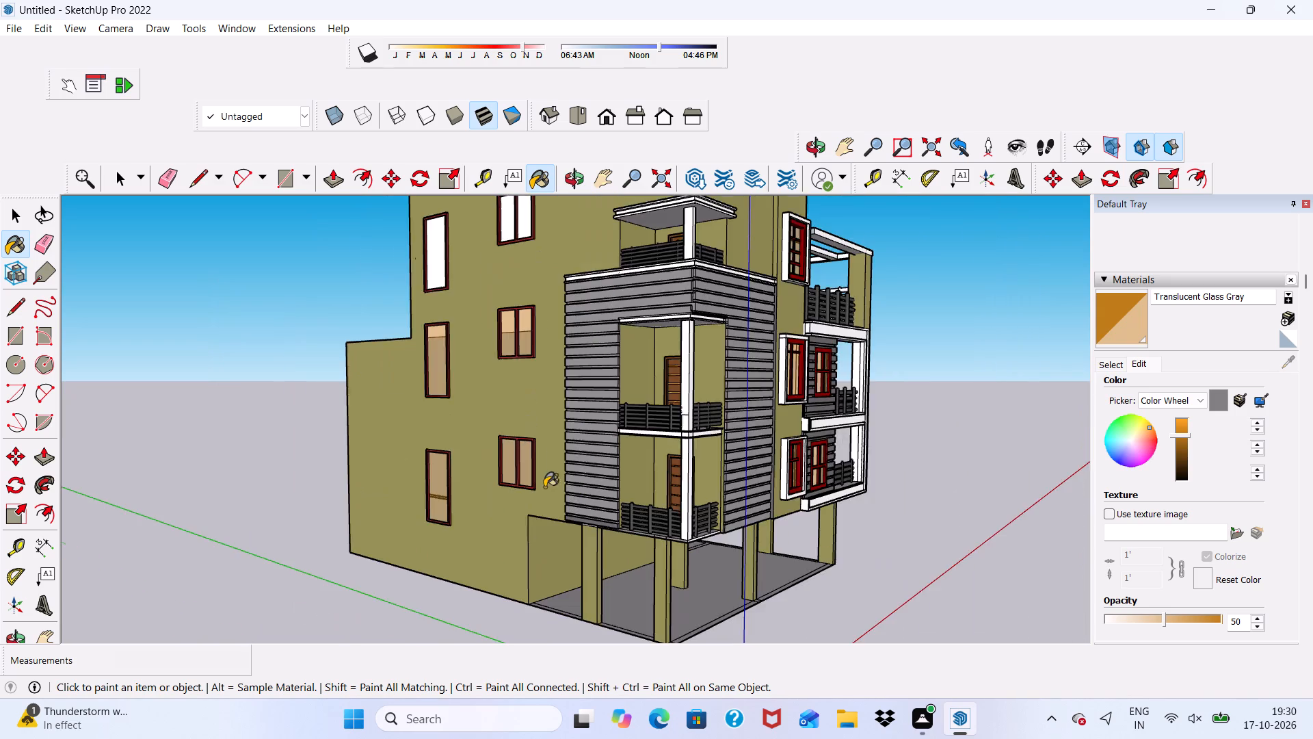
{"action": "scroll", "coordinate": [544, 487], "scroll_direction": "down", "scroll_amount": 2}
{"action": "scroll", "coordinate": [345, 231], "scroll_direction": "up", "scroll_amount": 6}
{"action": "left_click", "coordinate": [488, 276]}
{"action": "scroll", "coordinate": [621, 246], "scroll_direction": "up", "scroll_amount": 4}
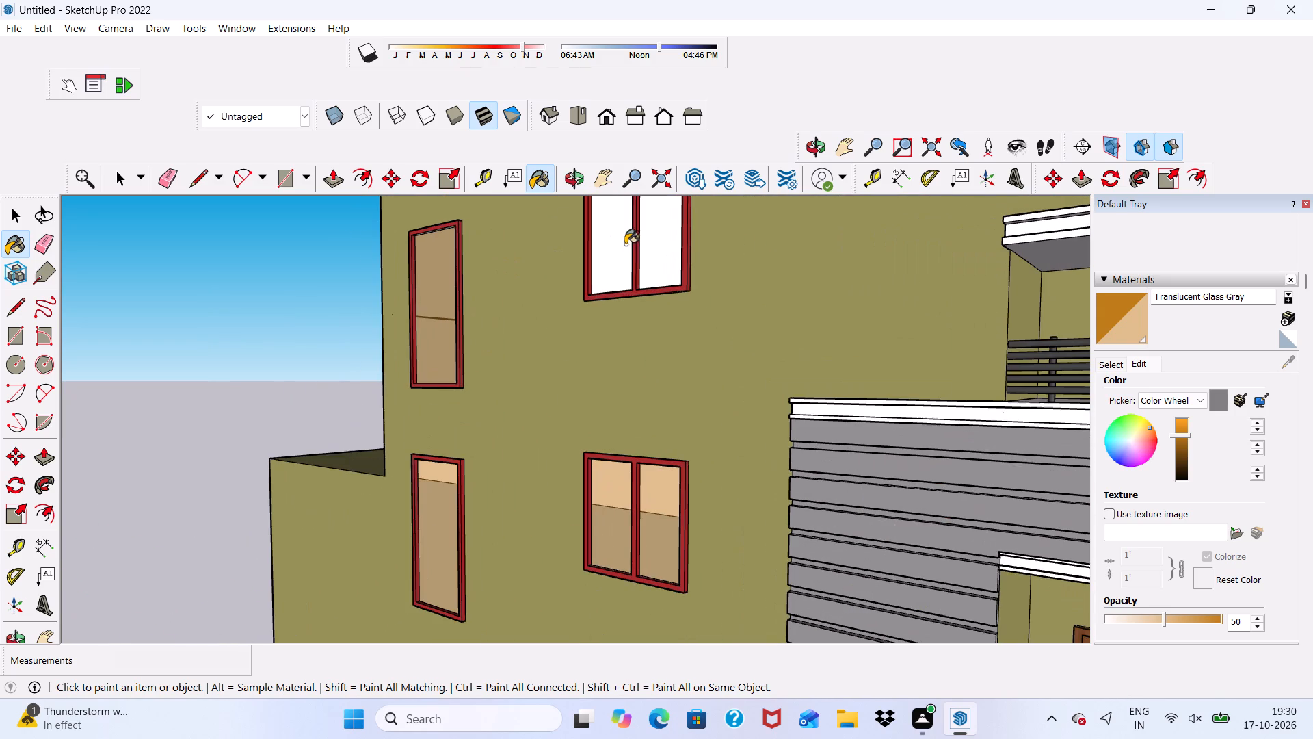
{"action": "left_click", "coordinate": [619, 242]}
{"action": "left_click", "coordinate": [652, 239]}
Examine the glazed windows and the building's exterior from the side wall round to the front.
{"action": "scroll", "coordinate": [608, 273], "scroll_direction": "down", "scroll_amount": 9}
{"action": "middle_click_drag", "start_coordinate": [509, 426], "coordinate": [718, 397]}
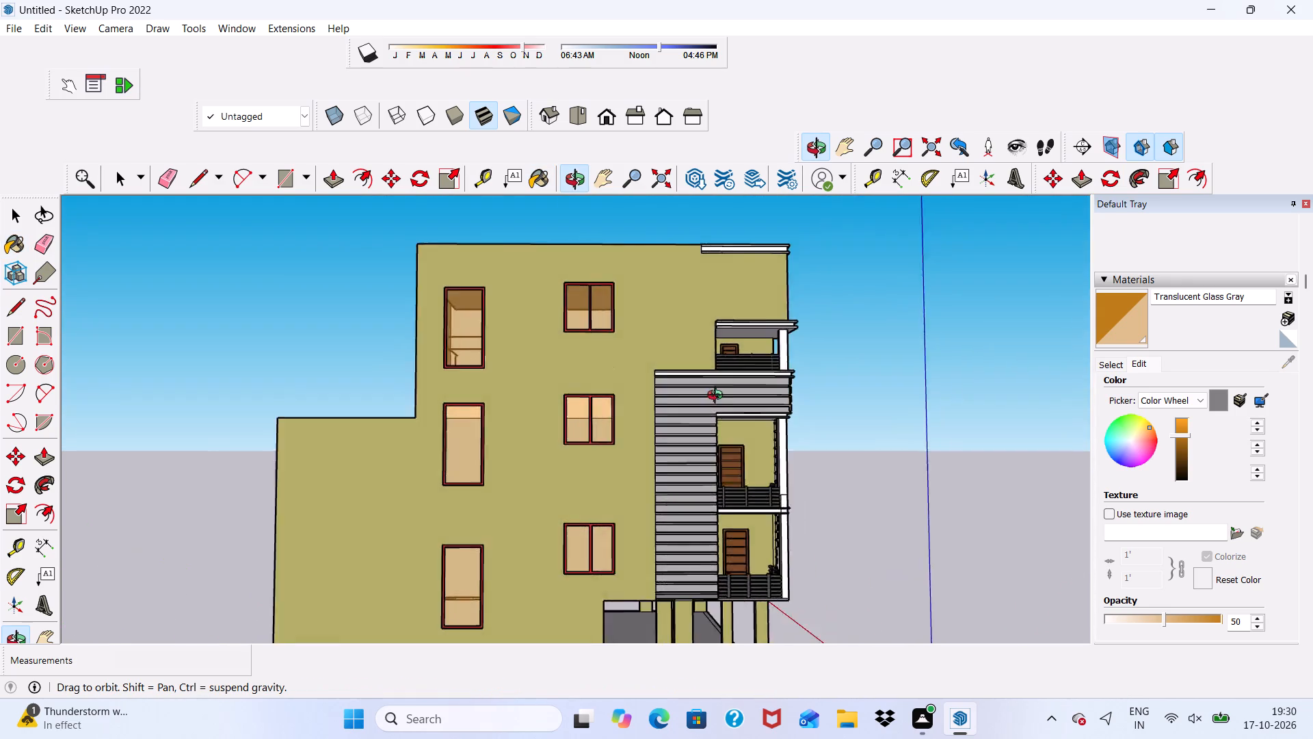
{"action": "middle_click_drag", "start_coordinate": [718, 397], "coordinate": [540, 465]}
{"action": "scroll", "coordinate": [553, 387], "scroll_direction": "up", "scroll_amount": 1}
{"action": "scroll", "coordinate": [572, 291], "scroll_direction": "down", "scroll_amount": 5}
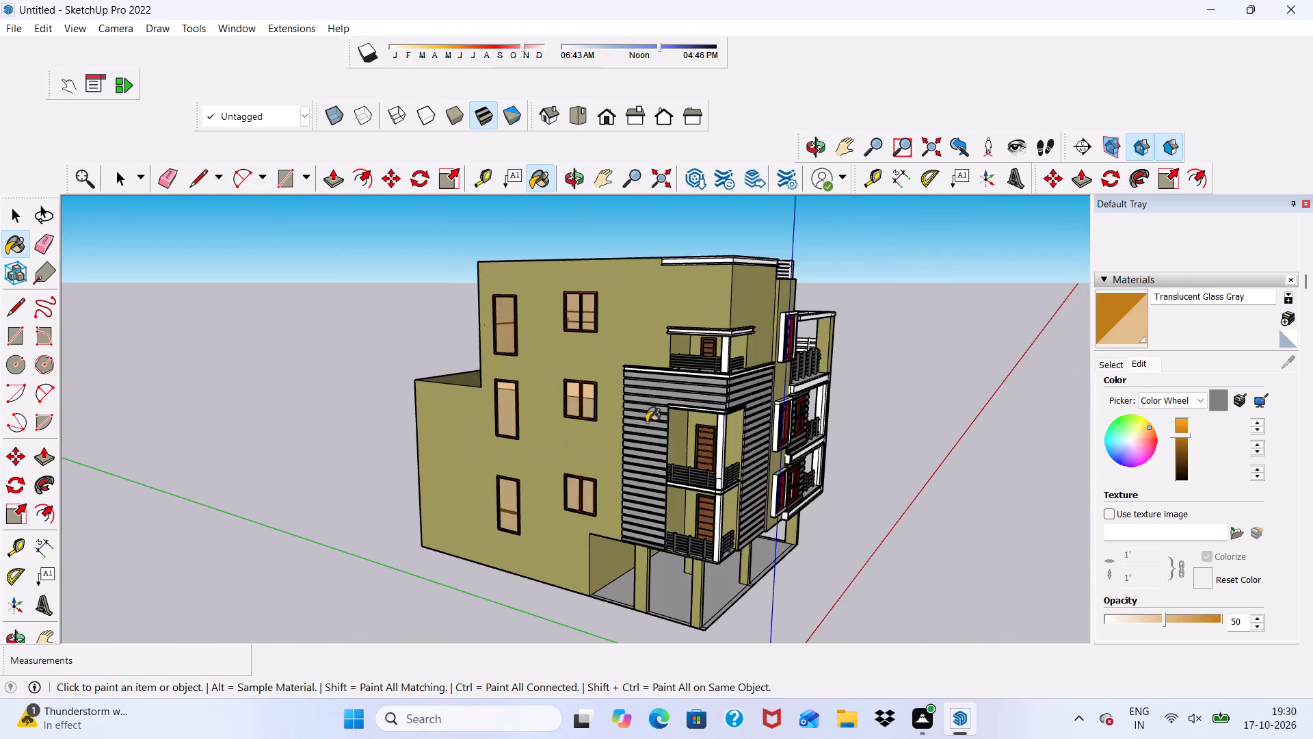
{"action": "scroll", "coordinate": [698, 526], "scroll_direction": "up", "scroll_amount": 5}
{"action": "middle_click_drag", "start_coordinate": [698, 517], "coordinate": [502, 540]}
{"action": "scroll", "coordinate": [533, 475], "scroll_direction": "up", "scroll_amount": 3}
{"action": "scroll", "coordinate": [537, 456], "scroll_direction": "down", "scroll_amount": 2}
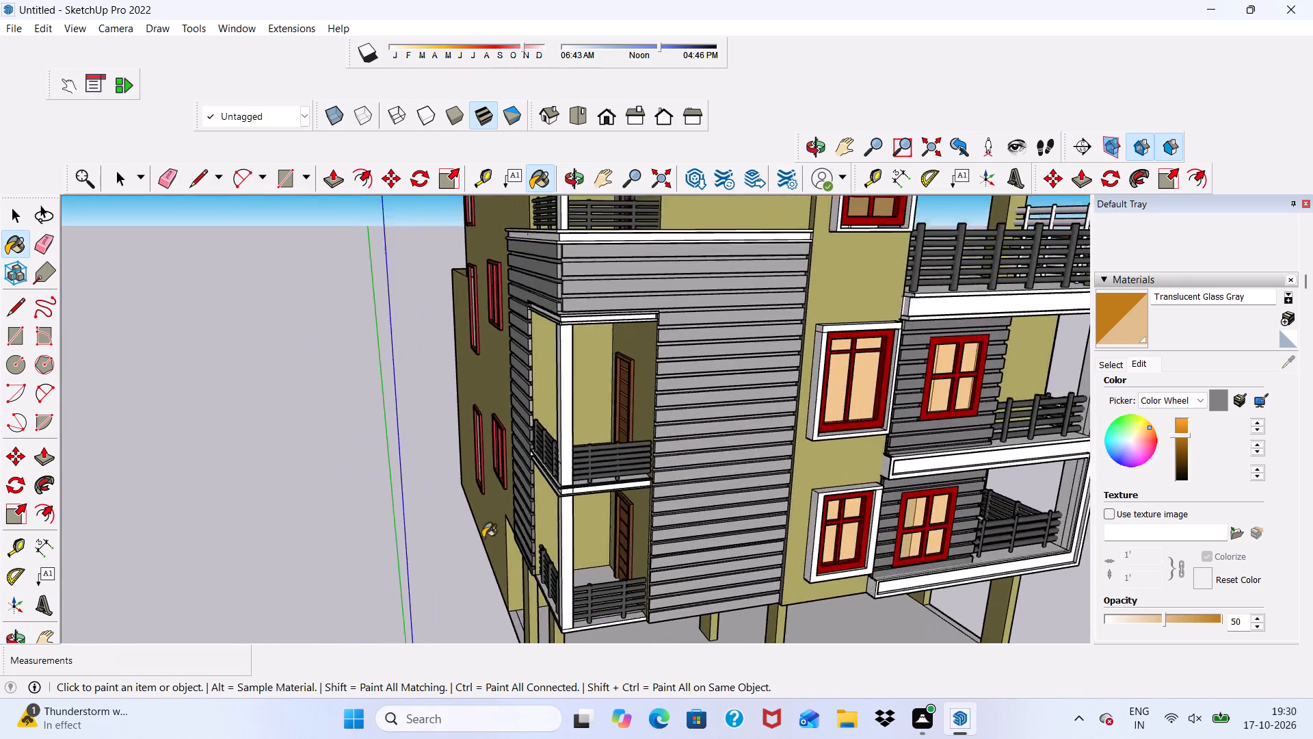
Paint the white horizontal bars in the roof parapet opening above the topmost front window with 0137_Black from the Colors-Named materials.
{"action": "scroll", "coordinate": [483, 538], "scroll_direction": "down", "scroll_amount": 7}
{"action": "scroll", "coordinate": [587, 359], "scroll_direction": "up", "scroll_amount": 5}
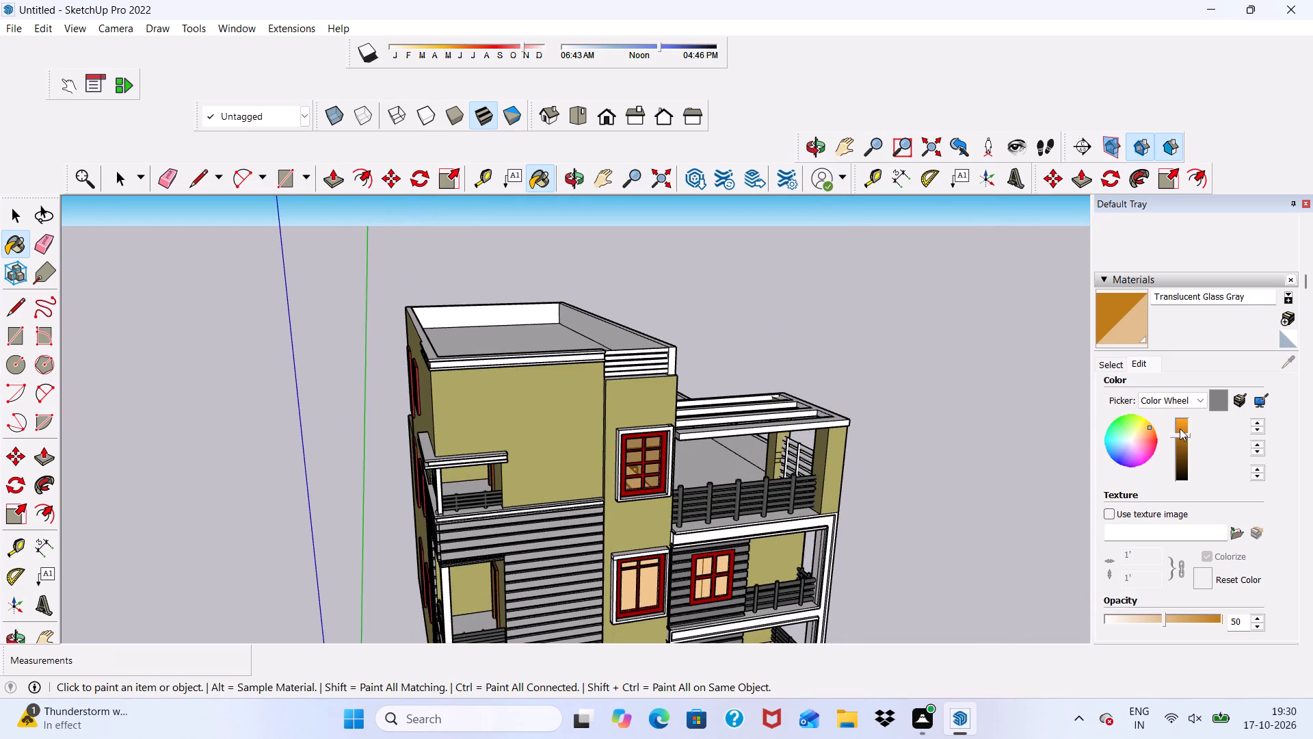
{"action": "left_click", "coordinate": [1113, 364]}
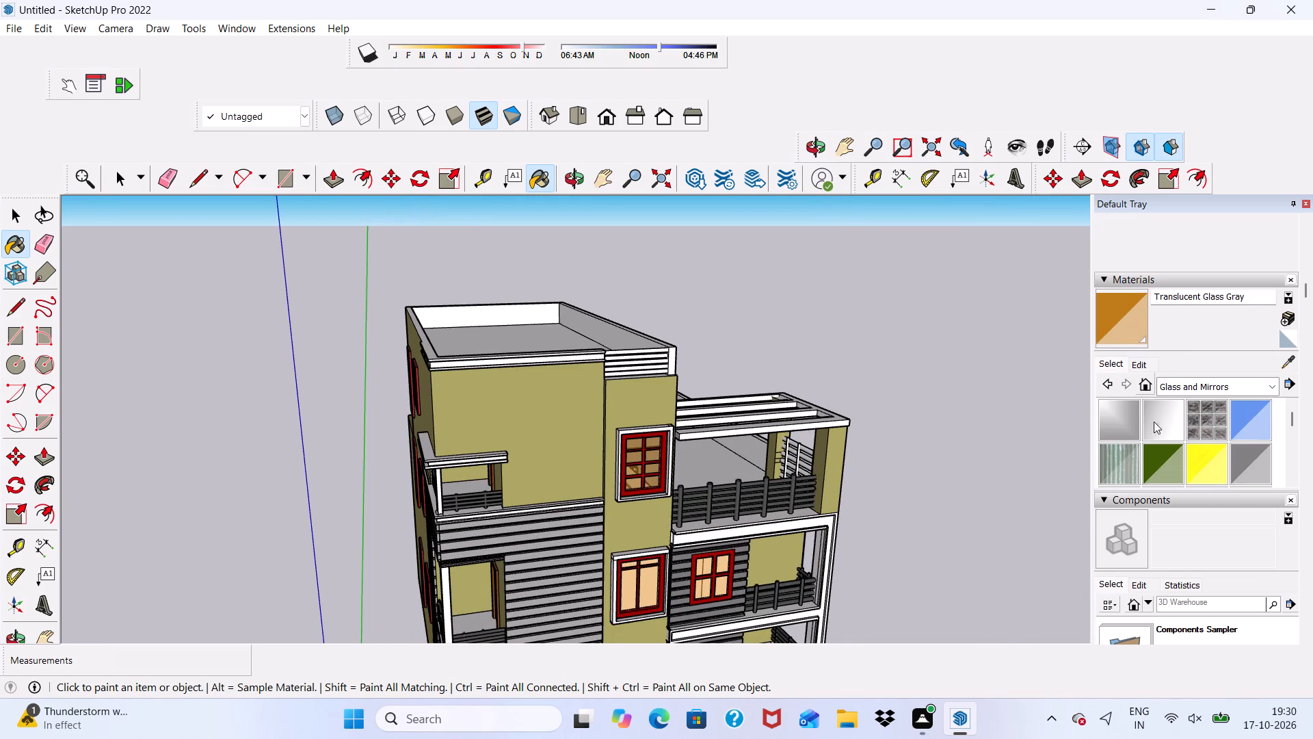
{"action": "scroll", "coordinate": [1154, 421], "scroll_direction": "down", "scroll_amount": 1}
{"action": "scroll", "coordinate": [1154, 428], "scroll_direction": "up", "scroll_amount": 2}
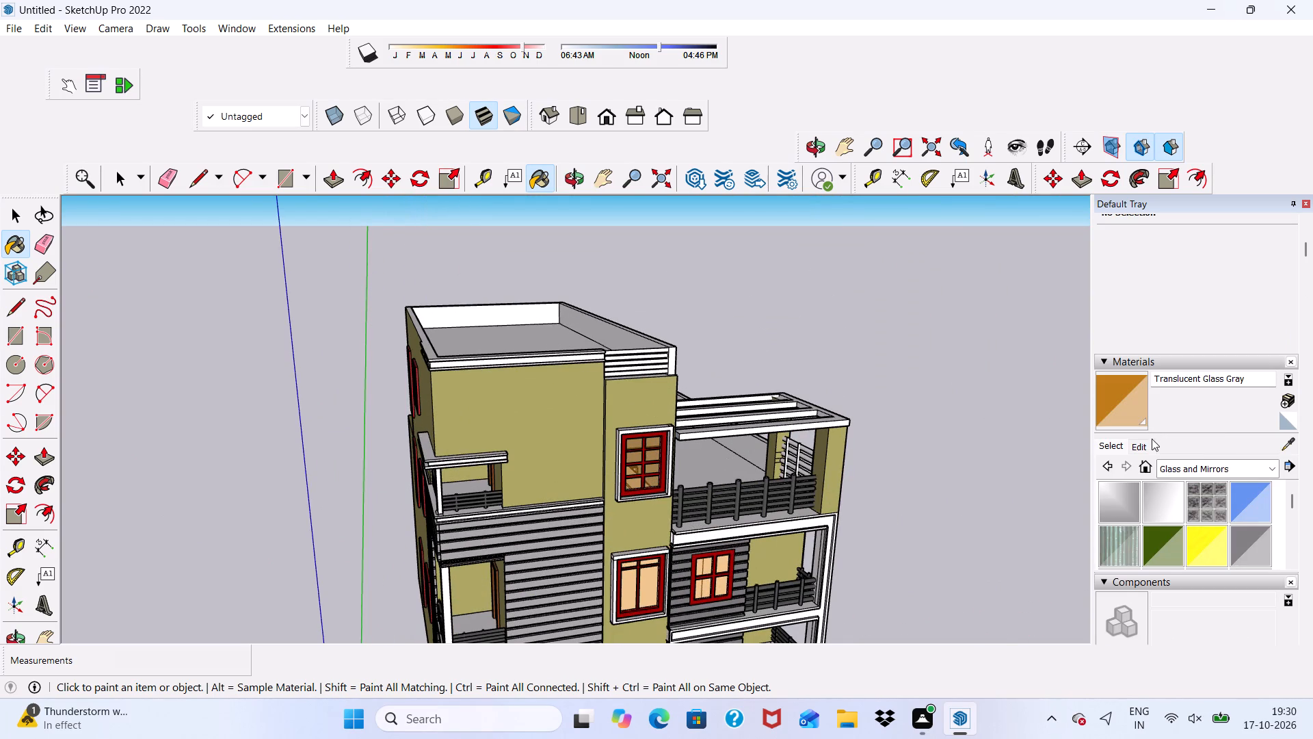
{"action": "left_click", "coordinate": [1271, 465]}
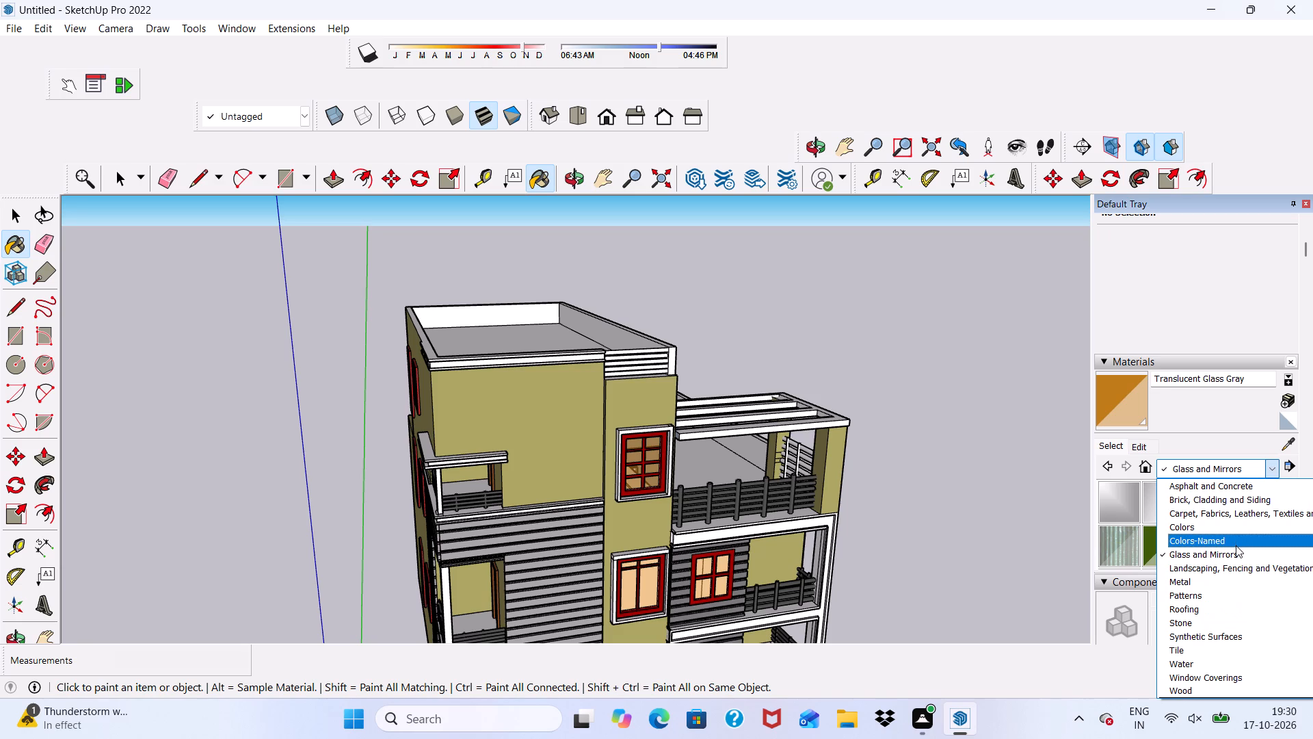
{"action": "left_click", "coordinate": [1236, 545]}
{"action": "scroll", "coordinate": [1234, 539], "scroll_direction": "down", "scroll_amount": 12}
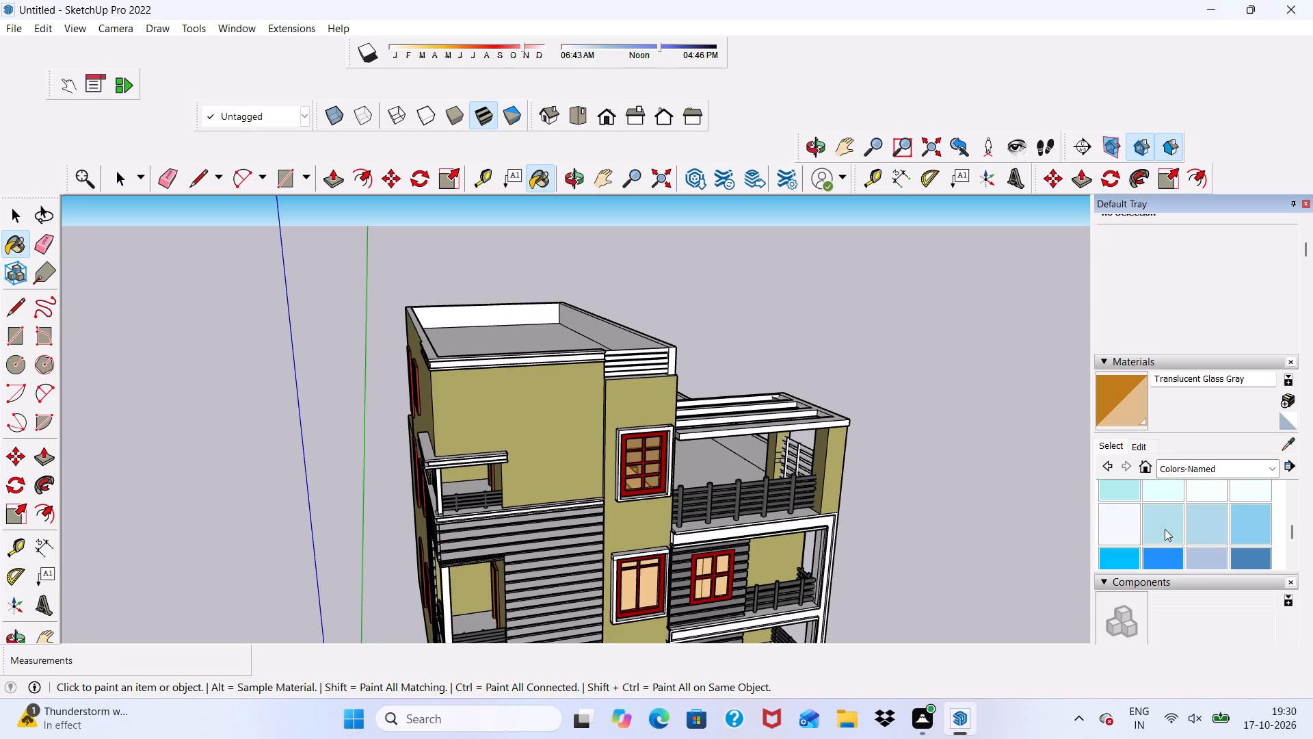
{"action": "scroll", "coordinate": [1165, 530], "scroll_direction": "down", "scroll_amount": 9}
{"action": "scroll", "coordinate": [1157, 519], "scroll_direction": "up", "scroll_amount": 1}
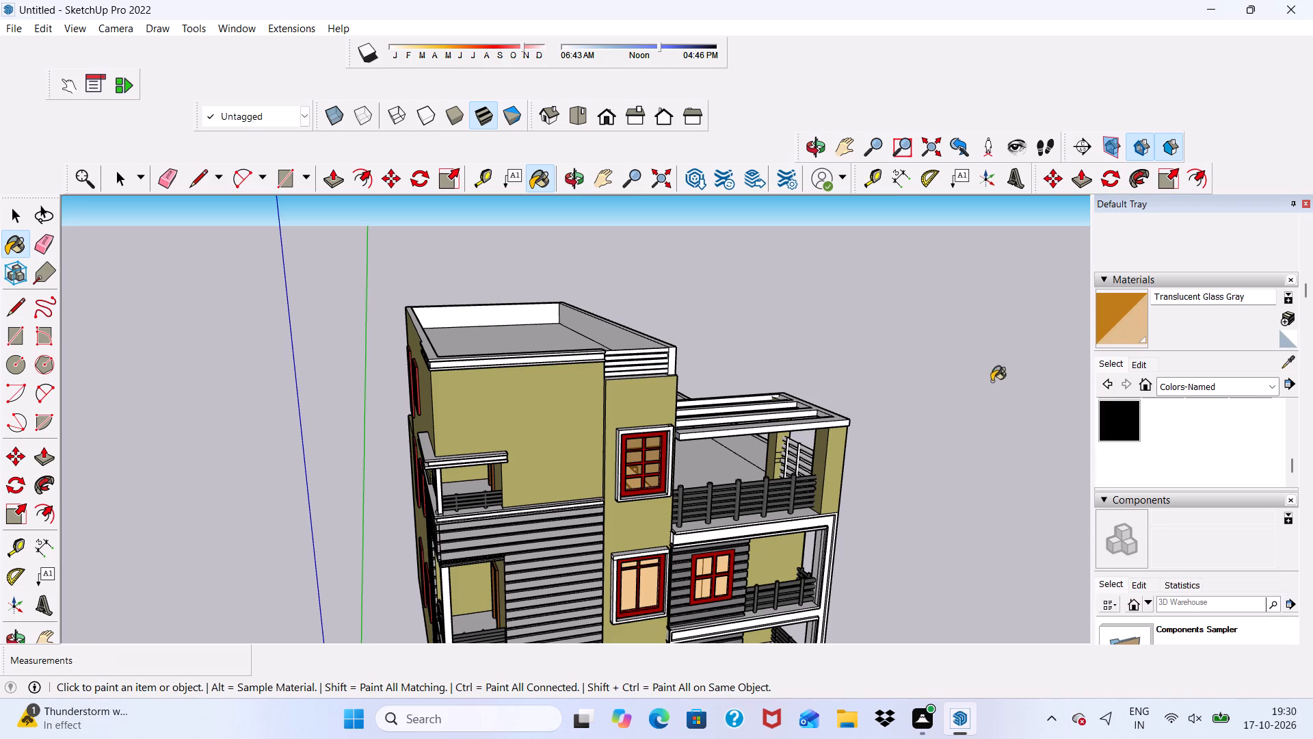
{"action": "left_click", "coordinate": [1115, 419]}
{"action": "scroll", "coordinate": [922, 389], "scroll_direction": "up", "scroll_amount": 3}
{"action": "scroll", "coordinate": [525, 356], "scroll_direction": "up", "scroll_amount": 3}
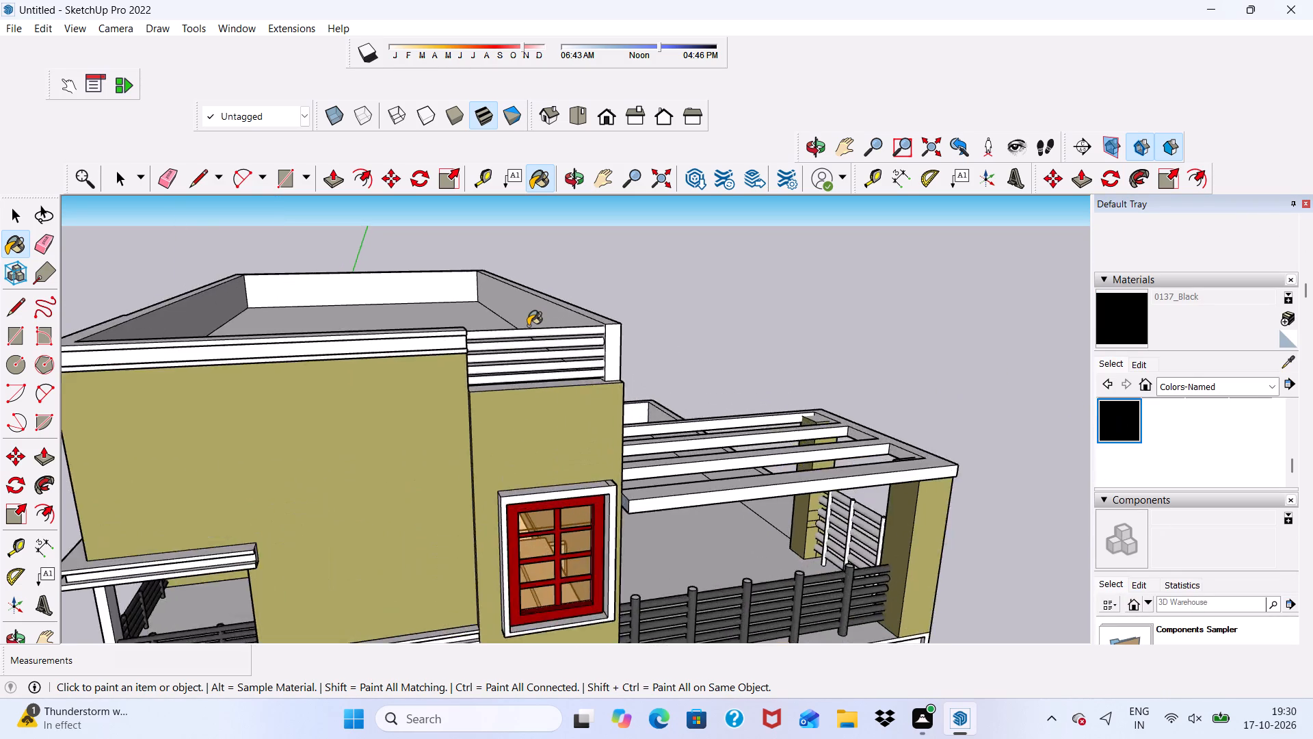
{"action": "scroll", "coordinate": [528, 326], "scroll_direction": "up", "scroll_amount": 11}
{"action": "scroll", "coordinate": [508, 391], "scroll_direction": "down", "scroll_amount": 4}
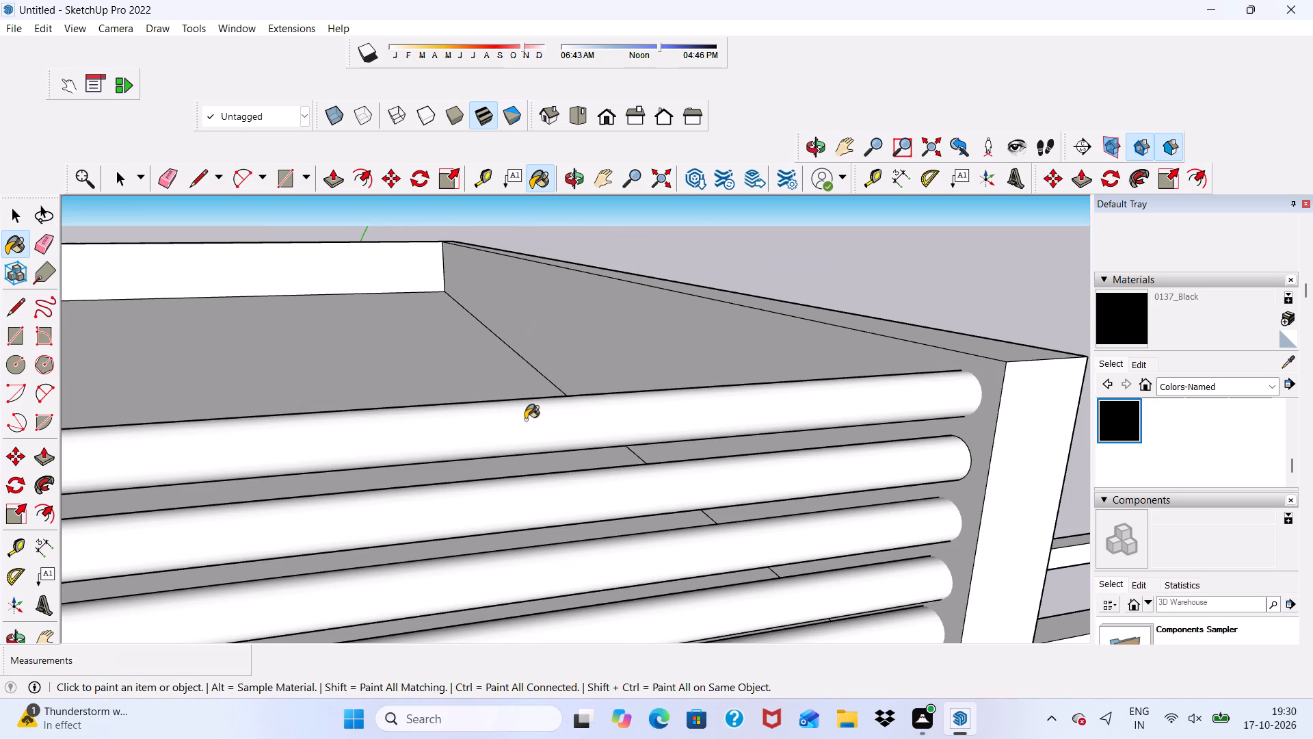
{"action": "left_click", "coordinate": [525, 419]}
{"action": "left_click", "coordinate": [518, 478]}
{"action": "left_click", "coordinate": [522, 567]}
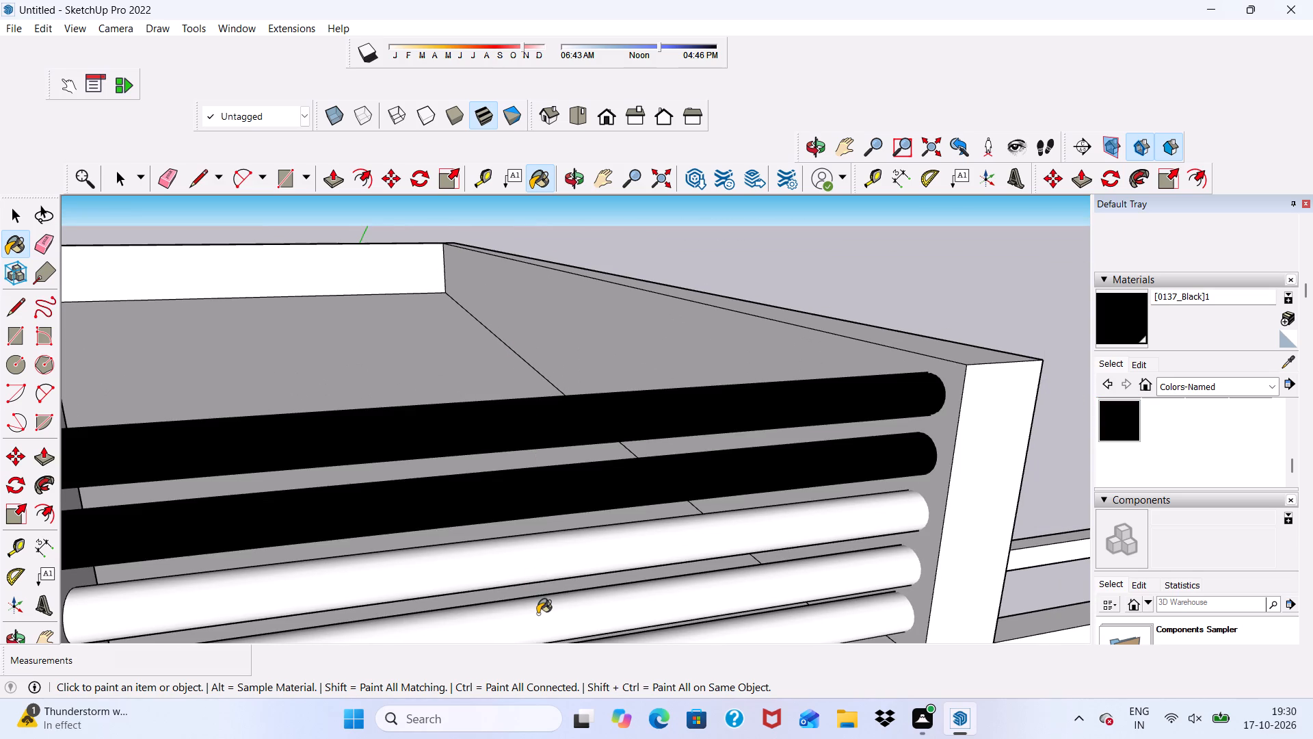
{"action": "left_click", "coordinate": [538, 614]}
{"action": "scroll", "coordinate": [589, 453], "scroll_direction": "down", "scroll_amount": 5}
{"action": "left_click", "coordinate": [617, 569]}
{"action": "scroll", "coordinate": [576, 396], "scroll_direction": "down", "scroll_amount": 5}
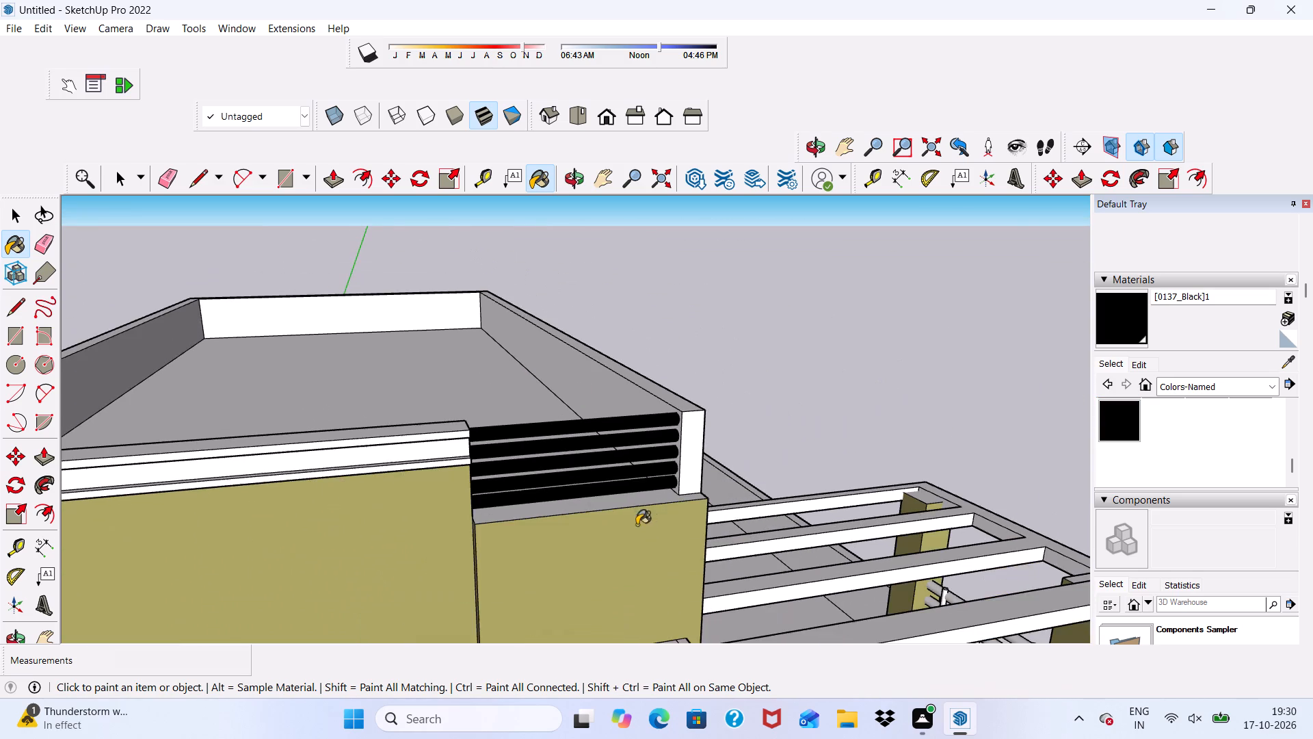
Examine the parapet bars and the building's exterior from the roof, the side wall and below for remaining unpainted parts.
{"action": "middle_click_drag", "start_coordinate": [600, 528], "coordinate": [413, 536]}
{"action": "scroll", "coordinate": [519, 485], "scroll_direction": "up", "scroll_amount": 2}
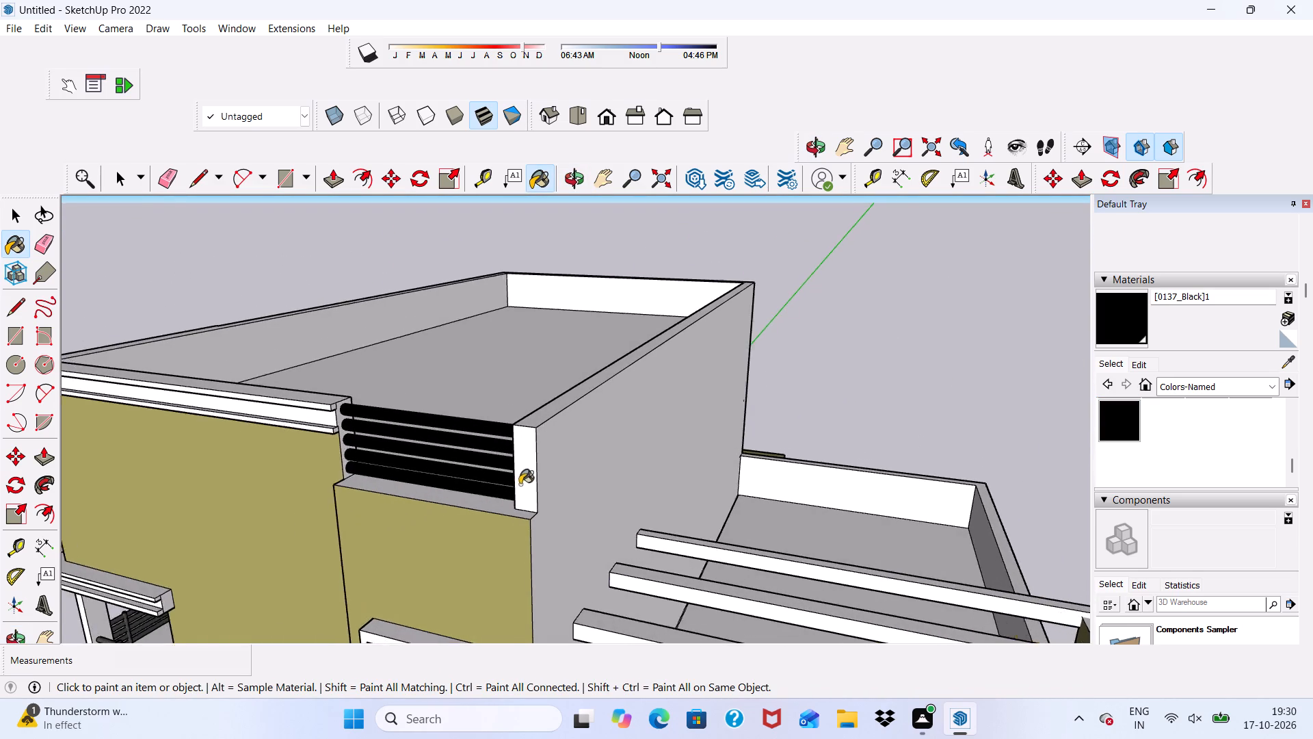
{"action": "scroll", "coordinate": [520, 484], "scroll_direction": "up", "scroll_amount": 1}
{"action": "scroll", "coordinate": [289, 426], "scroll_direction": "down", "scroll_amount": 3}
{"action": "middle_click_drag", "start_coordinate": [377, 458], "coordinate": [545, 398]}
{"action": "key", "text": "space"}
{"action": "scroll", "coordinate": [545, 398], "scroll_direction": "up", "scroll_amount": 1}
{"action": "scroll", "coordinate": [546, 398], "scroll_direction": "down", "scroll_amount": 5}
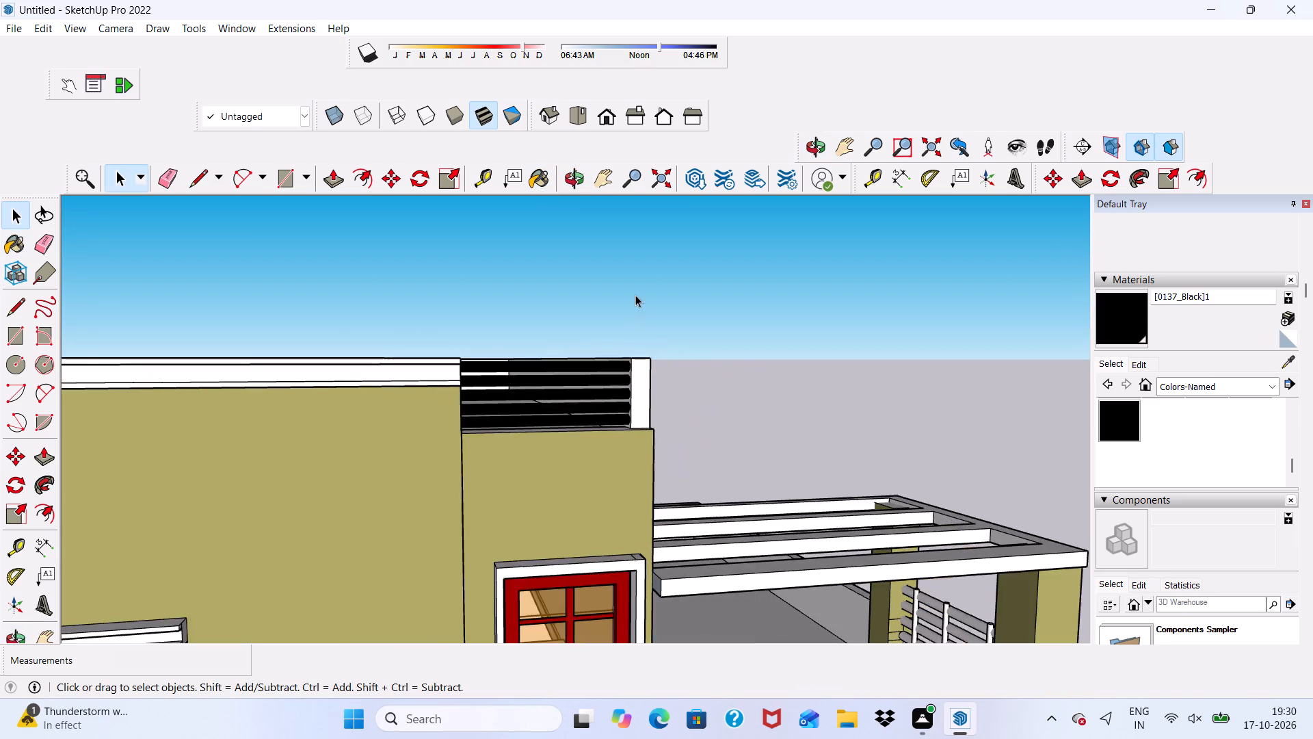
{"action": "scroll", "coordinate": [635, 295], "scroll_direction": "down", "scroll_amount": 8}
{"action": "scroll", "coordinate": [622, 461], "scroll_direction": "up", "scroll_amount": 1}
{"action": "middle_click_drag", "start_coordinate": [622, 461], "coordinate": [487, 474]}
{"action": "middle_click_drag", "start_coordinate": [741, 389], "coordinate": [1030, 339]}
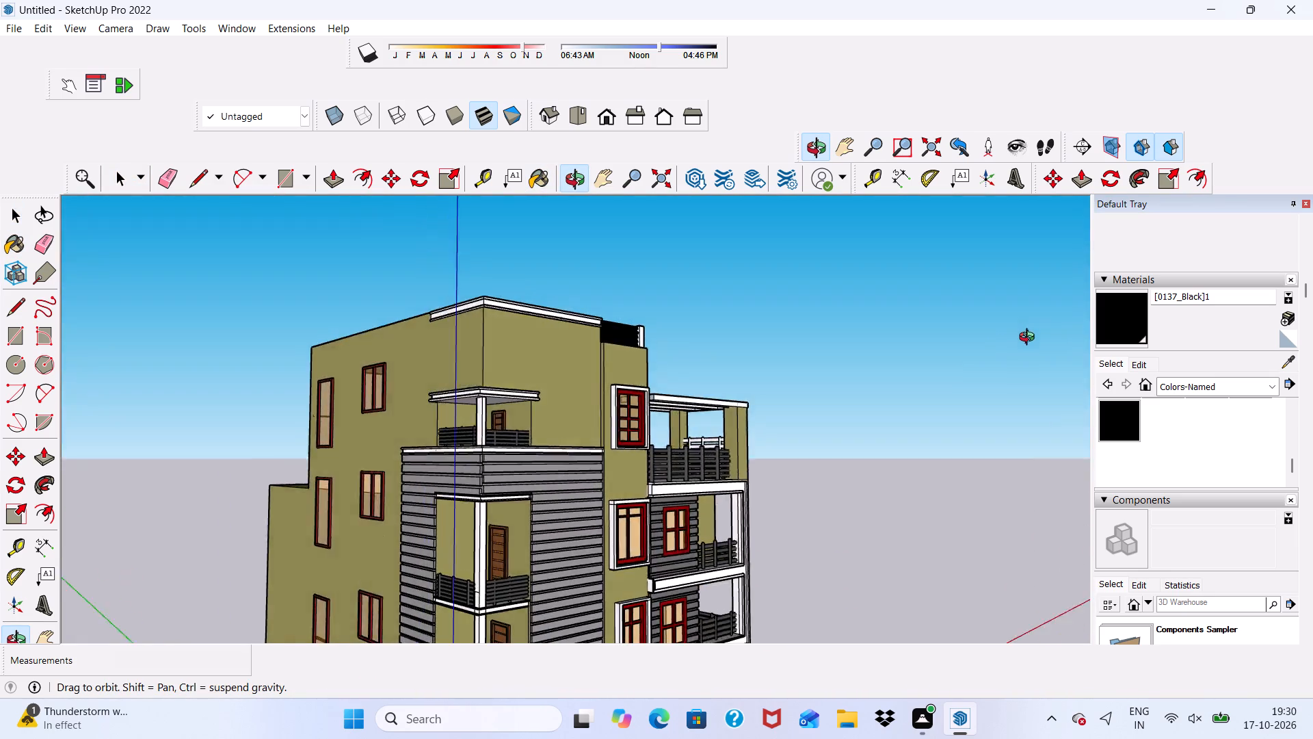
{"action": "middle_click_drag", "start_coordinate": [1030, 339], "coordinate": [1016, 445]}
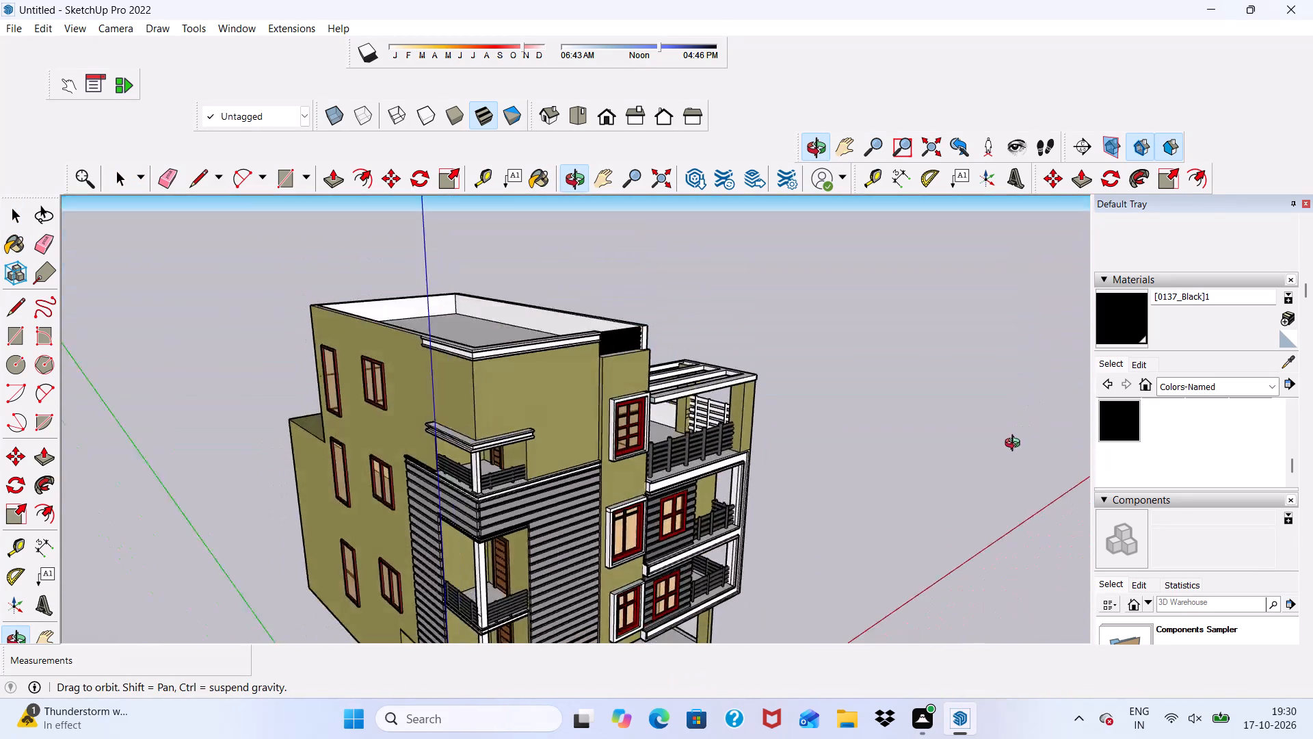
{"action": "middle_click_drag", "start_coordinate": [1016, 445], "coordinate": [917, 184]}
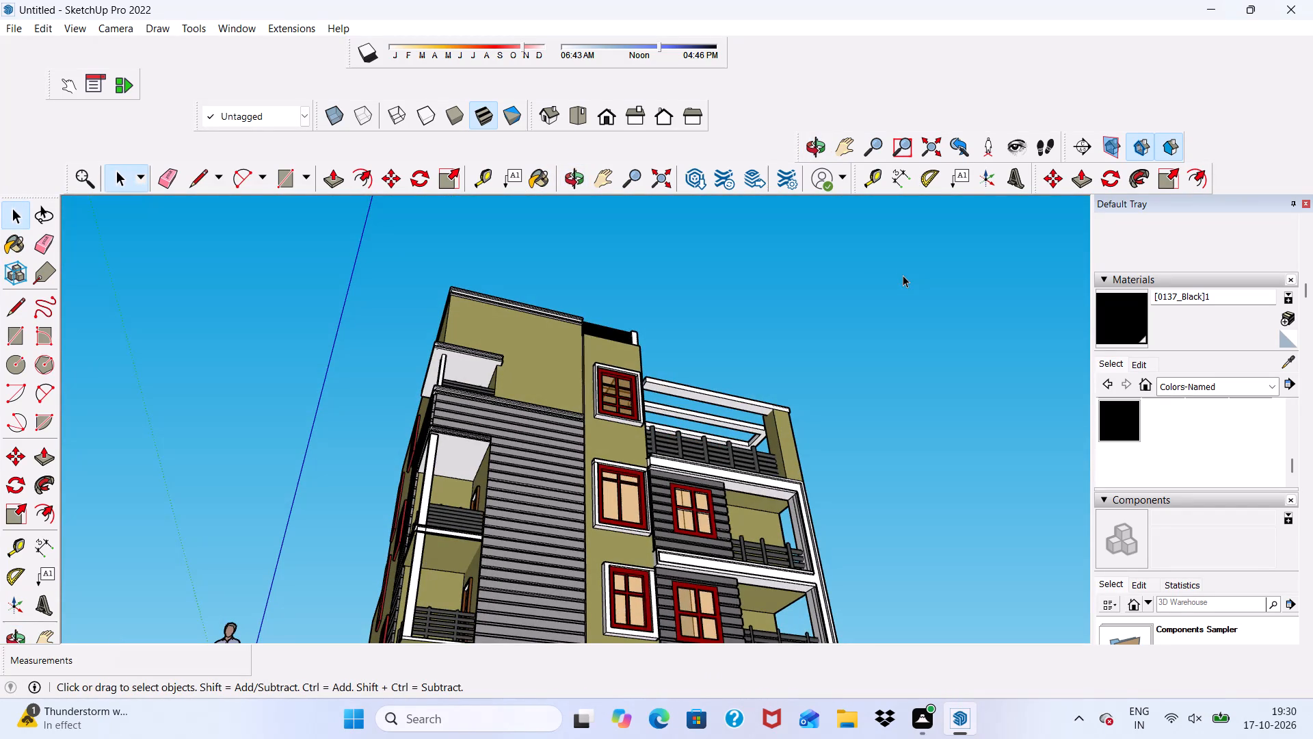
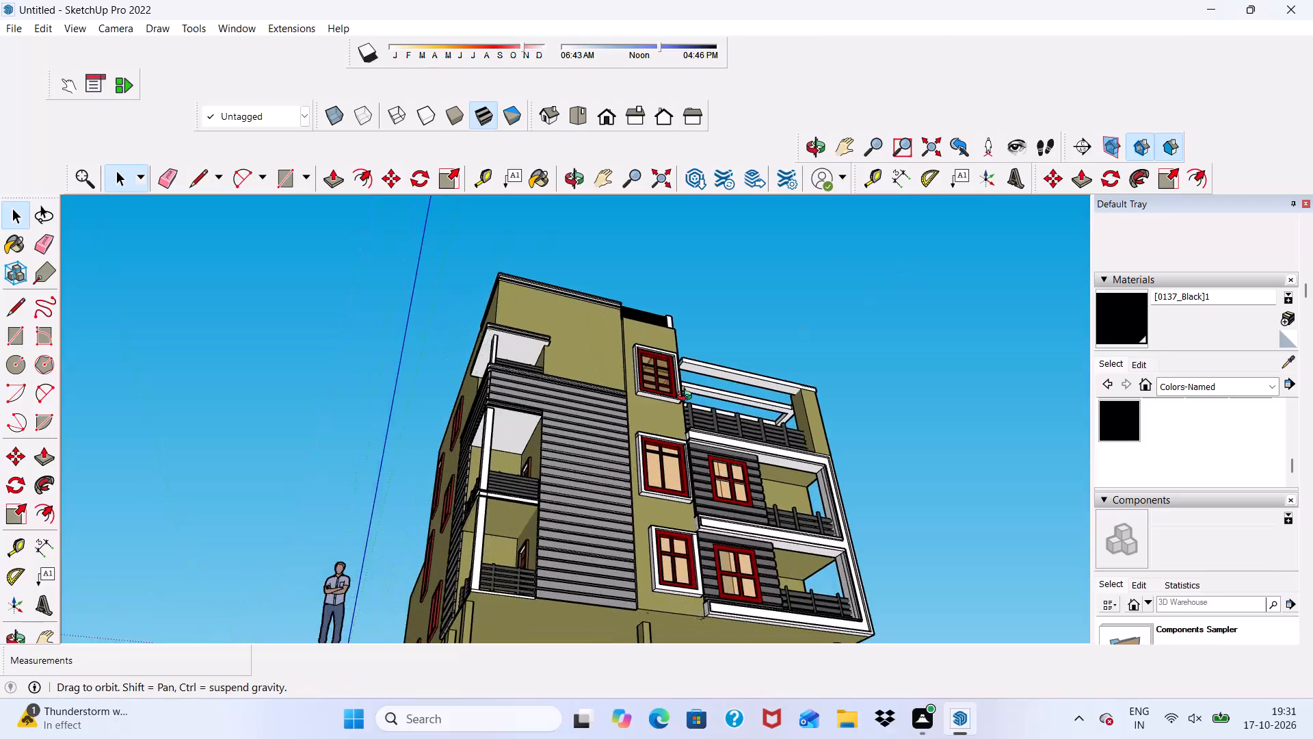
Examine the front facade's upper floors, roof parapet and balconies for remaining unpainted parts.
{"action": "scroll", "coordinate": [617, 619], "scroll_direction": "down", "scroll_amount": 1}
{"action": "middle_click_drag", "start_coordinate": [615, 619], "coordinate": [617, 619]}
{"action": "scroll", "coordinate": [576, 473], "scroll_direction": "up", "scroll_amount": 4}
{"action": "scroll", "coordinate": [583, 352], "scroll_direction": "up", "scroll_amount": 4}
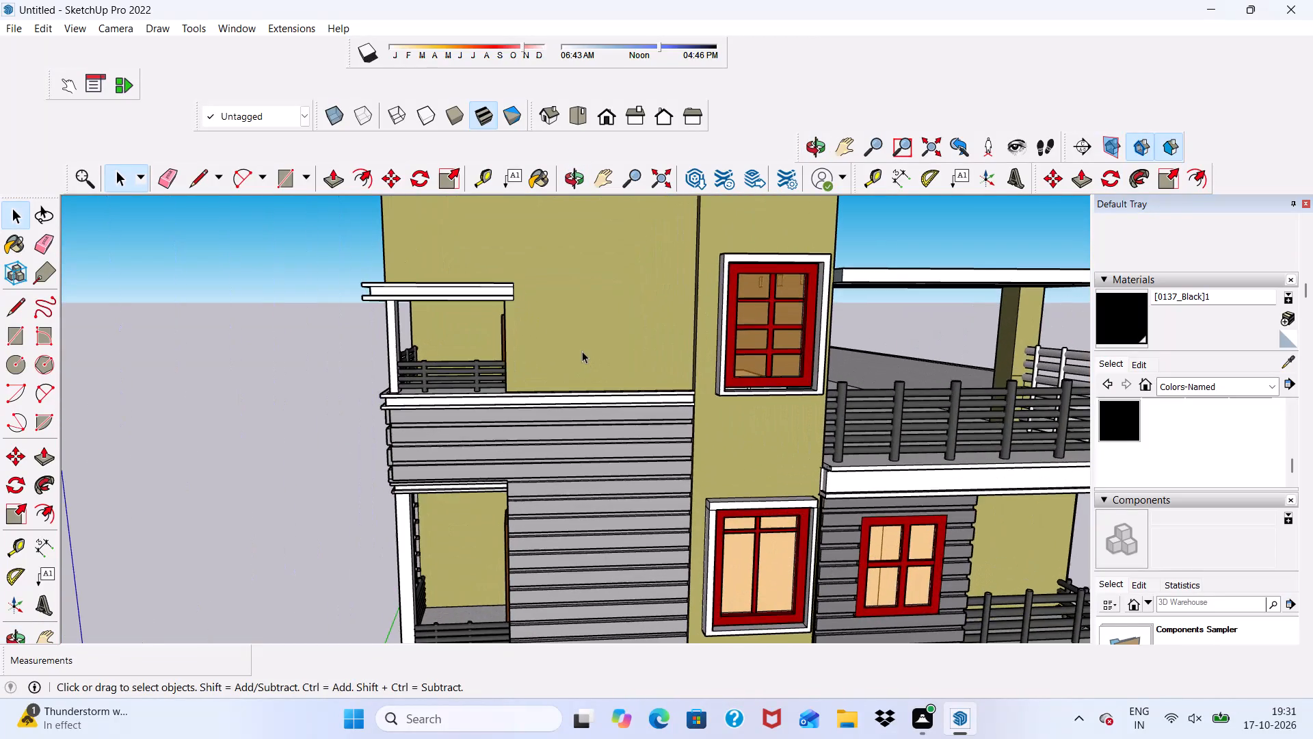
{"action": "scroll", "coordinate": [580, 356], "scroll_direction": "down", "scroll_amount": 5}
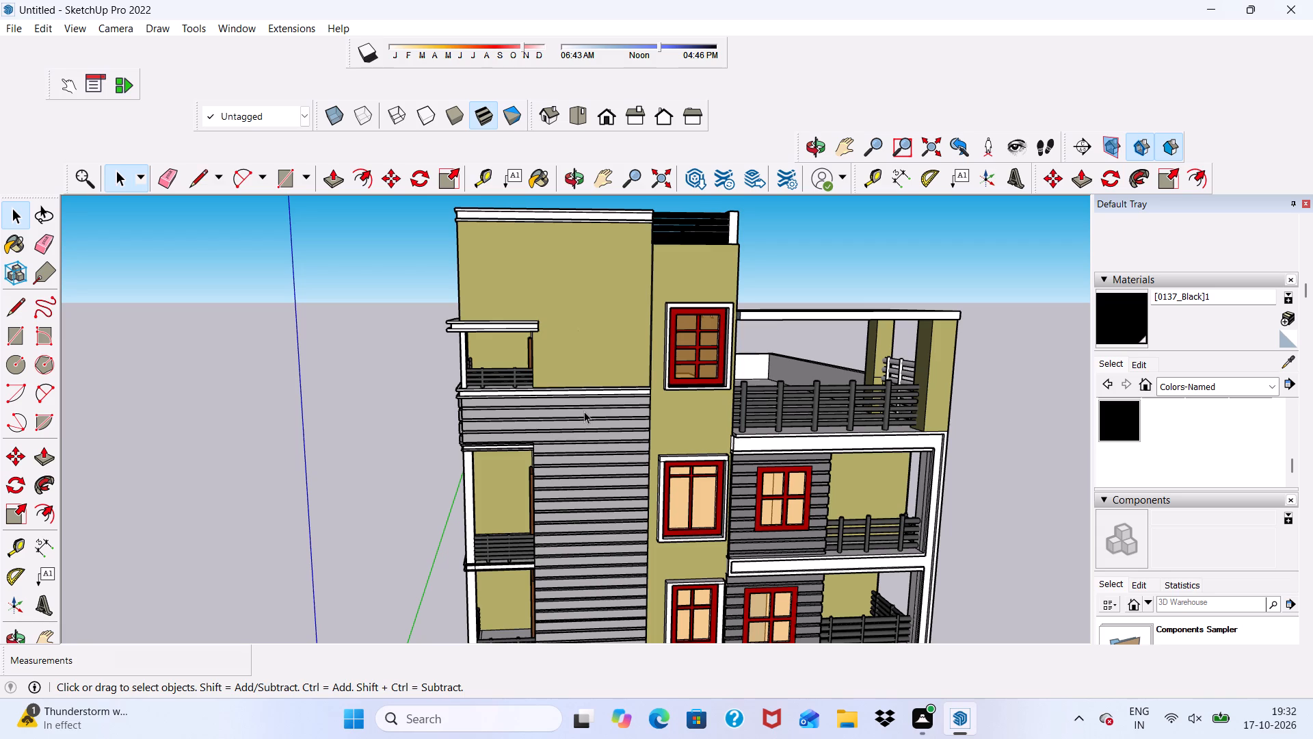
{"action": "scroll", "coordinate": [586, 419], "scroll_direction": "down", "scroll_amount": 5}
{"action": "scroll", "coordinate": [626, 433], "scroll_direction": "up", "scroll_amount": 7}
{"action": "scroll", "coordinate": [659, 422], "scroll_direction": "down", "scroll_amount": 7}
{"action": "scroll", "coordinate": [748, 473], "scroll_direction": "up", "scroll_amount": 1}
{"action": "middle_click_drag", "start_coordinate": [749, 474], "coordinate": [761, 433]}
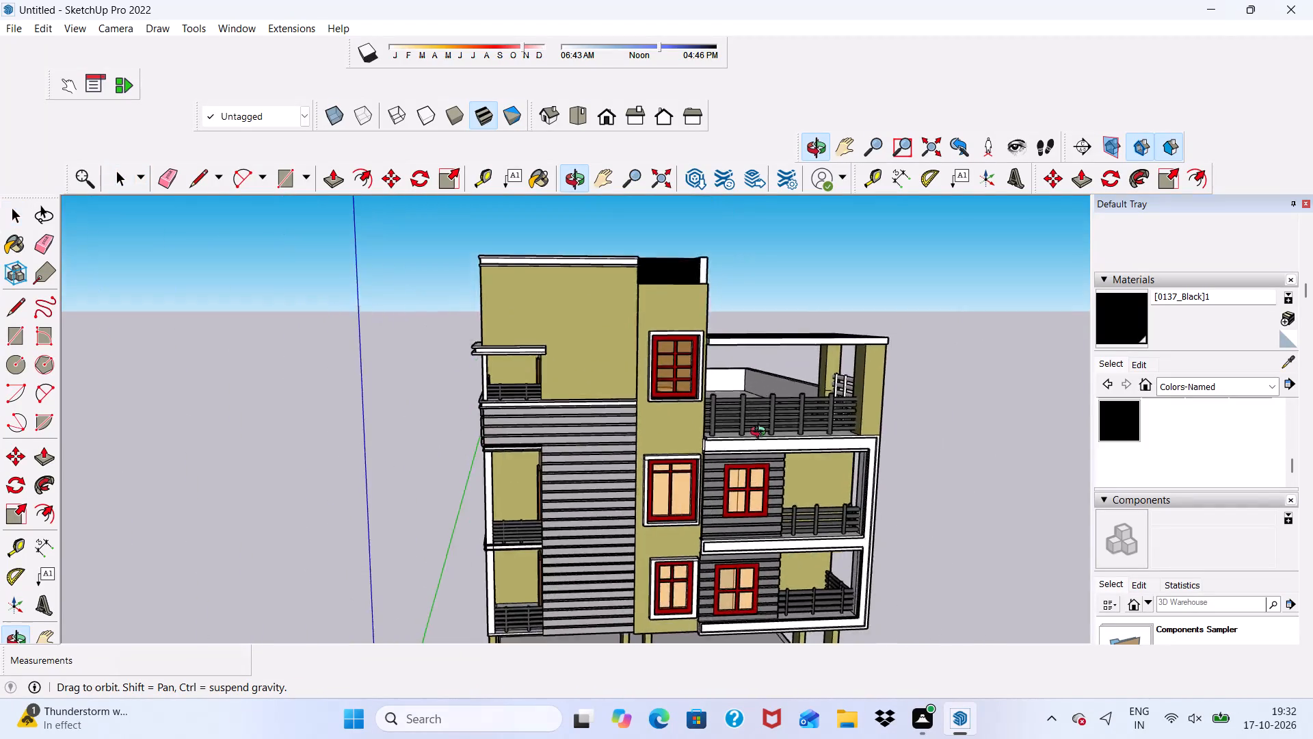
{"action": "middle_click_drag", "start_coordinate": [761, 433], "coordinate": [640, 483]}
{"action": "scroll", "coordinate": [708, 443], "scroll_direction": "up", "scroll_amount": 1}
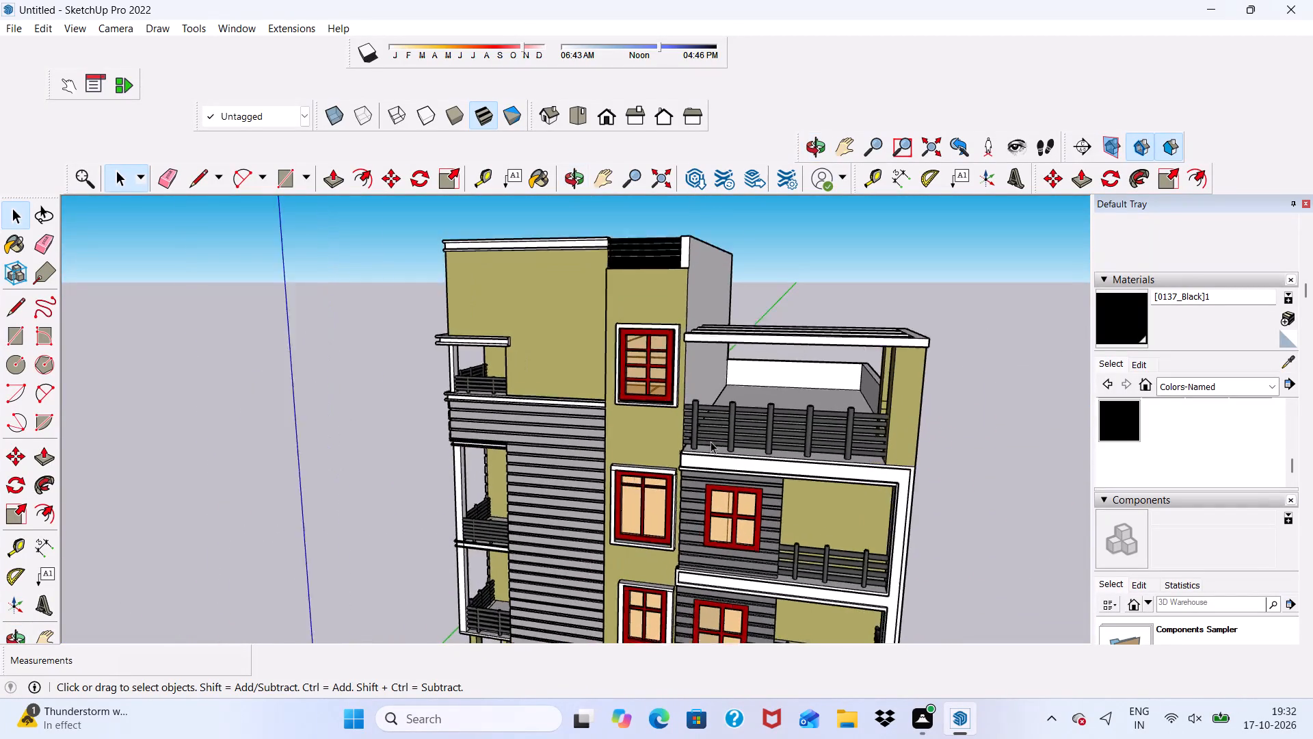
{"action": "scroll", "coordinate": [711, 441], "scroll_direction": "up", "scroll_amount": 3}
{"action": "scroll", "coordinate": [782, 403], "scroll_direction": "up", "scroll_amount": 5}
{"action": "scroll", "coordinate": [782, 403], "scroll_direction": "down", "scroll_amount": 5}
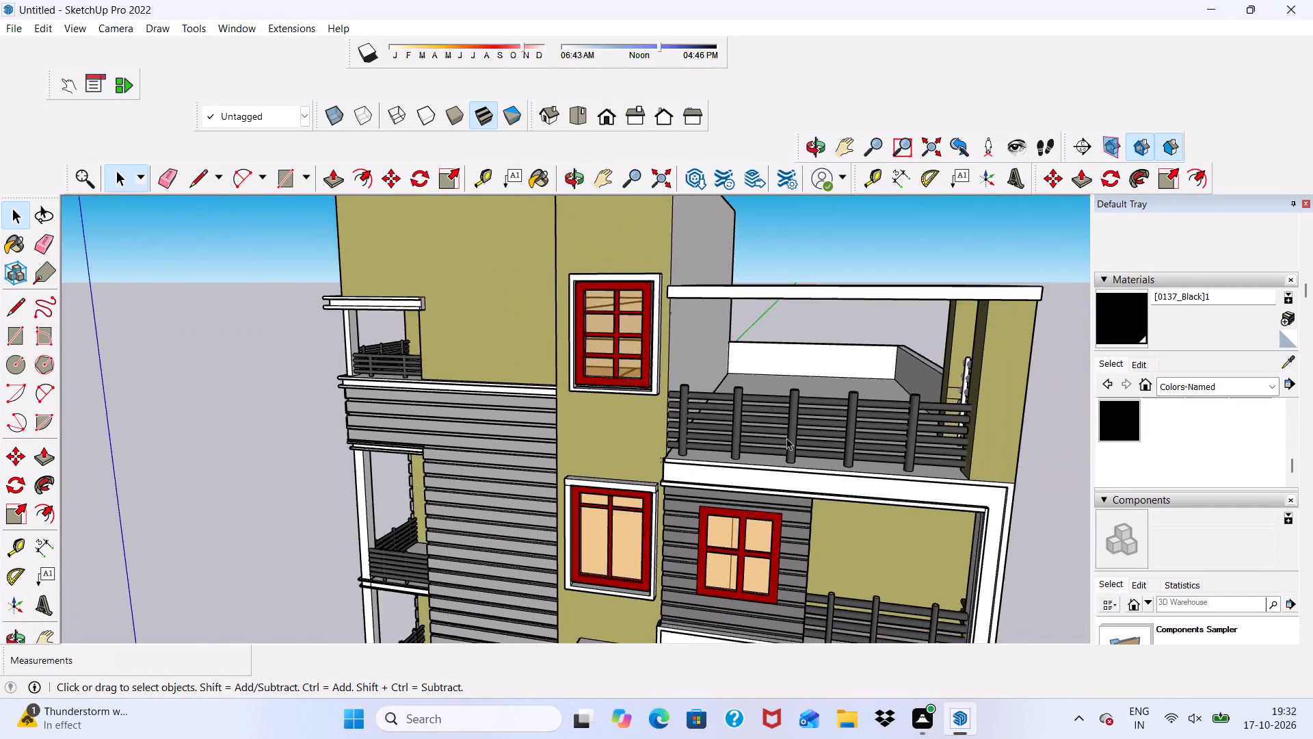
{"action": "scroll", "coordinate": [786, 438], "scroll_direction": "down", "scroll_amount": 4}
{"action": "scroll", "coordinate": [866, 466], "scroll_direction": "down", "scroll_amount": 1}
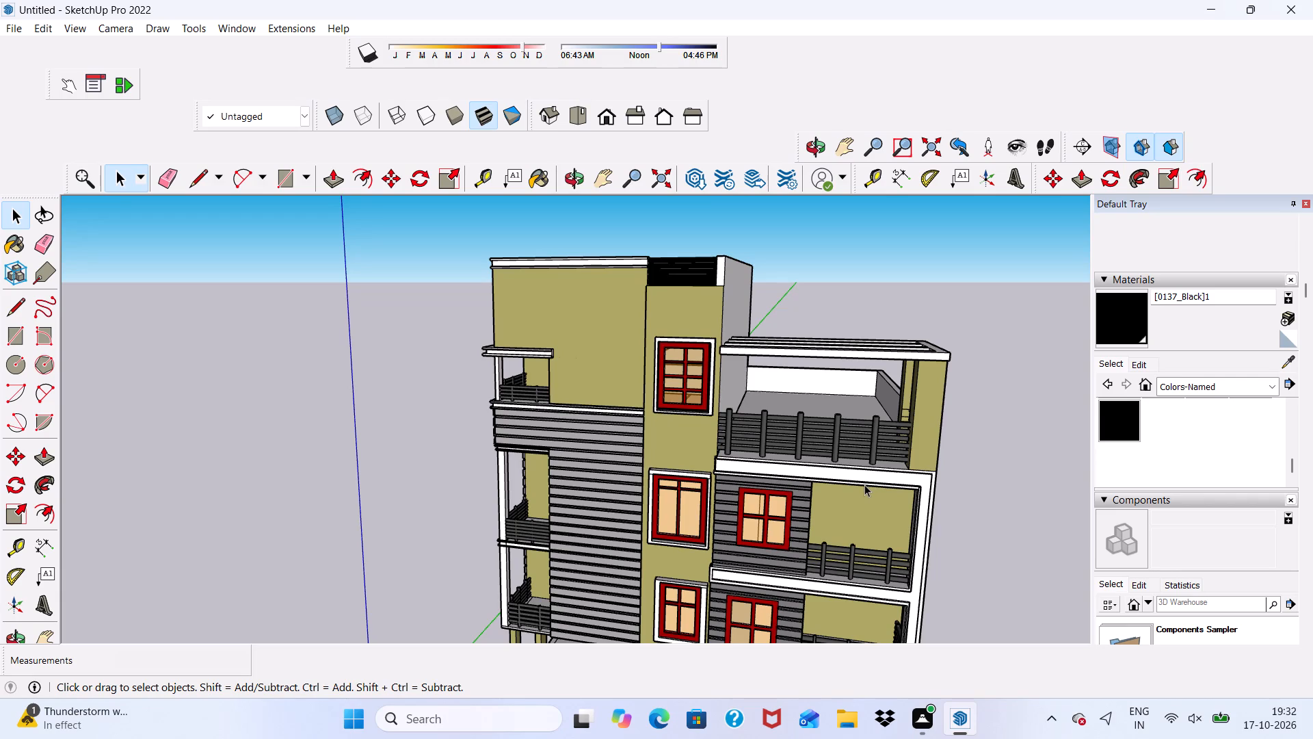
Examine the building's exterior from the side wall, roof, balcony corner and front for anything left to finish.
{"action": "key", "text": "space"}
{"action": "scroll", "coordinate": [858, 552], "scroll_direction": "down", "scroll_amount": 6}
{"action": "middle_click_drag", "start_coordinate": [606, 597], "coordinate": [825, 462]}
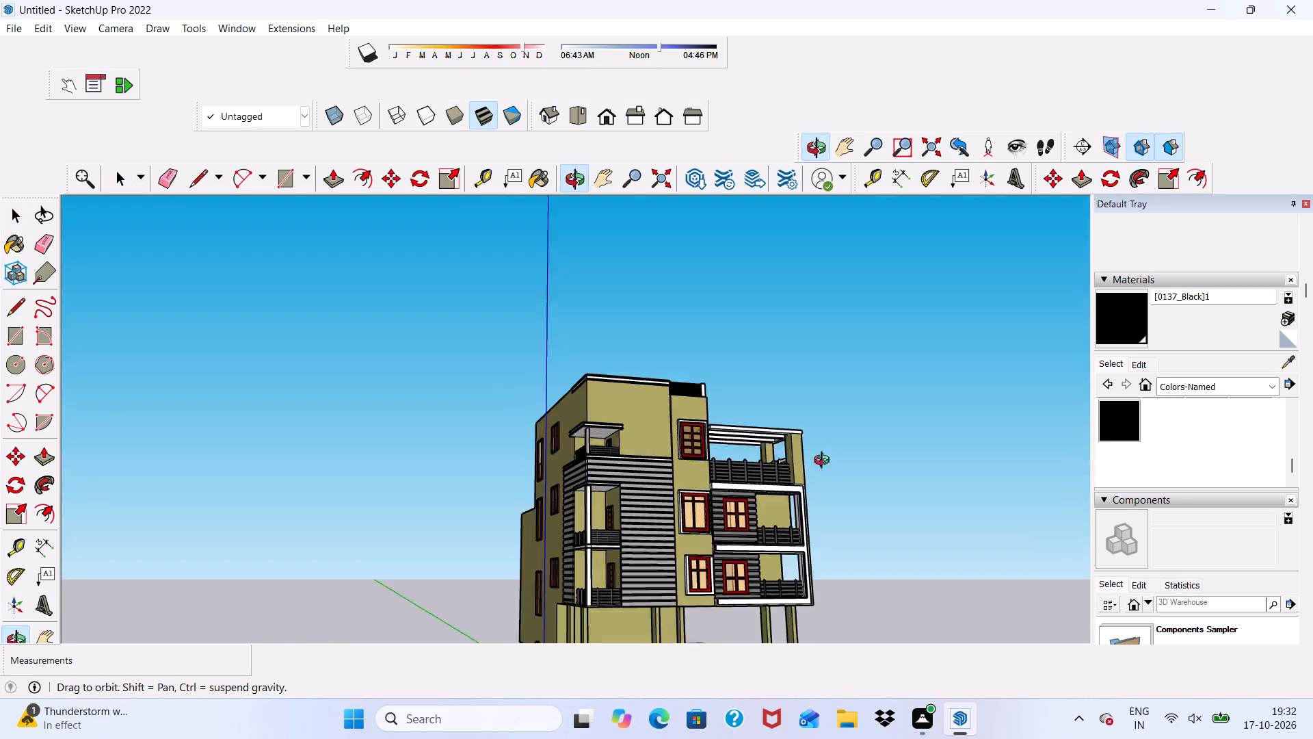
{"action": "middle_click_drag", "start_coordinate": [825, 462], "coordinate": [836, 461]}
{"action": "scroll", "coordinate": [817, 543], "scroll_direction": "up", "scroll_amount": 3}
{"action": "scroll", "coordinate": [665, 484], "scroll_direction": "up", "scroll_amount": 5}
{"action": "scroll", "coordinate": [529, 324], "scroll_direction": "down", "scroll_amount": 2}
{"action": "middle_click_drag", "start_coordinate": [528, 348], "coordinate": [391, 460]}
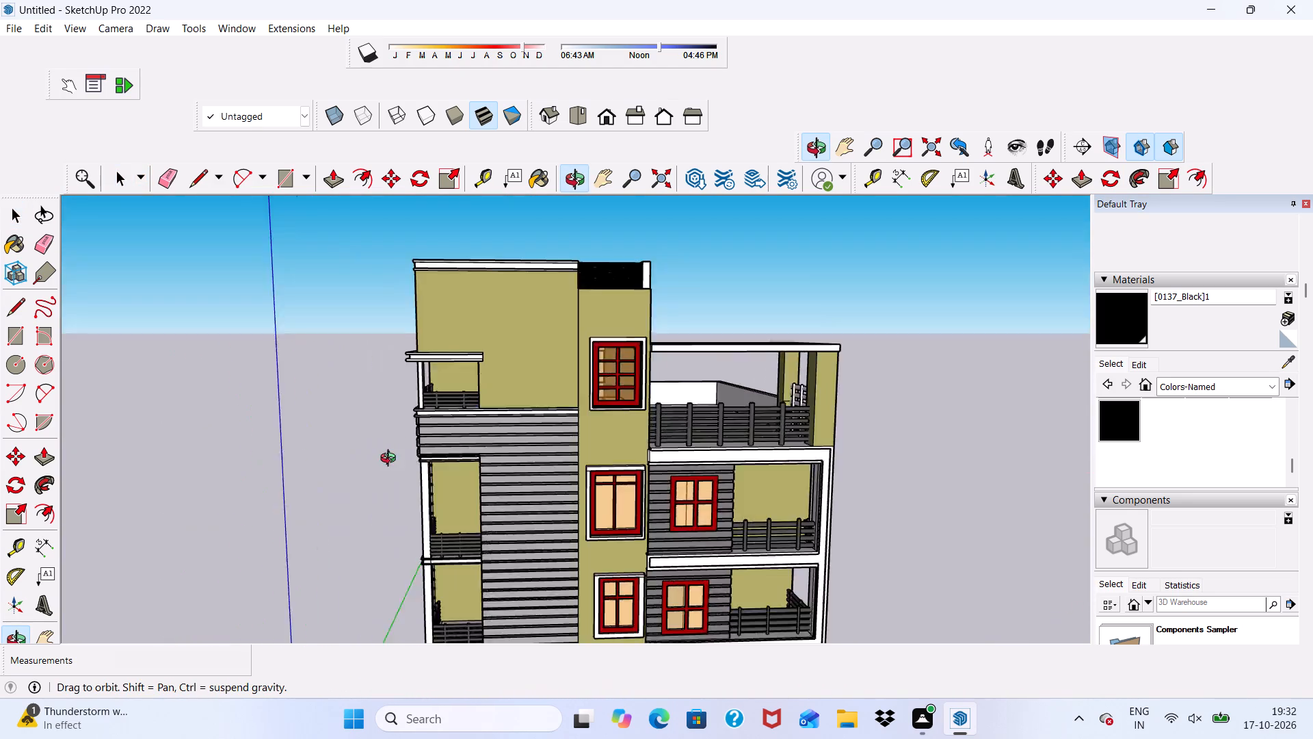
{"action": "middle_click_drag", "start_coordinate": [391, 460], "coordinate": [638, 539]}
{"action": "scroll", "coordinate": [549, 342], "scroll_direction": "up", "scroll_amount": 10}
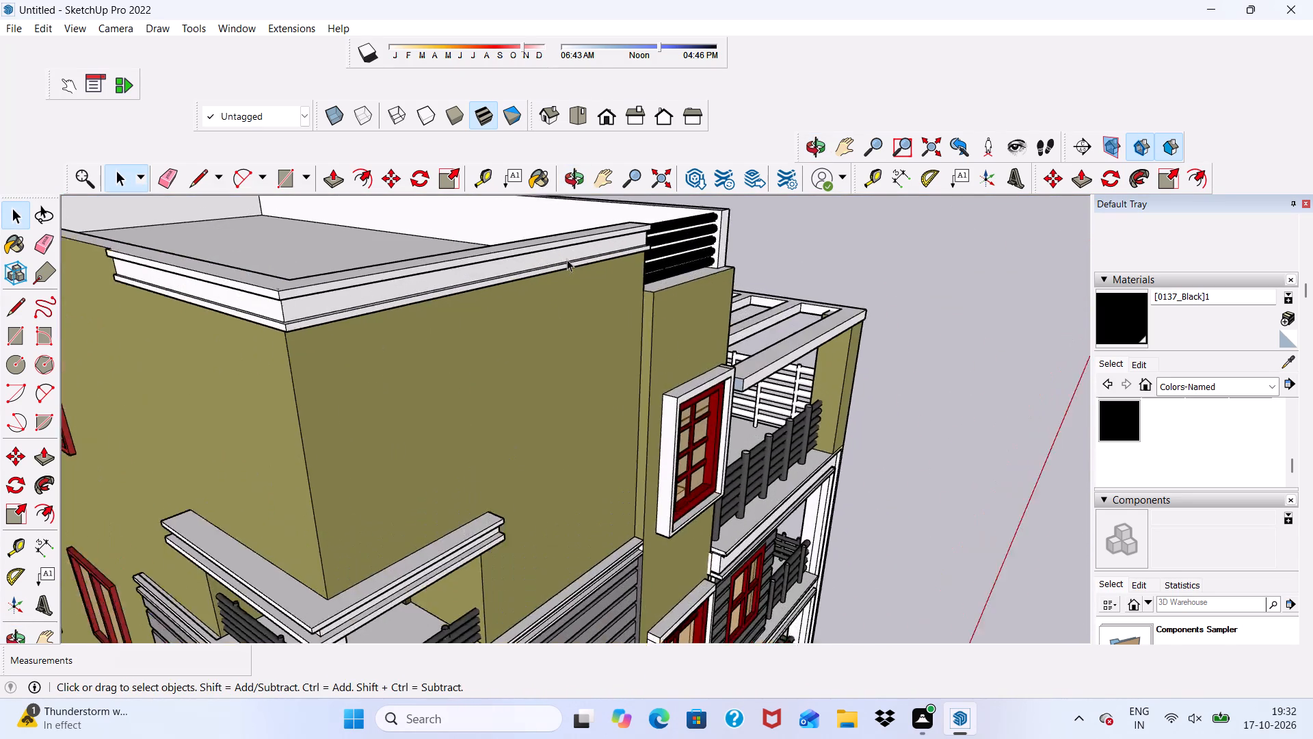
{"action": "scroll", "coordinate": [567, 259], "scroll_direction": "up", "scroll_amount": 2}
{"action": "scroll", "coordinate": [567, 259], "scroll_direction": "down", "scroll_amount": 1}
{"action": "middle_click_drag", "start_coordinate": [568, 259], "coordinate": [383, 361]}
{"action": "scroll", "coordinate": [401, 213], "scroll_direction": "down", "scroll_amount": 8}
{"action": "middle_click_drag", "start_coordinate": [615, 412], "coordinate": [617, 294]}
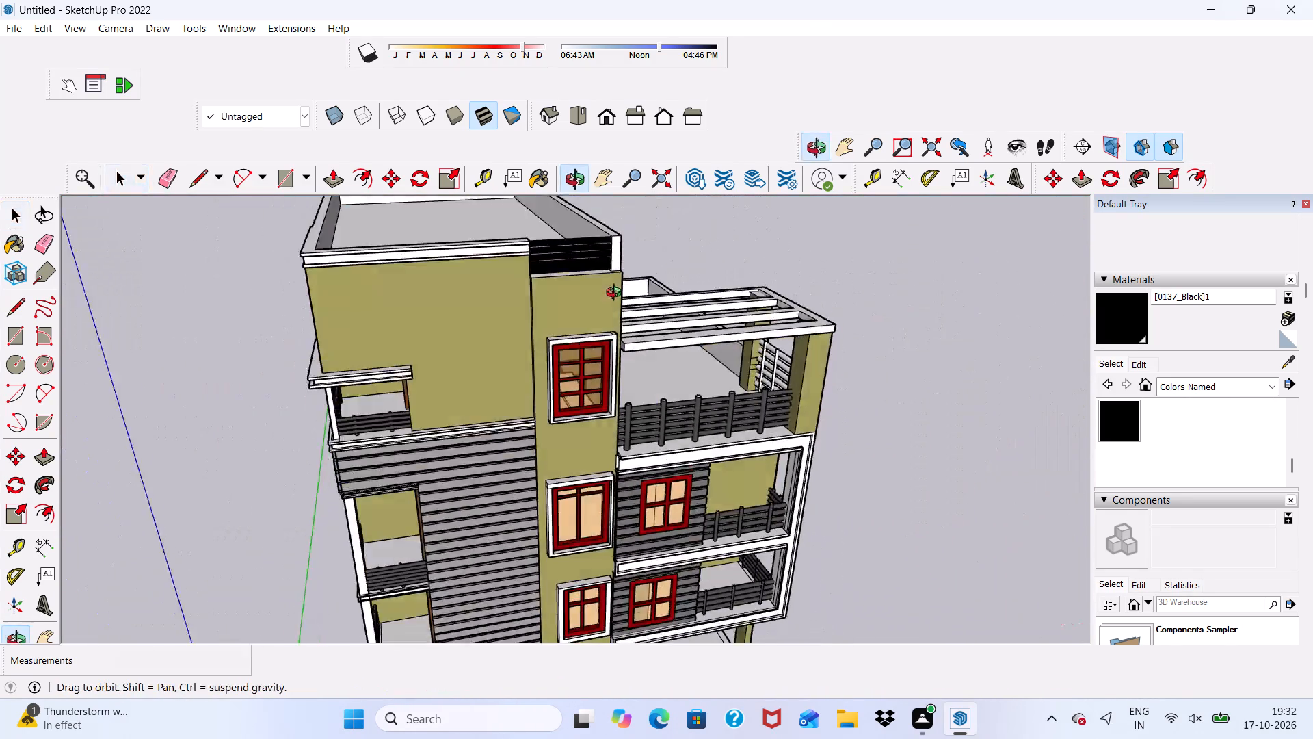
{"action": "middle_click_drag", "start_coordinate": [617, 294], "coordinate": [639, 130]}
{"action": "scroll", "coordinate": [639, 130], "scroll_direction": "up", "scroll_amount": 4}
{"action": "scroll", "coordinate": [538, 271], "scroll_direction": "down", "scroll_amount": 4}
{"action": "scroll", "coordinate": [449, 384], "scroll_direction": "up", "scroll_amount": 3}
{"action": "scroll", "coordinate": [449, 384], "scroll_direction": "down", "scroll_amount": 4}
{"action": "middle_click_drag", "start_coordinate": [401, 476], "coordinate": [636, 477]}
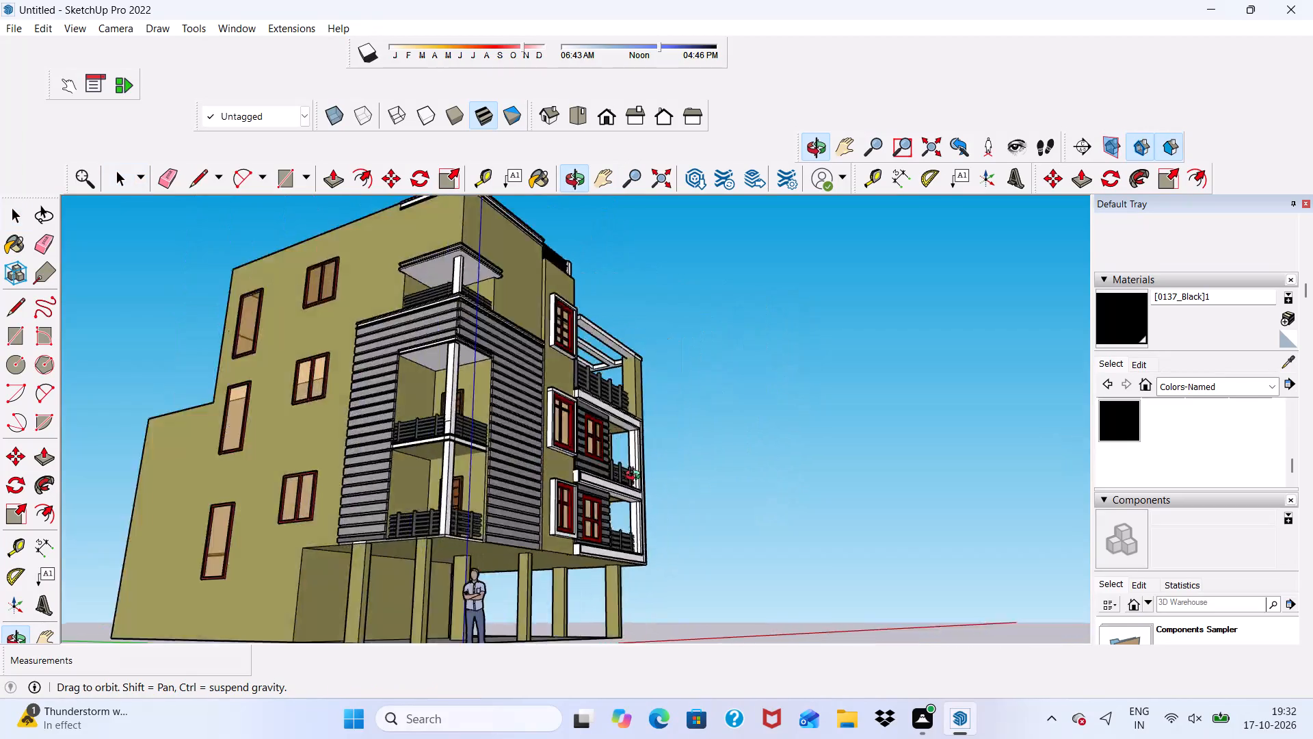
{"action": "middle_click_drag", "start_coordinate": [636, 477], "coordinate": [385, 564]}
{"action": "scroll", "coordinate": [374, 492], "scroll_direction": "up", "scroll_amount": 7}
{"action": "scroll", "coordinate": [721, 452], "scroll_direction": "down", "scroll_amount": 1}
{"action": "middle_click_drag", "start_coordinate": [721, 452], "coordinate": [360, 612]}
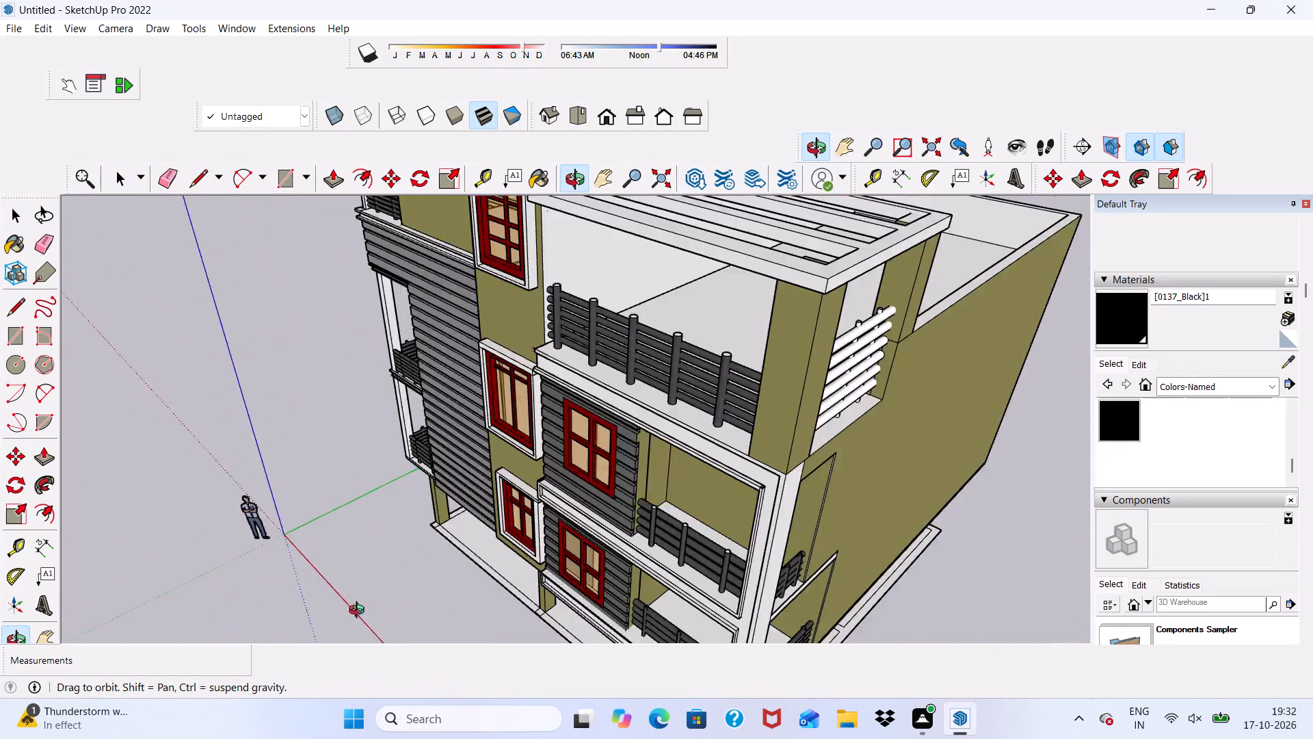
{"action": "middle_click_drag", "start_coordinate": [360, 612], "coordinate": [255, 595]}
{"action": "scroll", "coordinate": [609, 480], "scroll_direction": "up", "scroll_amount": 4}
{"action": "scroll", "coordinate": [613, 450], "scroll_direction": "down", "scroll_amount": 5}
{"action": "middle_click_drag", "start_coordinate": [630, 515], "coordinate": [657, 387]}
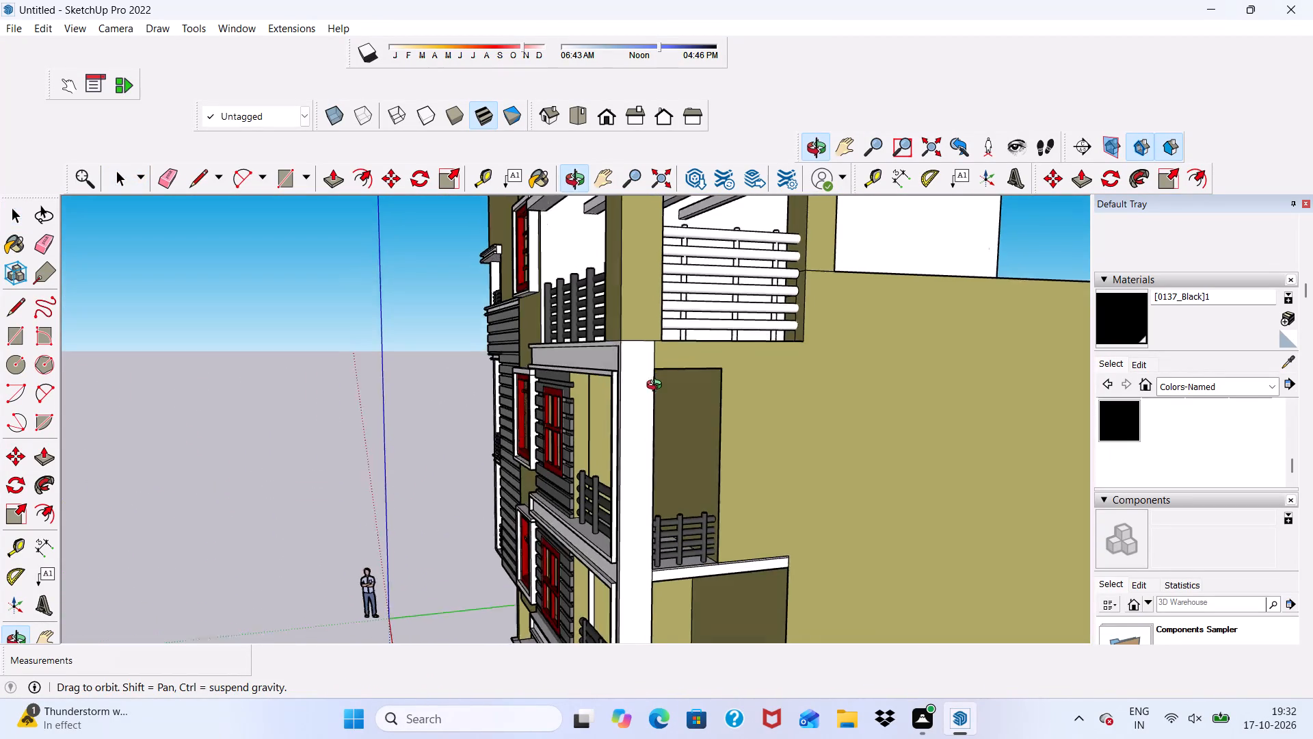
{"action": "middle_click_drag", "start_coordinate": [657, 387], "coordinate": [659, 385]}
{"action": "scroll", "coordinate": [659, 379], "scroll_direction": "up", "scroll_amount": 1}
{"action": "scroll", "coordinate": [633, 363], "scroll_direction": "down", "scroll_amount": 5}
{"action": "middle_click_drag", "start_coordinate": [512, 400], "coordinate": [781, 415]}
{"action": "scroll", "coordinate": [722, 489], "scroll_direction": "up", "scroll_amount": 3}
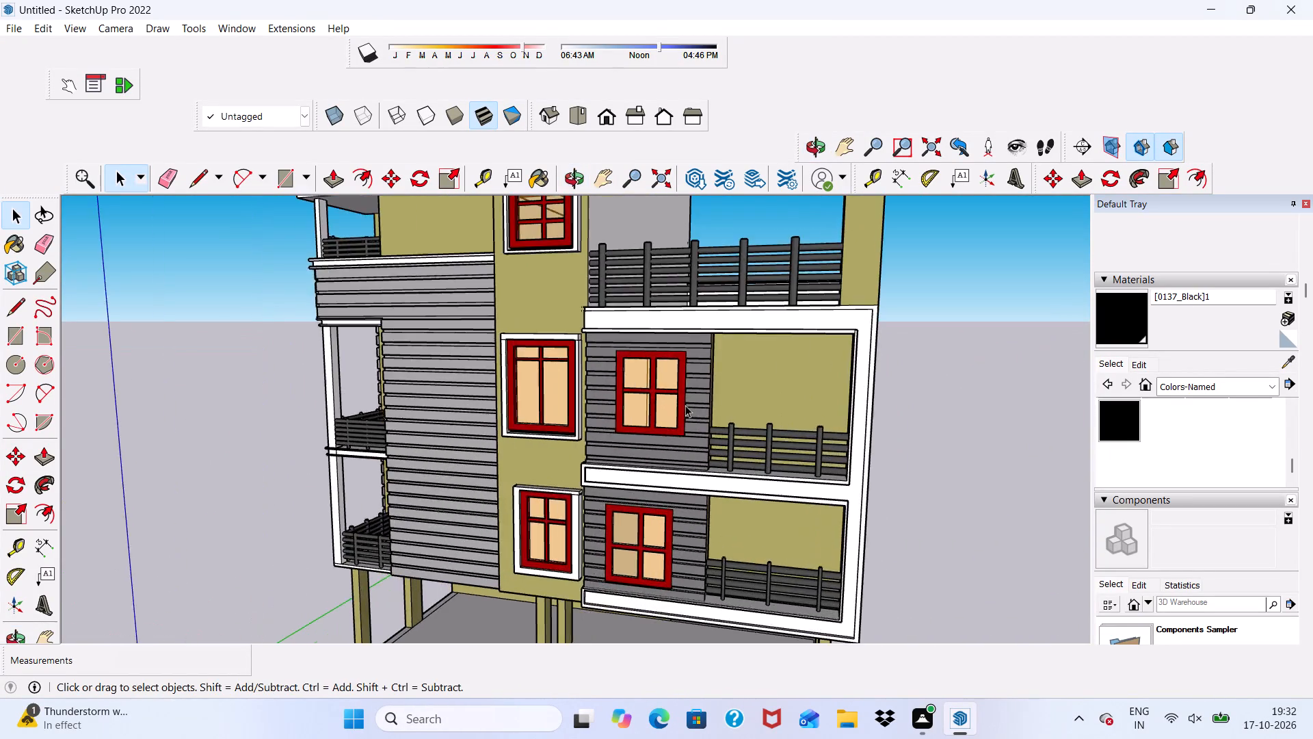
{"action": "scroll", "coordinate": [659, 275], "scroll_direction": "down", "scroll_amount": 5}
{"action": "middle_click_drag", "start_coordinate": [607, 376], "coordinate": [737, 393]}
{"action": "scroll", "coordinate": [745, 512], "scroll_direction": "up", "scroll_amount": 4}
{"action": "scroll", "coordinate": [723, 505], "scroll_direction": "down", "scroll_amount": 4}
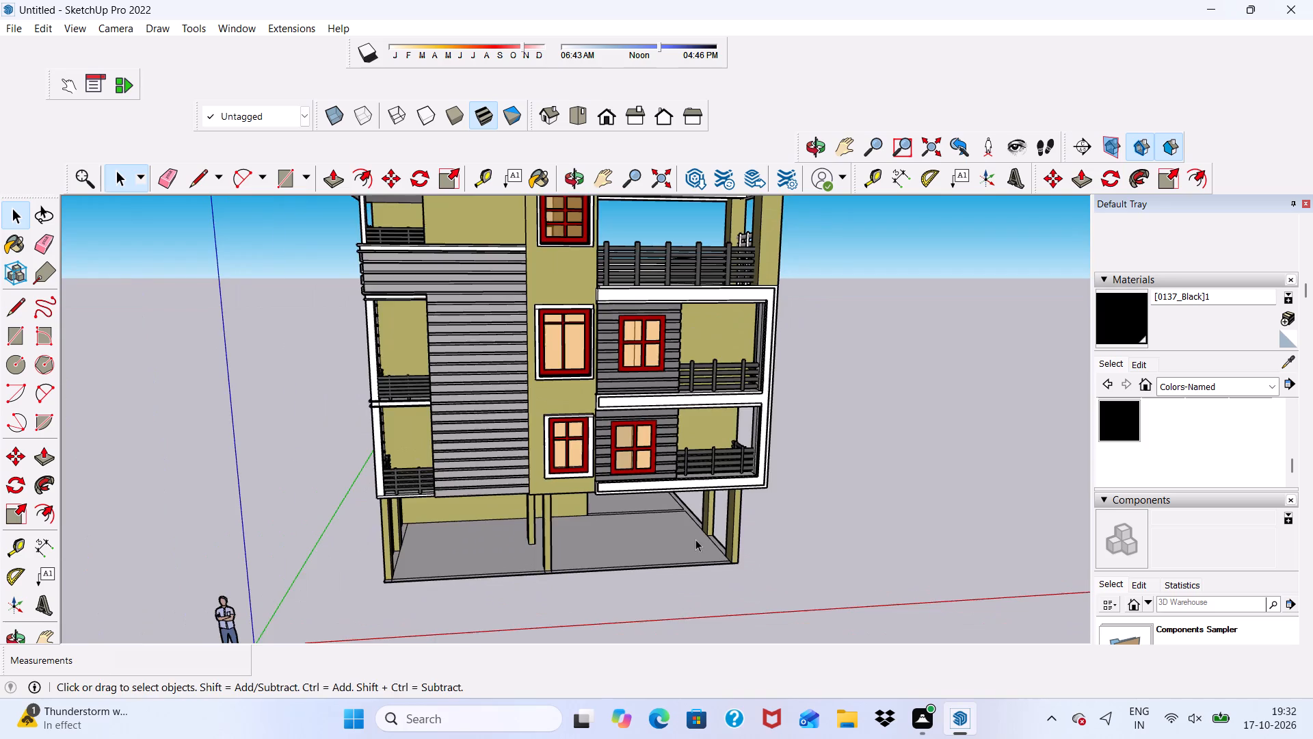
Erase the stray edge running across the ground-floor slab beside the rear wall beneath the building.
{"action": "middle_click_drag", "start_coordinate": [695, 539], "coordinate": [688, 441]}
{"action": "scroll", "coordinate": [260, 376], "scroll_direction": "up", "scroll_amount": 2}
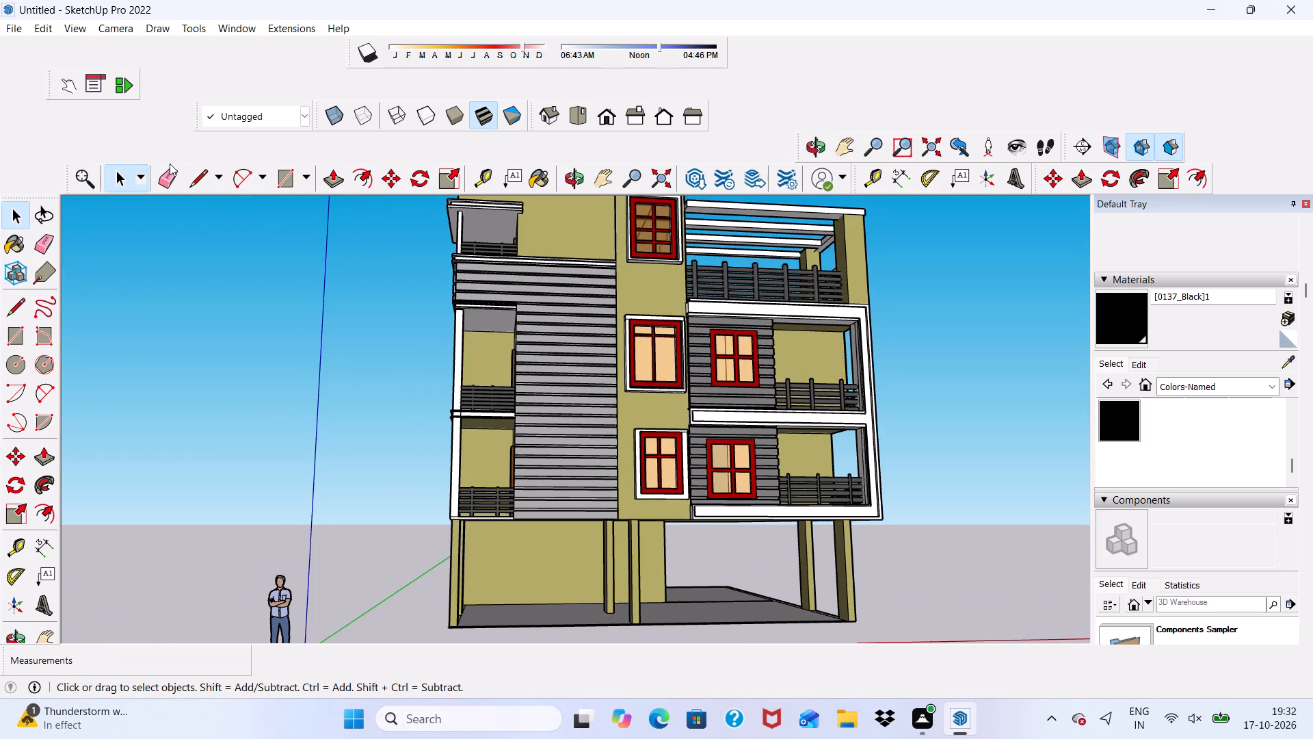
{"action": "left_click", "coordinate": [170, 164]}
{"action": "scroll", "coordinate": [170, 164], "scroll_direction": "up", "scroll_amount": 1}
{"action": "scroll", "coordinate": [170, 164], "scroll_direction": "down", "scroll_amount": 1}
{"action": "scroll", "coordinate": [661, 560], "scroll_direction": "up", "scroll_amount": 3}
{"action": "scroll", "coordinate": [661, 560], "scroll_direction": "down", "scroll_amount": 2}
{"action": "scroll", "coordinate": [676, 601], "scroll_direction": "up", "scroll_amount": 2}
{"action": "scroll", "coordinate": [615, 543], "scroll_direction": "down", "scroll_amount": 1}
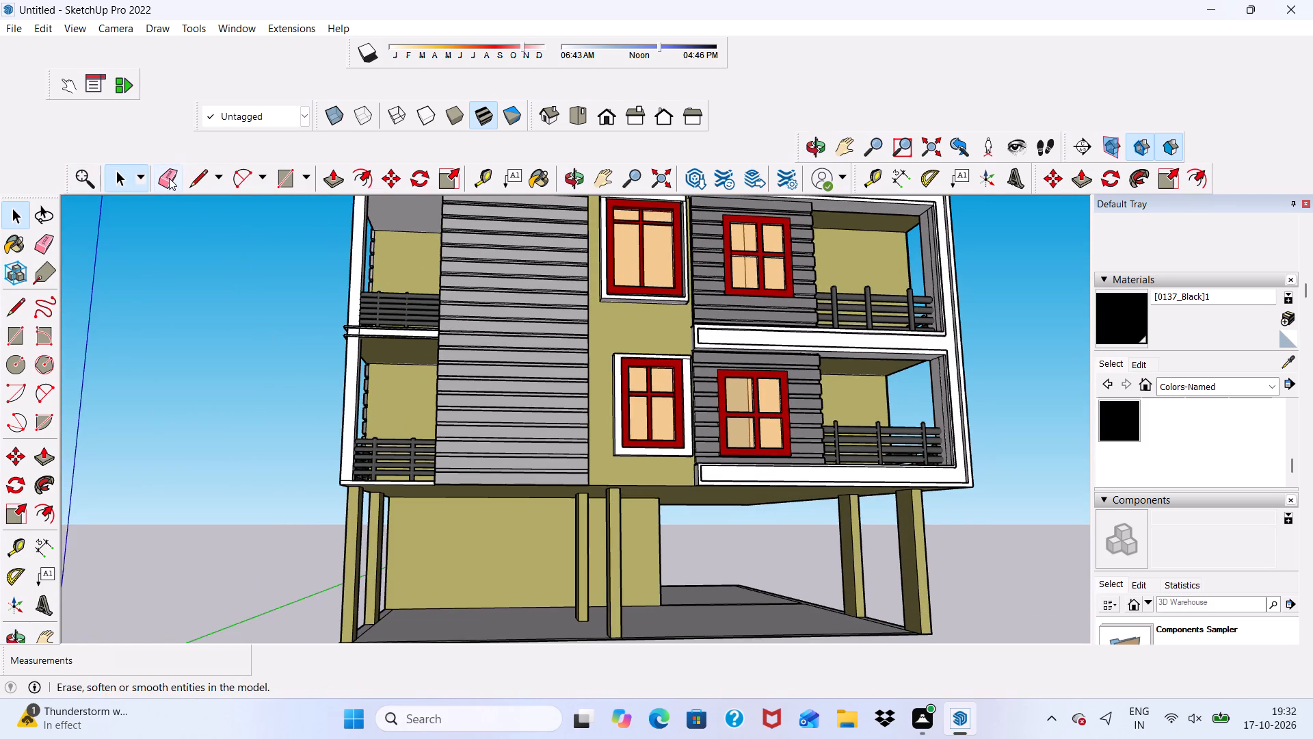
{"action": "left_click", "coordinate": [169, 178]}
{"action": "scroll", "coordinate": [644, 643], "scroll_direction": "up", "scroll_amount": 8}
{"action": "left_click_drag", "start_coordinate": [696, 595], "coordinate": [697, 611]}
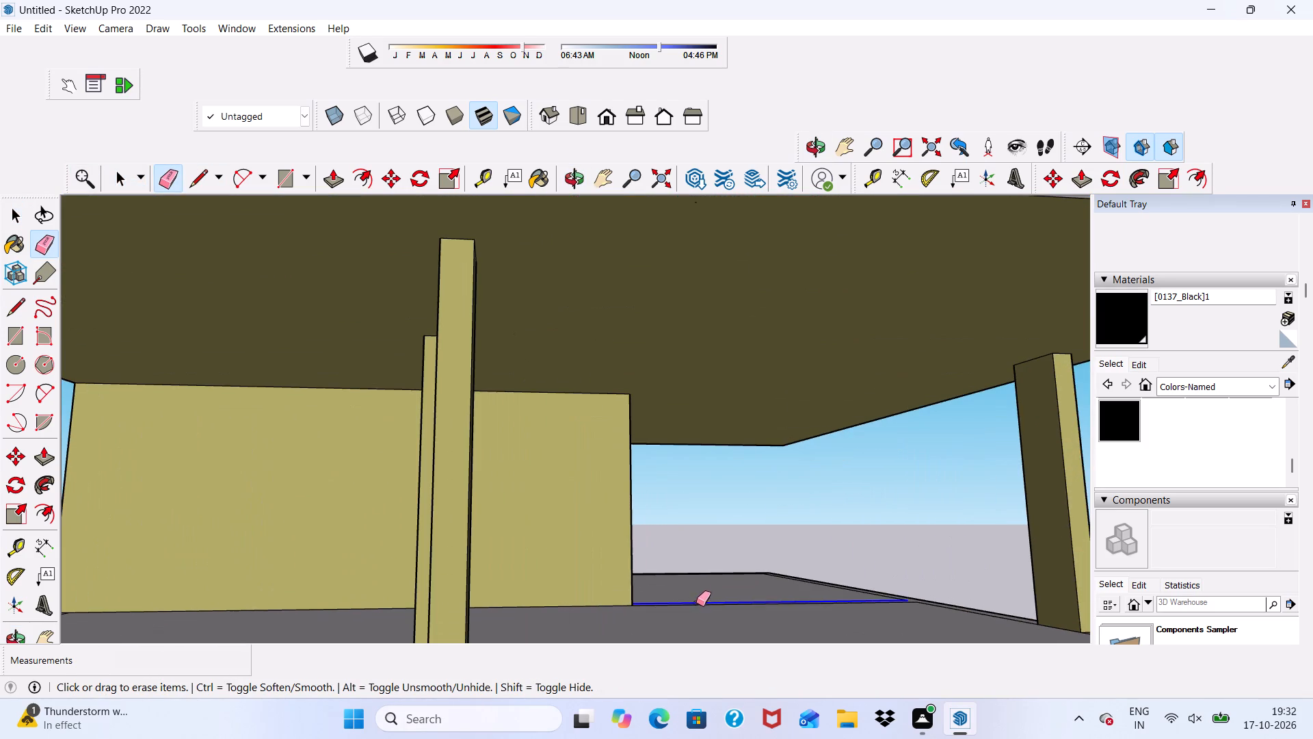
{"action": "scroll", "coordinate": [695, 601], "scroll_direction": "down", "scroll_amount": 5}
{"action": "middle_click_drag", "start_coordinate": [700, 603], "coordinate": [695, 727]}
{"action": "scroll", "coordinate": [707, 567], "scroll_direction": "up", "scroll_amount": 4}
{"action": "left_click_drag", "start_coordinate": [738, 453], "coordinate": [738, 469]}
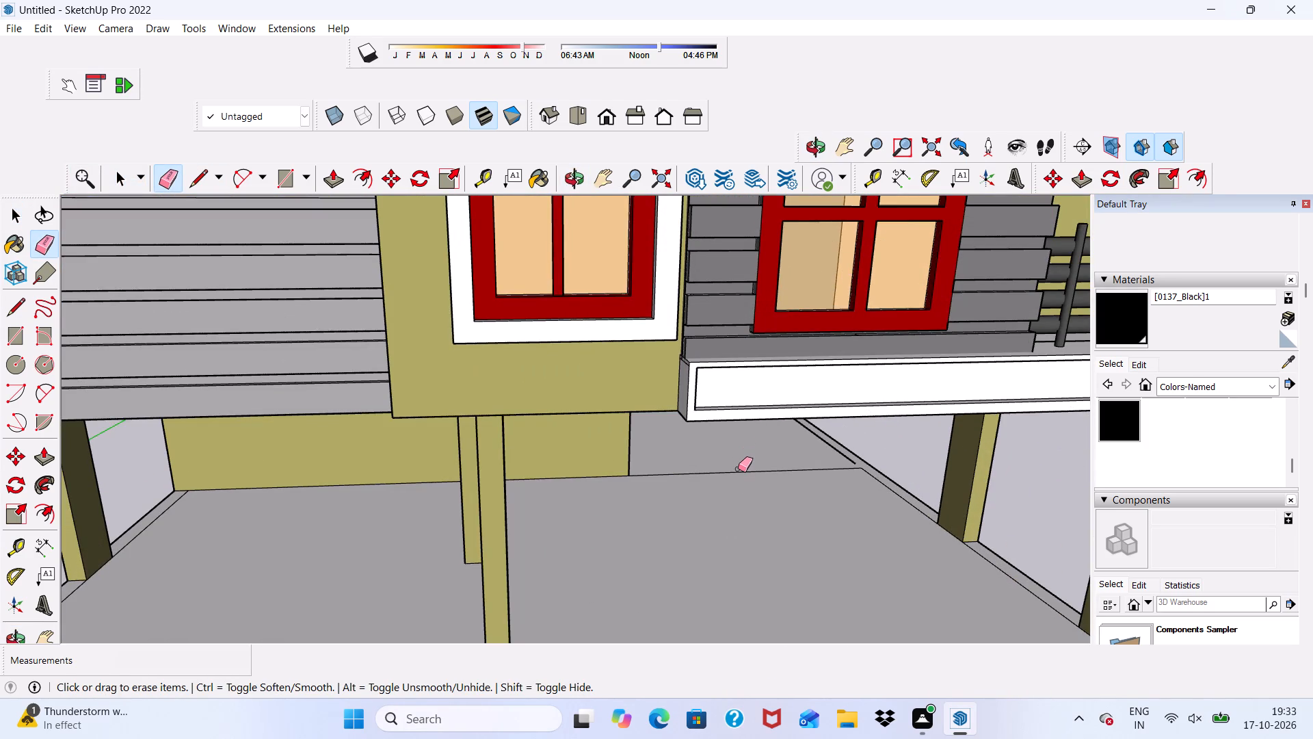
{"action": "left_click_drag", "start_coordinate": [738, 469], "coordinate": [737, 478]}
Erase the leftover inner border lines along the ground-floor slab's long side and rear edges.
{"action": "scroll", "coordinate": [534, 514], "scroll_direction": "down", "scroll_amount": 5}
{"action": "middle_click_drag", "start_coordinate": [942, 552], "coordinate": [572, 514]}
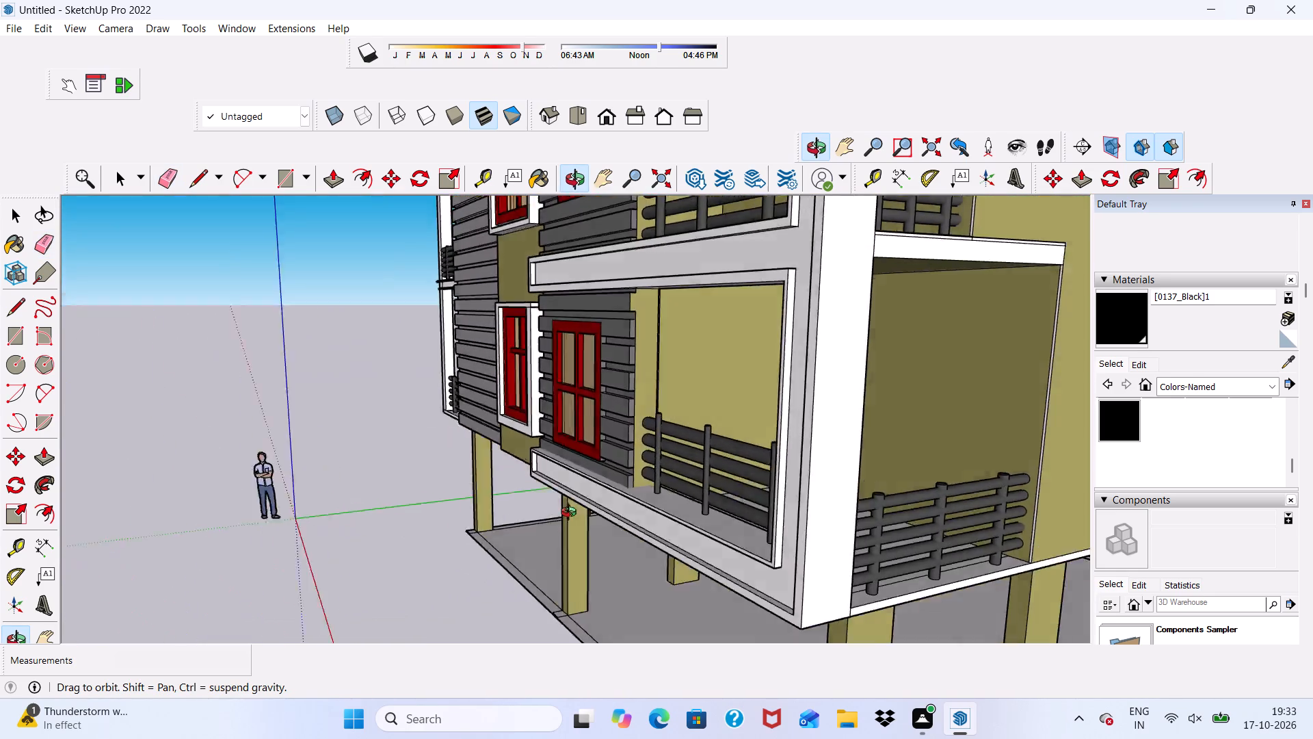
{"action": "middle_click_drag", "start_coordinate": [572, 514], "coordinate": [503, 524]}
{"action": "scroll", "coordinate": [548, 470], "scroll_direction": "down", "scroll_amount": 7}
{"action": "scroll", "coordinate": [847, 497], "scroll_direction": "down", "scroll_amount": 4}
{"action": "scroll", "coordinate": [969, 644], "scroll_direction": "up", "scroll_amount": 2}
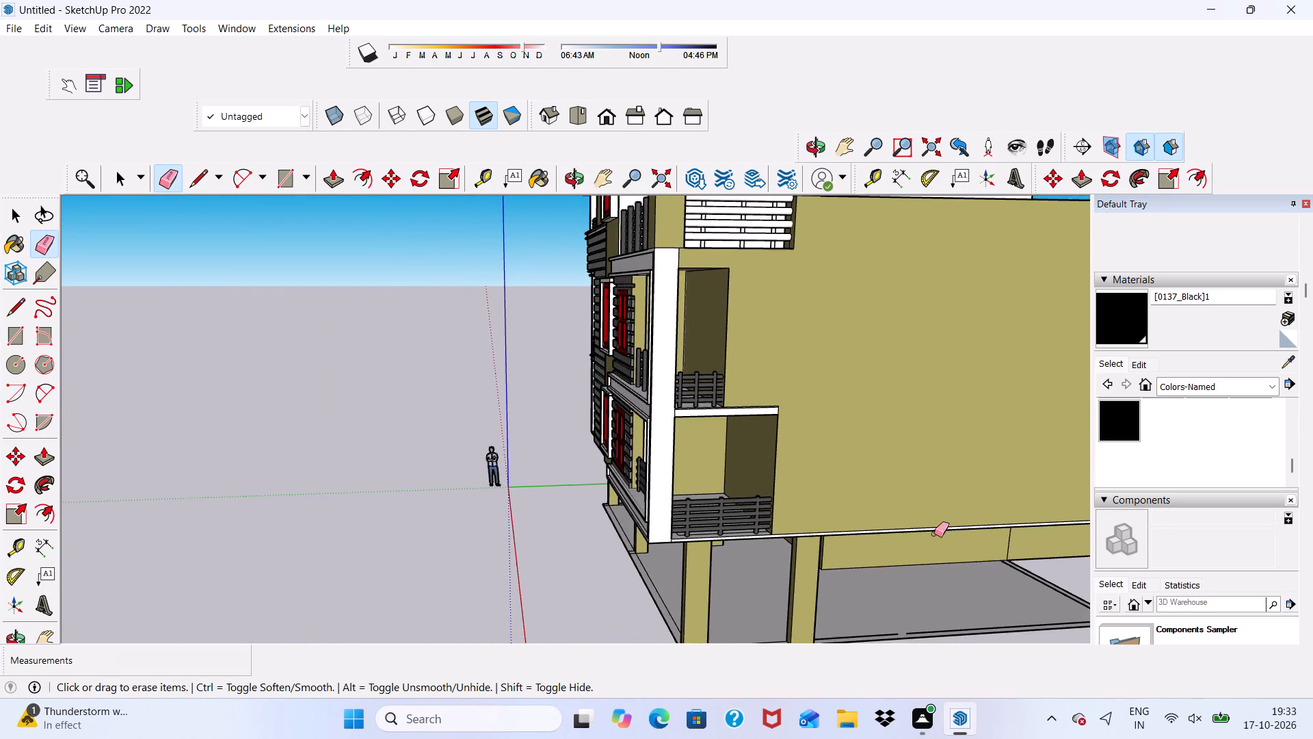
{"action": "scroll", "coordinate": [710, 521], "scroll_direction": "down", "scroll_amount": 8}
{"action": "scroll", "coordinate": [881, 614], "scroll_direction": "up", "scroll_amount": 15}
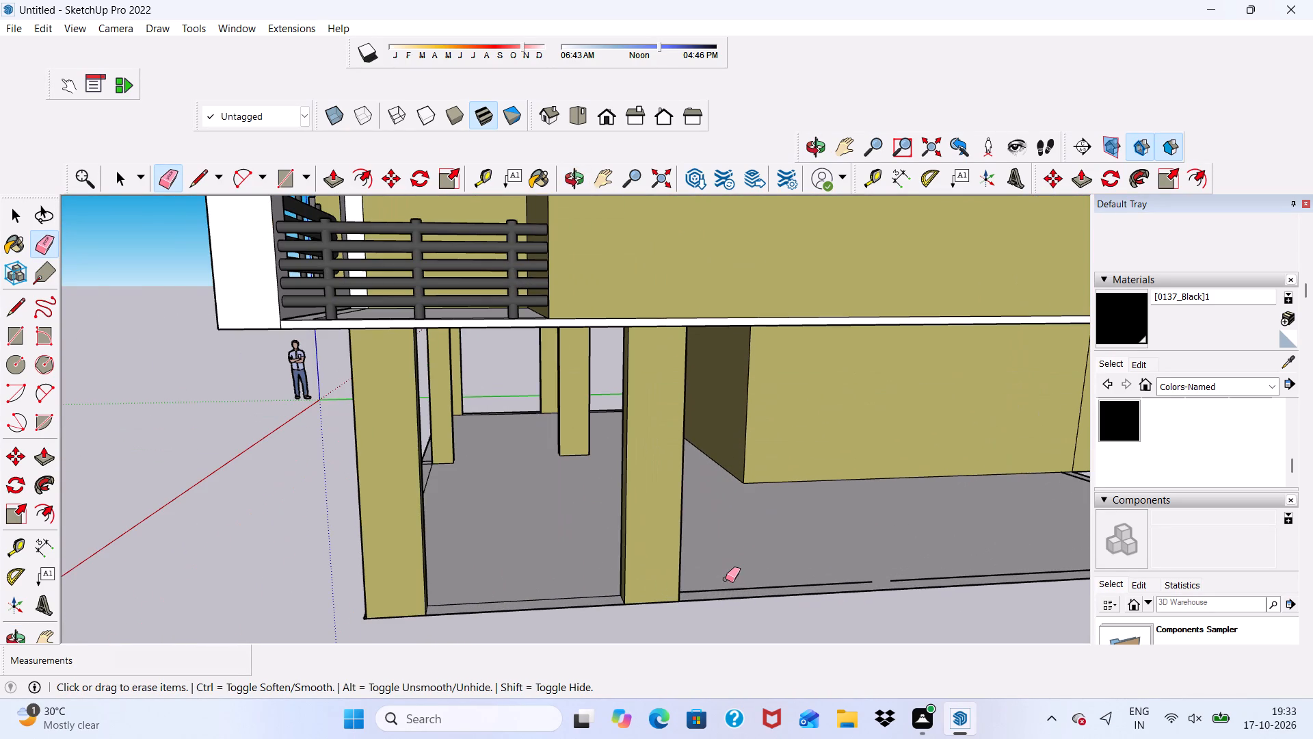
{"action": "left_click", "coordinate": [718, 591]}
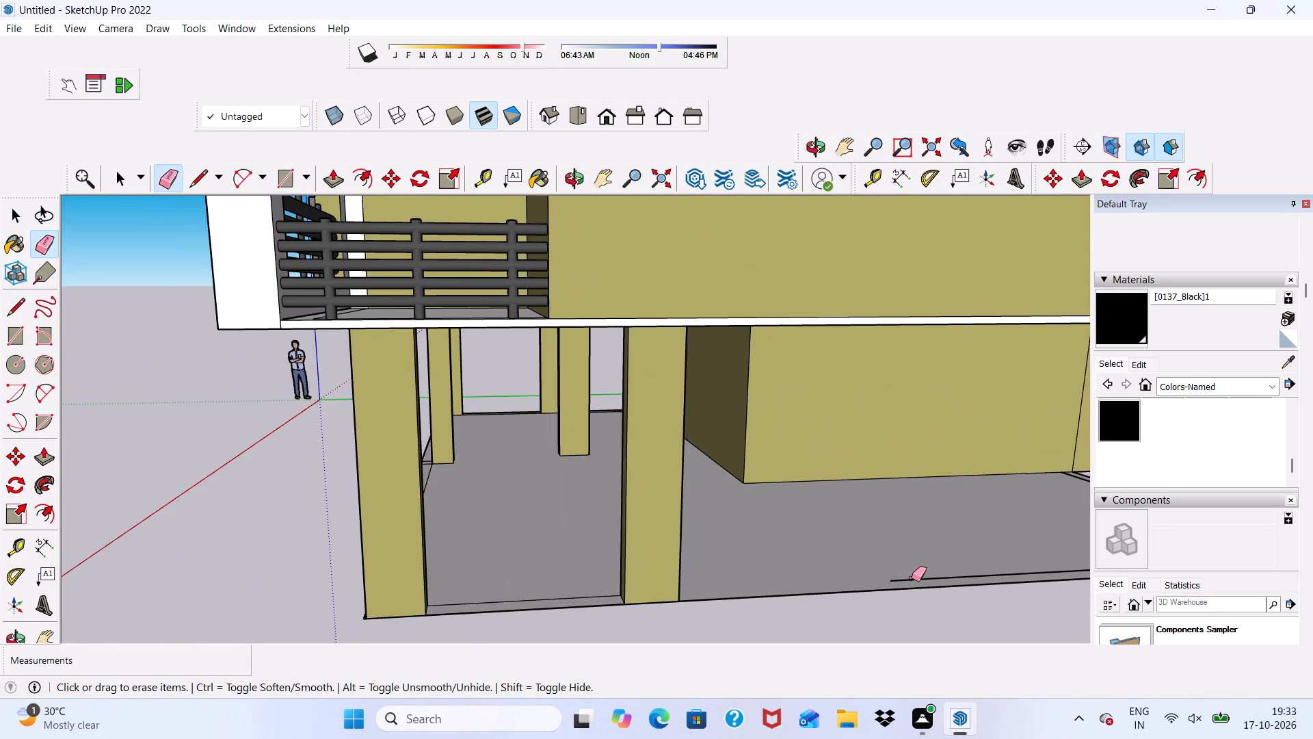
{"action": "left_click", "coordinate": [912, 578]}
{"action": "scroll", "coordinate": [635, 645], "scroll_direction": "down", "scroll_amount": 14}
{"action": "scroll", "coordinate": [941, 608], "scroll_direction": "up", "scroll_amount": 2}
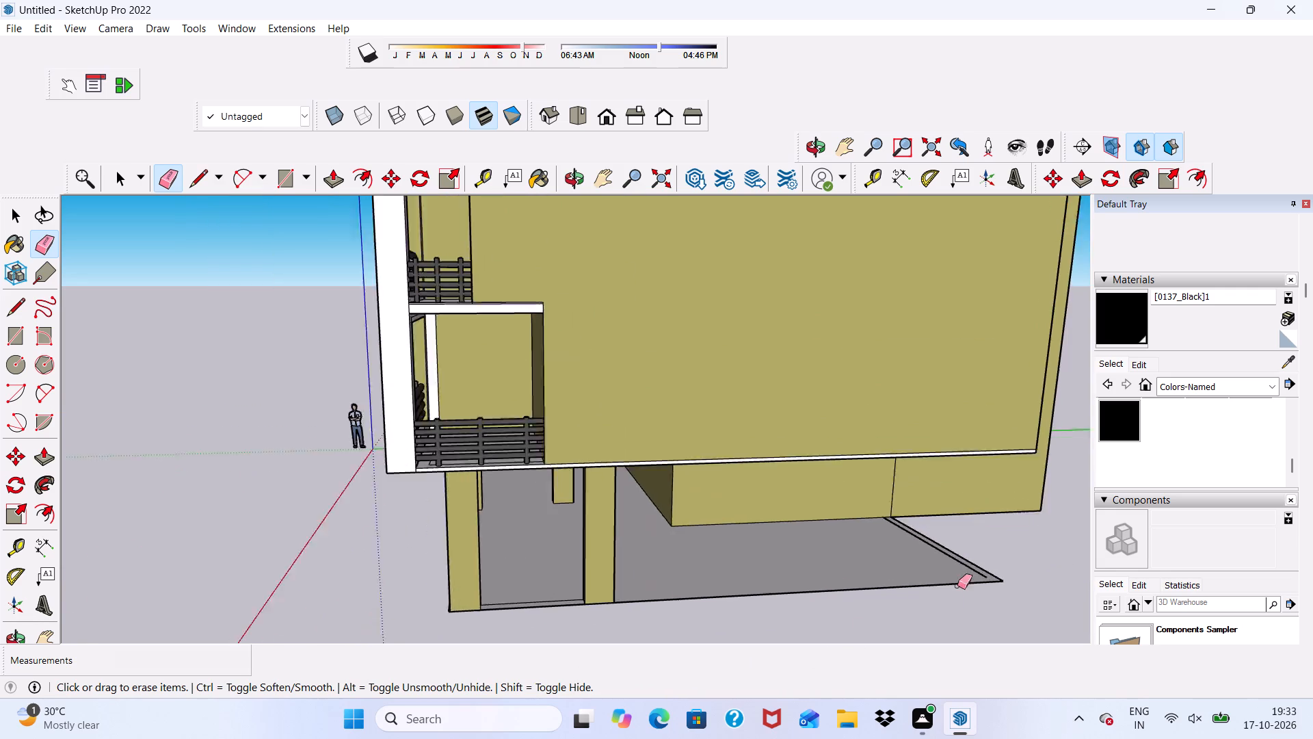
{"action": "scroll", "coordinate": [957, 586], "scroll_direction": "up", "scroll_amount": 8}
{"action": "left_click", "coordinate": [947, 552]}
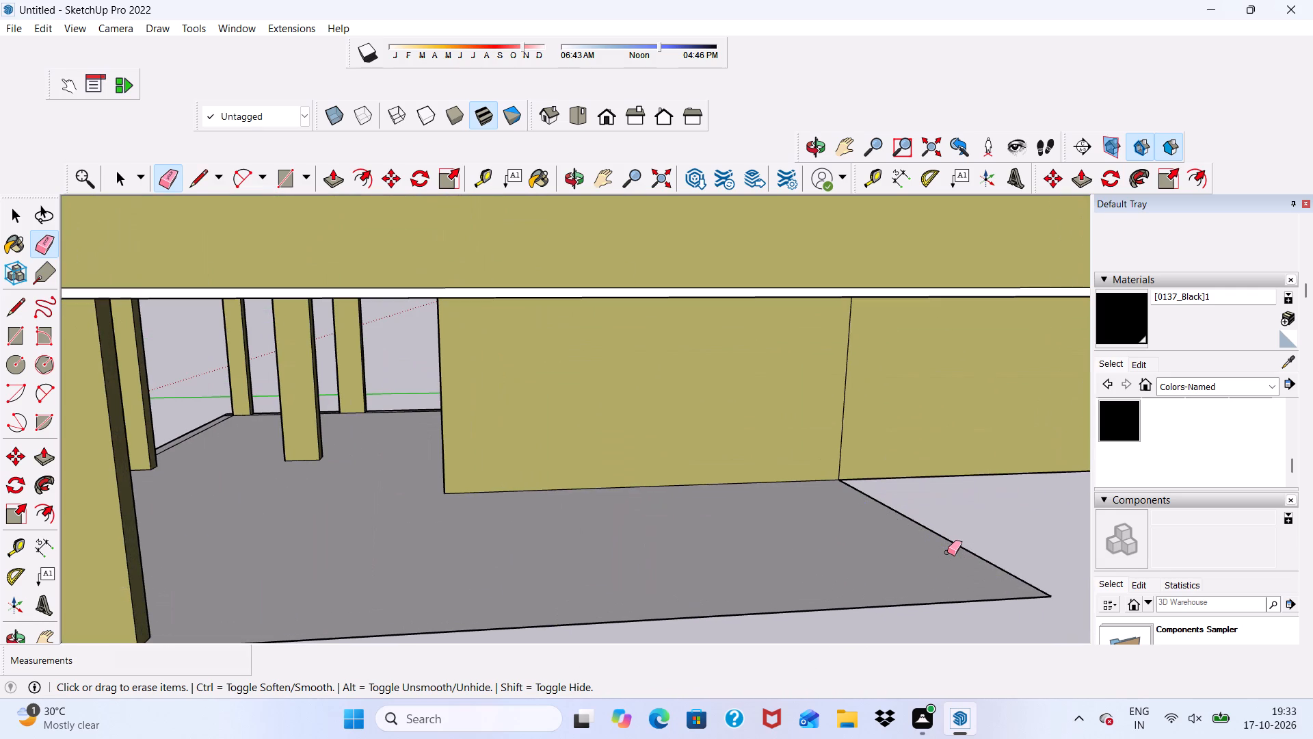
Push/Pull the ground-floor slab's main face upward by 3".
{"action": "key", "text": "space"}
{"action": "left_click", "coordinate": [798, 586]}
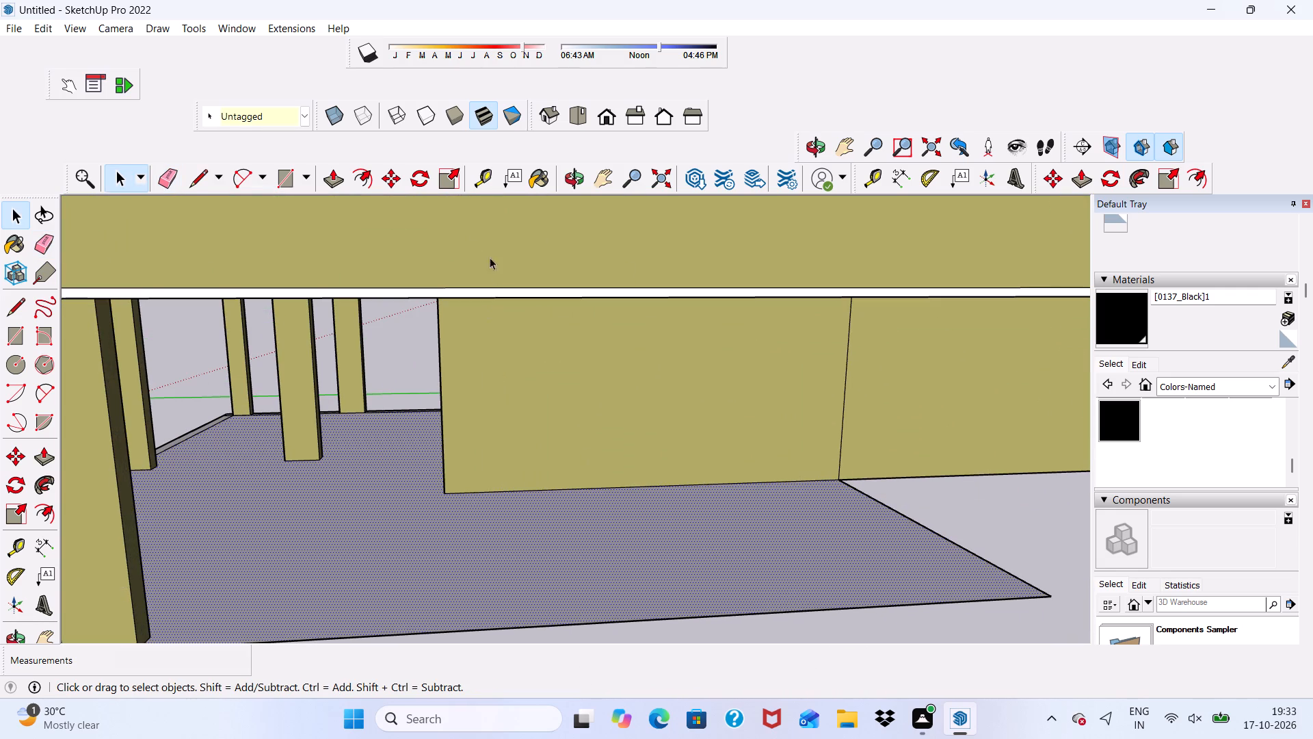
{"action": "left_click", "coordinate": [336, 178]}
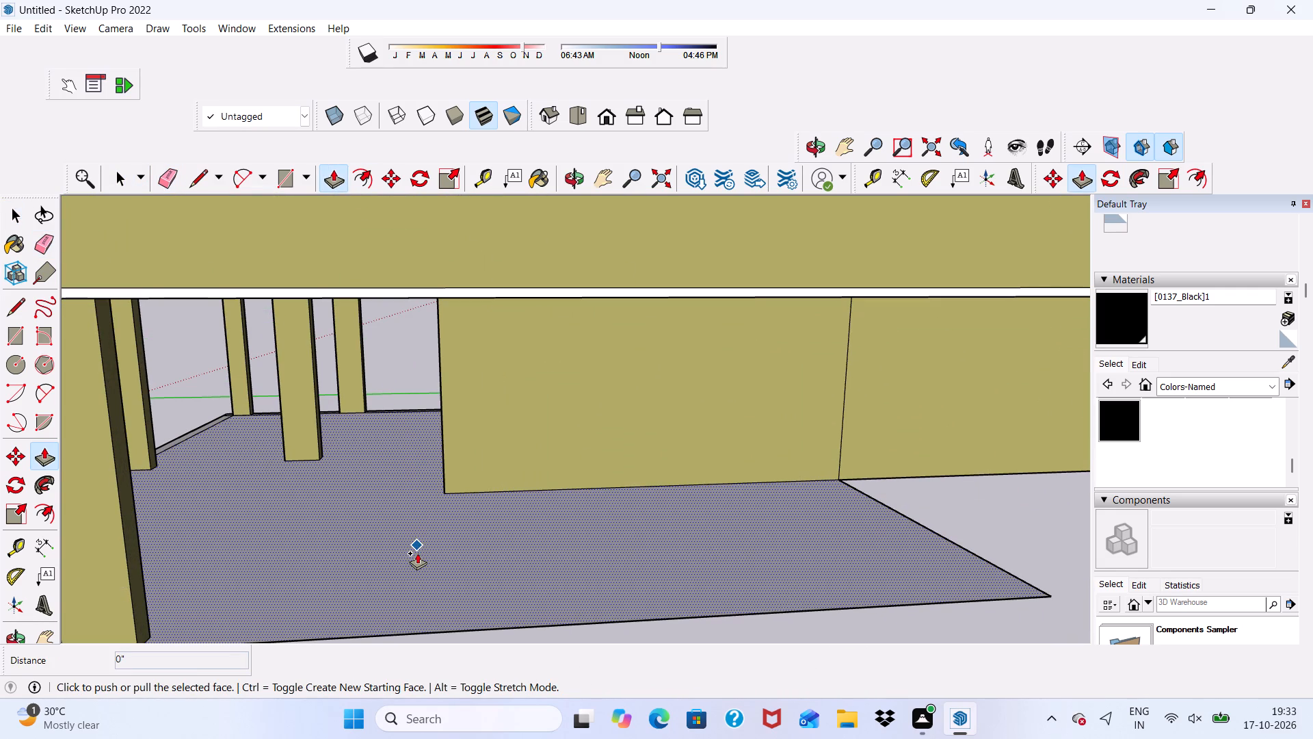
{"action": "left_click", "coordinate": [417, 553]}
{"action": "key", "text": "3"}
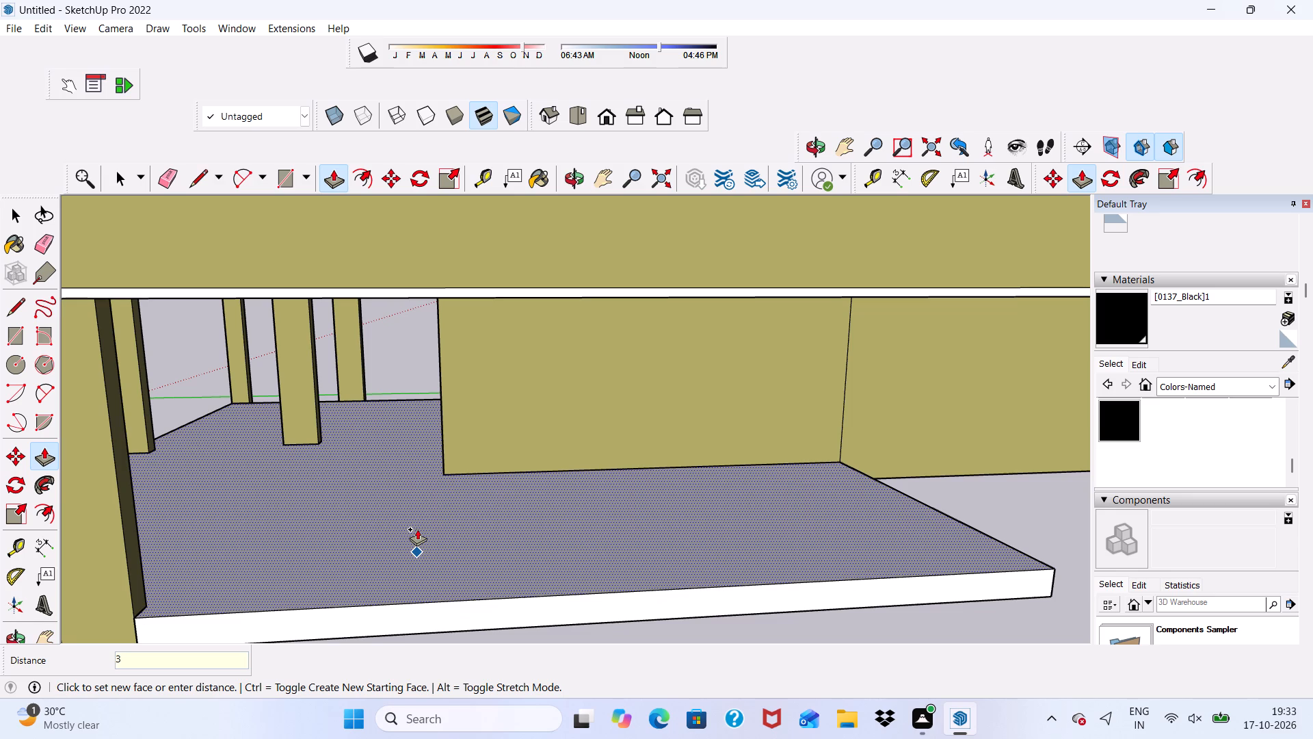
{"action": "key", "text": "shift+quotedbl"}
{"action": "key", "text": "Return"}
{"action": "key", "text": "space"}
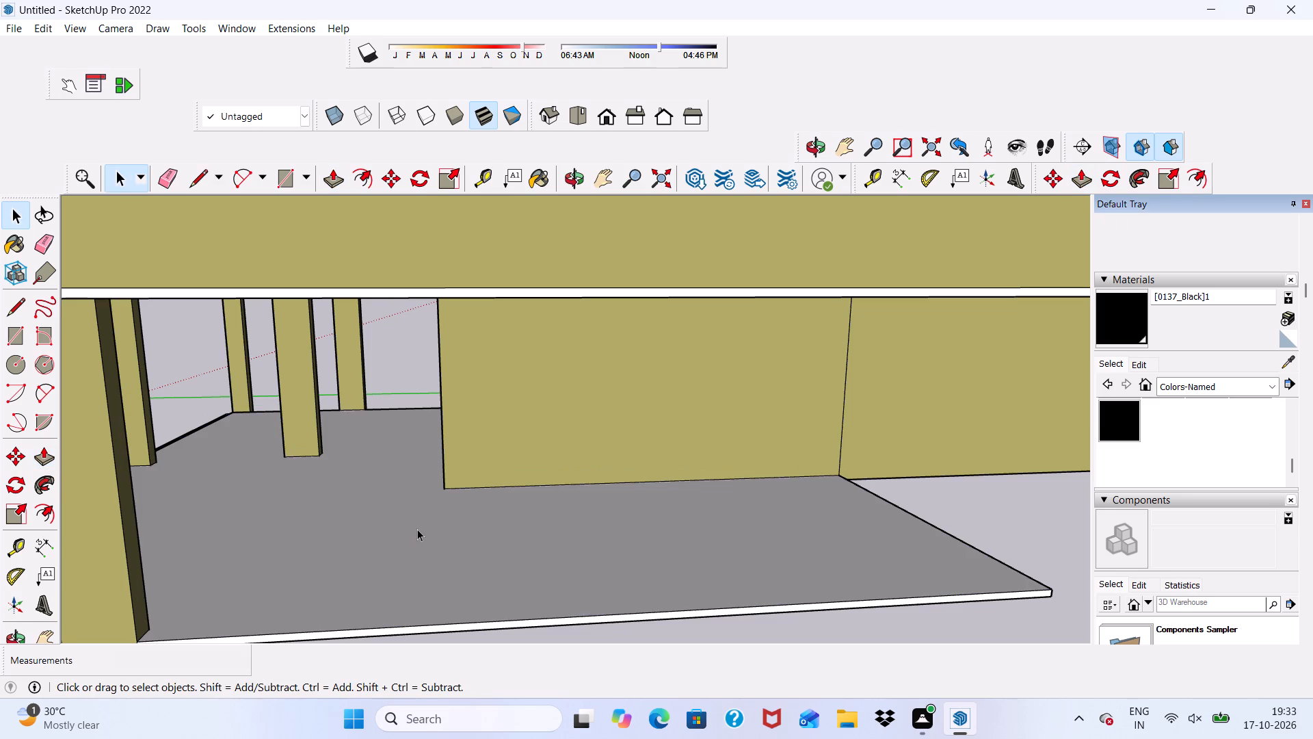
Push/Pull the raised floor's narrow white front face between the front columns outward to the slab's front edge.
{"action": "scroll", "coordinate": [417, 529], "scroll_direction": "down", "scroll_amount": 10}
{"action": "middle_click_drag", "start_coordinate": [369, 550], "coordinate": [591, 568]}
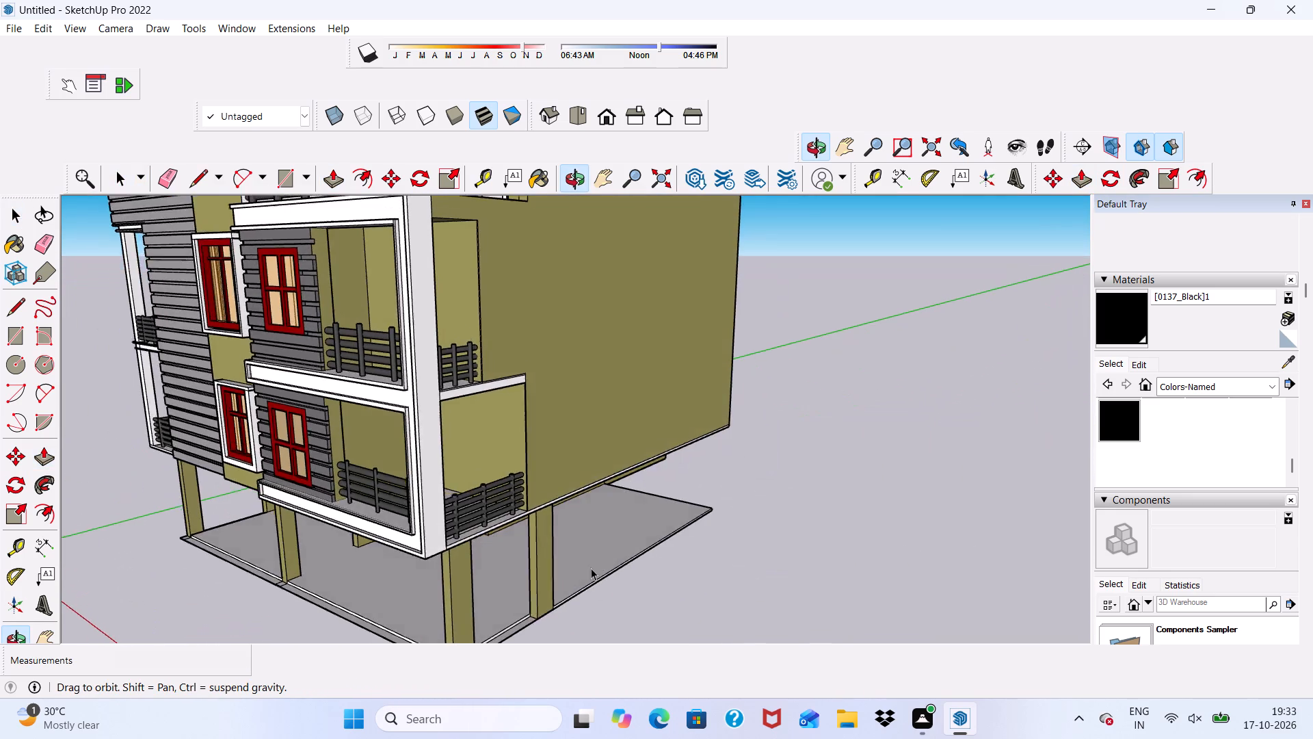
{"action": "middle_click_drag", "start_coordinate": [591, 568], "coordinate": [596, 564]}
{"action": "scroll", "coordinate": [526, 613], "scroll_direction": "up", "scroll_amount": 8}
{"action": "scroll", "coordinate": [414, 383], "scroll_direction": "down", "scroll_amount": 6}
{"action": "scroll", "coordinate": [292, 517], "scroll_direction": "up", "scroll_amount": 5}
{"action": "scroll", "coordinate": [290, 512], "scroll_direction": "down", "scroll_amount": 3}
{"action": "scroll", "coordinate": [250, 581], "scroll_direction": "up", "scroll_amount": 3}
{"action": "scroll", "coordinate": [251, 540], "scroll_direction": "down", "scroll_amount": 4}
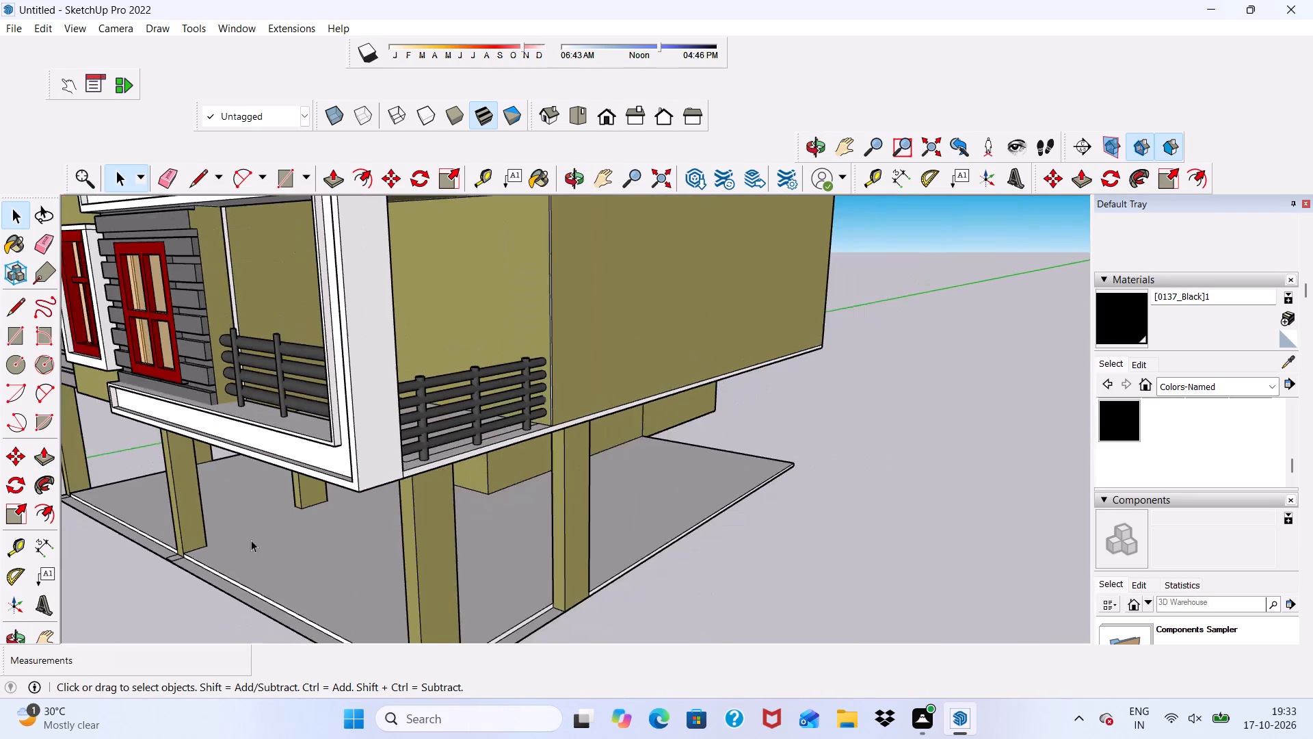
{"action": "middle_click_drag", "start_coordinate": [251, 540], "coordinate": [424, 493]}
{"action": "scroll", "coordinate": [491, 425], "scroll_direction": "down", "scroll_amount": 6}
{"action": "scroll", "coordinate": [326, 555], "scroll_direction": "up", "scroll_amount": 9}
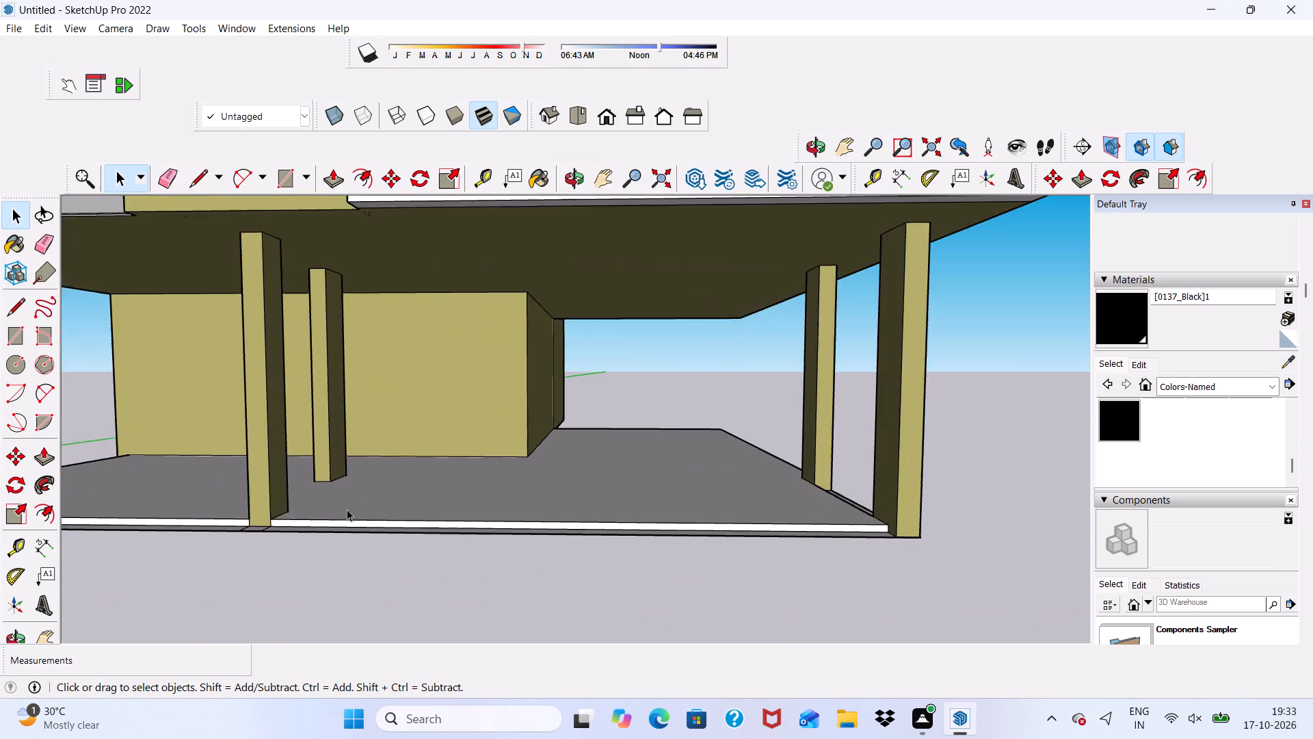
{"action": "scroll", "coordinate": [347, 509], "scroll_direction": "up", "scroll_amount": 9}
{"action": "left_click", "coordinate": [341, 527]}
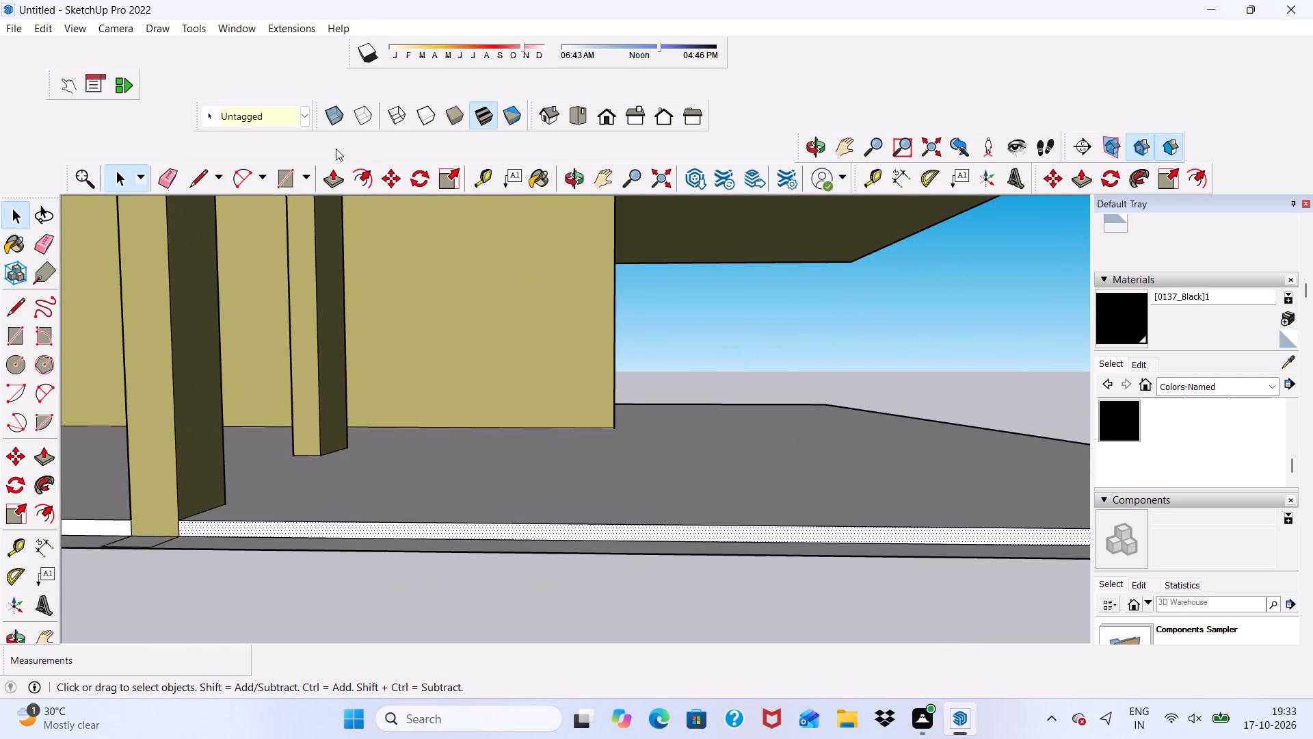
{"action": "left_click", "coordinate": [330, 174]}
{"action": "scroll", "coordinate": [342, 517], "scroll_direction": "up", "scroll_amount": 1, "text": "ctrl"}
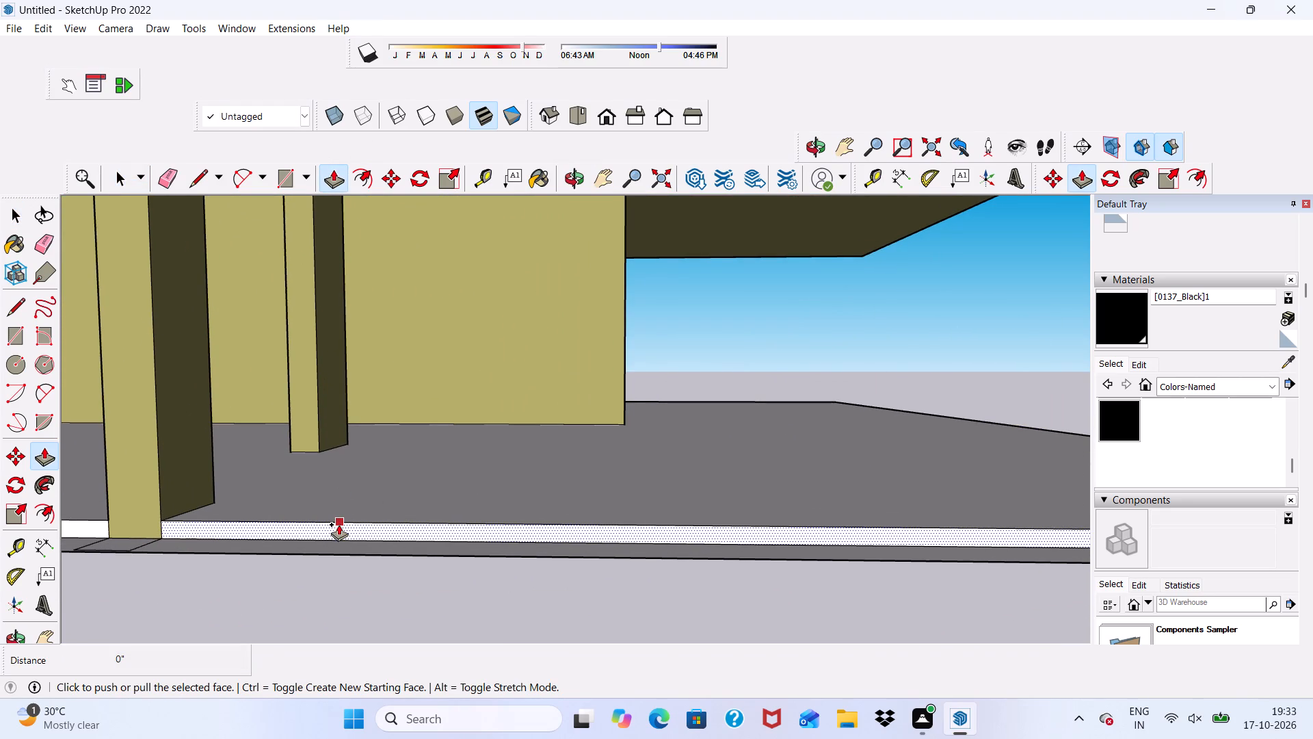
{"action": "left_click", "coordinate": [339, 524]}
{"action": "left_click", "coordinate": [336, 562]}
{"action": "scroll", "coordinate": [339, 534], "scroll_direction": "down", "scroll_amount": 5}
{"action": "middle_click_drag", "start_coordinate": [384, 532], "coordinate": [384, 532]}
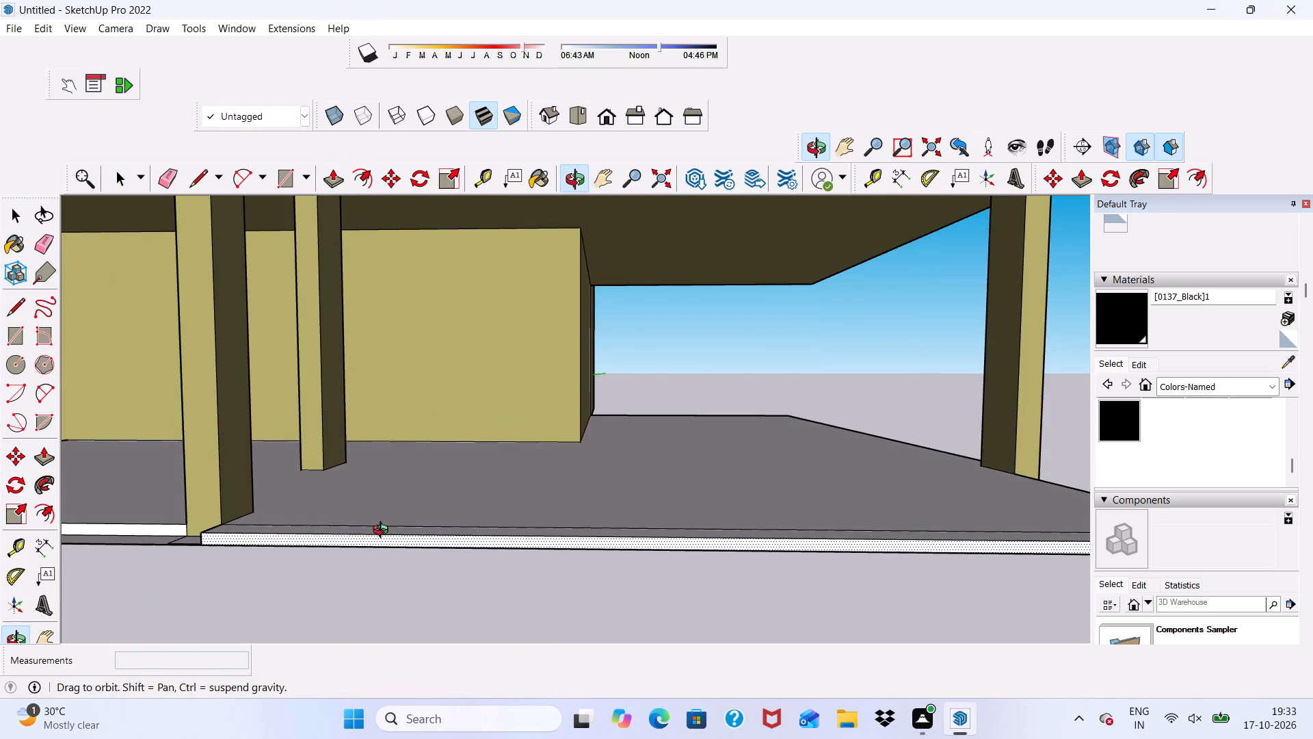
Push/Pull the extended floor strip's small end face 9" across the front of the middle front column.
{"action": "middle_click_drag", "start_coordinate": [384, 532], "coordinate": [577, 534]}
{"action": "scroll", "coordinate": [371, 626], "scroll_direction": "up", "scroll_amount": 3}
{"action": "scroll", "coordinate": [425, 599], "scroll_direction": "up", "scroll_amount": 2}
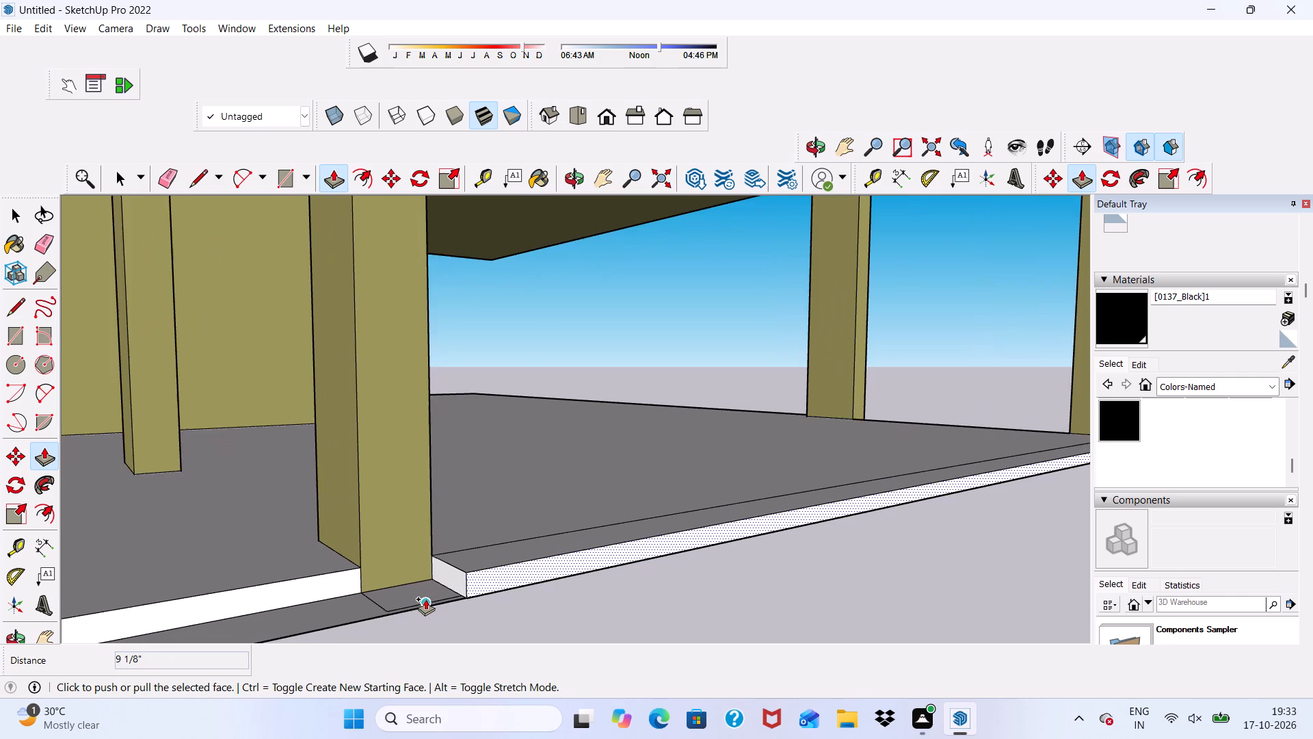
{"action": "scroll", "coordinate": [425, 599], "scroll_direction": "up", "scroll_amount": 1}
{"action": "key", "text": "space"}
{"action": "left_click", "coordinate": [442, 581]}
{"action": "left_click", "coordinate": [448, 571]}
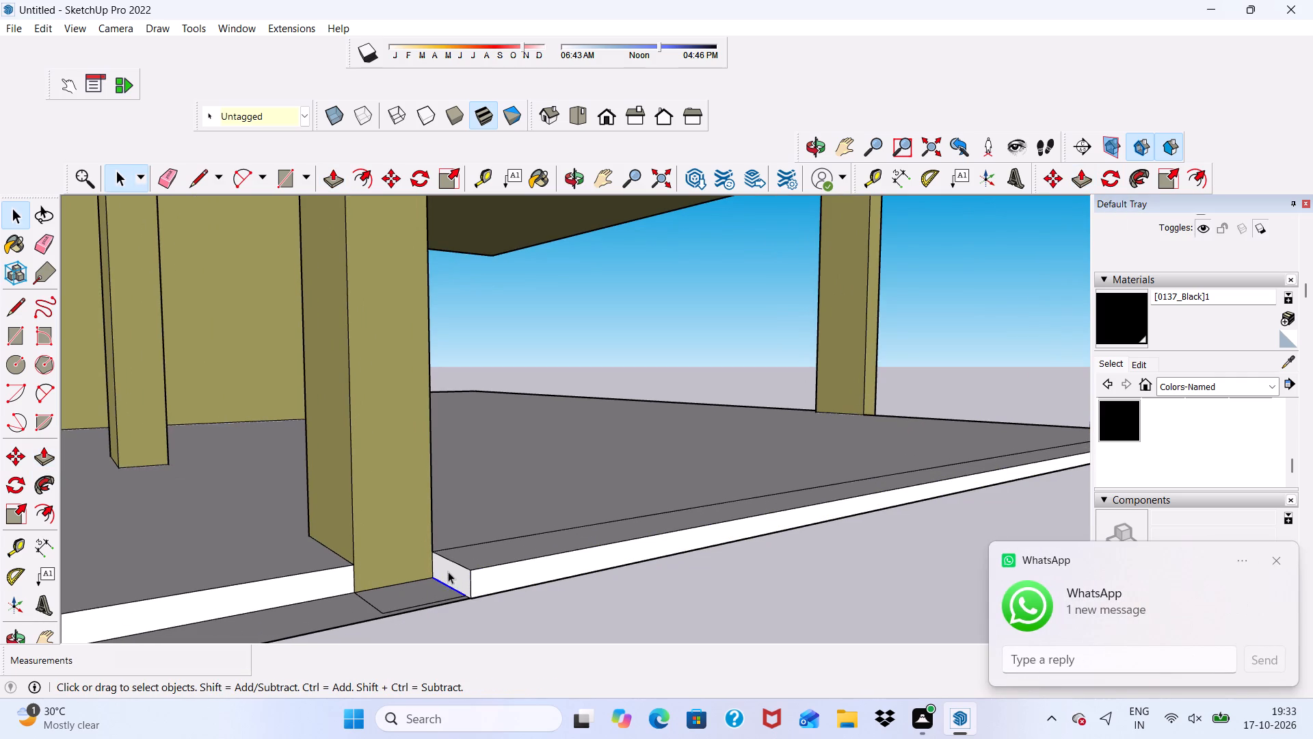
{"action": "left_click", "coordinate": [326, 168]}
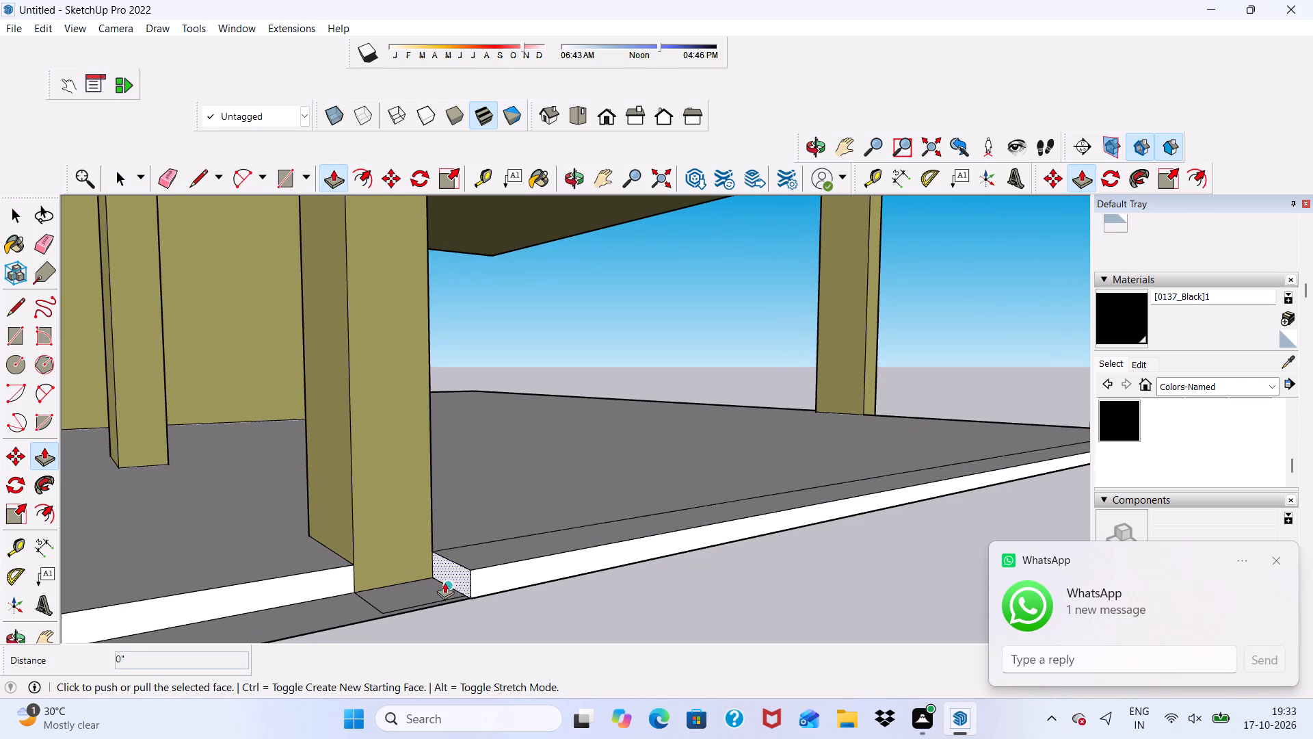
{"action": "left_click", "coordinate": [448, 576]}
{"action": "scroll", "coordinate": [120, 611], "scroll_direction": "up", "scroll_amount": 2}
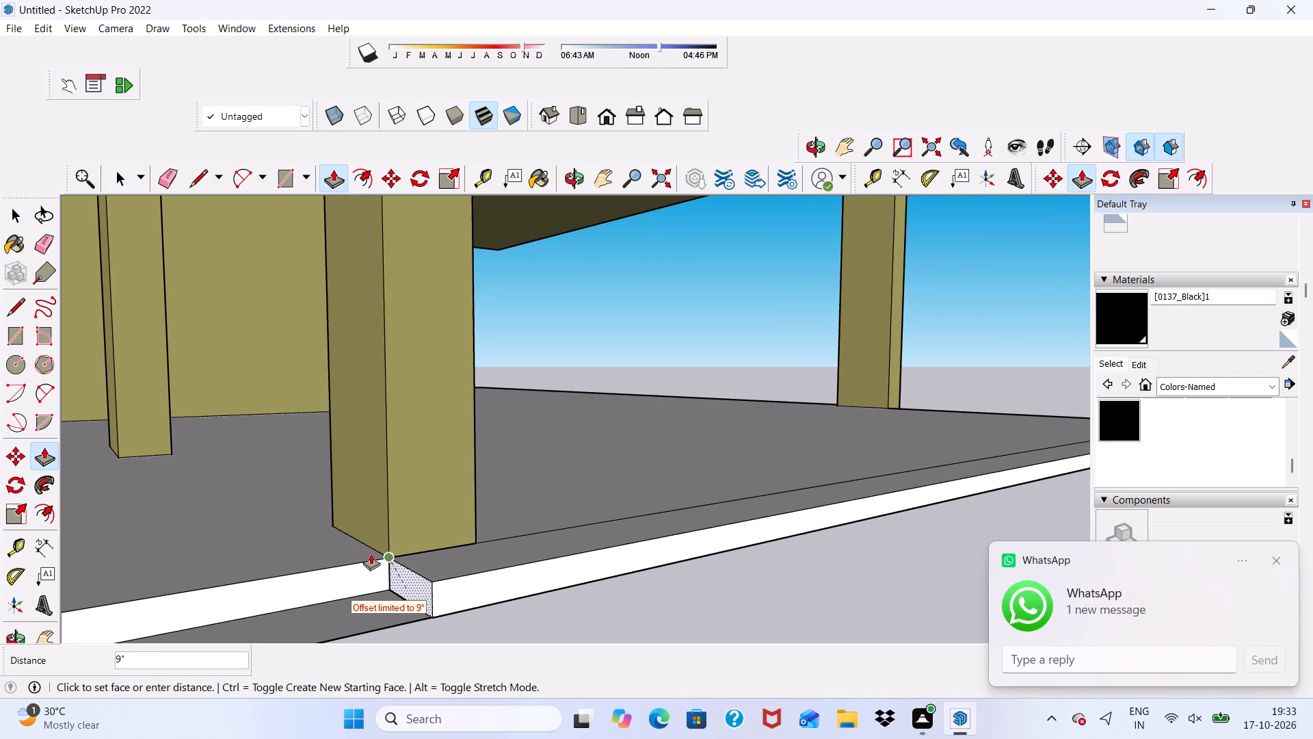
{"action": "left_click", "coordinate": [368, 554]}
{"action": "scroll", "coordinate": [331, 595], "scroll_direction": "up", "scroll_amount": 1}
Push/Pull the remaining white front face in the adjoining bay 9 1/8" outward to the slab's front edge.
{"action": "left_click", "coordinate": [291, 593]}
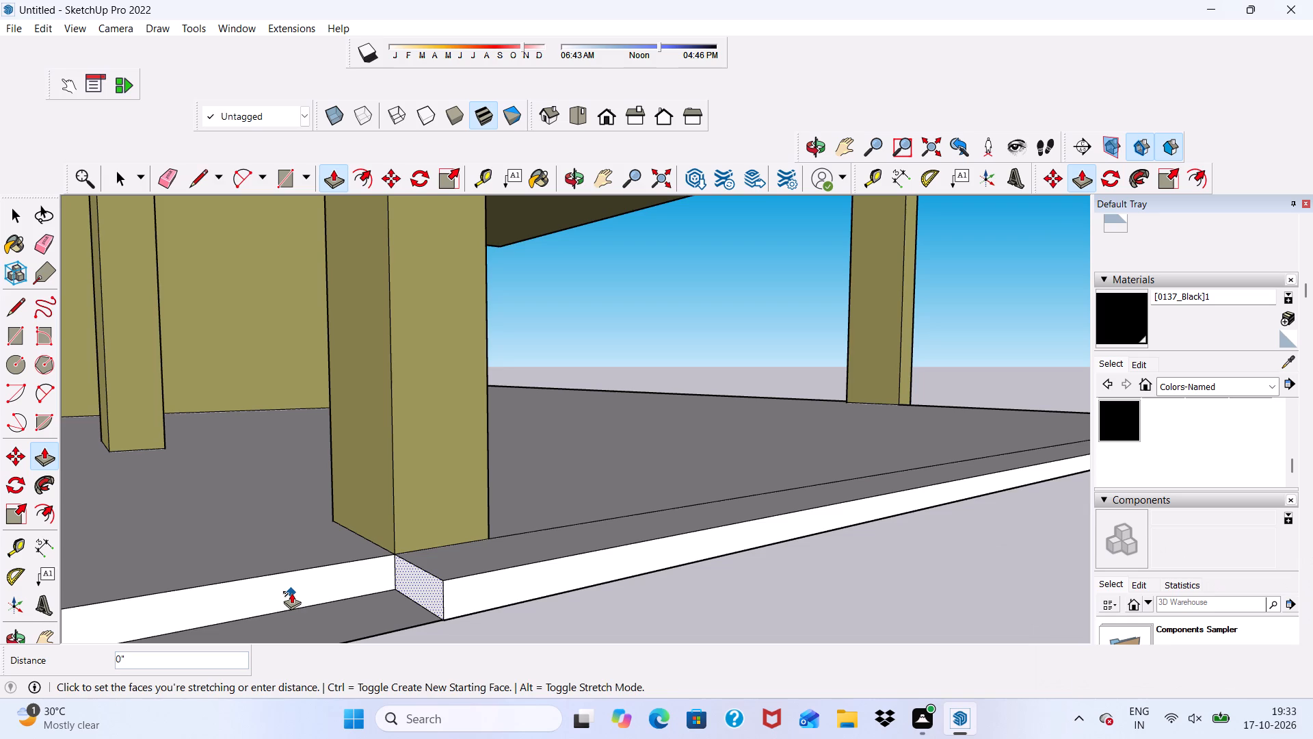
{"action": "key", "text": "space"}
{"action": "left_click", "coordinate": [293, 586]}
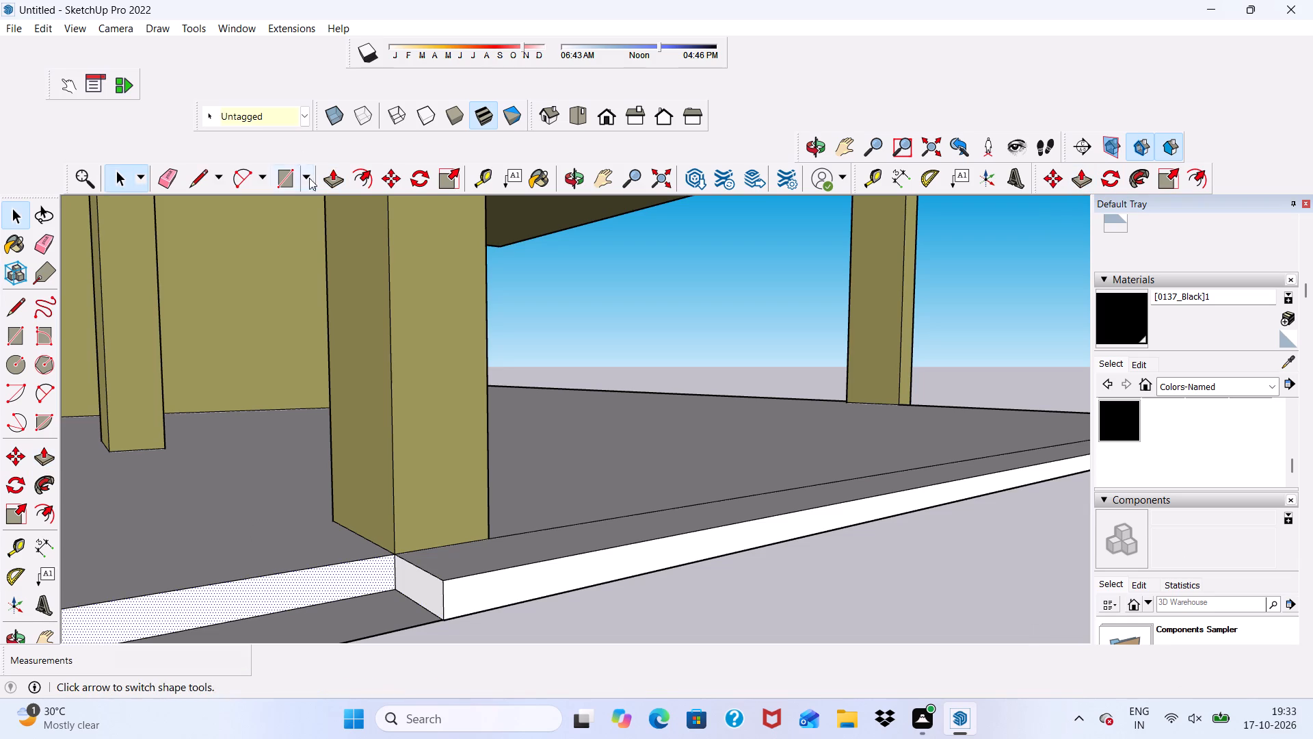
{"action": "left_click", "coordinate": [333, 164]}
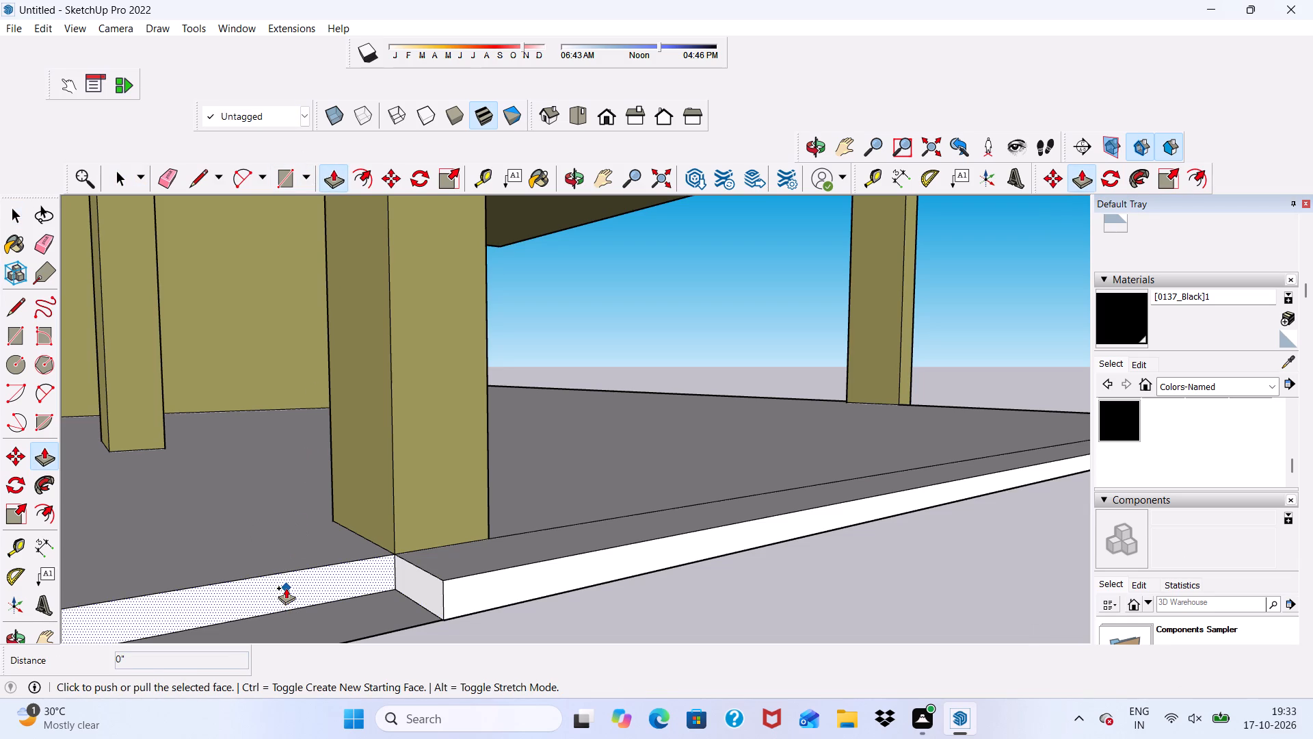
{"action": "left_click", "coordinate": [286, 588]}
{"action": "left_click", "coordinate": [508, 570]}
Push/Pull the raised floor's white side face between the wall and the nearest side column outward to the slab's edge.
{"action": "scroll", "coordinate": [493, 456], "scroll_direction": "down", "scroll_amount": 5}
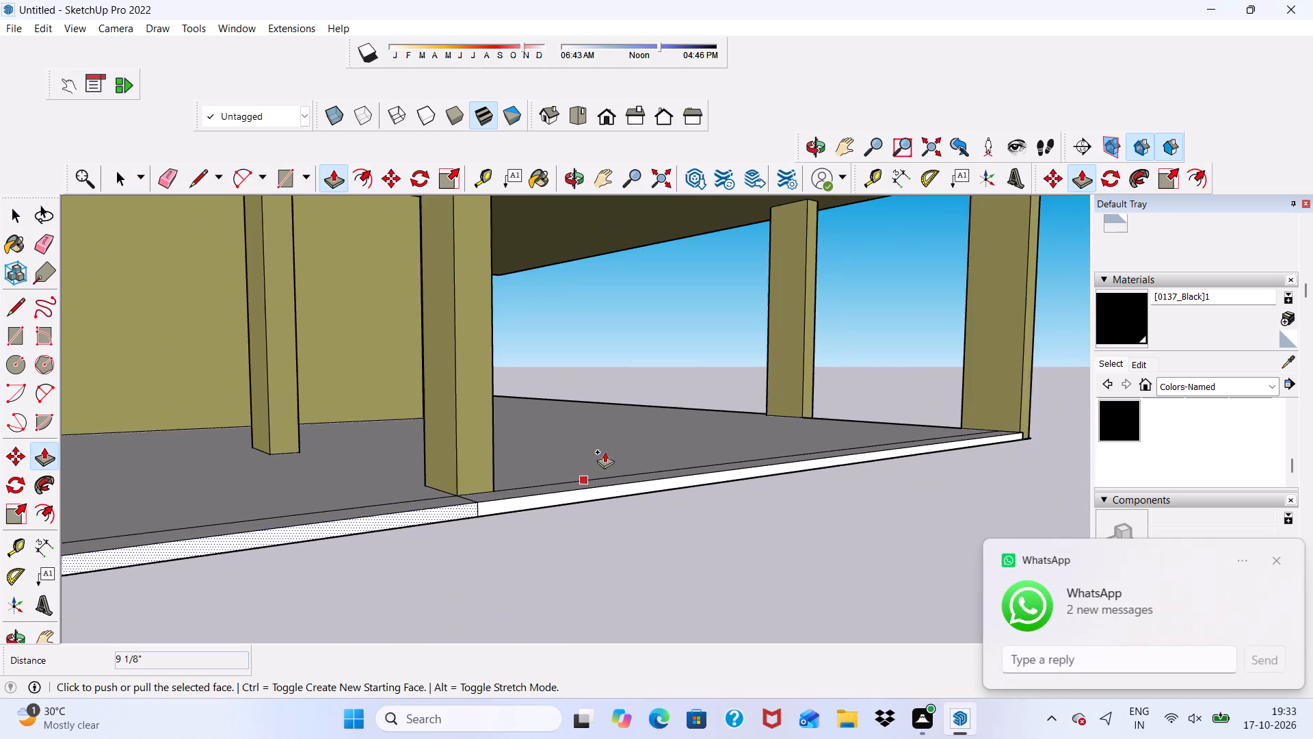
{"action": "scroll", "coordinate": [605, 452], "scroll_direction": "down", "scroll_amount": 11}
{"action": "scroll", "coordinate": [268, 573], "scroll_direction": "up", "scroll_amount": 4}
{"action": "scroll", "coordinate": [264, 493], "scroll_direction": "up", "scroll_amount": 1}
{"action": "middle_click_drag", "start_coordinate": [264, 493], "coordinate": [322, 525]}
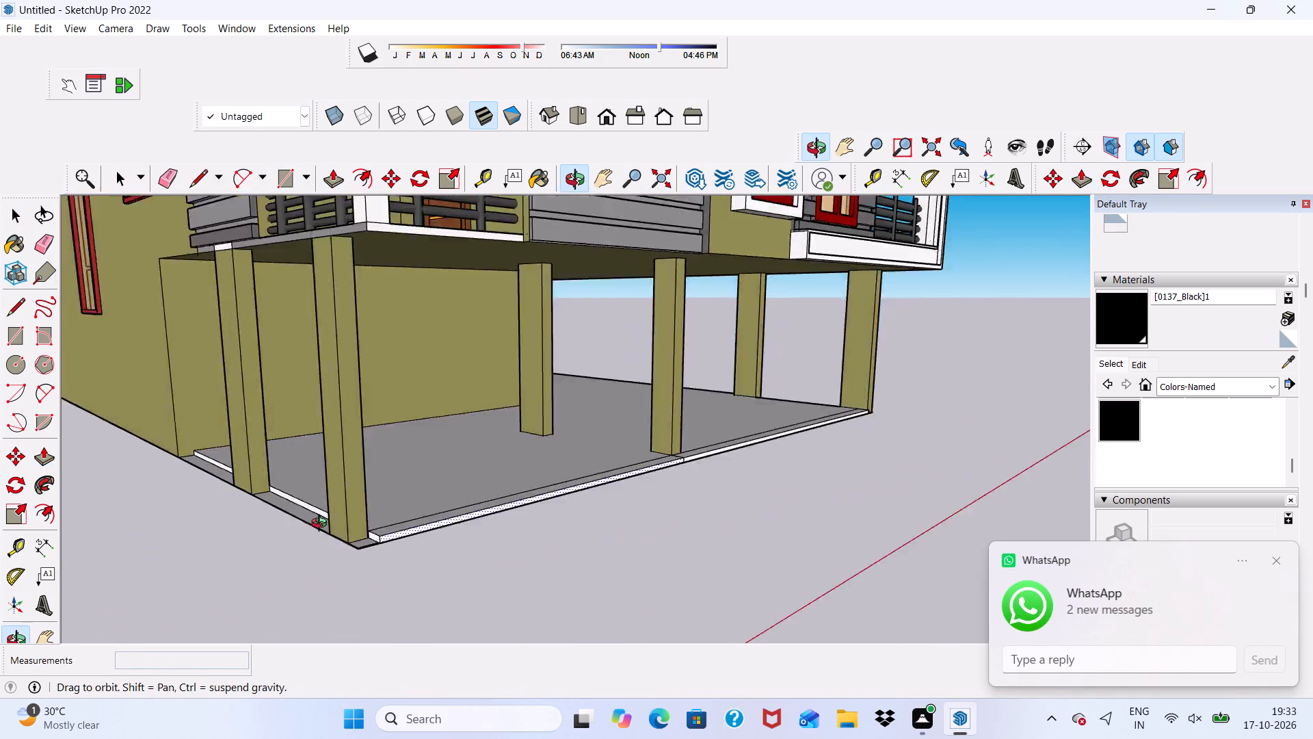
{"action": "middle_click_drag", "start_coordinate": [322, 525], "coordinate": [406, 554]}
{"action": "scroll", "coordinate": [350, 571], "scroll_direction": "down", "scroll_amount": 1}
{"action": "key", "text": "space"}
{"action": "scroll", "coordinate": [295, 536], "scroll_direction": "up", "scroll_amount": 11}
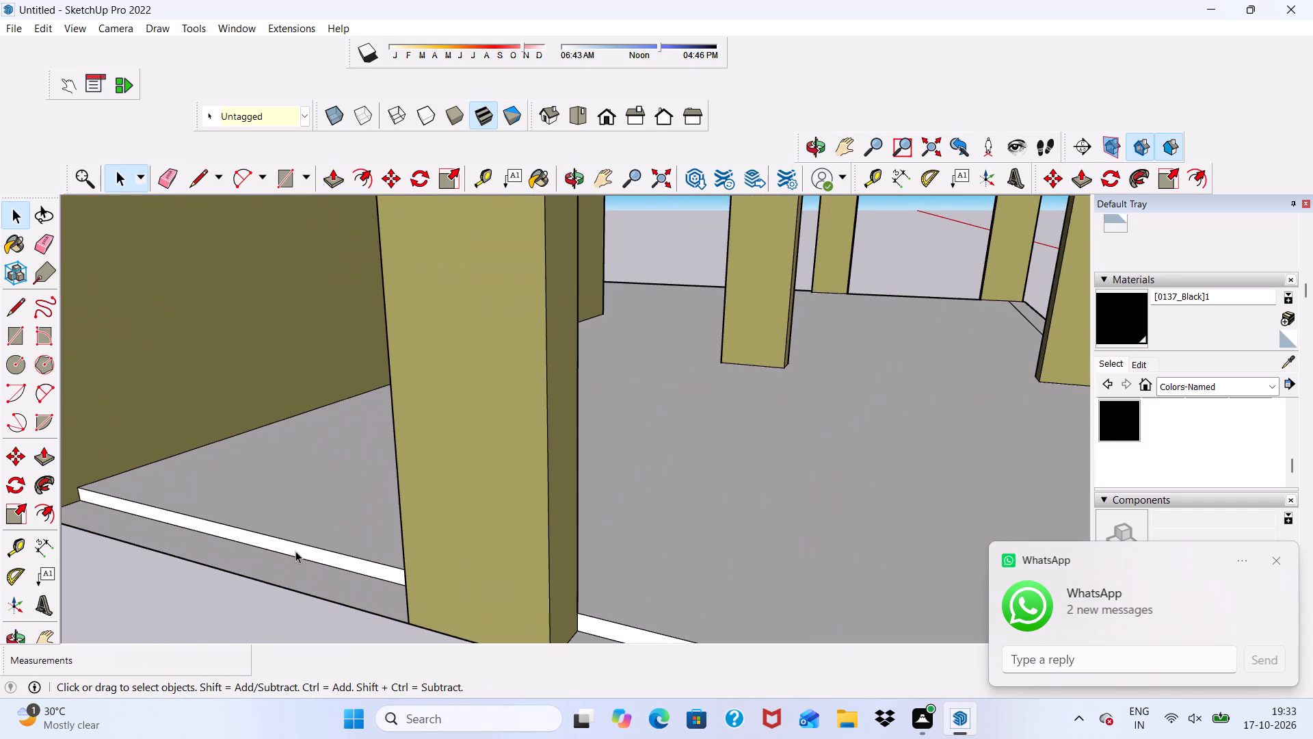
{"action": "left_click", "coordinate": [295, 551]}
{"action": "left_click", "coordinate": [334, 179]}
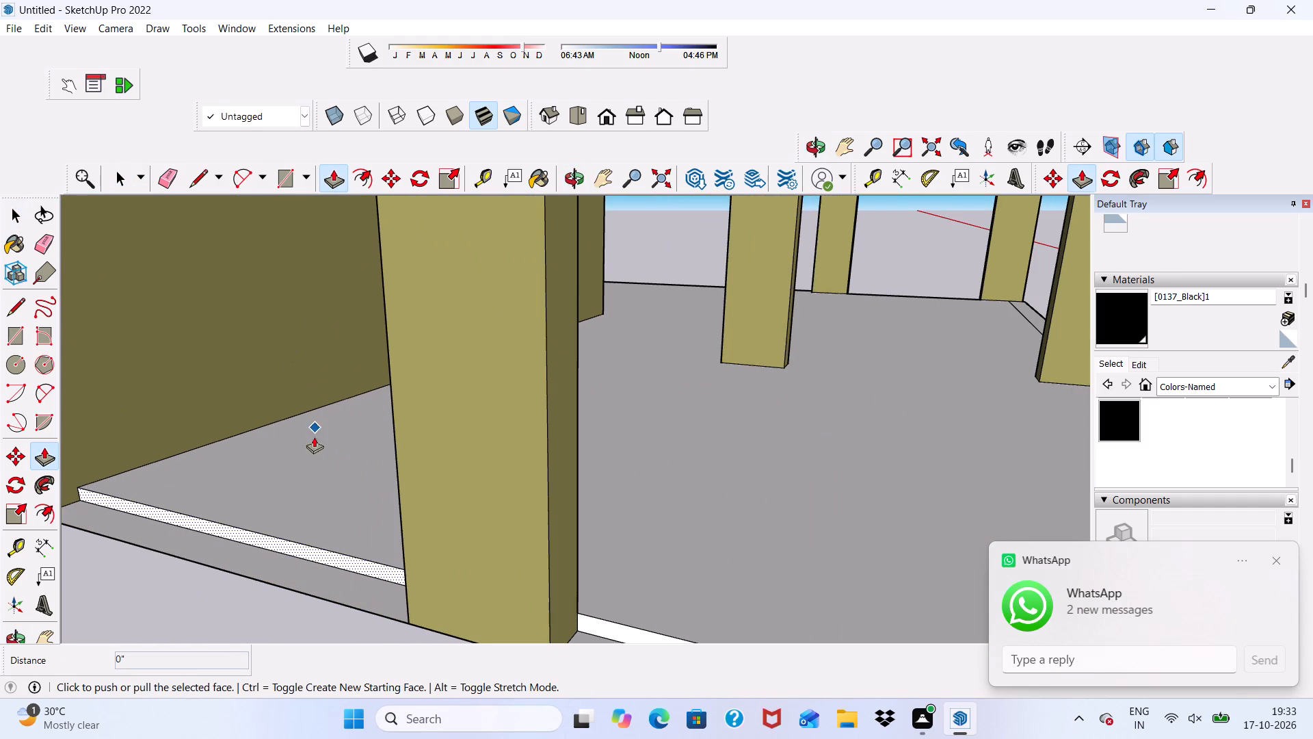
{"action": "scroll", "coordinate": [286, 559], "scroll_direction": "up", "scroll_amount": 2}
{"action": "left_click", "coordinate": [287, 539]}
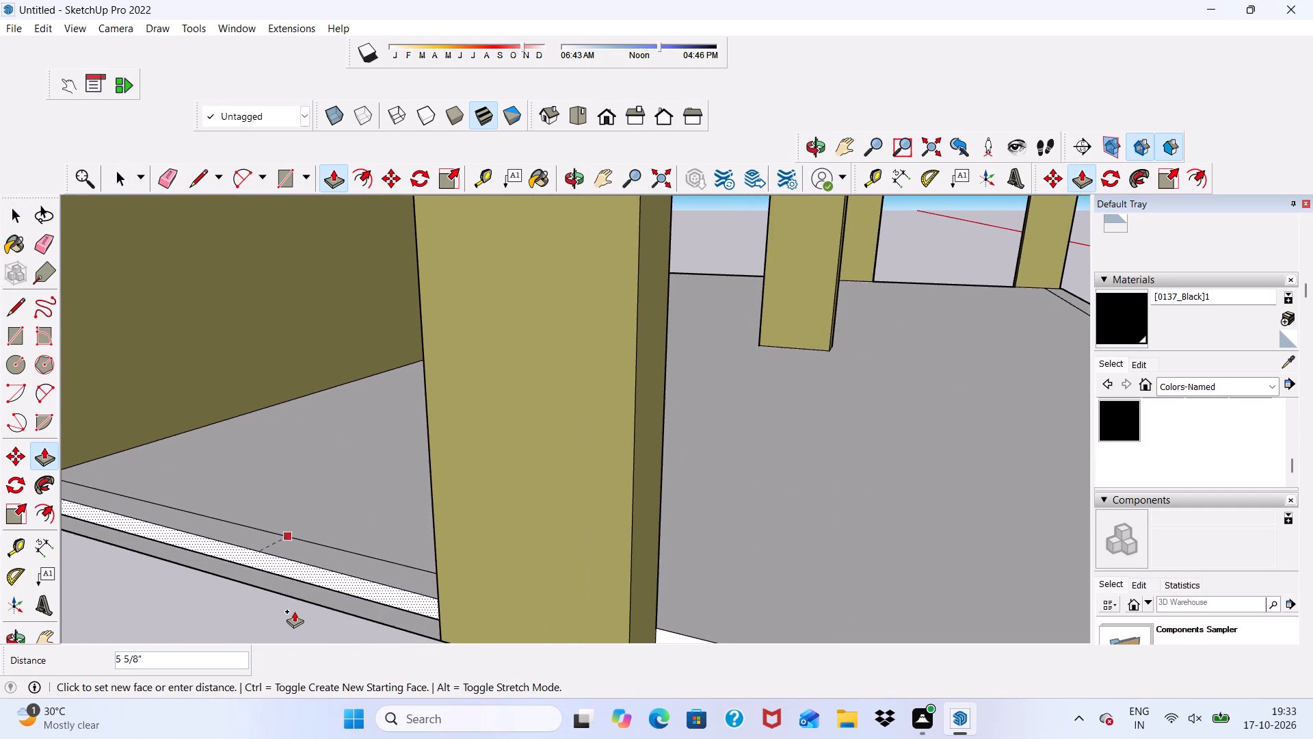
{"action": "left_click", "coordinate": [297, 595]}
Push/Pull the white side face between the two side columns 9" outward to the slab's edge.
{"action": "scroll", "coordinate": [256, 546], "scroll_direction": "down", "scroll_amount": 5}
{"action": "scroll", "coordinate": [533, 621], "scroll_direction": "up", "scroll_amount": 5}
{"action": "key", "text": "space"}
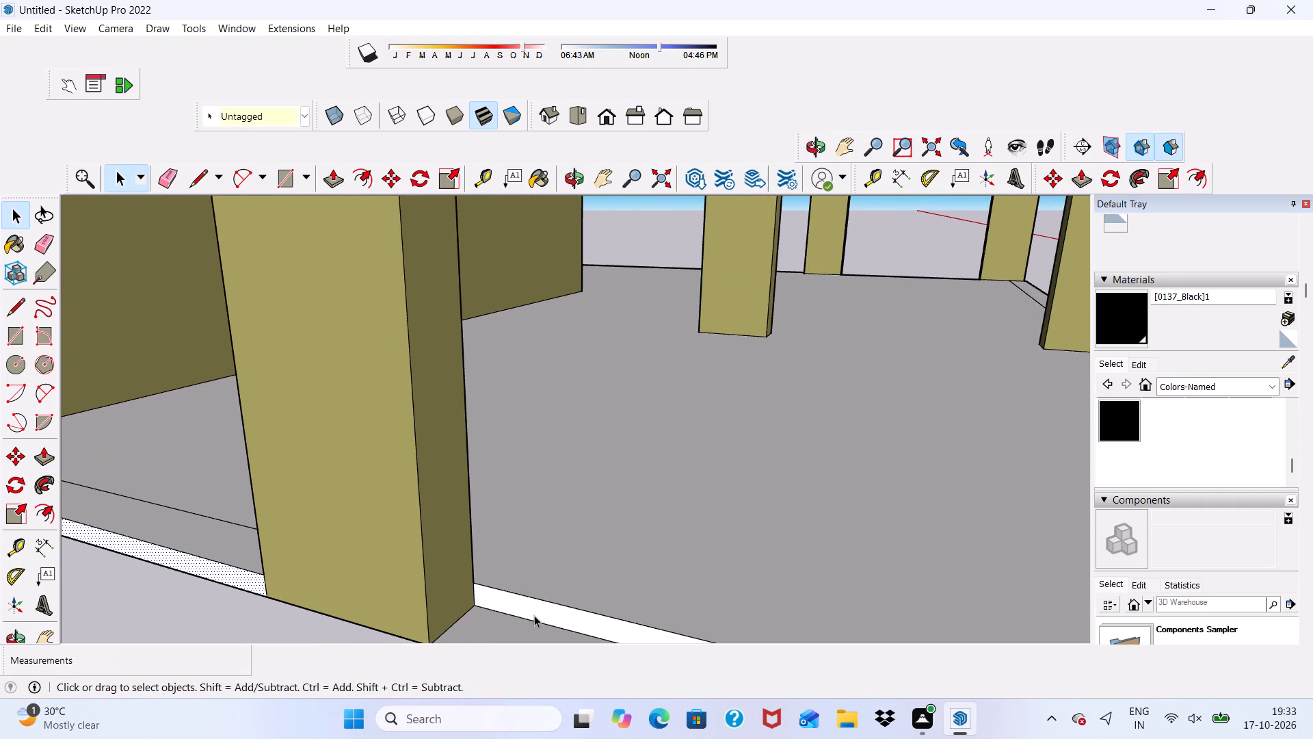
{"action": "left_click", "coordinate": [534, 612]}
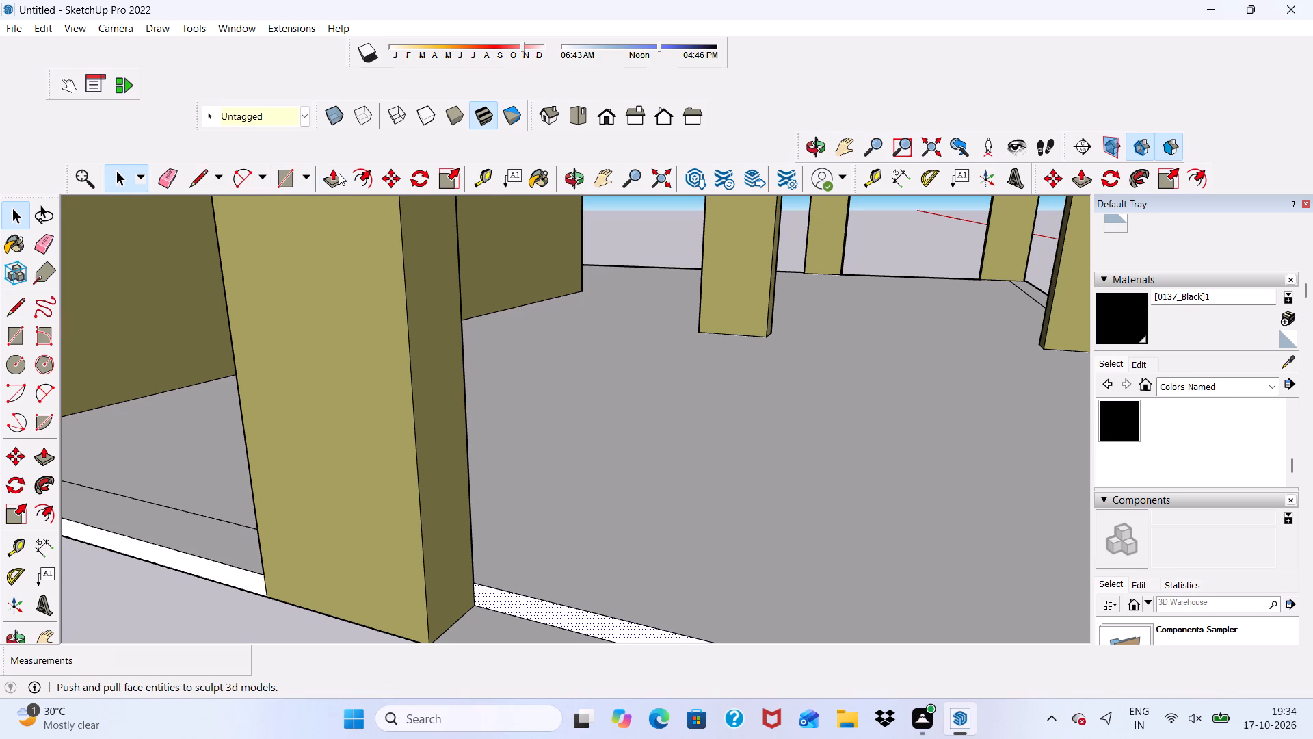
{"action": "left_click", "coordinate": [339, 173]}
{"action": "left_click", "coordinate": [510, 600]}
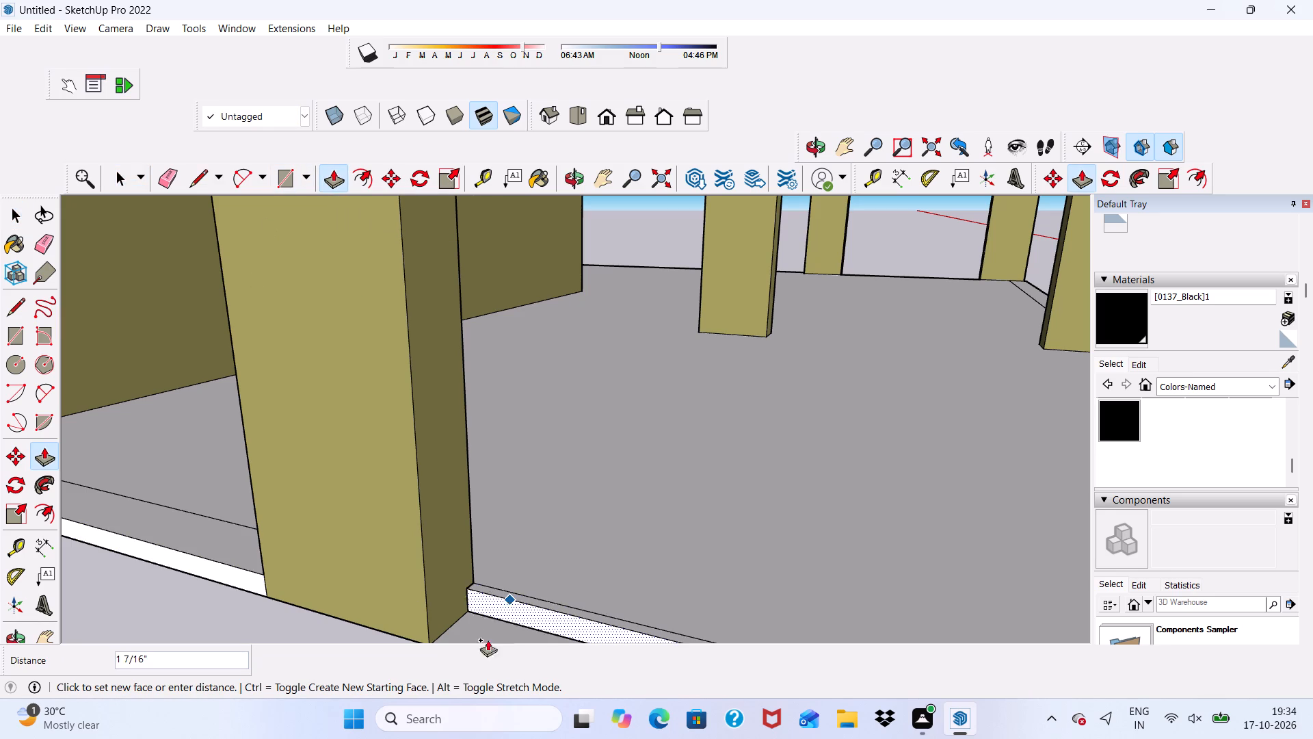
{"action": "scroll", "coordinate": [436, 543], "scroll_direction": "down", "scroll_amount": 6}
{"action": "scroll", "coordinate": [476, 617], "scroll_direction": "up", "scroll_amount": 3}
{"action": "left_click", "coordinate": [476, 617]}
Push/Pull the front strip's small end face 9" past the front corner column to complete the slab's corner.
{"action": "scroll", "coordinate": [486, 568], "scroll_direction": "down", "scroll_amount": 3}
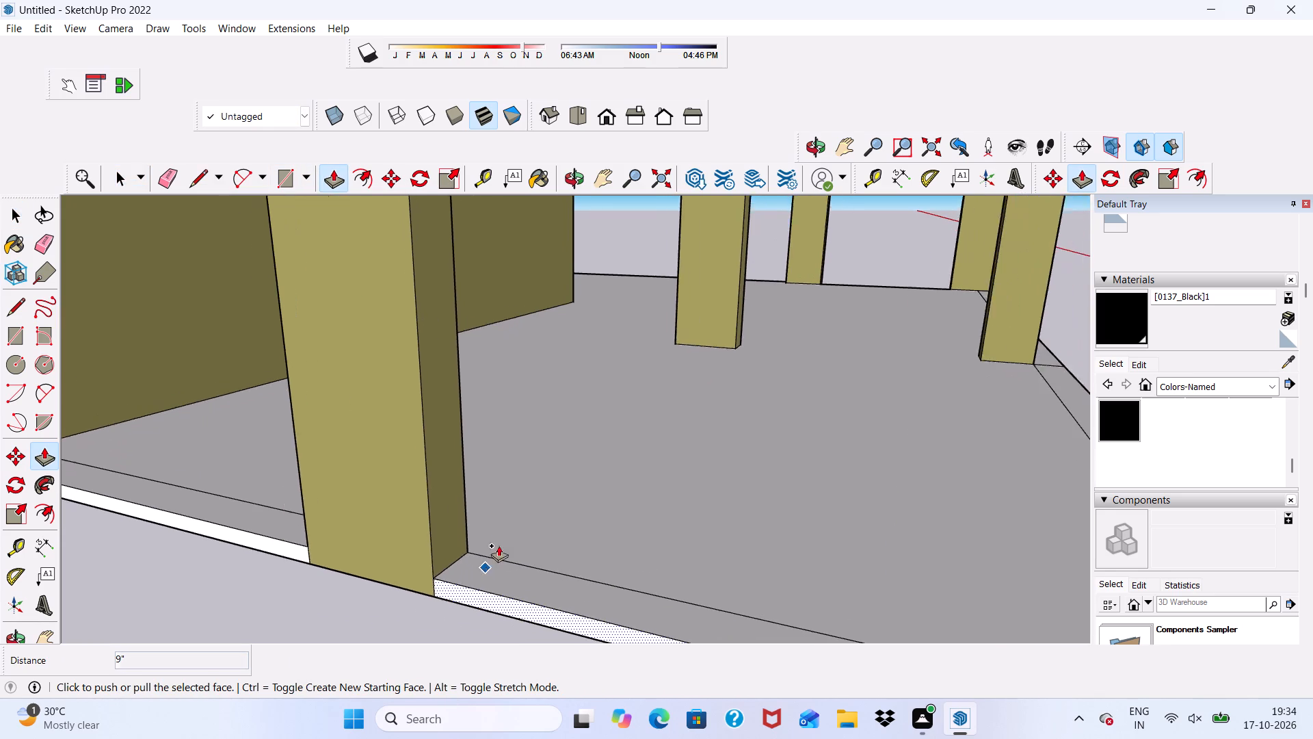
{"action": "scroll", "coordinate": [499, 545], "scroll_direction": "down", "scroll_amount": 7}
{"action": "scroll", "coordinate": [713, 627], "scroll_direction": "up", "scroll_amount": 7}
{"action": "scroll", "coordinate": [832, 583], "scroll_direction": "up", "scroll_amount": 3}
{"action": "key", "text": "space"}
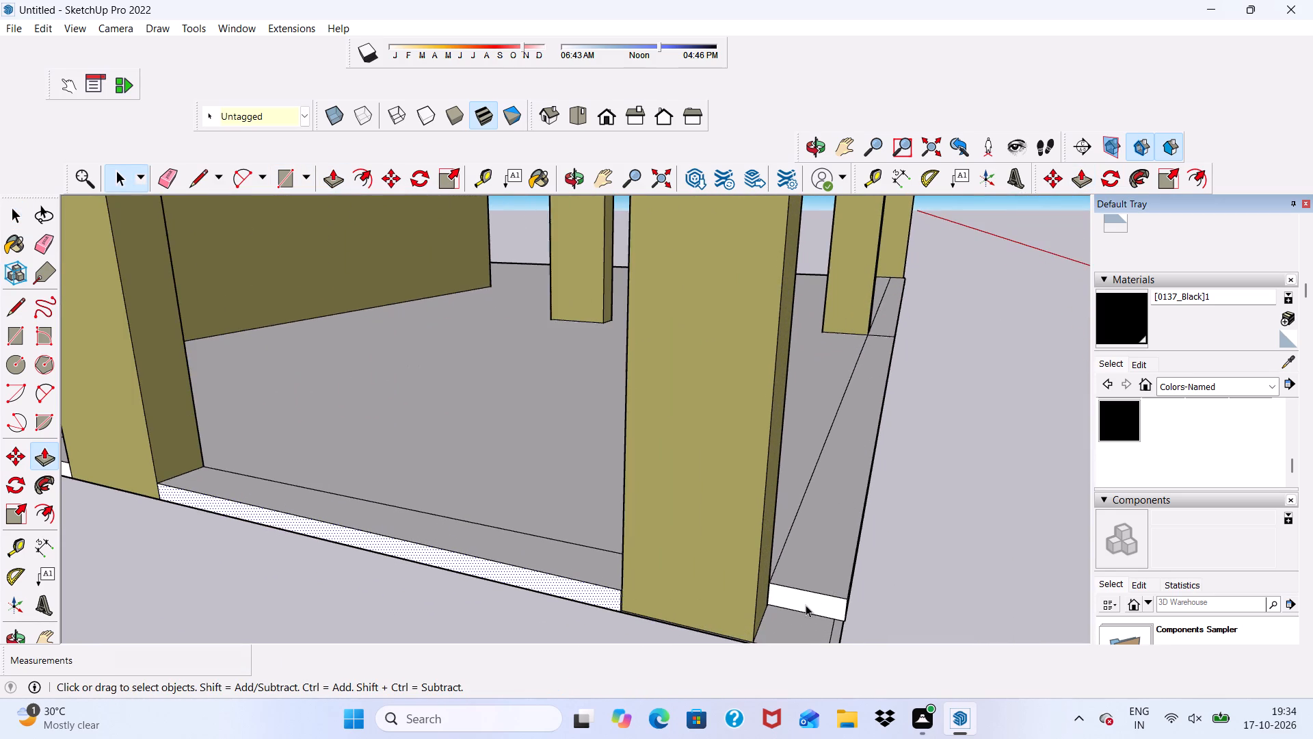
{"action": "left_click", "coordinate": [806, 605]}
{"action": "left_click", "coordinate": [332, 166]}
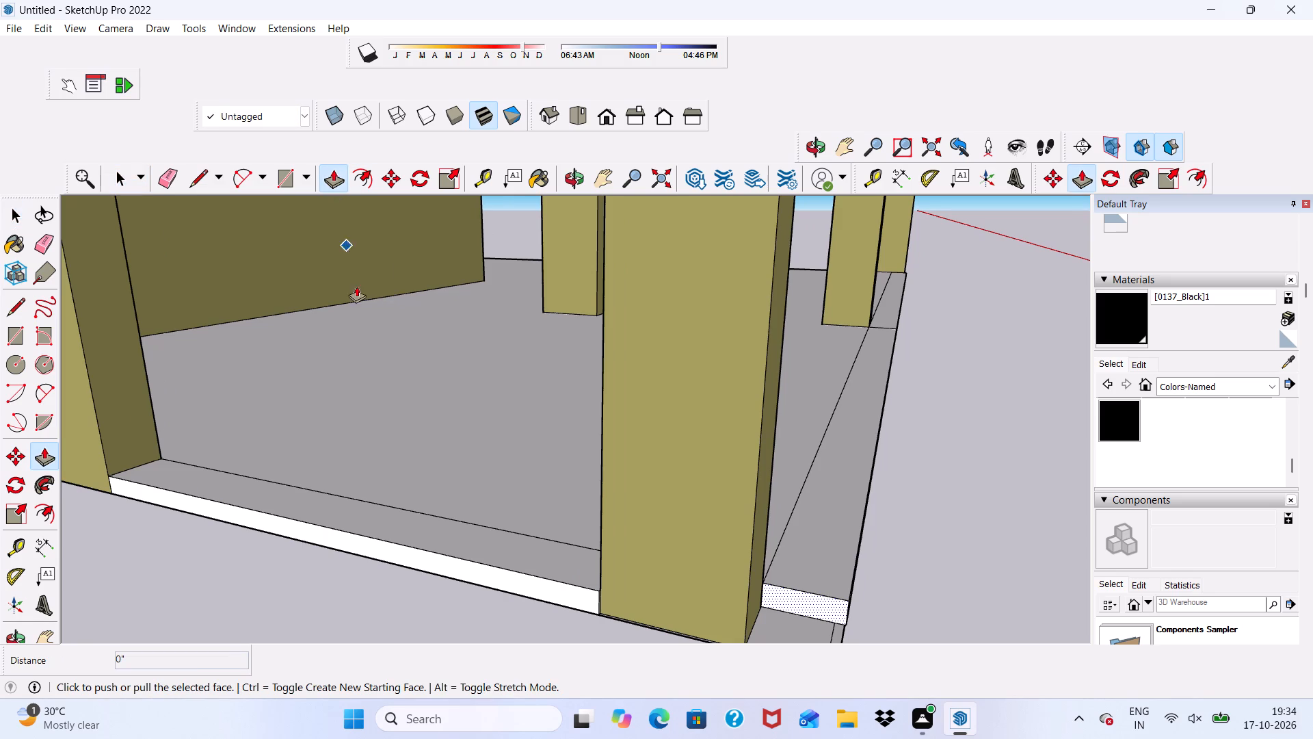
{"action": "left_click", "coordinate": [786, 604]}
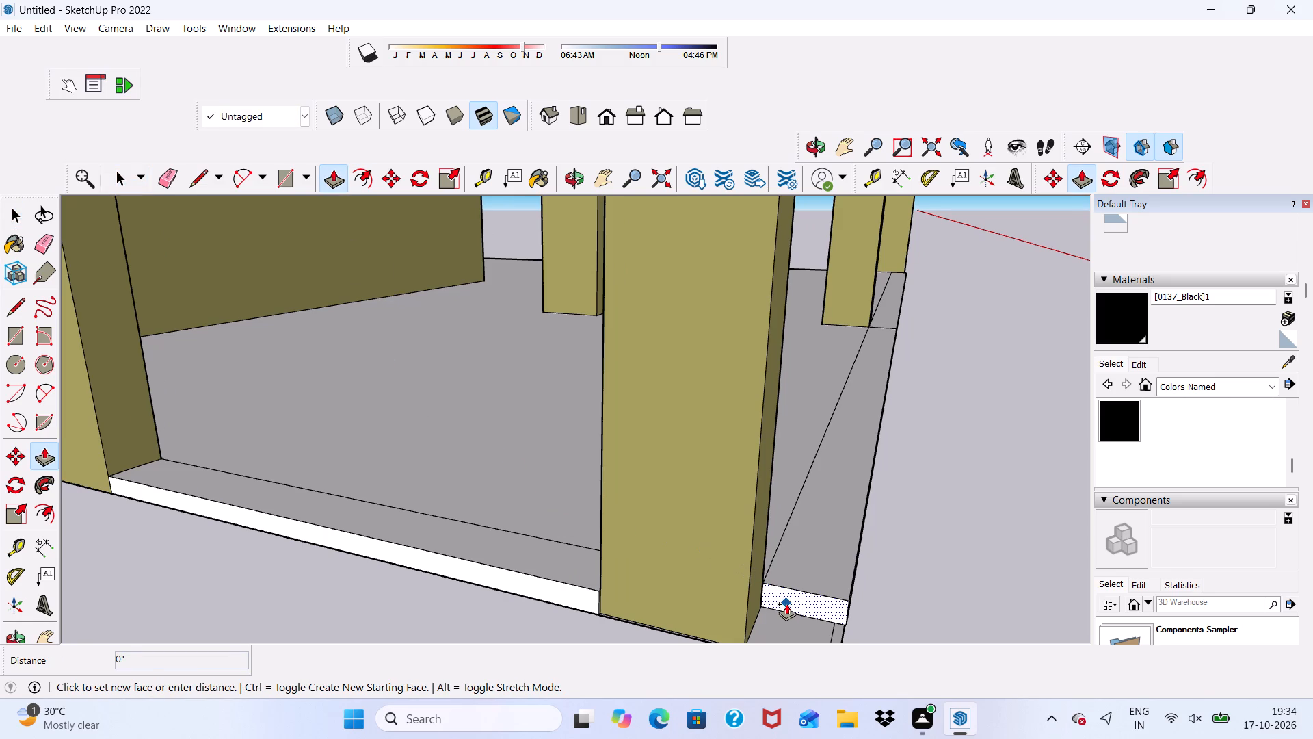
{"action": "scroll", "coordinate": [748, 596], "scroll_direction": "down", "scroll_amount": 4}
{"action": "scroll", "coordinate": [741, 664], "scroll_direction": "up", "scroll_amount": 1}
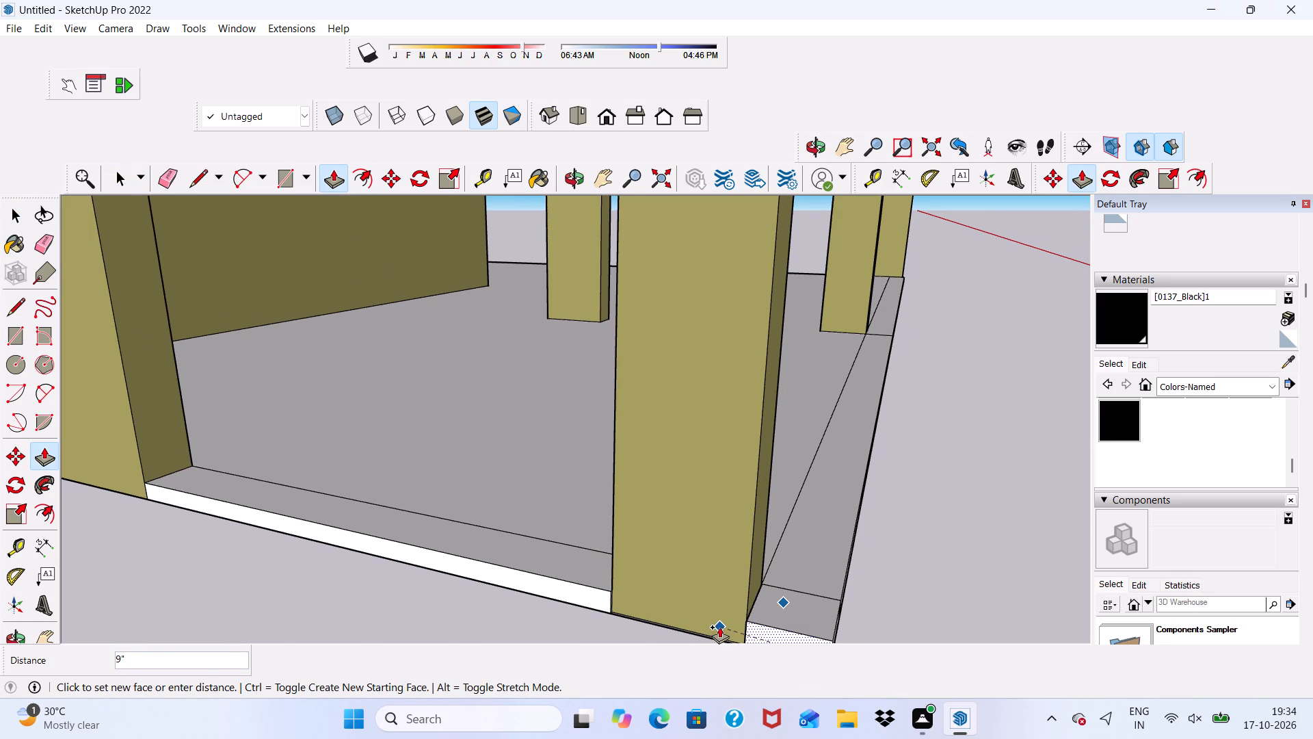
{"action": "left_click", "coordinate": [719, 627]}
Erase the short vertical seam on the slab's white front face near the corner column.
{"action": "scroll", "coordinate": [712, 521], "scroll_direction": "down", "scroll_amount": 8}
{"action": "middle_click_drag", "start_coordinate": [754, 631], "coordinate": [422, 628]}
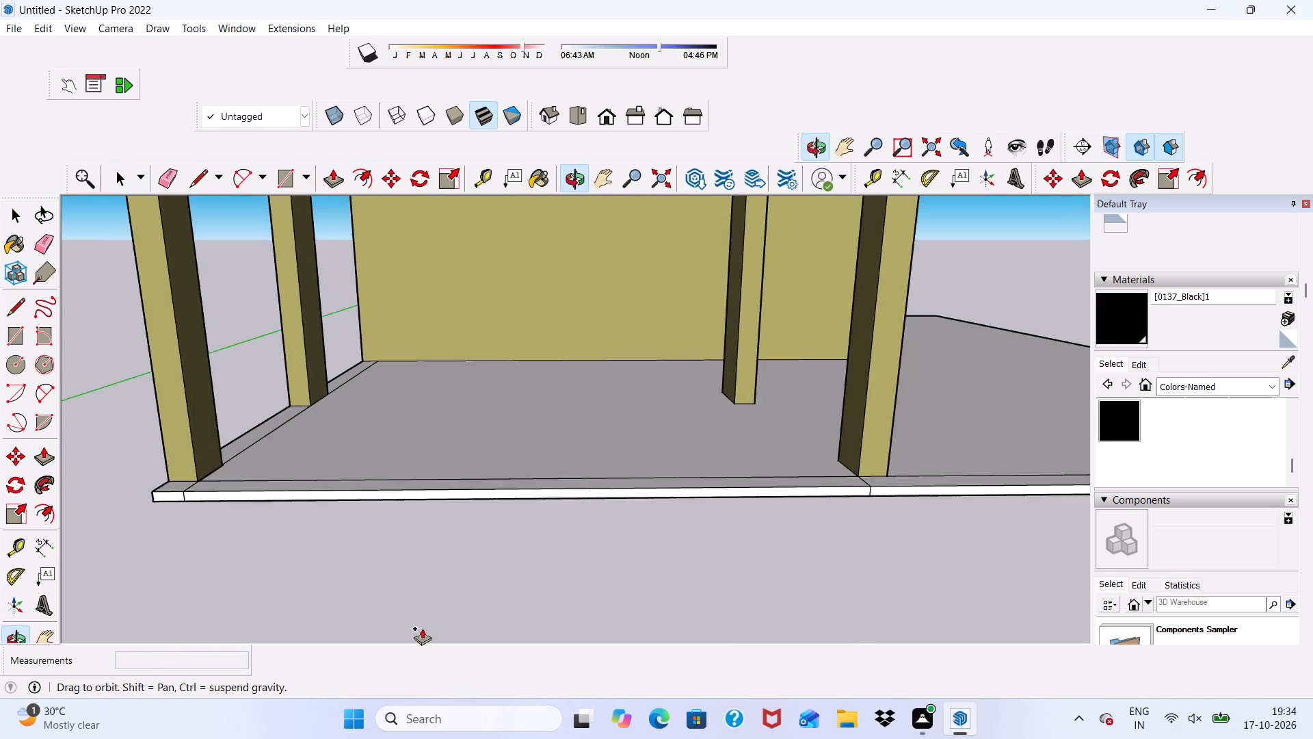
{"action": "middle_click_drag", "start_coordinate": [422, 628], "coordinate": [429, 624]}
{"action": "key", "text": "space"}
{"action": "scroll", "coordinate": [176, 356], "scroll_direction": "up", "scroll_amount": 2}
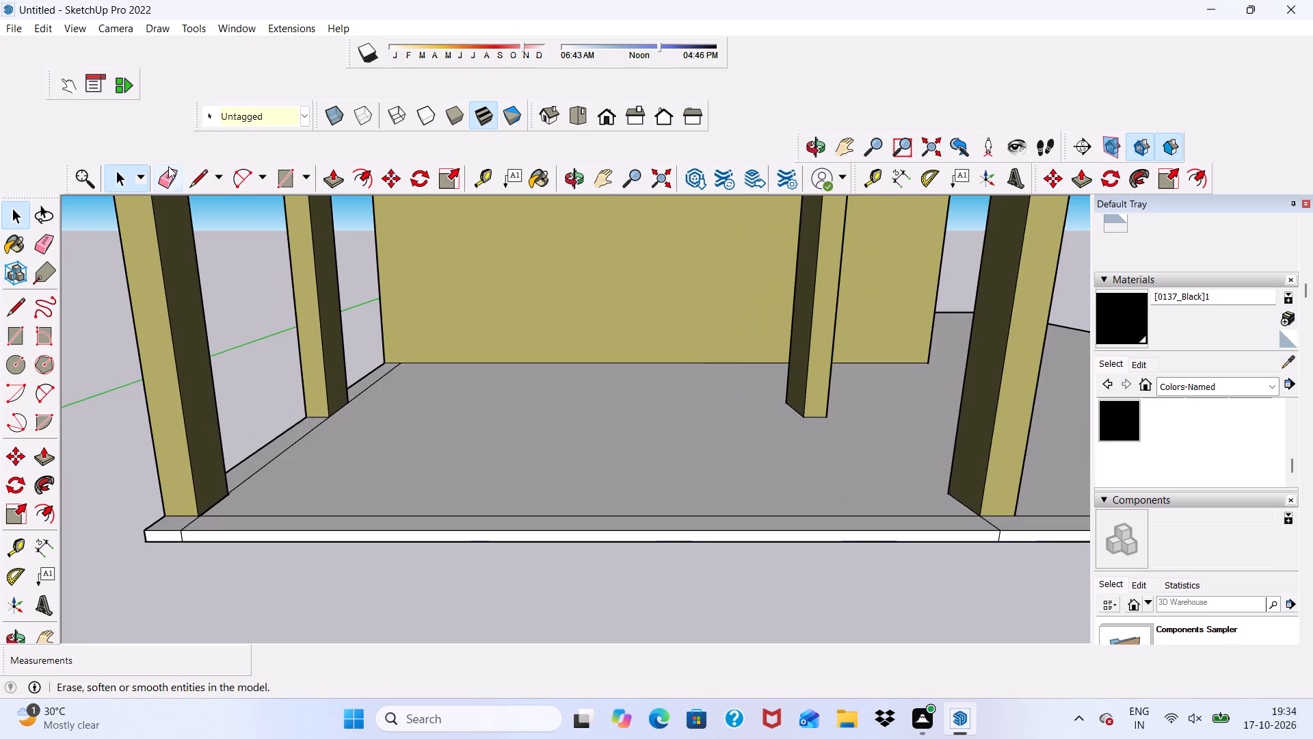
{"action": "left_click", "coordinate": [168, 166]}
{"action": "scroll", "coordinate": [194, 495], "scroll_direction": "up", "scroll_amount": 6}
{"action": "left_click", "coordinate": [185, 536]}
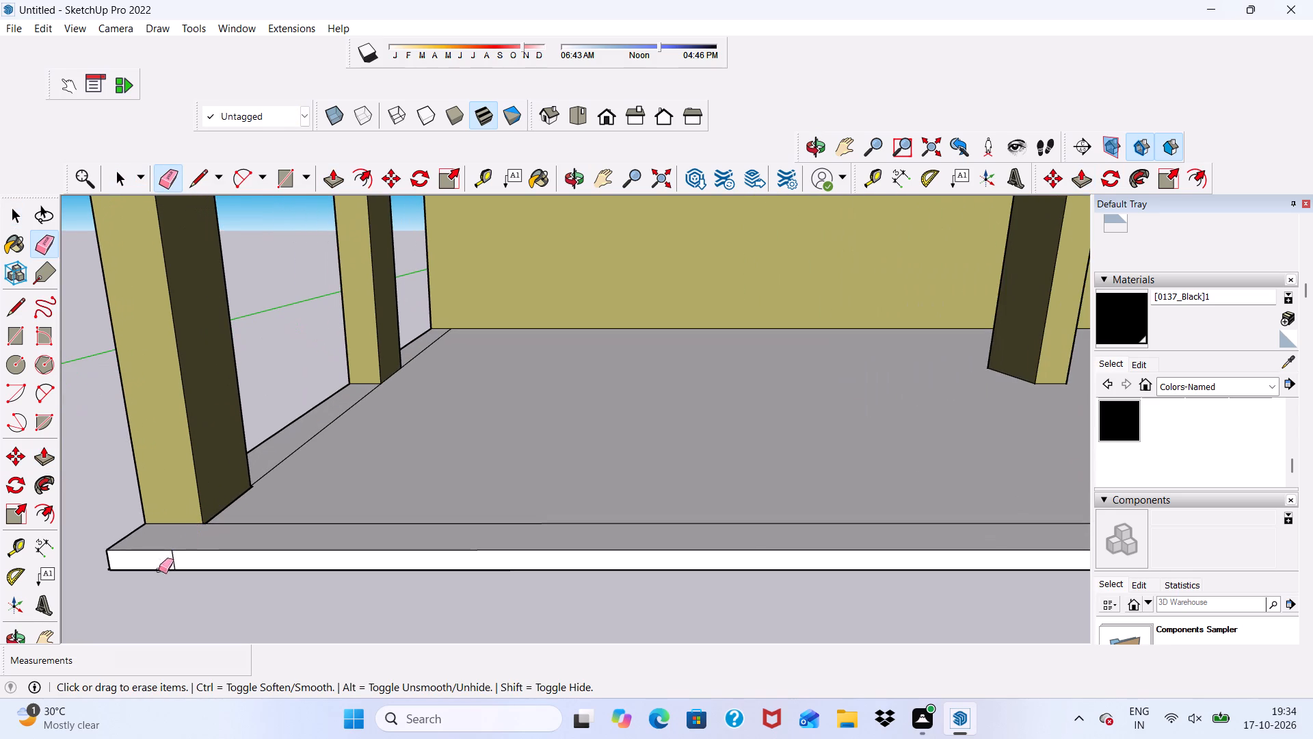
{"action": "left_click_drag", "start_coordinate": [168, 561], "coordinate": [181, 558]}
Erase the short seam lines crossing the slab's front strip and front face at the middle column.
{"action": "scroll", "coordinate": [135, 480], "scroll_direction": "down", "scroll_amount": 9}
{"action": "middle_click_drag", "start_coordinate": [651, 531], "coordinate": [634, 651]}
{"action": "scroll", "coordinate": [734, 682], "scroll_direction": "up", "scroll_amount": 4}
{"action": "scroll", "coordinate": [679, 445], "scroll_direction": "down", "scroll_amount": 5}
{"action": "scroll", "coordinate": [720, 621], "scroll_direction": "up", "scroll_amount": 4}
{"action": "scroll", "coordinate": [710, 560], "scroll_direction": "up", "scroll_amount": 1}
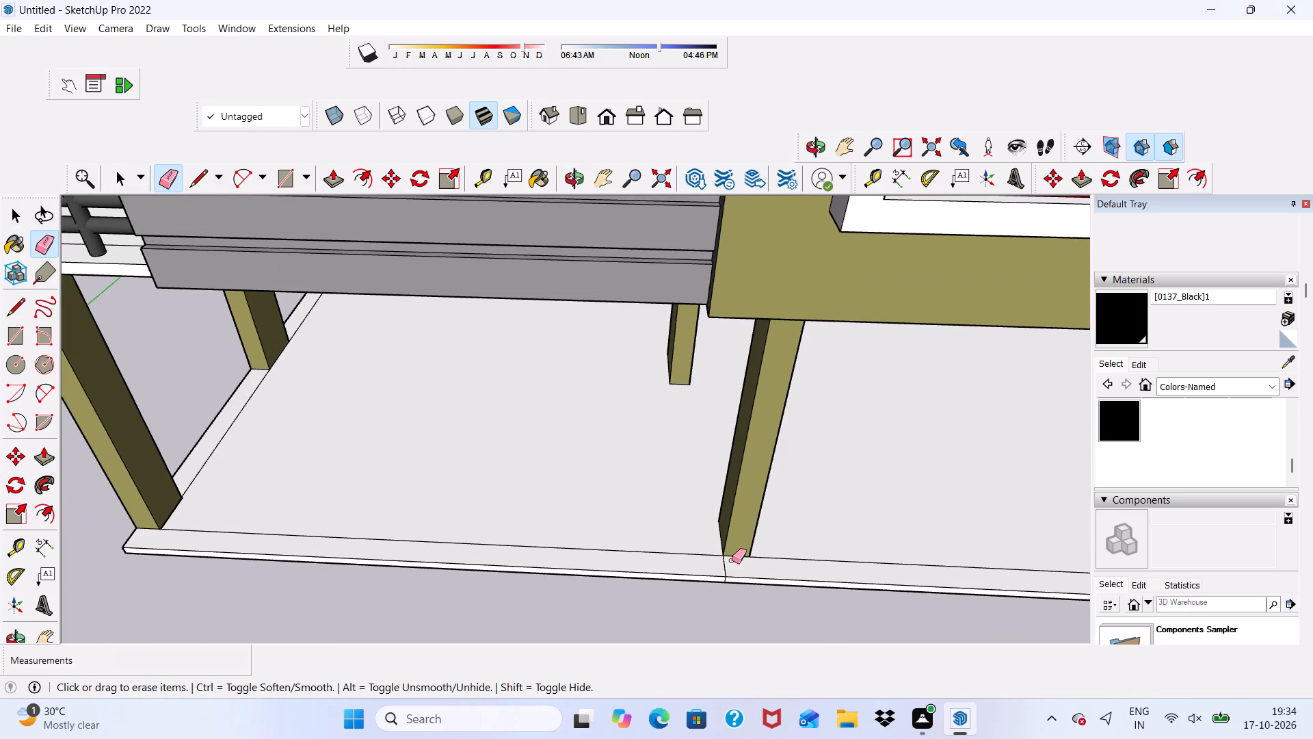
{"action": "left_click_drag", "start_coordinate": [717, 563], "coordinate": [726, 566]}
{"action": "scroll", "coordinate": [724, 583], "scroll_direction": "up", "scroll_amount": 7}
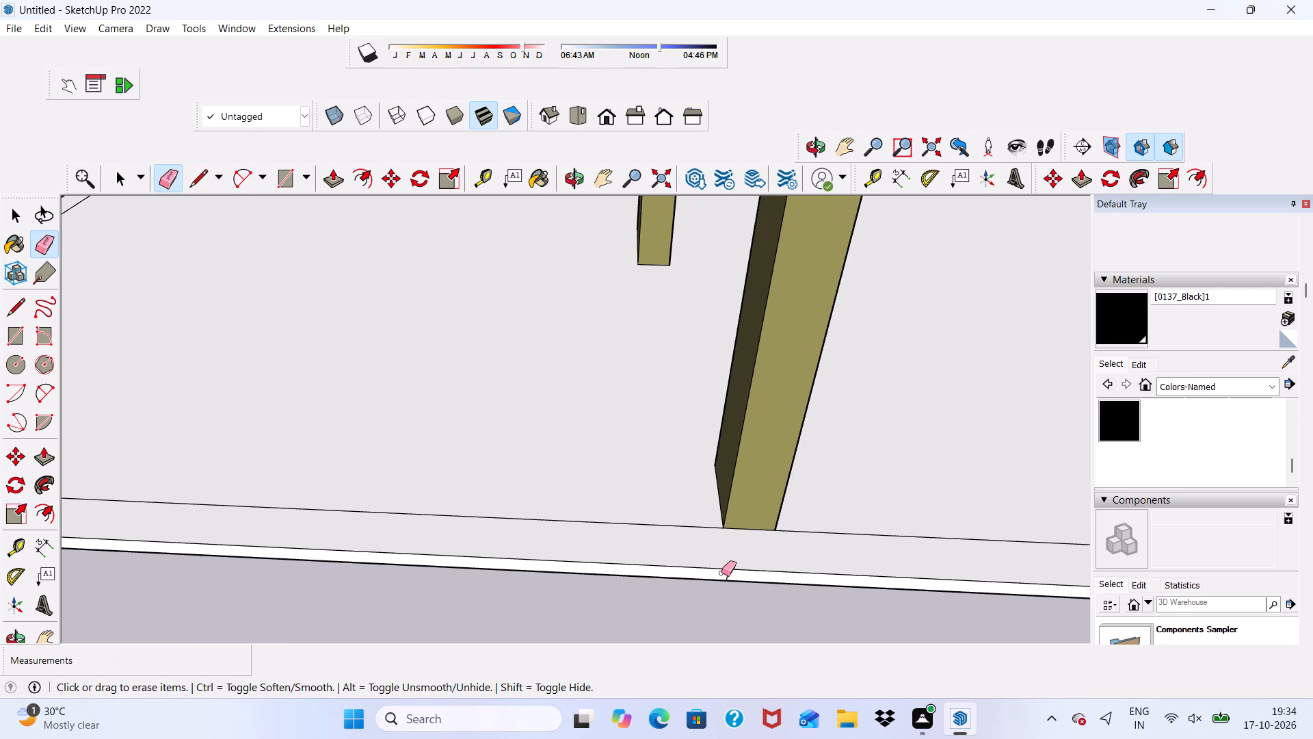
{"action": "left_click_drag", "start_coordinate": [721, 573], "coordinate": [730, 573]}
Push/Pull the white side face between the corner column and the next column on the opposite side 9" outward.
{"action": "scroll", "coordinate": [536, 542], "scroll_direction": "down", "scroll_amount": 13}
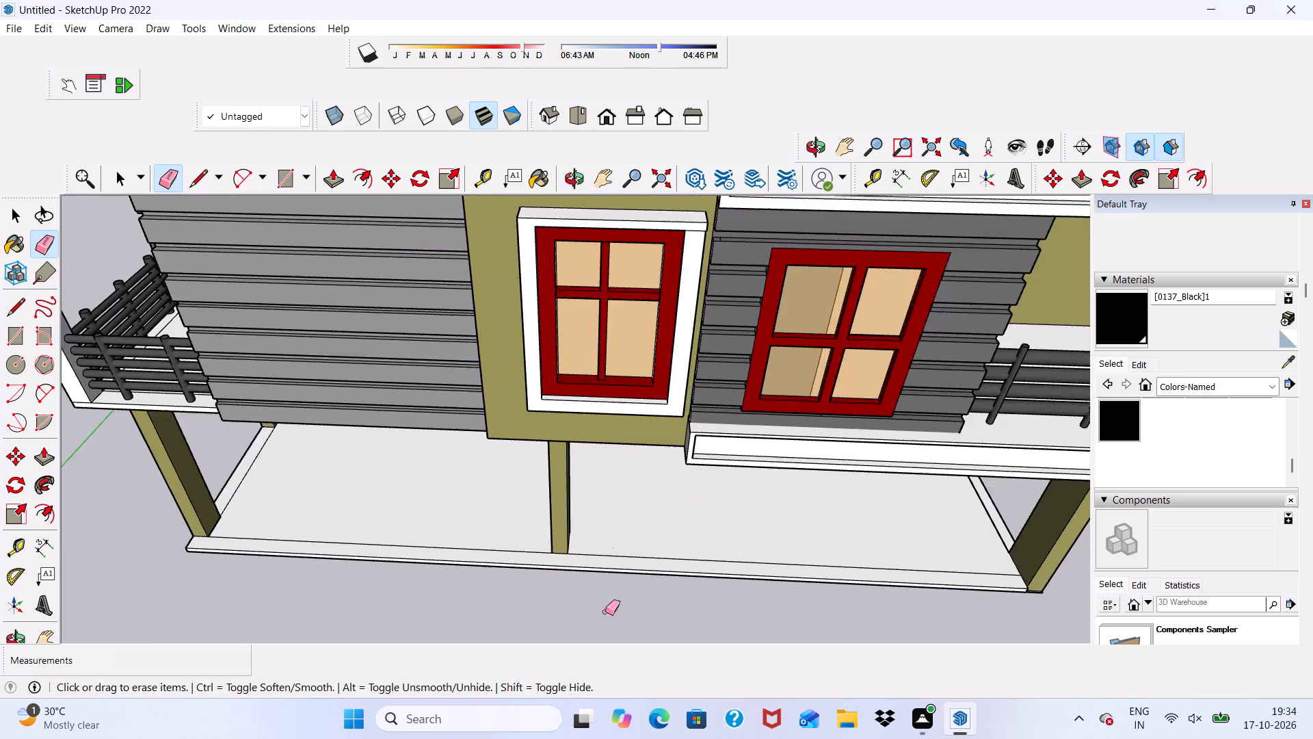
{"action": "scroll", "coordinate": [605, 612], "scroll_direction": "down", "scroll_amount": 9}
{"action": "middle_click_drag", "start_coordinate": [693, 557], "coordinate": [592, 414]}
{"action": "scroll", "coordinate": [592, 412], "scroll_direction": "up", "scroll_amount": 1}
{"action": "scroll", "coordinate": [553, 410], "scroll_direction": "down", "scroll_amount": 3}
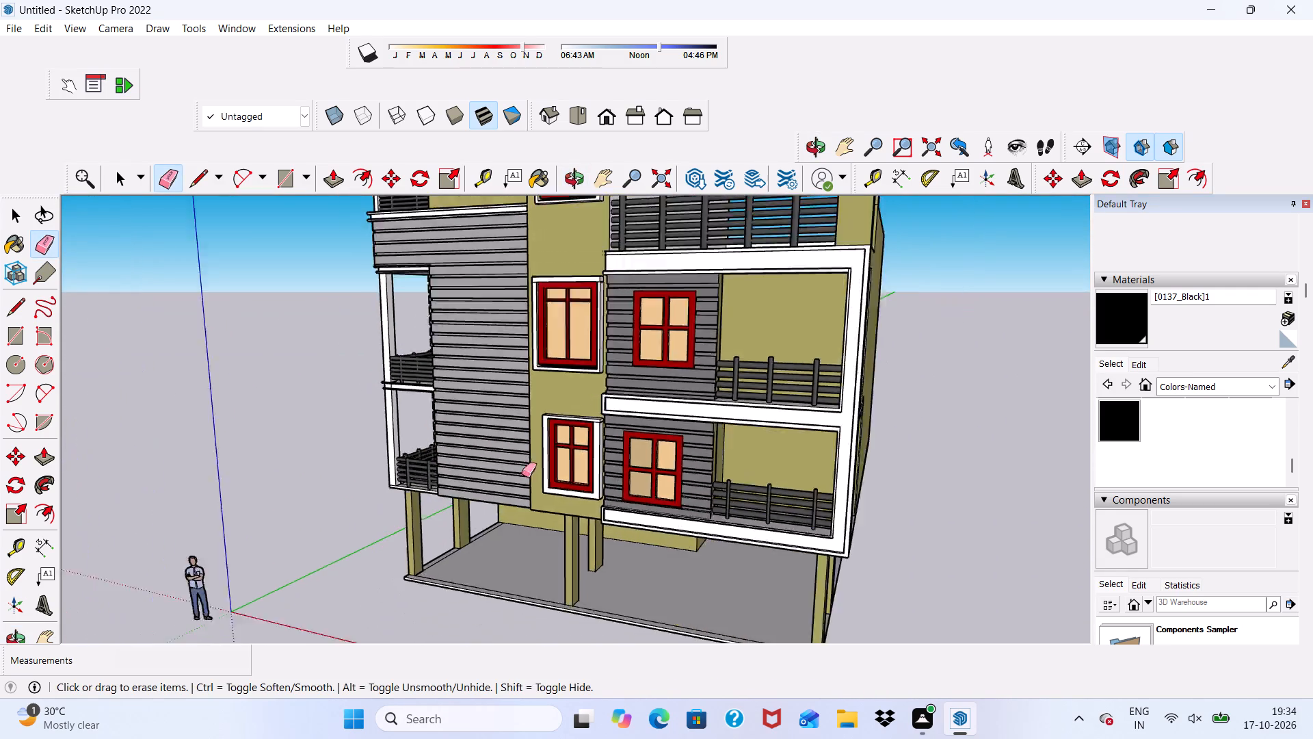
{"action": "scroll", "coordinate": [522, 474], "scroll_direction": "down", "scroll_amount": 7}
{"action": "scroll", "coordinate": [731, 539], "scroll_direction": "up", "scroll_amount": 16}
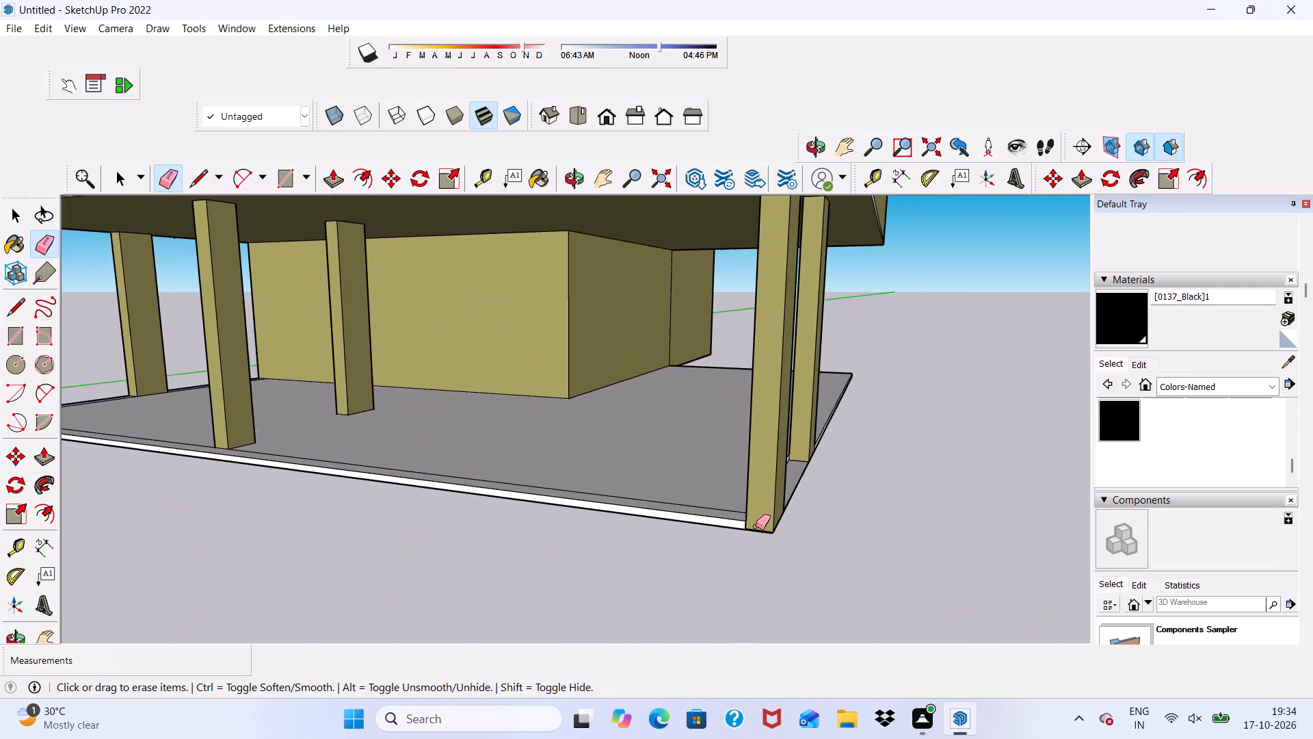
{"action": "scroll", "coordinate": [756, 526], "scroll_direction": "up", "scroll_amount": 8}
{"action": "middle_click_drag", "start_coordinate": [832, 486], "coordinate": [671, 530]}
{"action": "scroll", "coordinate": [615, 515], "scroll_direction": "up", "scroll_amount": 1}
{"action": "key", "text": "space"}
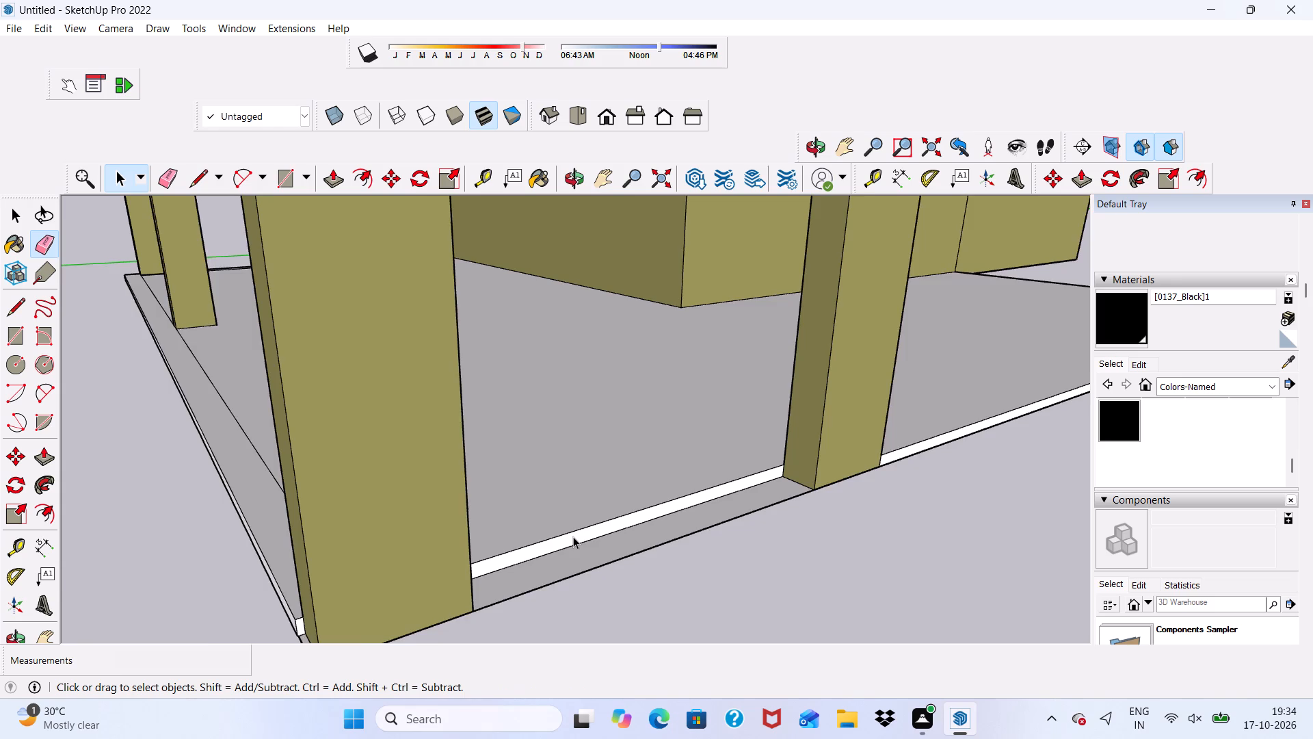
{"action": "scroll", "coordinate": [573, 536], "scroll_direction": "up", "scroll_amount": 2}
{"action": "left_click", "coordinate": [568, 541]}
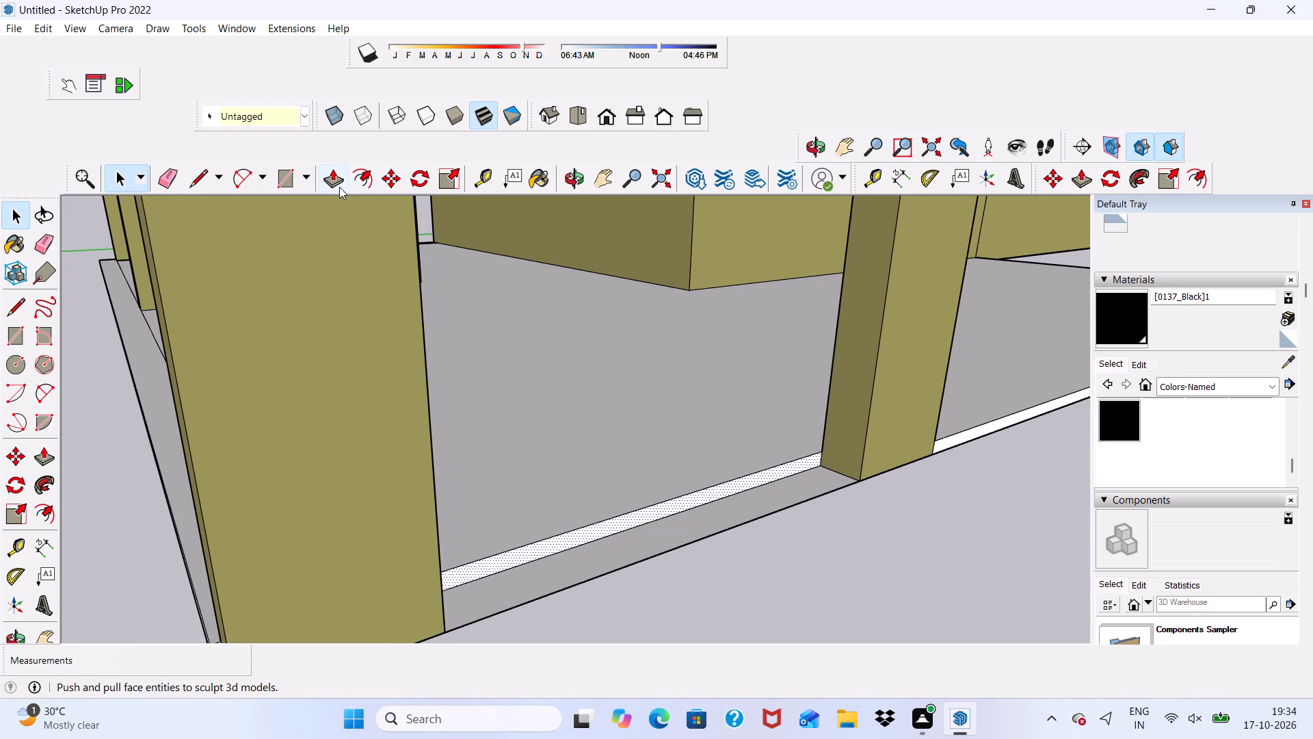
{"action": "left_click", "coordinate": [332, 181]}
{"action": "left_click", "coordinate": [528, 541]}
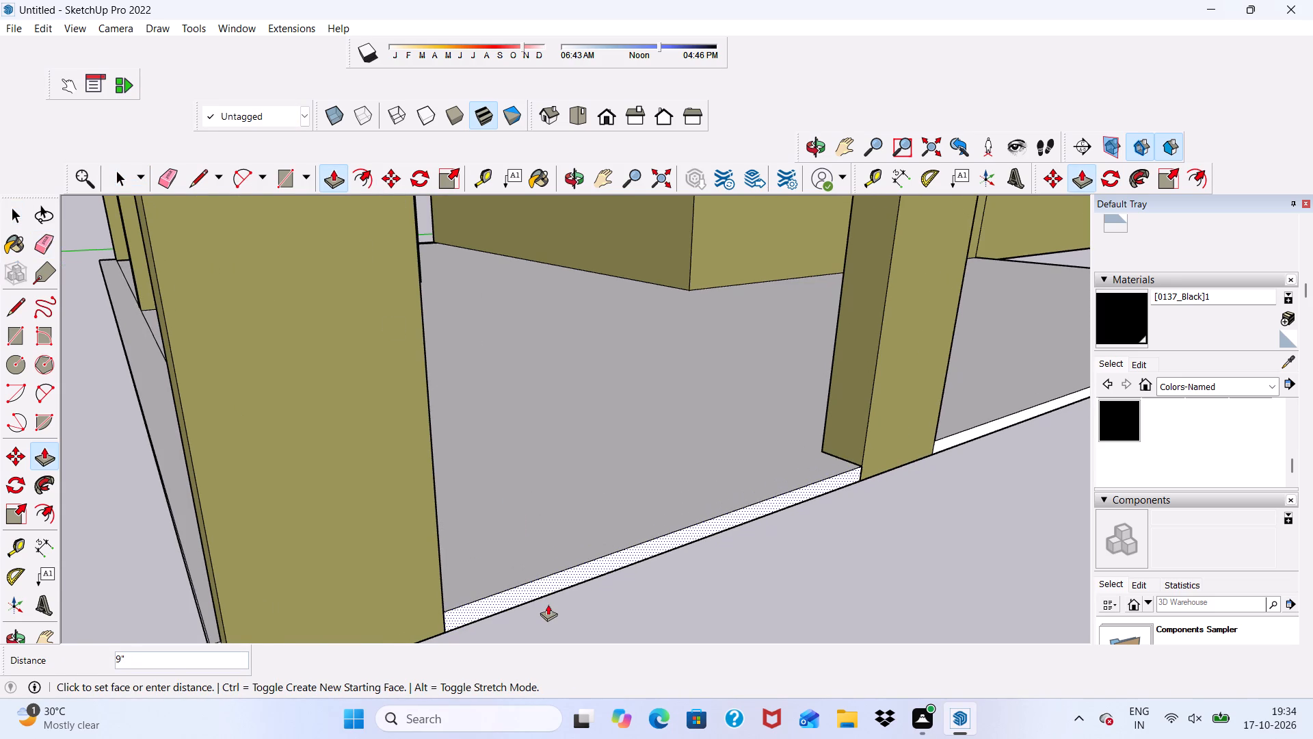
{"action": "left_click", "coordinate": [548, 604]}
{"action": "scroll", "coordinate": [539, 508], "scroll_direction": "down", "scroll_amount": 10}
{"action": "key", "text": "space"}
Save the building model as a SketchUp file named 611 in the Documents folder.
{"action": "middle_click_drag", "start_coordinate": [428, 544], "coordinate": [680, 569]}
{"action": "scroll", "coordinate": [669, 517], "scroll_direction": "down", "scroll_amount": 5}
{"action": "middle_click_drag", "start_coordinate": [675, 554], "coordinate": [719, 578]}
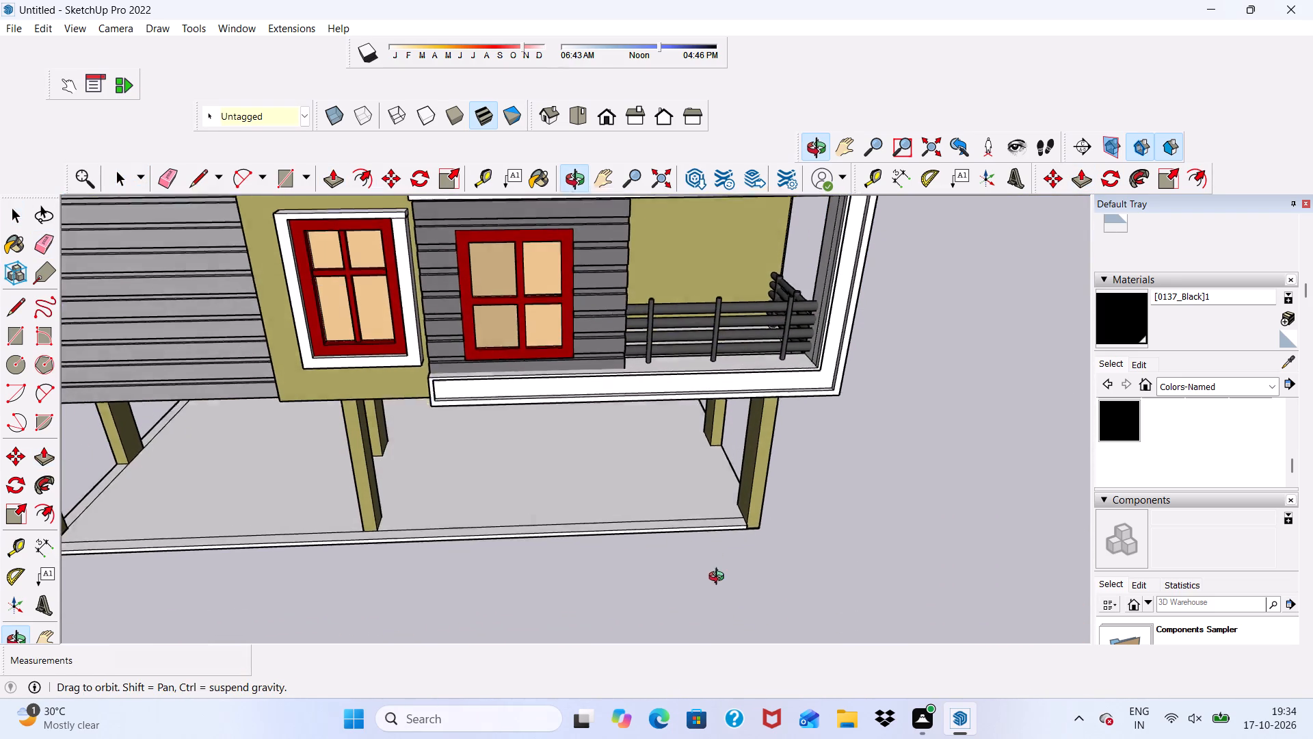
{"action": "middle_click_drag", "start_coordinate": [719, 578], "coordinate": [719, 596]}
{"action": "scroll", "coordinate": [416, 573], "scroll_direction": "down", "scroll_amount": 7}
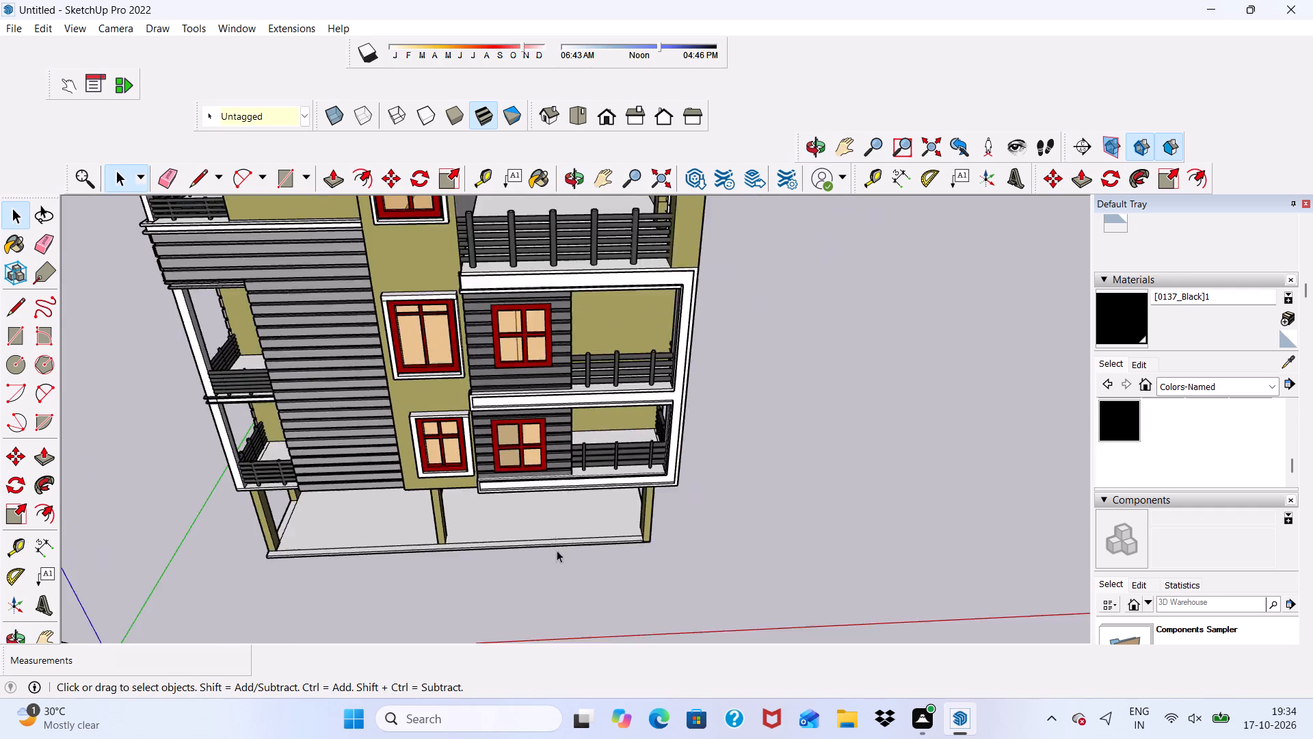
{"action": "middle_click_drag", "start_coordinate": [557, 550], "coordinate": [525, 465]}
{"action": "key", "text": "ctrl+s"}
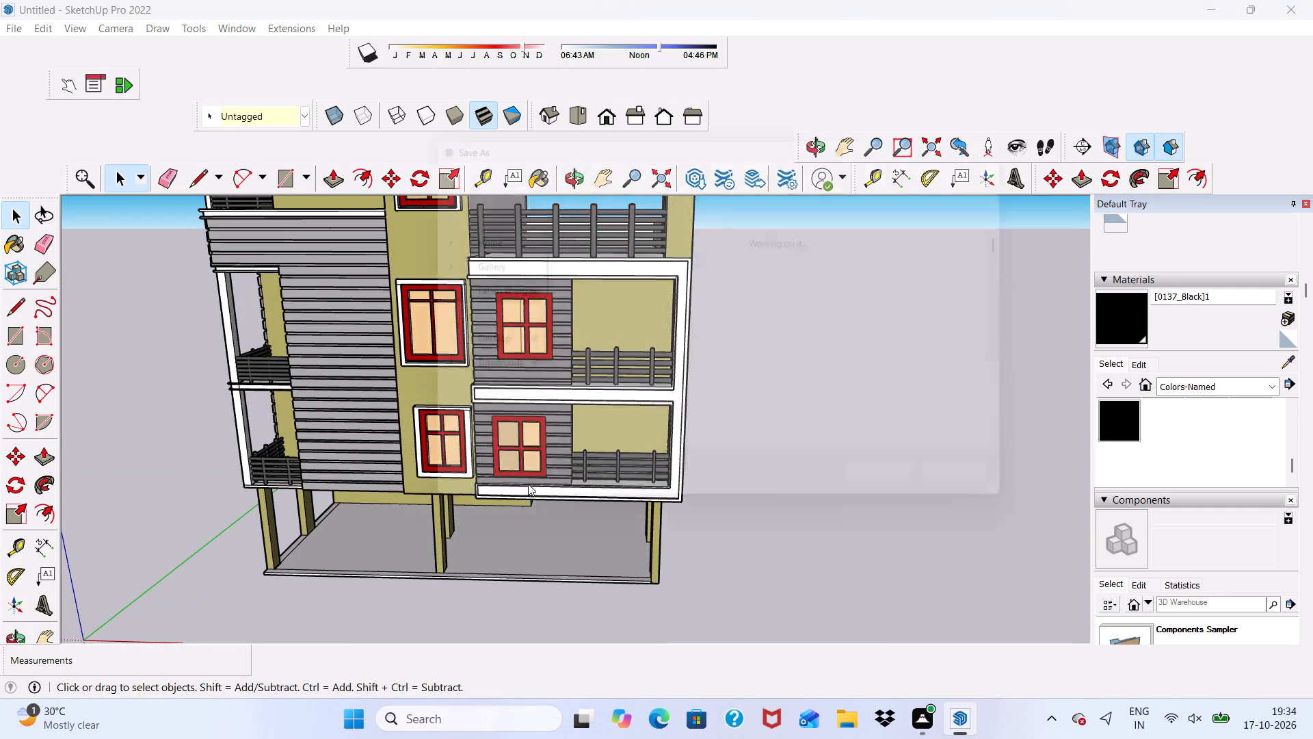
{"action": "scroll", "coordinate": [529, 487], "scroll_direction": "down", "scroll_amount": 3}
{"action": "left_click", "coordinate": [570, 399]}
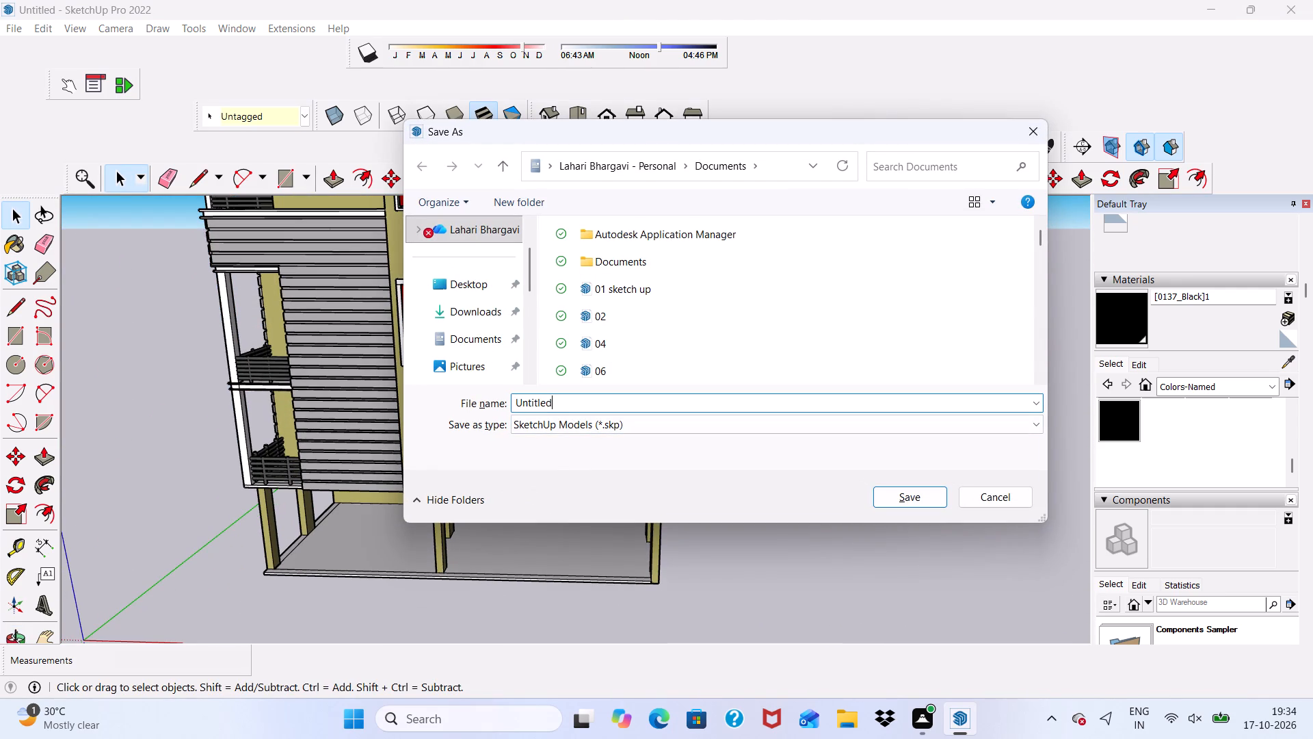
{"action": "key", "text": "BackSpace"}
{"action": "key", "text": "BackSpace"}
{"action": "key", "text": "BackSpace"}
{"action": "key", "text": "BackSpace"}
{"action": "key", "text": "BackSpace"}
{"action": "key", "text": "BackSpace"}
{"action": "key", "text": "BackSpace"}
{"action": "key", "text": "BackSpace"}
{"action": "key", "text": "BackSpace"}
{"action": "key", "text": "BackSpace"}
{"action": "key", "text": "BackSpace"}
{"action": "key", "text": "BackSpace"}
{"action": "key", "text": "BackSpace"}
{"action": "key", "text": "BackSpace"}
{"action": "key", "text": "BackSpace"}
{"action": "type", "text": "666"}
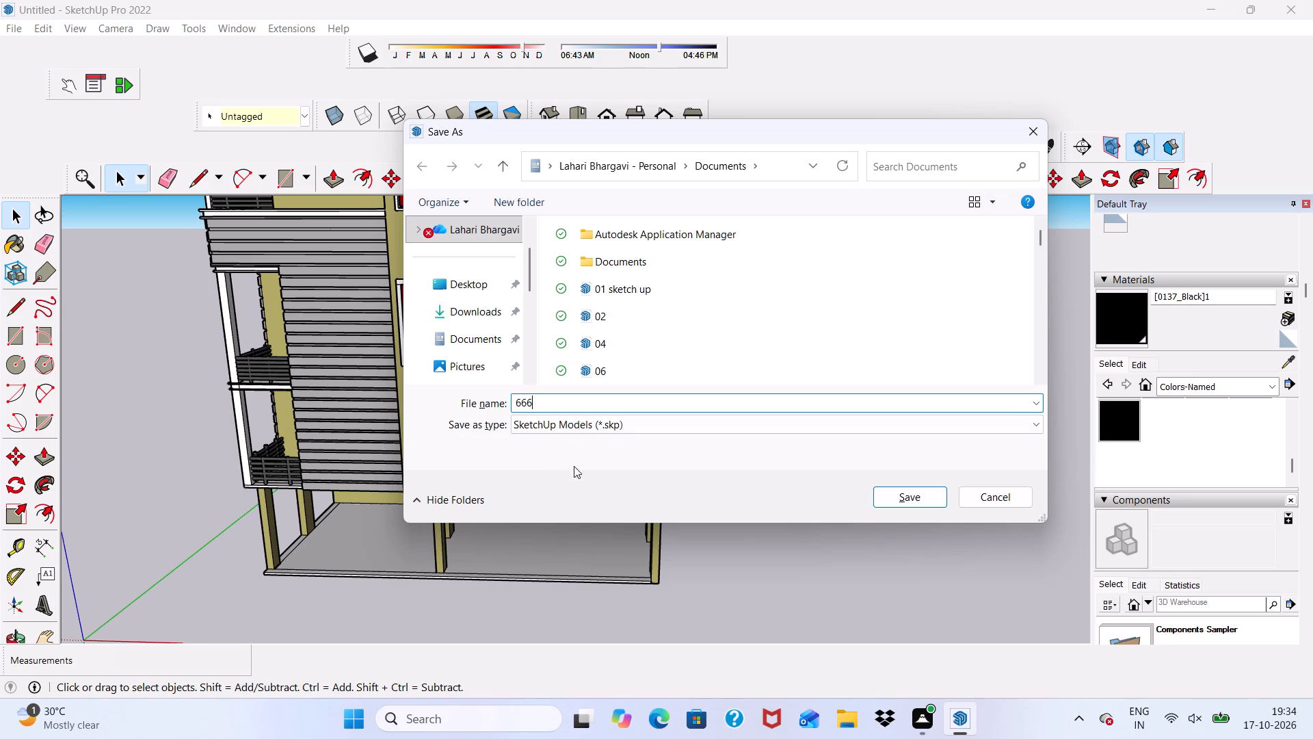
{"action": "key", "text": "BackSpace"}
{"action": "key", "text": "BackSpace"}
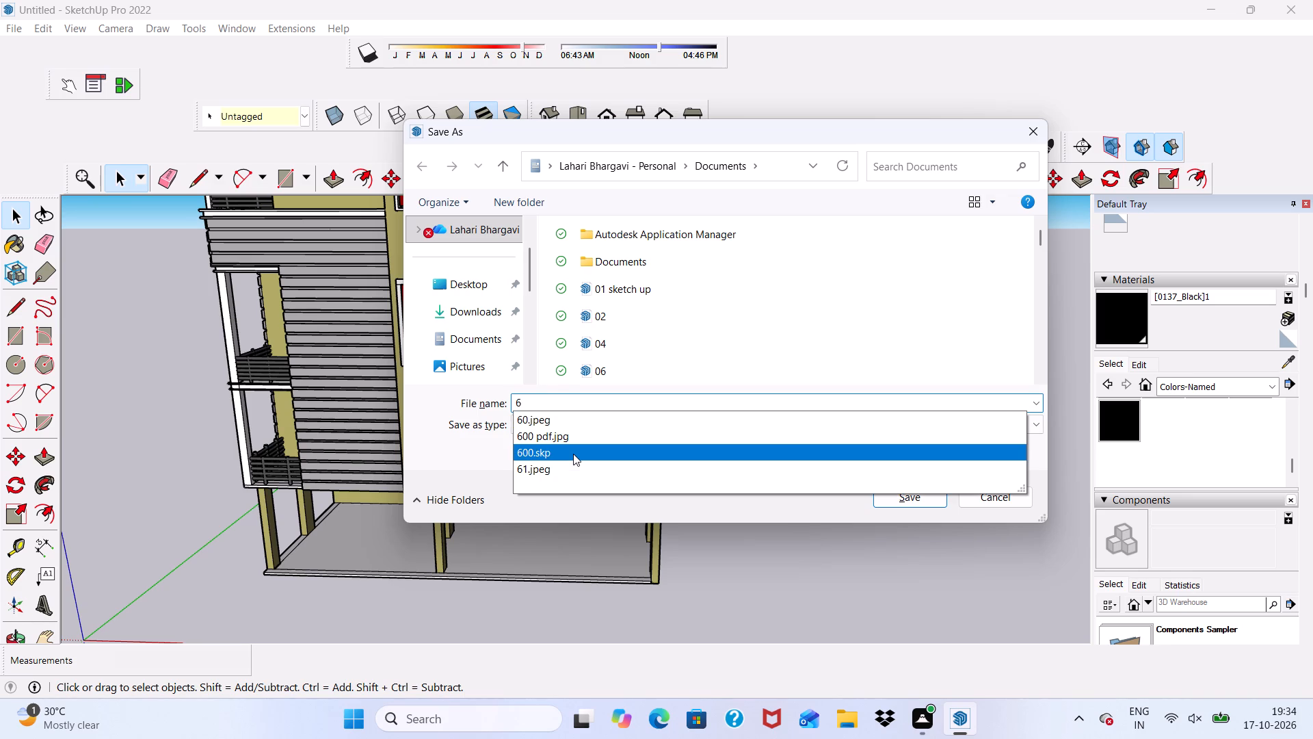
{"action": "type", "text": "11"}
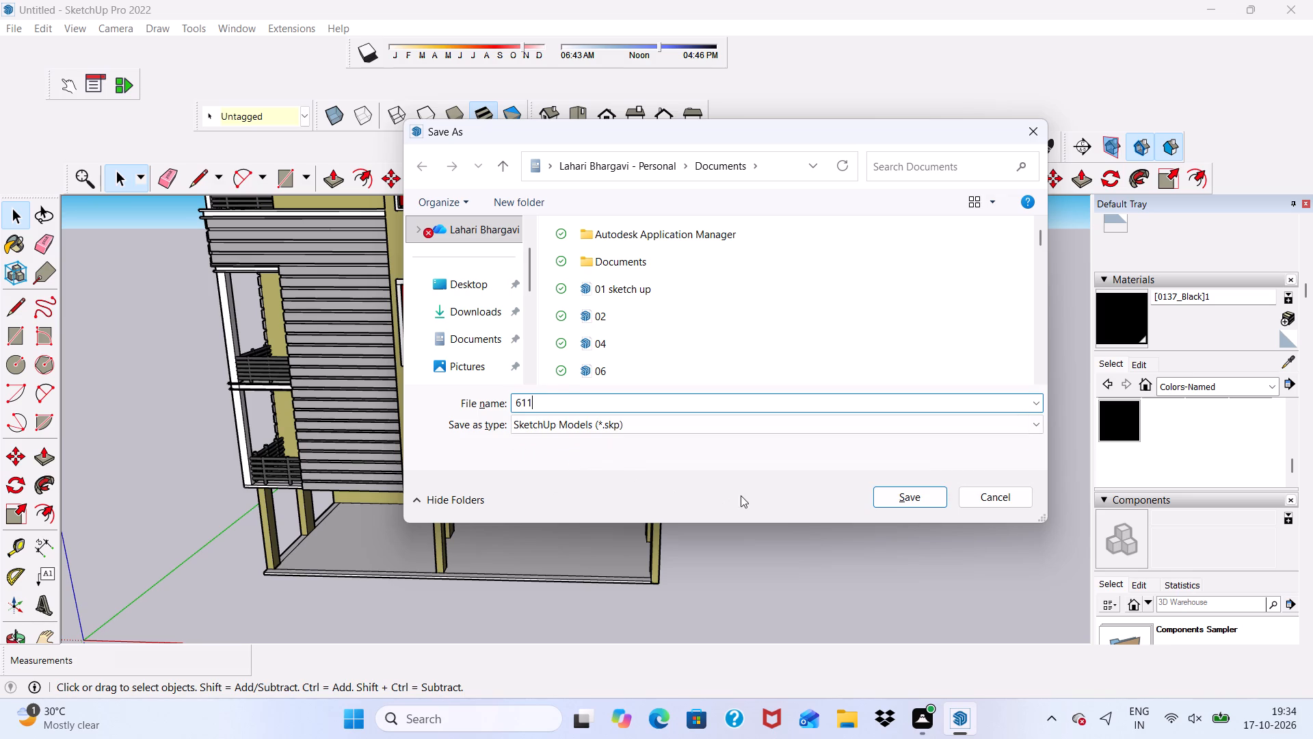
{"action": "left_click", "coordinate": [886, 497]}
Export a 2D graphic of the whole building as a JPEG image named 611pdf in the Documents folder.
{"action": "scroll", "coordinate": [886, 497], "scroll_direction": "up", "scroll_amount": 1}
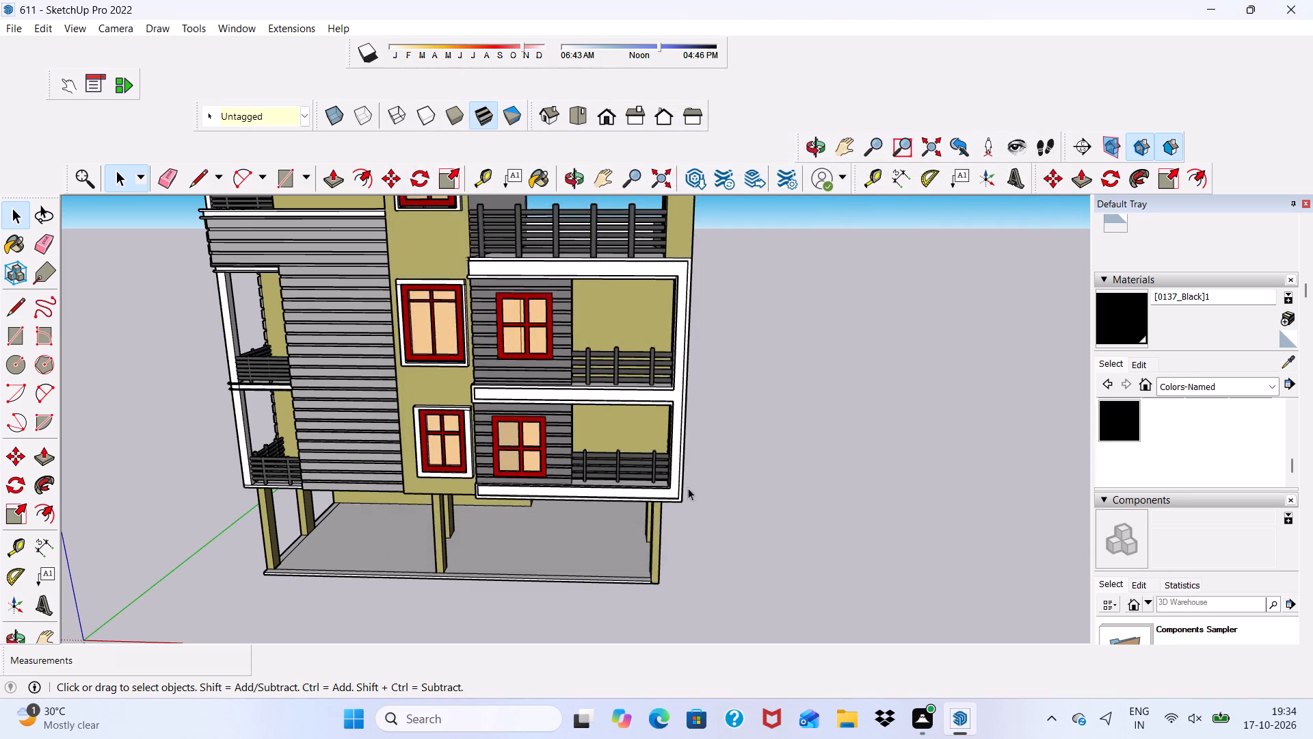
{"action": "scroll", "coordinate": [631, 495], "scroll_direction": "down", "scroll_amount": 3}
{"action": "scroll", "coordinate": [362, 441], "scroll_direction": "down", "scroll_amount": 3}
{"action": "left_click", "coordinate": [13, 32]}
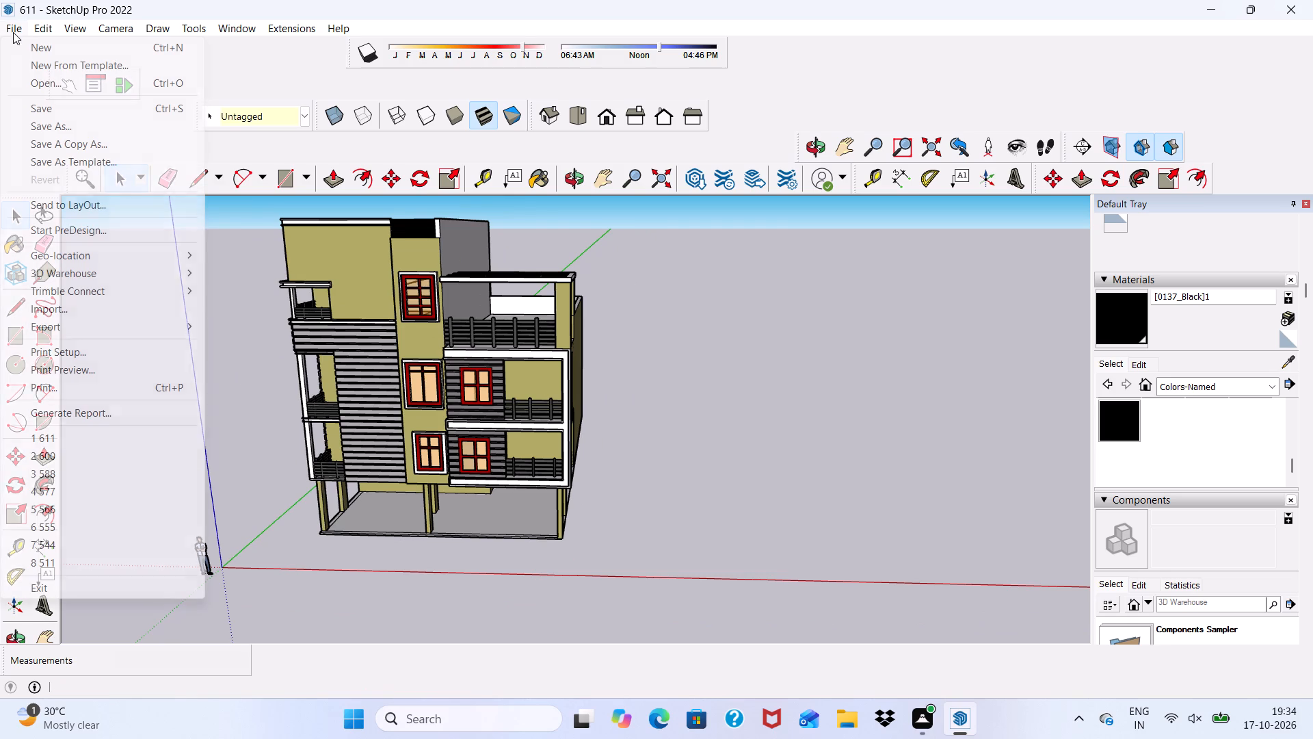
{"action": "left_click", "coordinate": [43, 322]}
{"action": "left_click", "coordinate": [219, 350]}
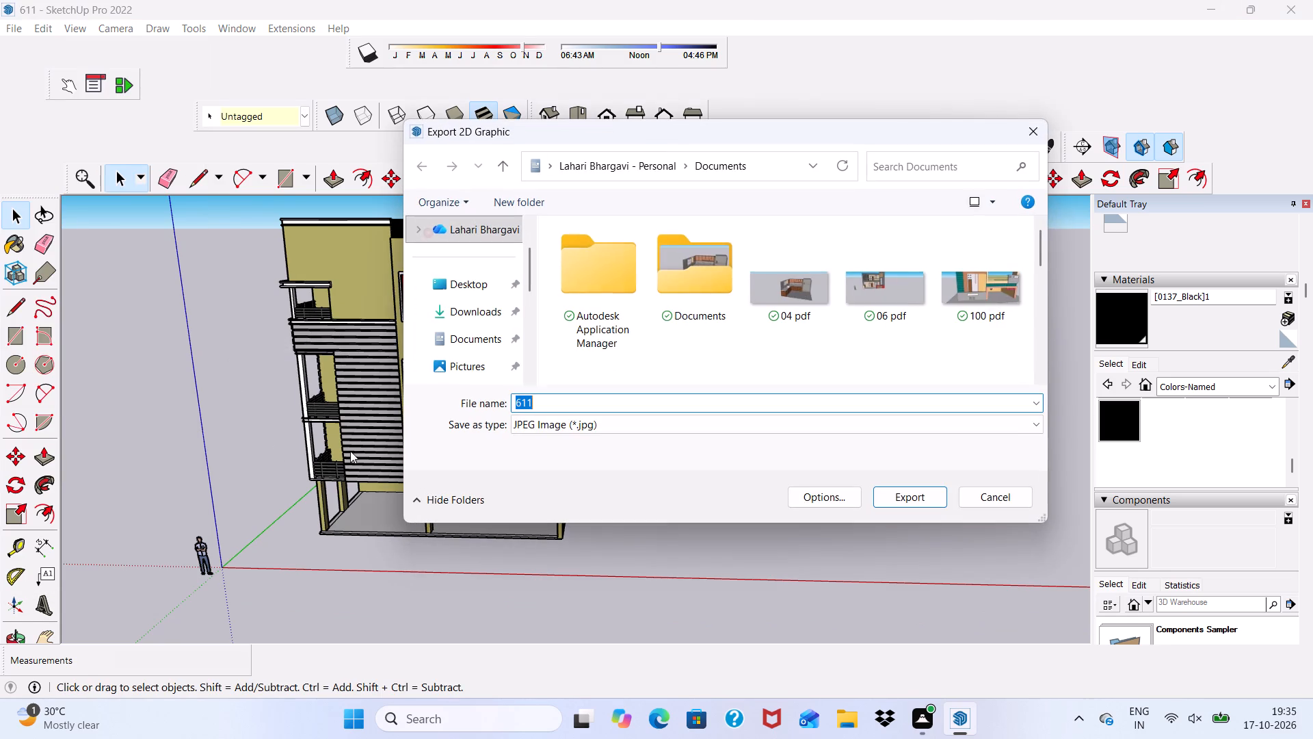
{"action": "left_click", "coordinate": [549, 402]}
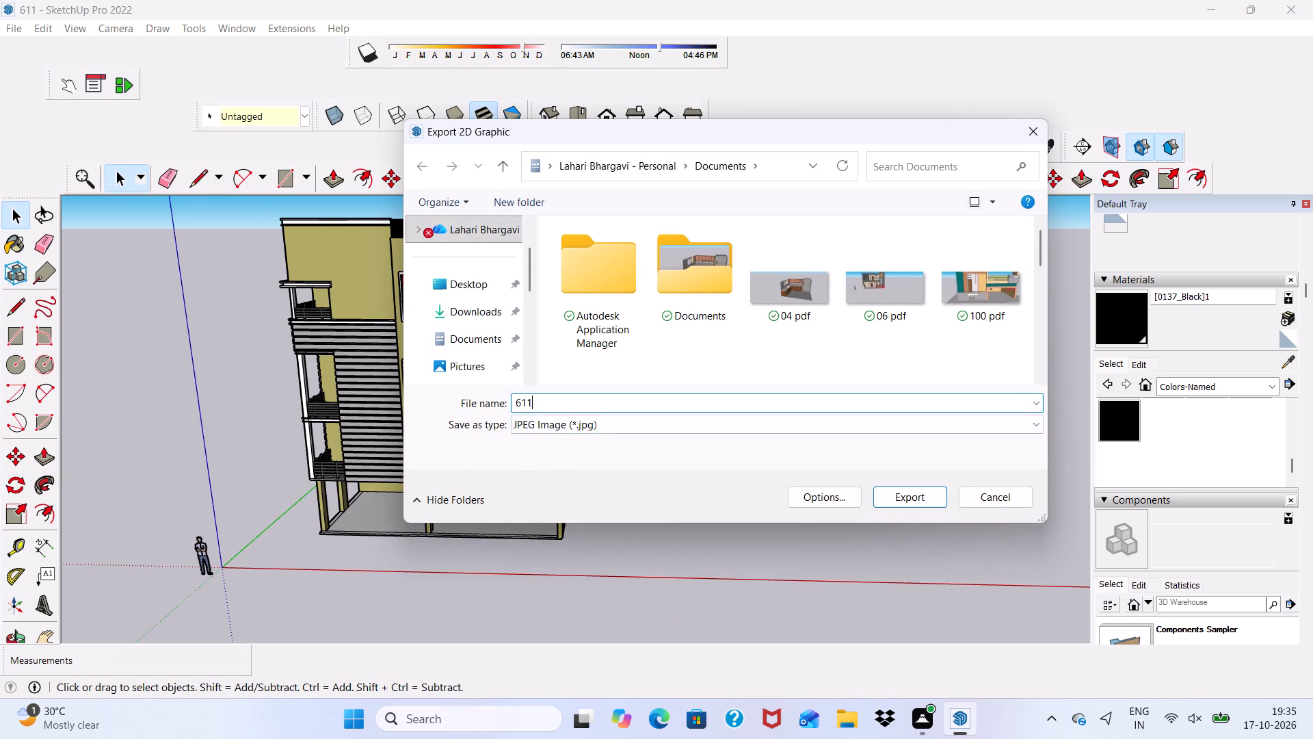
{"action": "key", "text": "p"}
{"action": "type", "text": "df"}
{"action": "left_click", "coordinate": [917, 496]}
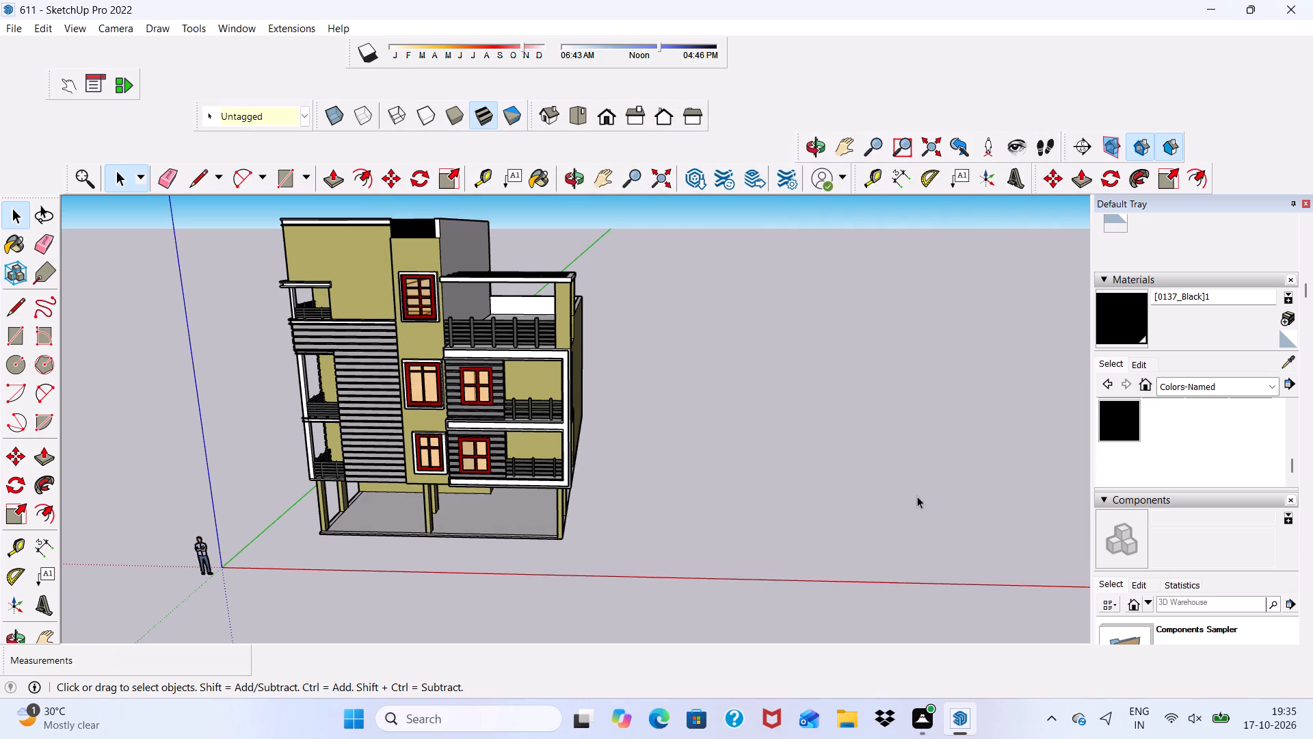